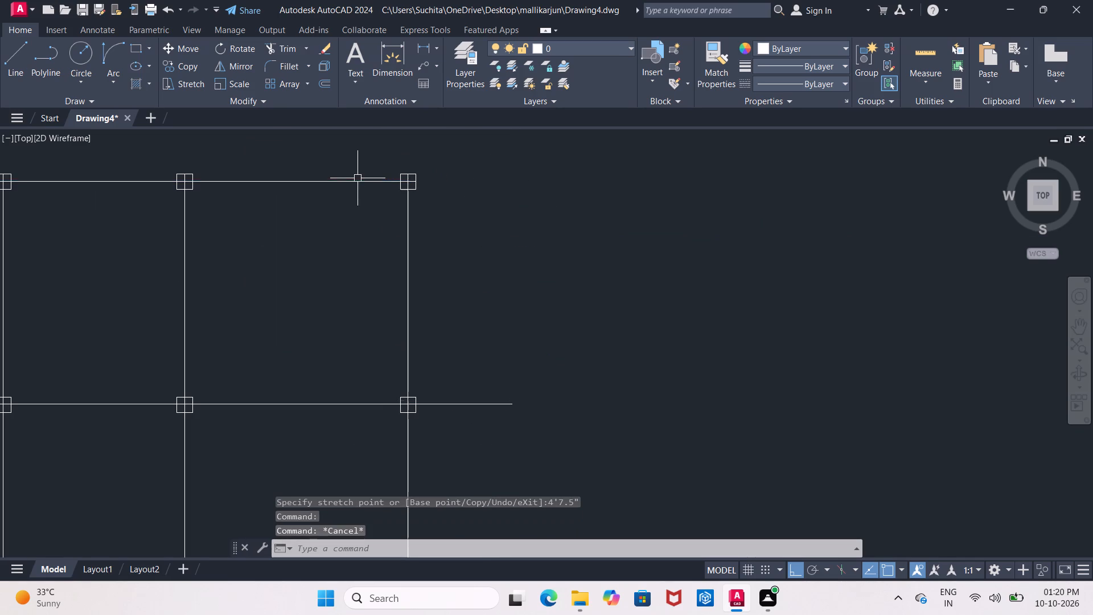
Stretch the right end of the topmost horizontal centre line outward by 4'7.5" beyond the right column.
{"action": "scroll", "coordinate": [400, 180], "scroll_direction": "up", "scroll_amount": 2}
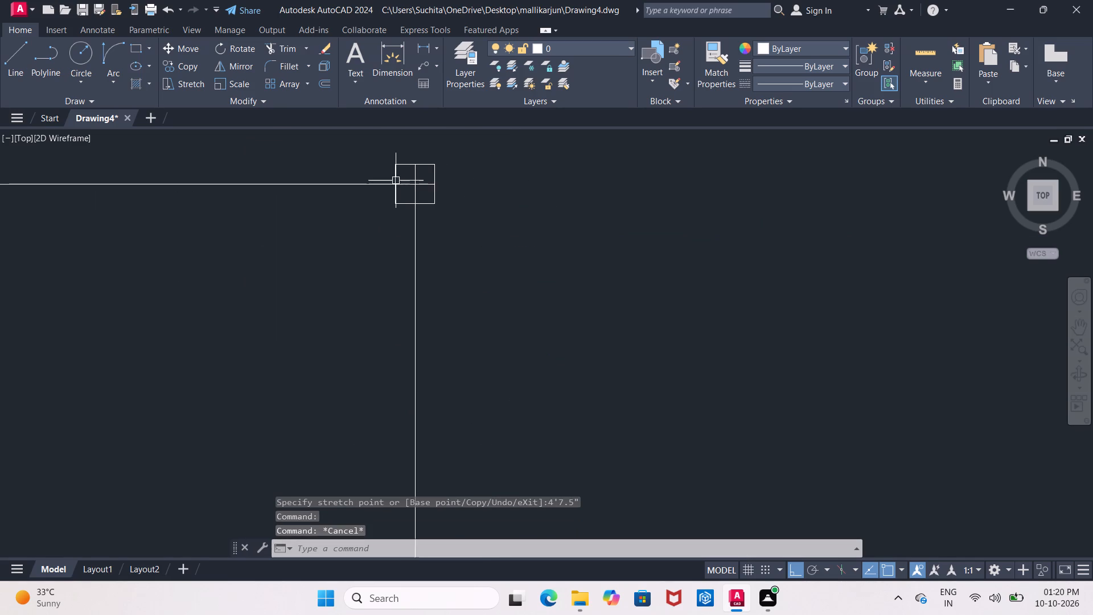
{"action": "left_click", "coordinate": [381, 184]}
{"action": "left_click", "coordinate": [433, 184]}
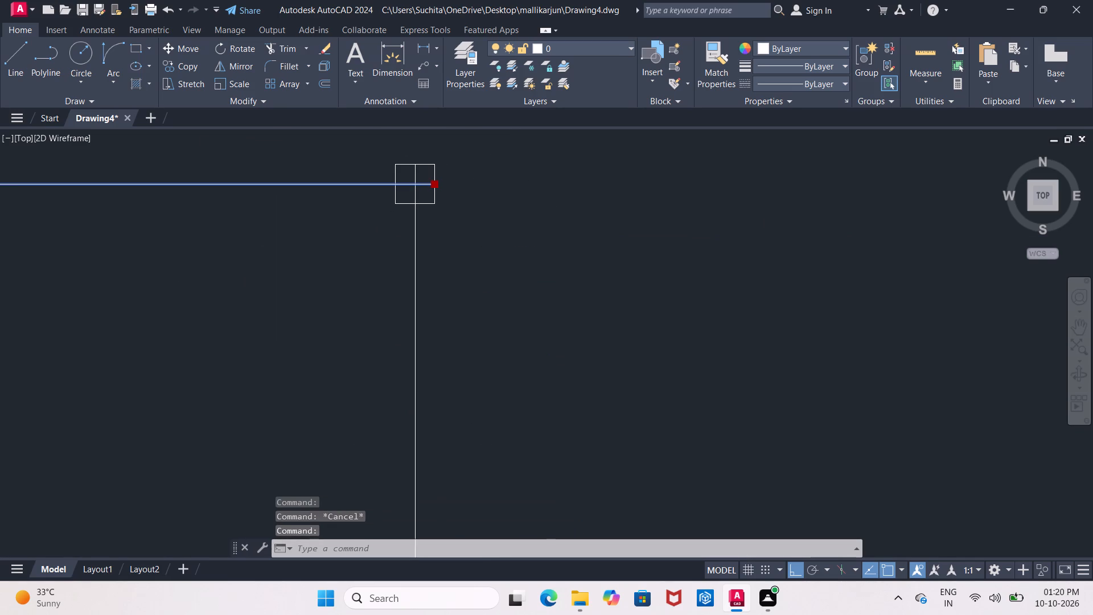
{"action": "type", "text": "4'7.5\""}
{"action": "key", "text": "Return"}
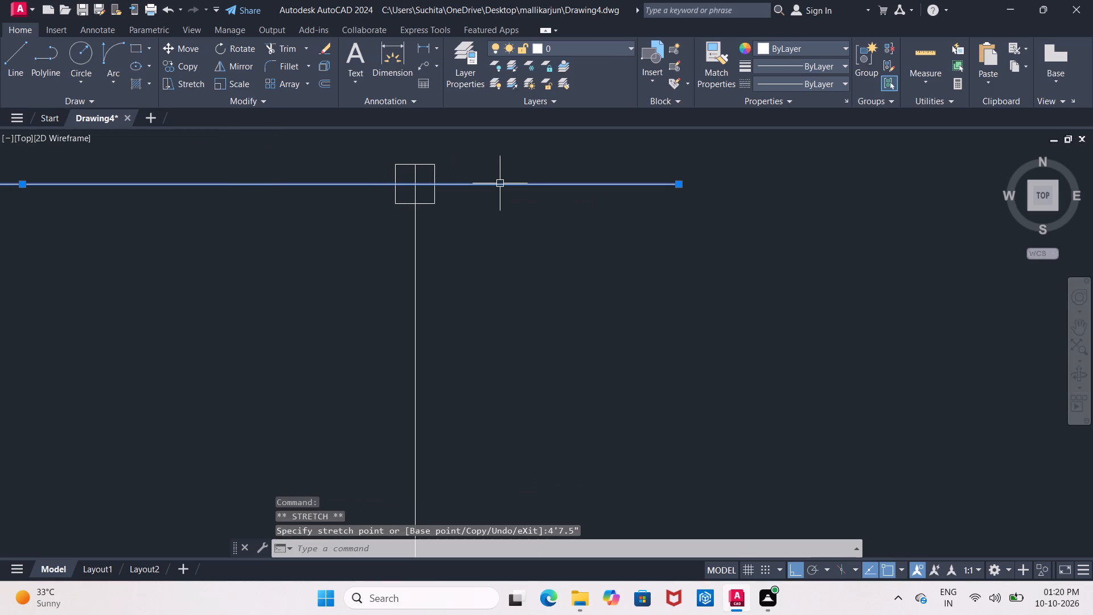
{"action": "key", "text": "Escape"}
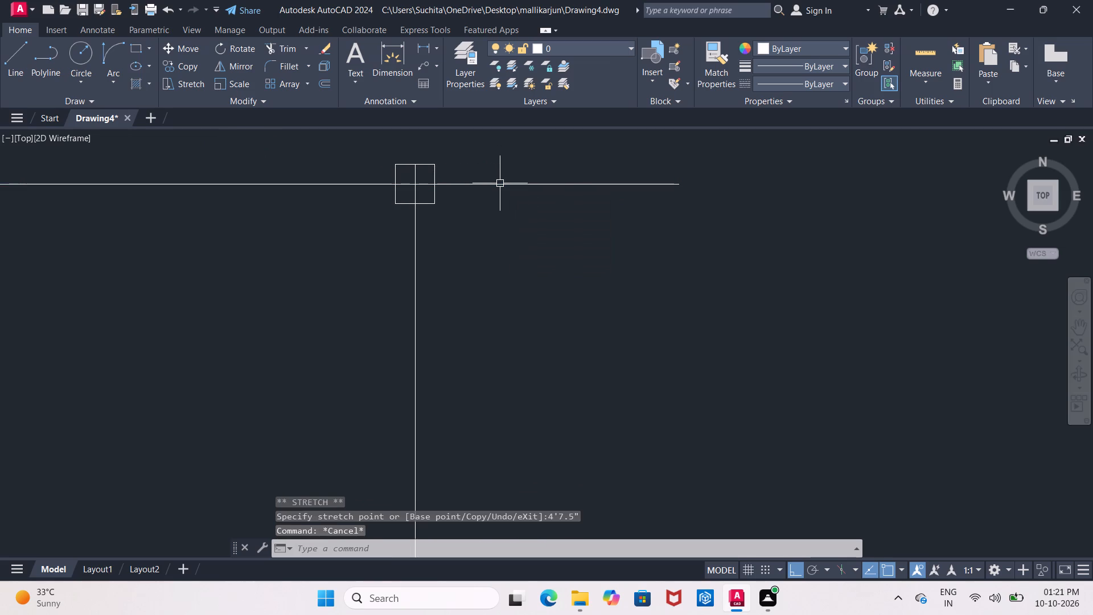
Stretch the left end of the topmost horizontal centre line outward by 4'7.5" beyond the left column.
{"action": "scroll", "coordinate": [500, 183], "scroll_direction": "down", "scroll_amount": 3}
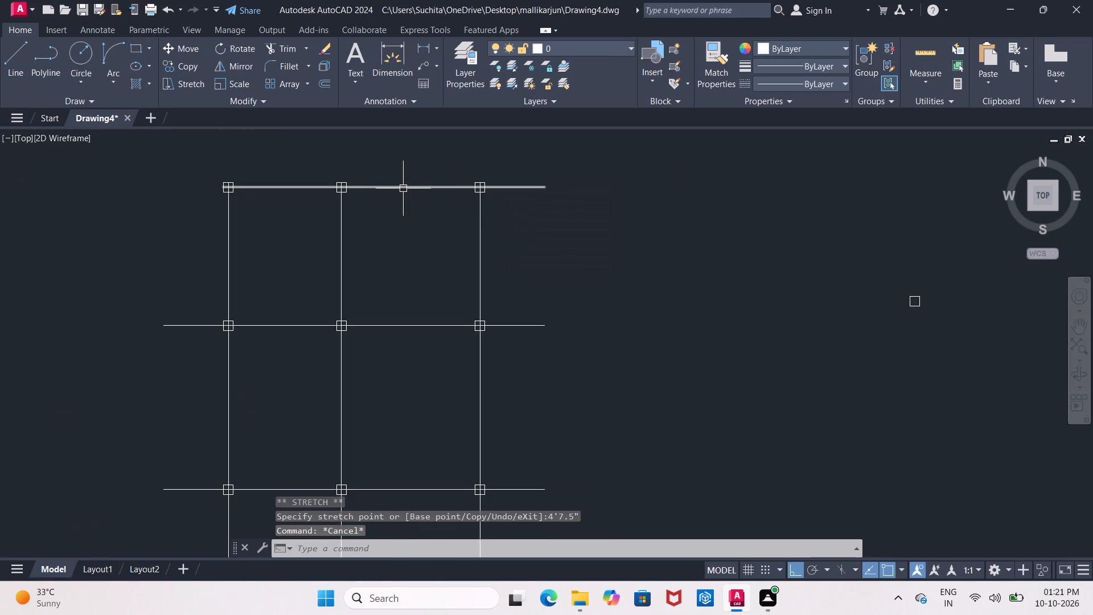
{"action": "middle_click_drag", "start_coordinate": [404, 176], "coordinate": [444, 171]}
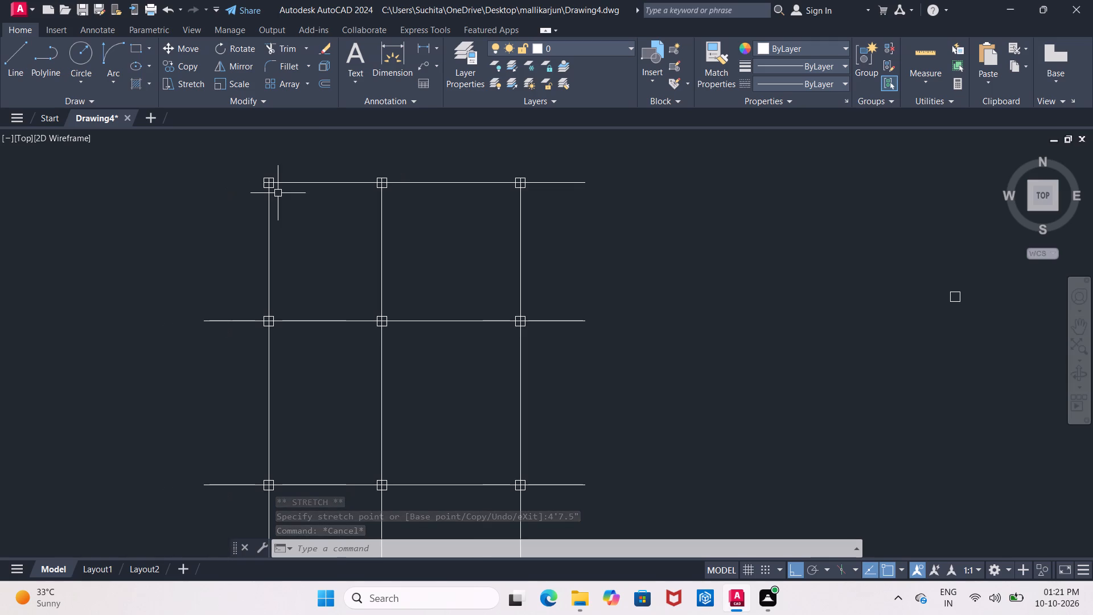
{"action": "left_click", "coordinate": [295, 182]}
{"action": "scroll", "coordinate": [286, 183], "scroll_direction": "up", "scroll_amount": 3}
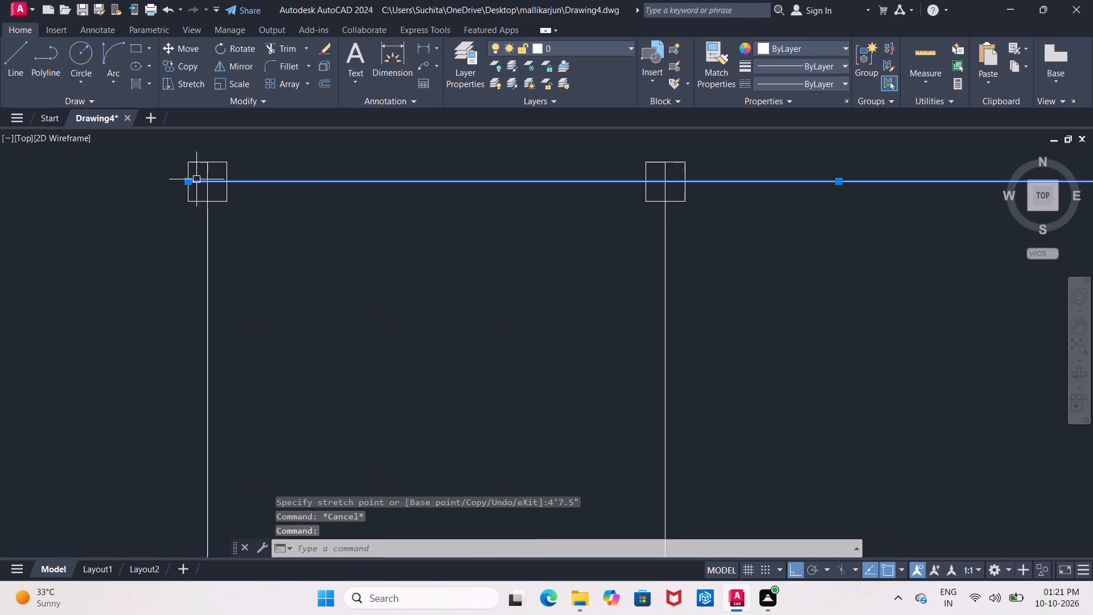
{"action": "left_click", "coordinate": [185, 183]}
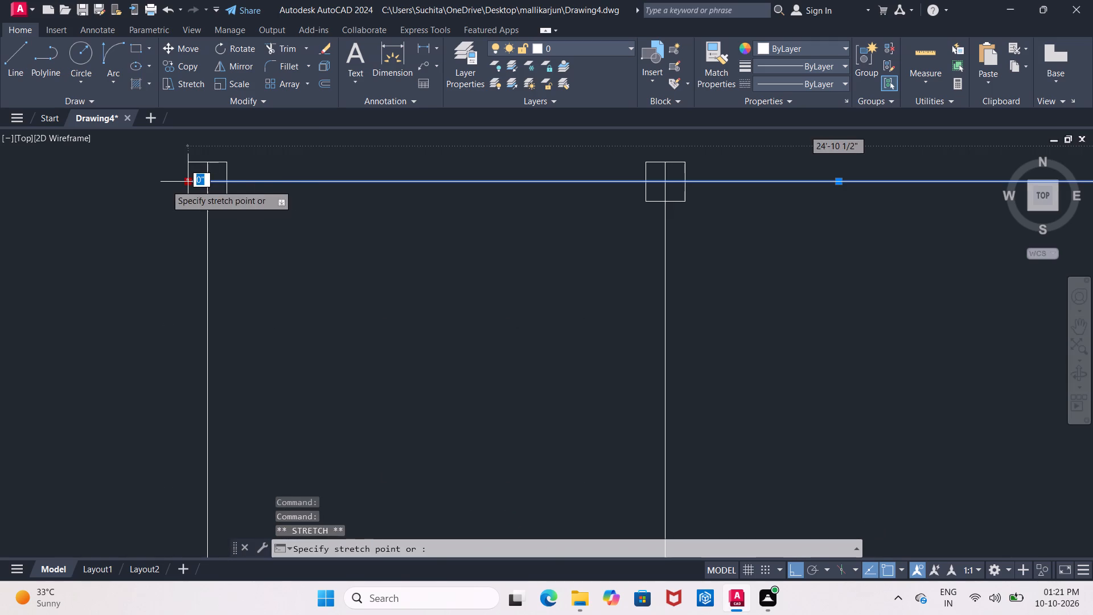
{"action": "type", "text": "4'7."}
{"action": "type", "text": "5\""}
{"action": "key", "text": "Return"}
{"action": "key", "text": "Escape"}
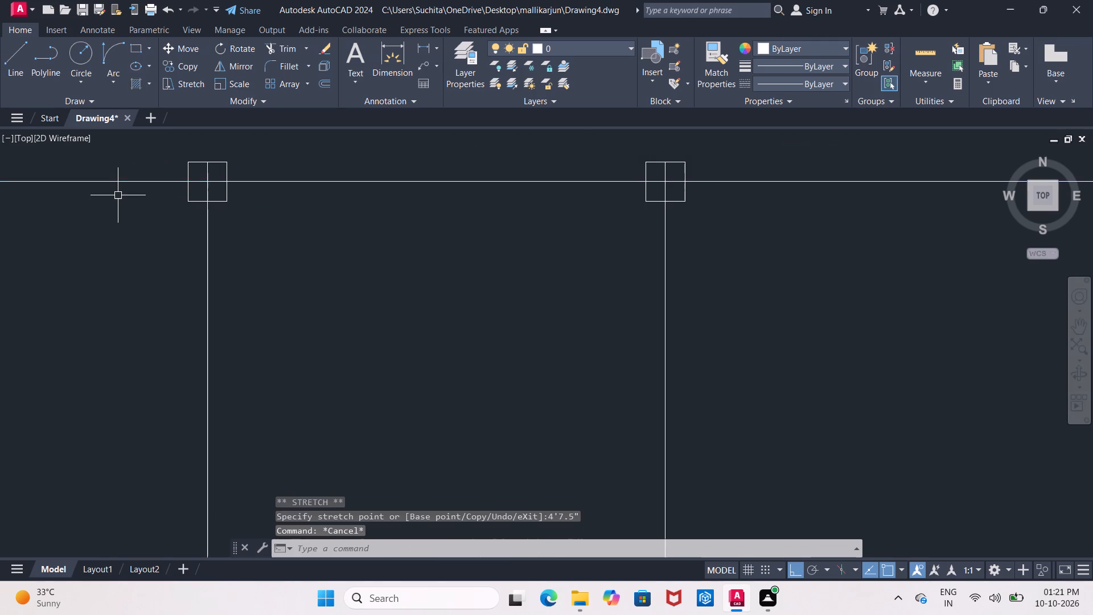
Stretch the top end of the left vertical centre line upward by 4'7.5" beyond the top-left column.
{"action": "scroll", "coordinate": [155, 210], "scroll_direction": "down", "scroll_amount": 3}
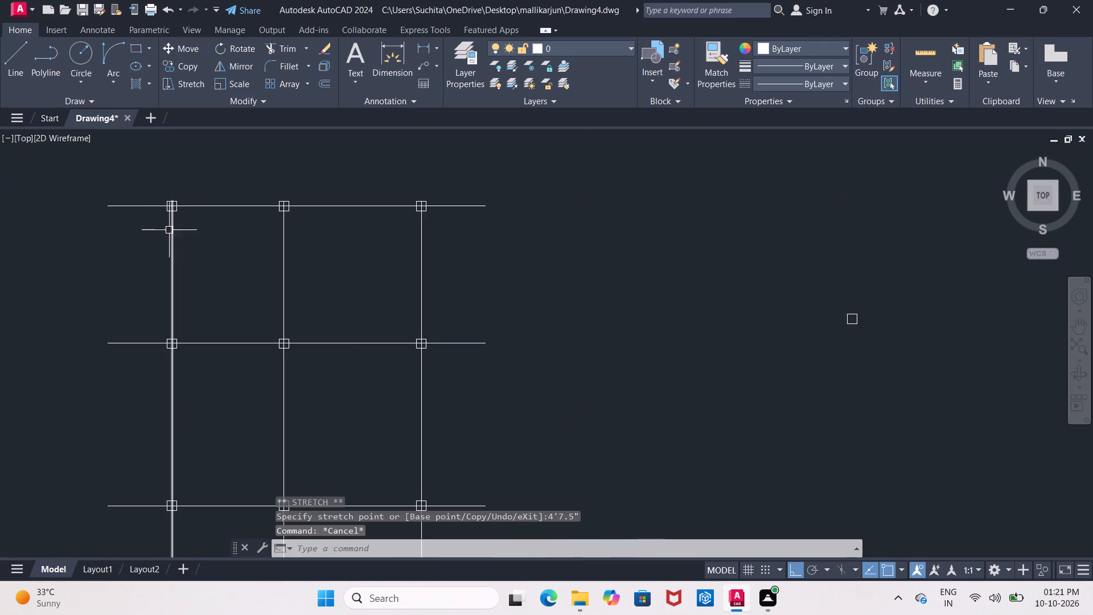
{"action": "left_click", "coordinate": [173, 239]}
{"action": "scroll", "coordinate": [178, 203], "scroll_direction": "up", "scroll_amount": 3}
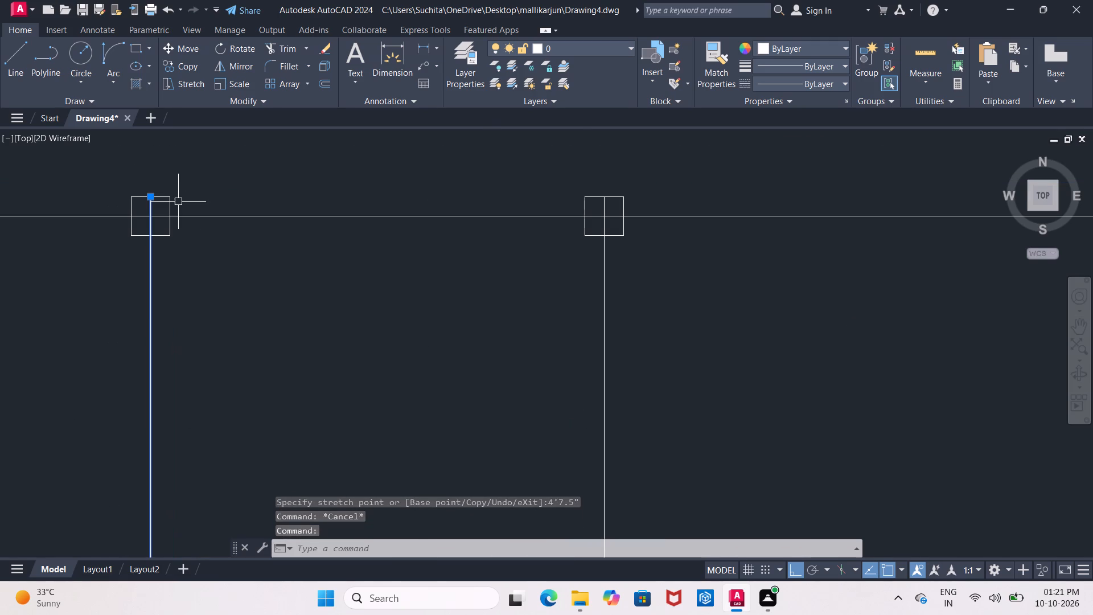
{"action": "left_click", "coordinate": [150, 198]}
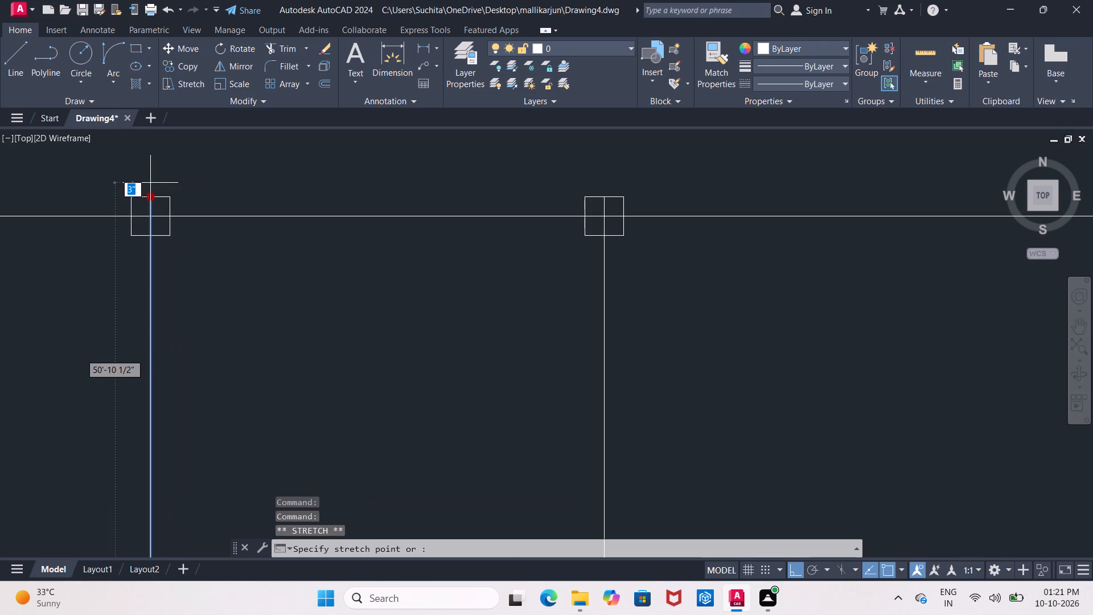
{"action": "key", "text": "4"}
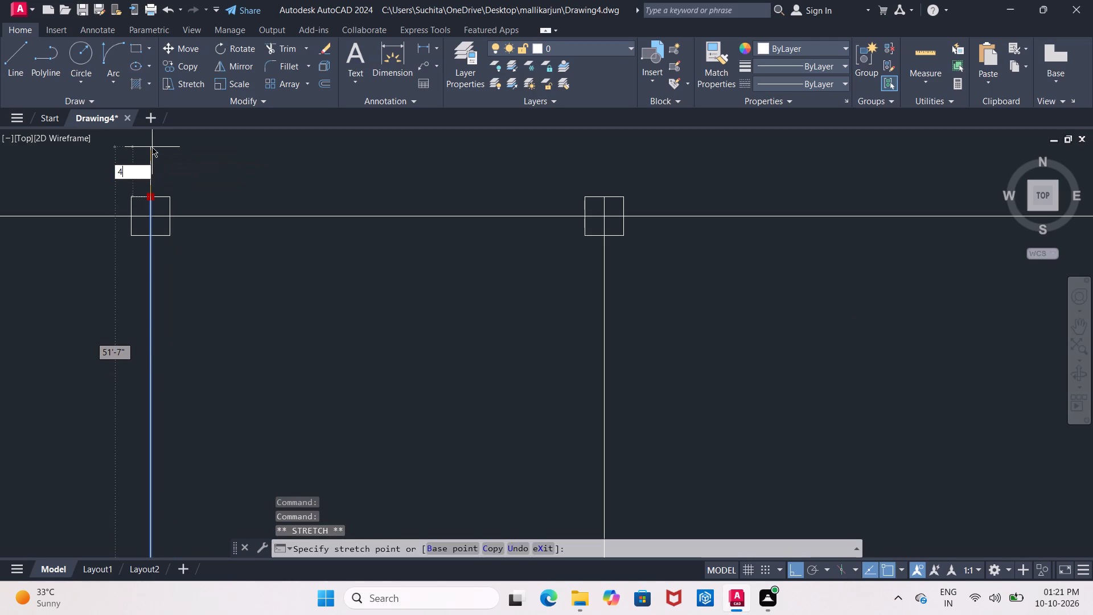
{"action": "type", "text": "'7.5\""}
{"action": "key", "text": "Return"}
{"action": "key", "text": "Escape"}
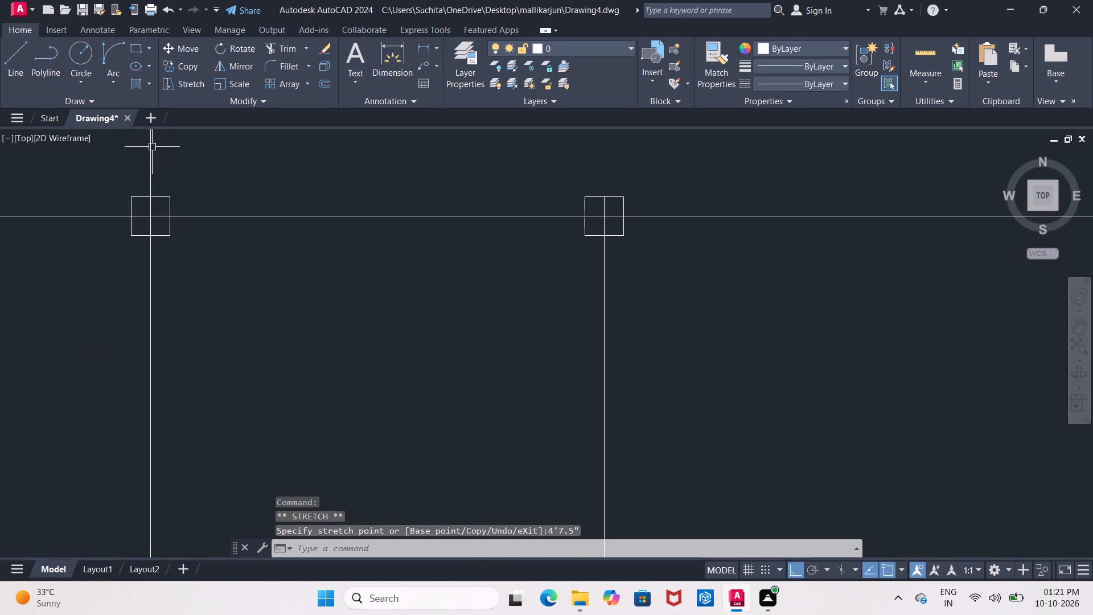
Stretch the top end of the middle vertical centre line upward by 4'7.5" beyond the top-middle column.
{"action": "scroll", "coordinate": [237, 161], "scroll_direction": "down", "scroll_amount": 2}
{"action": "middle_click_drag", "start_coordinate": [237, 162], "coordinate": [124, 243]}
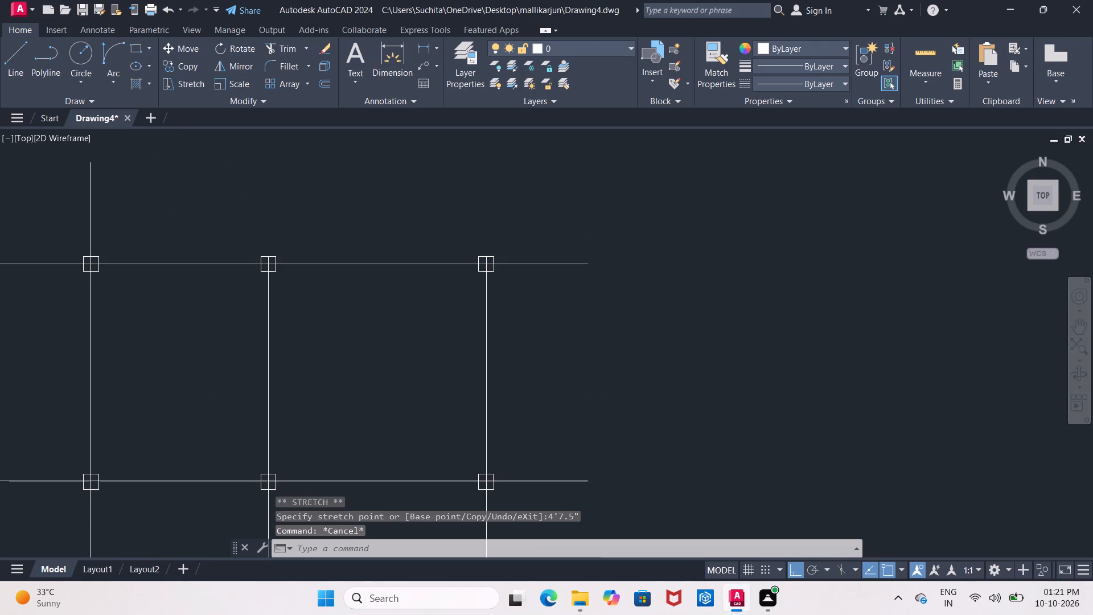
{"action": "left_click", "coordinate": [268, 318]}
{"action": "scroll", "coordinate": [270, 284], "scroll_direction": "up", "scroll_amount": 2}
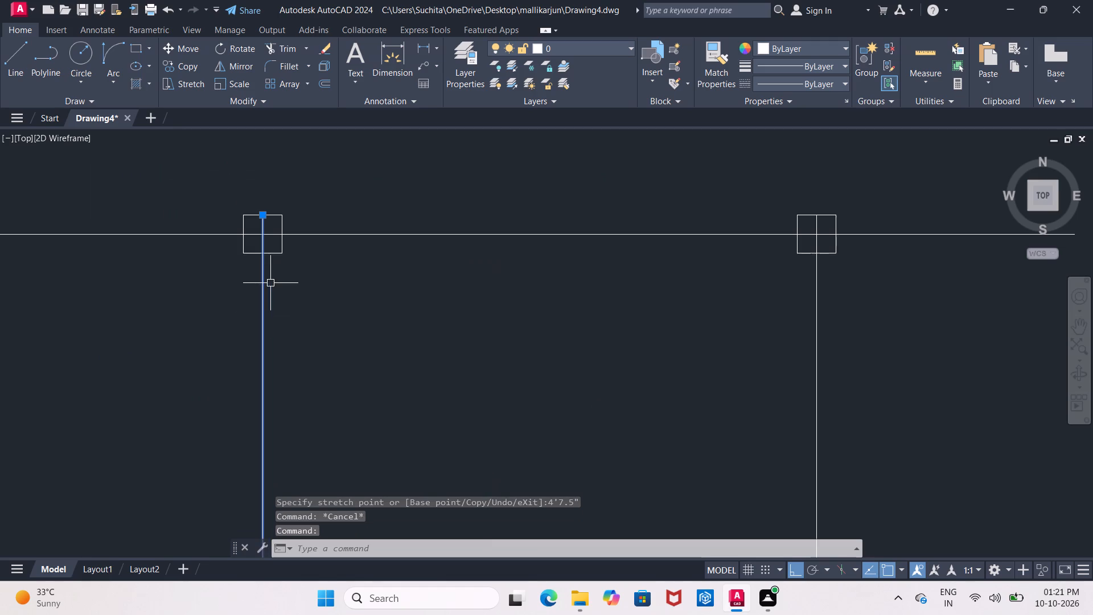
{"action": "left_click", "coordinate": [264, 215]}
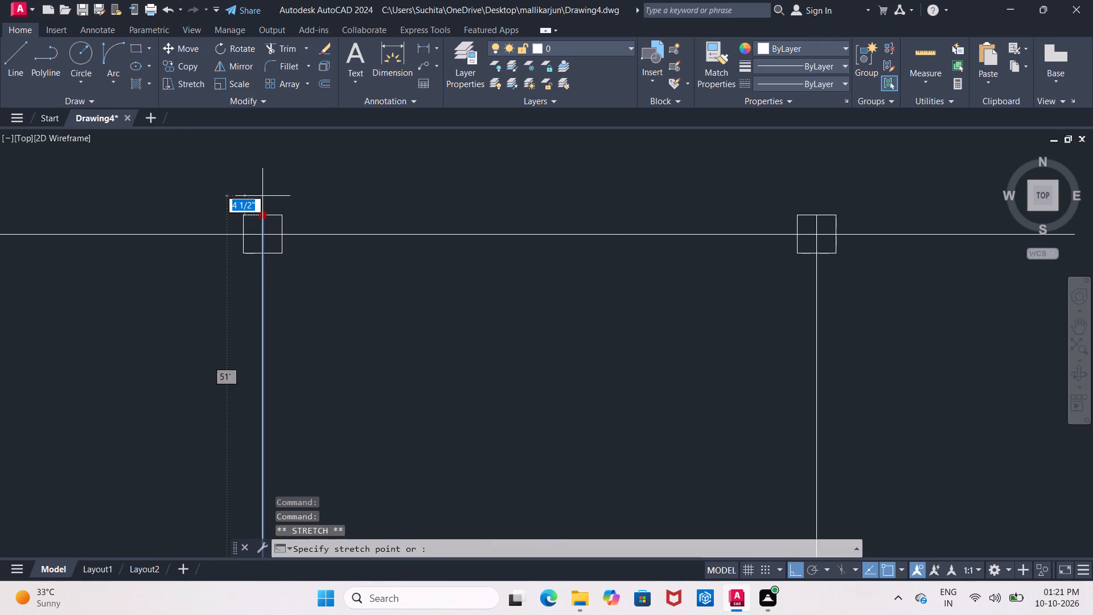
{"action": "type", "text": "4'7.5\""}
{"action": "key", "text": "Return"}
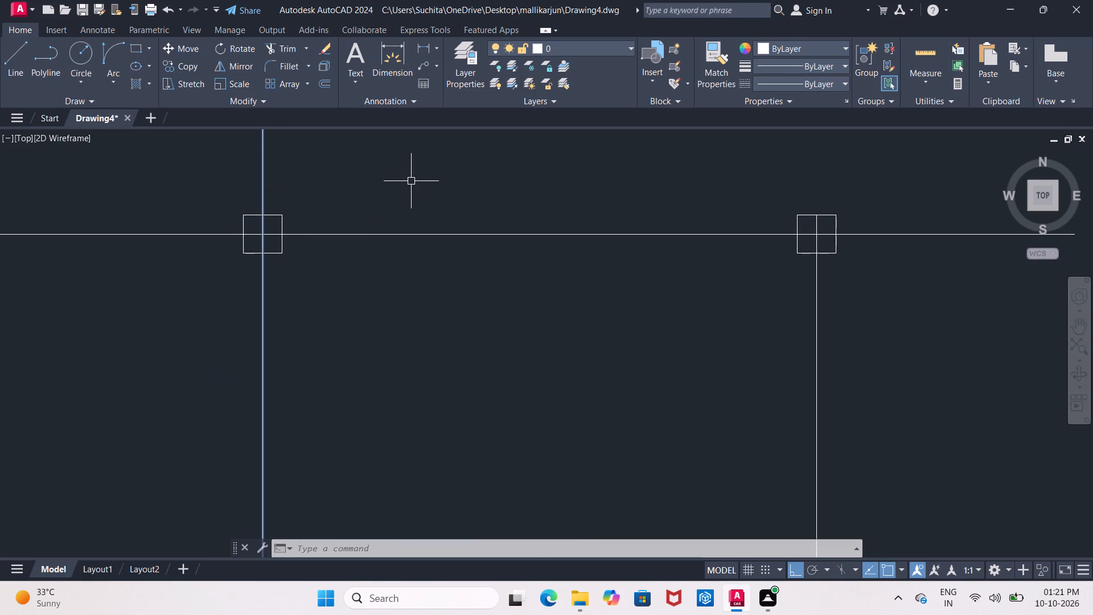
{"action": "key", "text": "Escape"}
Stretch the top end of the right vertical centre line upward by 4'7.5" beyond the top-right column.
{"action": "scroll", "coordinate": [411, 181], "scroll_direction": "down", "scroll_amount": 4}
{"action": "middle_click_drag", "start_coordinate": [474, 208], "coordinate": [358, 173]}
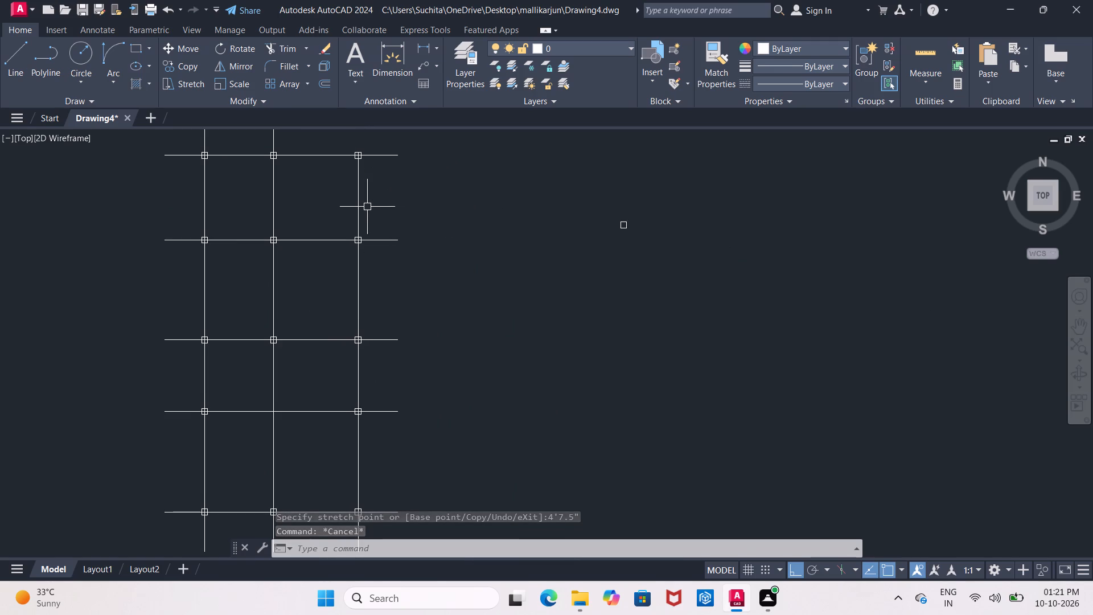
{"action": "left_click", "coordinate": [360, 205]}
{"action": "middle_click_drag", "start_coordinate": [334, 188], "coordinate": [295, 235]}
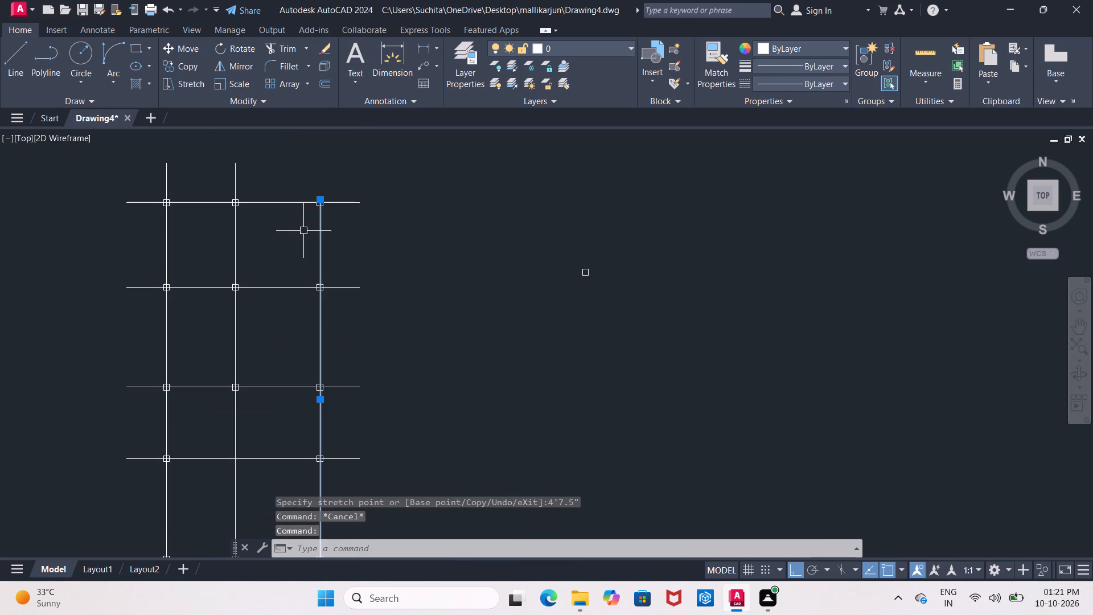
{"action": "scroll", "coordinate": [318, 189], "scroll_direction": "up", "scroll_amount": 2}
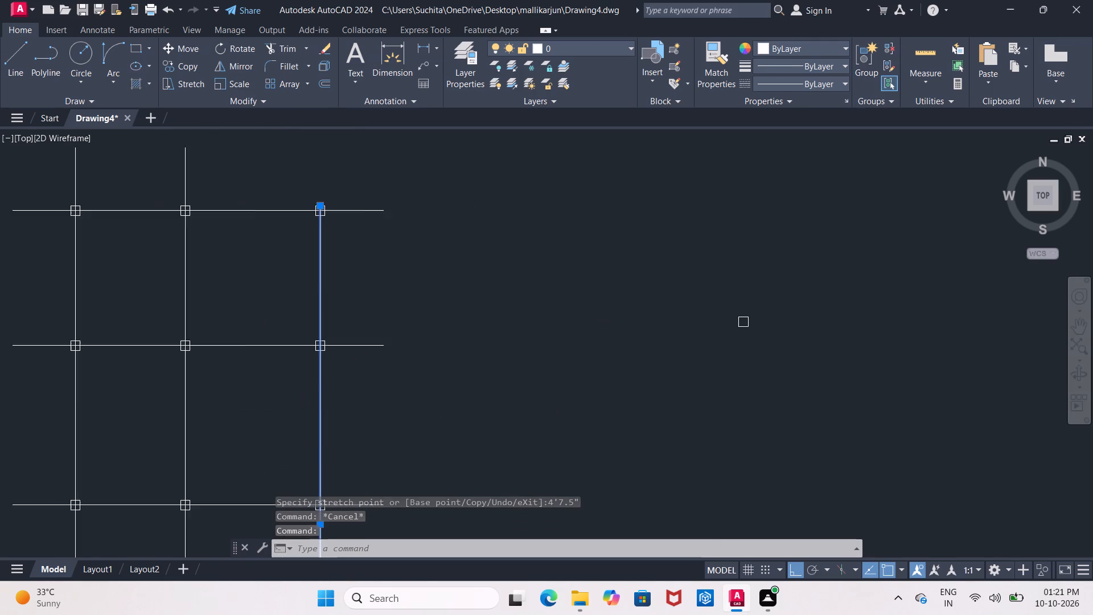
{"action": "left_click", "coordinate": [320, 215]}
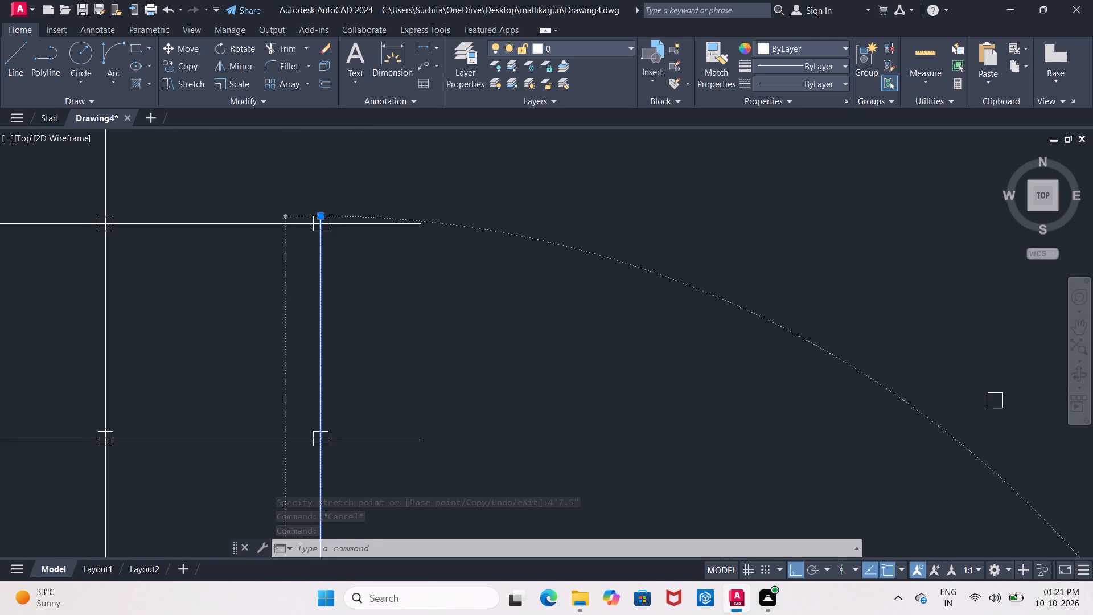
{"action": "middle_click_drag", "start_coordinate": [318, 163], "coordinate": [311, 224]}
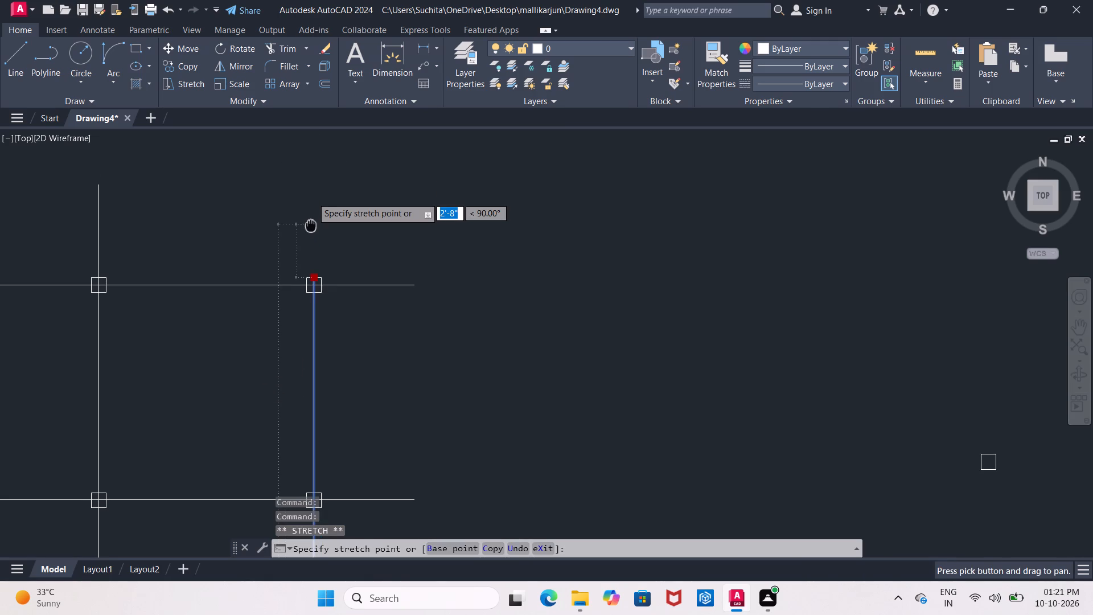
{"action": "type", "text": "4'7.5\""}
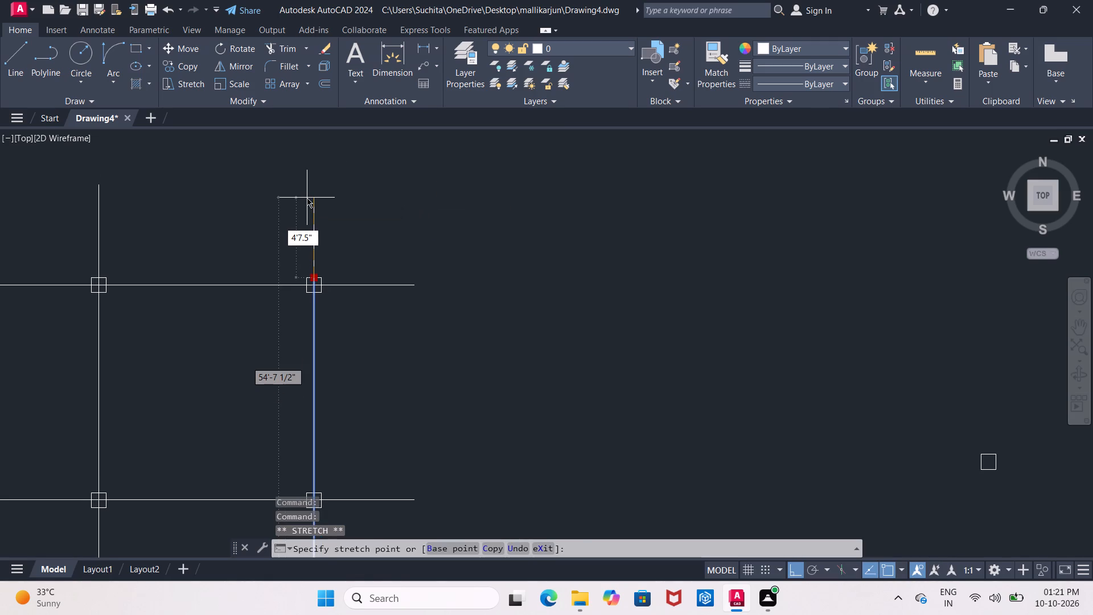
{"action": "key", "text": "Return"}
{"action": "key", "text": "Escape"}
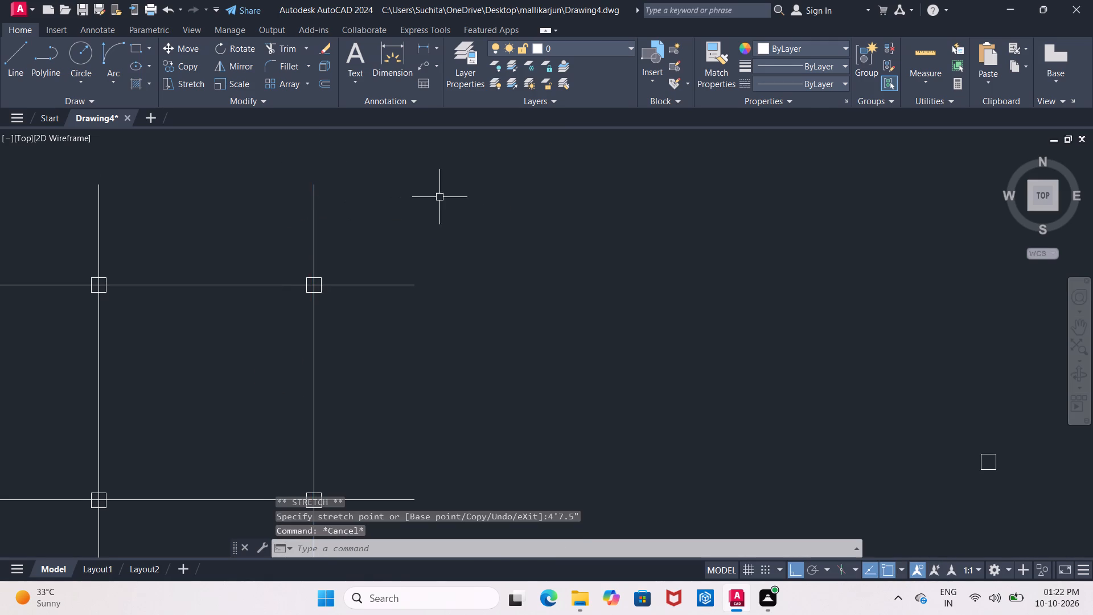
Erase the stray column square lying outside the grid, to the right of its upper rows.
{"action": "scroll", "coordinate": [451, 210], "scroll_direction": "down", "scroll_amount": 3}
{"action": "middle_click_drag", "start_coordinate": [495, 236], "coordinate": [405, 167]}
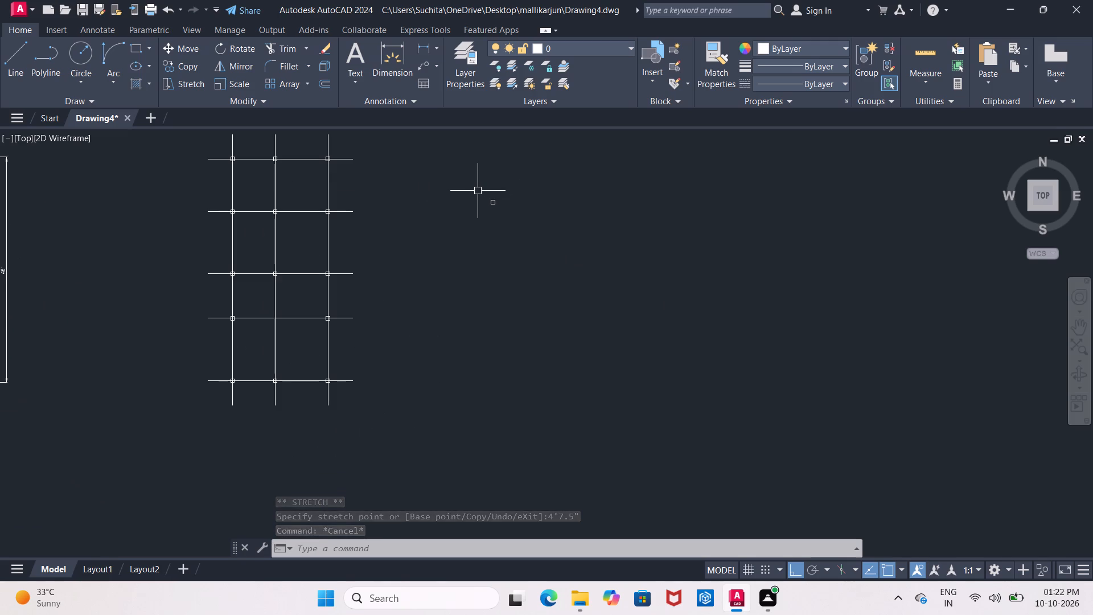
{"action": "middle_click_drag", "start_coordinate": [471, 188], "coordinate": [566, 180]}
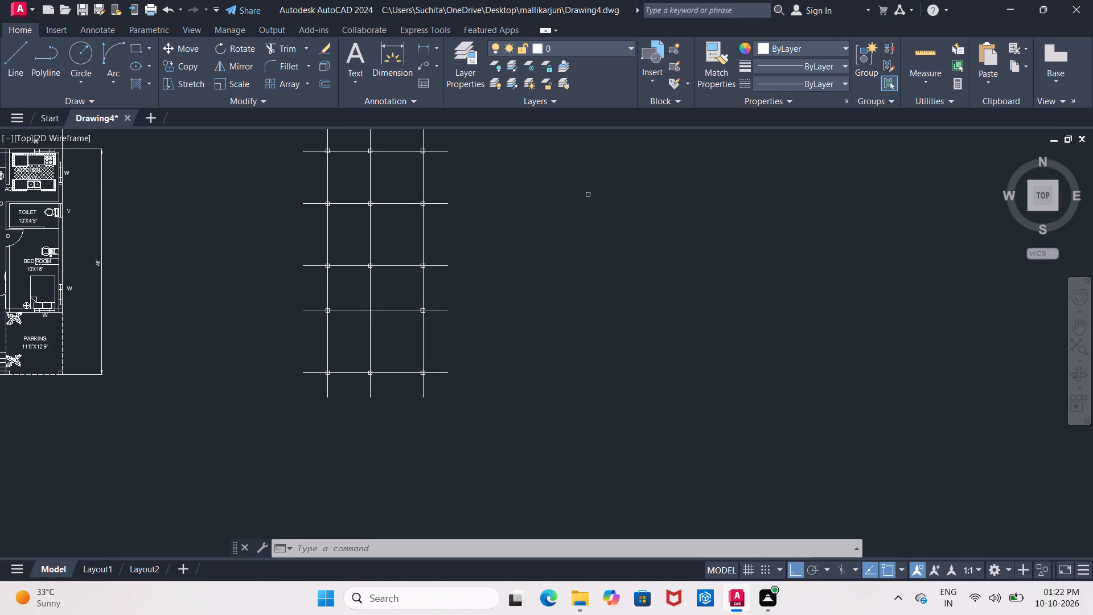
{"action": "middle_click_drag", "start_coordinate": [566, 180], "coordinate": [462, 185]}
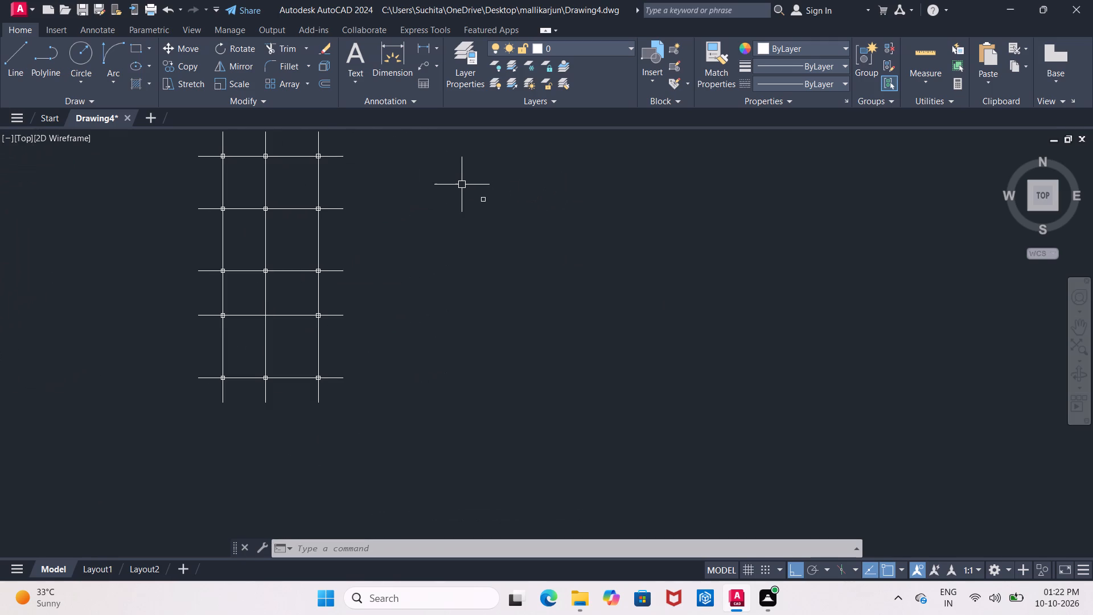
{"action": "left_click", "coordinate": [458, 183]}
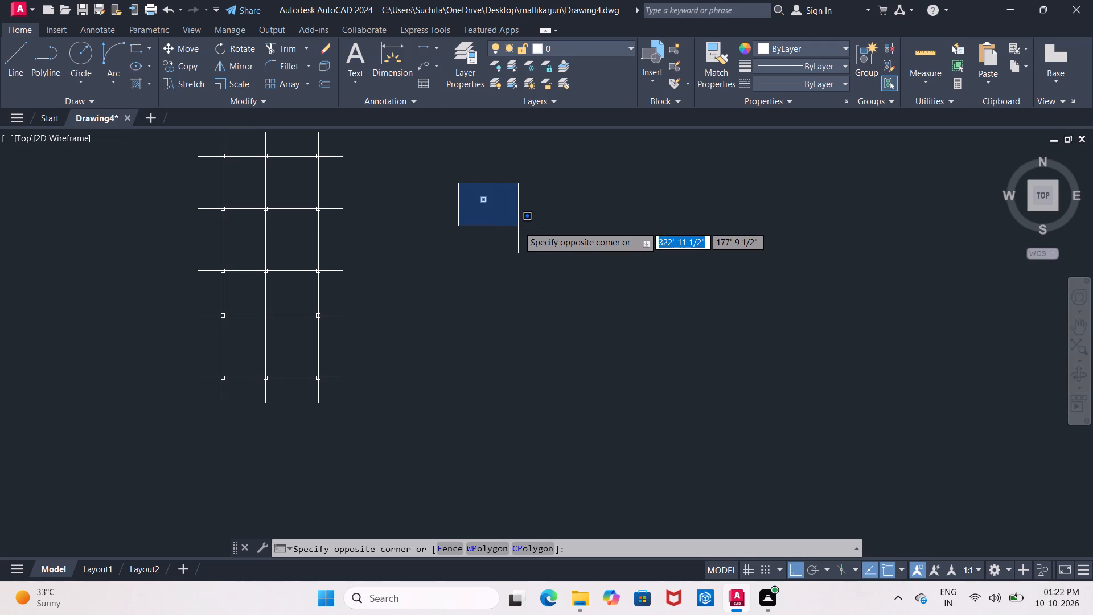
{"action": "left_click", "coordinate": [518, 226]}
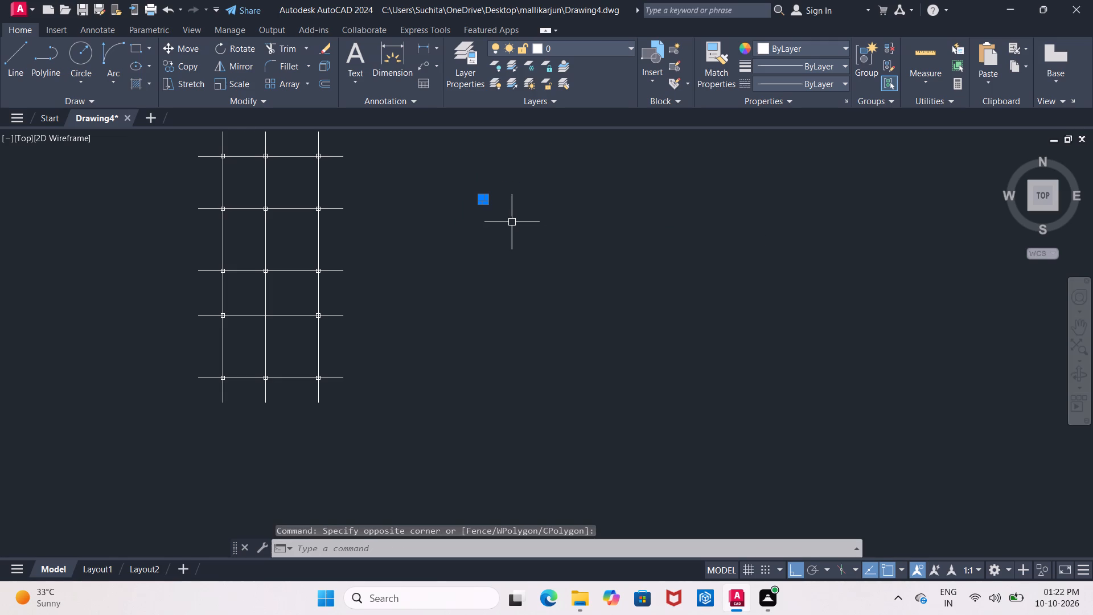
{"action": "key", "text": "Delete"}
Draw a line along the grid's top outer face, from the top-left column's outer corner to the top-right column's outer corner.
{"action": "scroll", "coordinate": [485, 220], "scroll_direction": "down", "scroll_amount": 1}
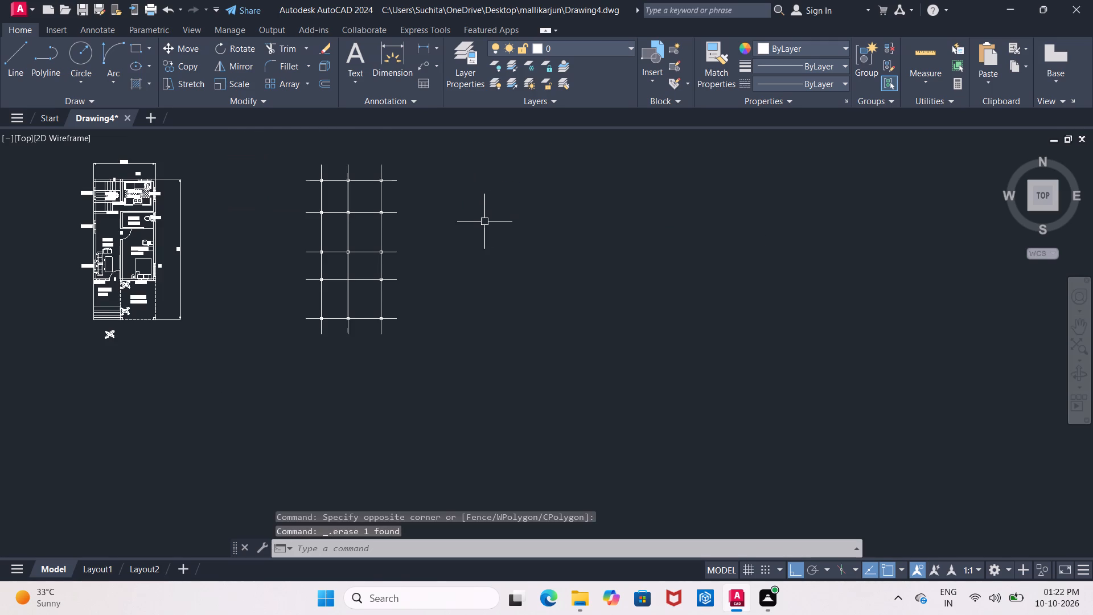
{"action": "middle_click_drag", "start_coordinate": [484, 222], "coordinate": [403, 233]}
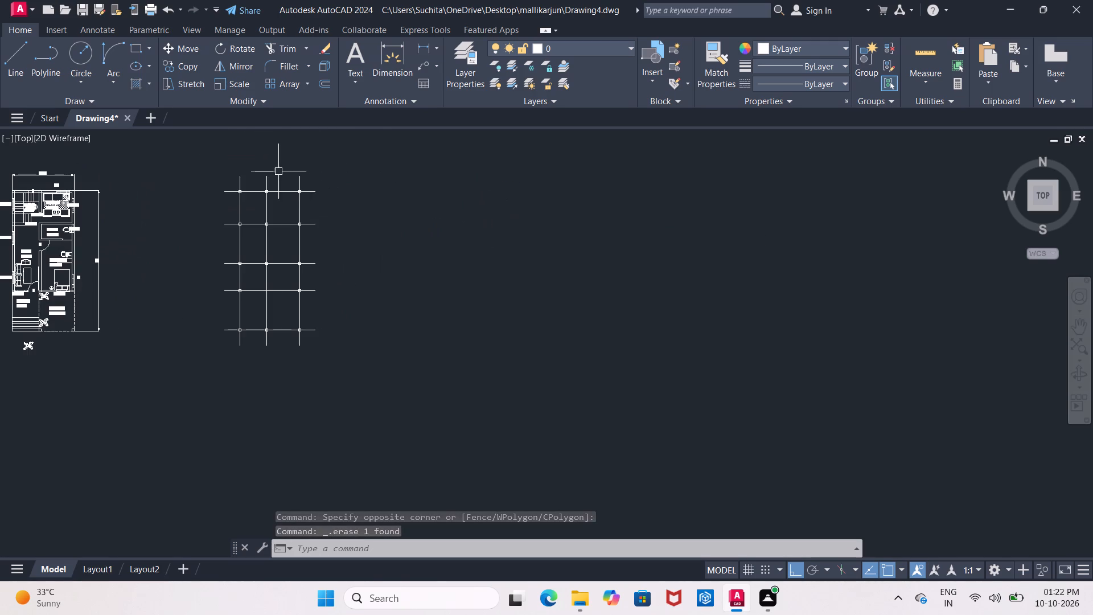
{"action": "scroll", "coordinate": [269, 171], "scroll_direction": "up", "scroll_amount": 3}
{"action": "middle_click_drag", "start_coordinate": [293, 186], "coordinate": [324, 158]}
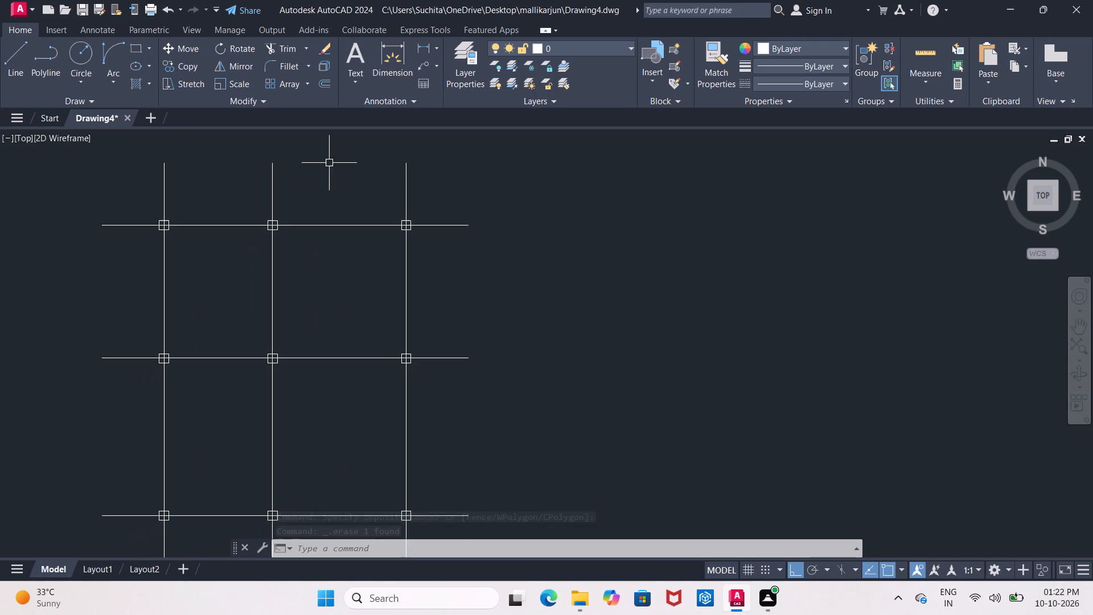
{"action": "left_click", "coordinate": [4, 65]}
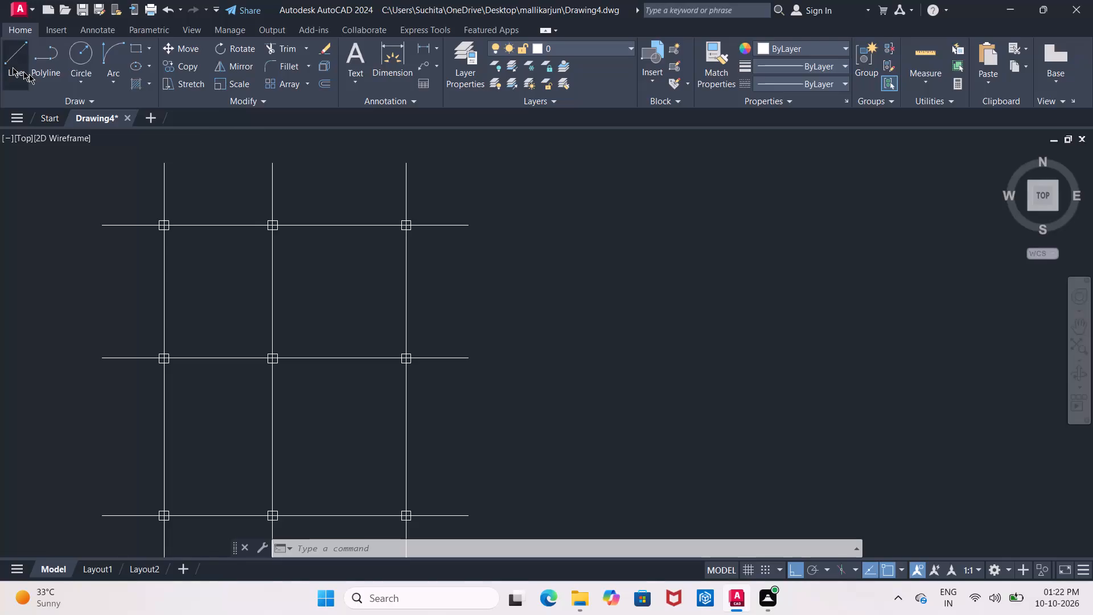
{"action": "scroll", "coordinate": [199, 213], "scroll_direction": "up", "scroll_amount": 2}
{"action": "middle_click_drag", "start_coordinate": [199, 213], "coordinate": [212, 191]}
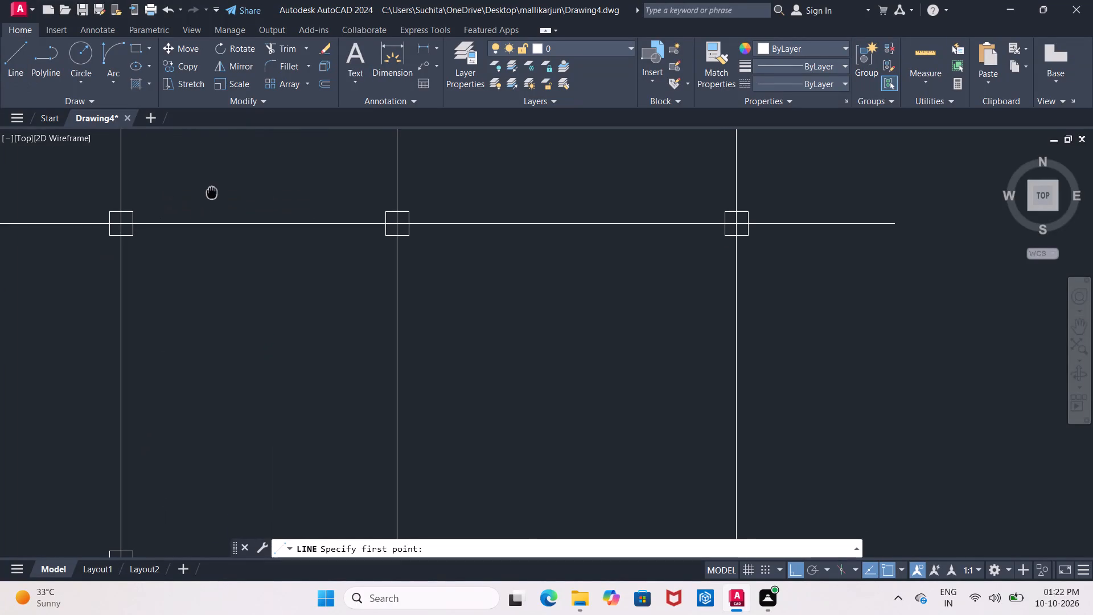
{"action": "left_click", "coordinate": [108, 207]}
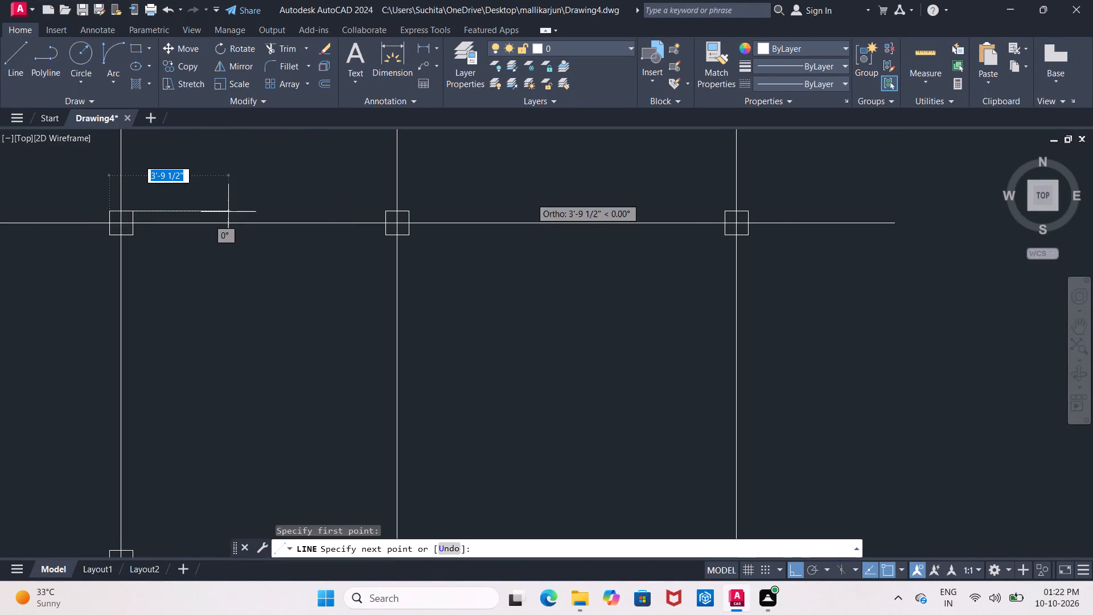
{"action": "scroll", "coordinate": [762, 189], "scroll_direction": "up", "scroll_amount": 2}
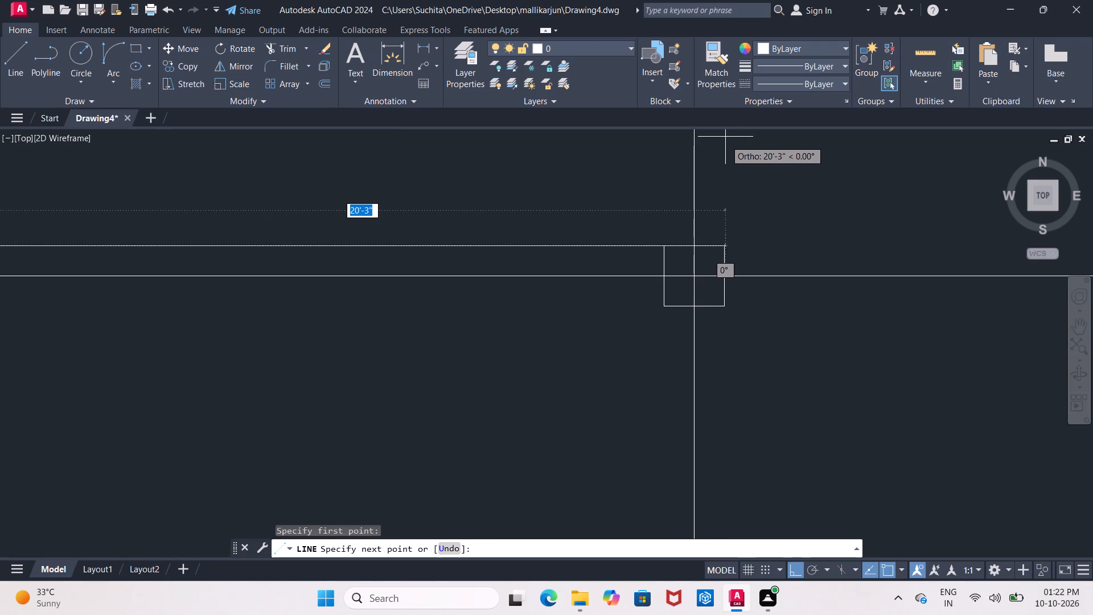
{"action": "left_click", "coordinate": [724, 247]}
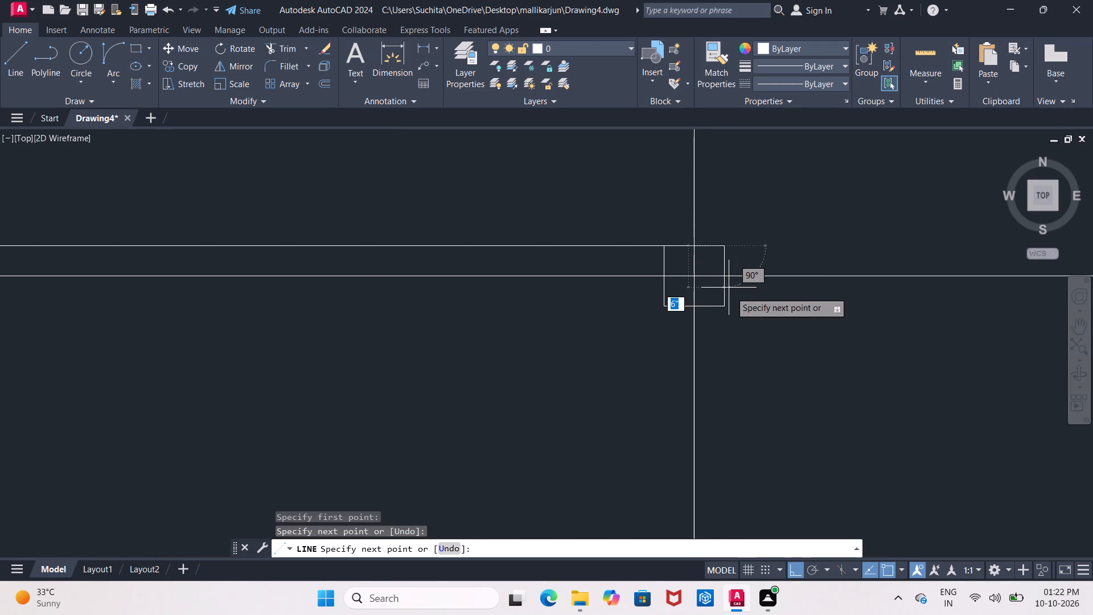
Continue the line down the right outer face to the bottom-right column's outer bottom corner, about 46' long.
{"action": "middle_click_drag", "start_coordinate": [742, 371], "coordinate": [581, 124]}
{"action": "scroll", "coordinate": [587, 153], "scroll_direction": "down", "scroll_amount": 3}
{"action": "scroll", "coordinate": [623, 371], "scroll_direction": "down", "scroll_amount": 2}
{"action": "middle_click_drag", "start_coordinate": [622, 370], "coordinate": [461, 93]}
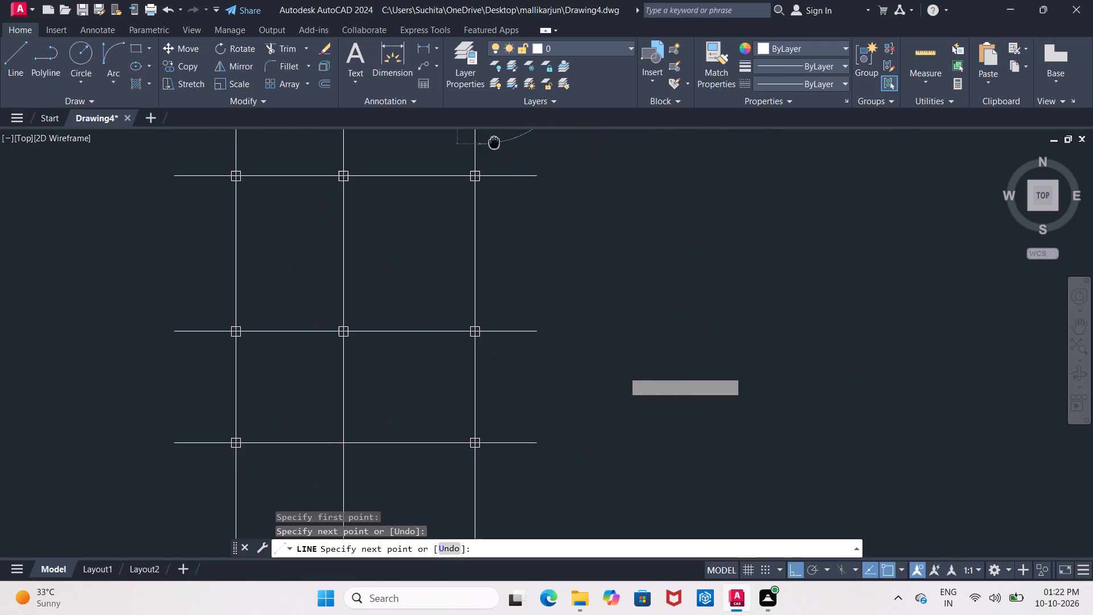
{"action": "middle_click_drag", "start_coordinate": [469, 375], "coordinate": [446, 225]}
{"action": "scroll", "coordinate": [442, 441], "scroll_direction": "up", "scroll_amount": 2}
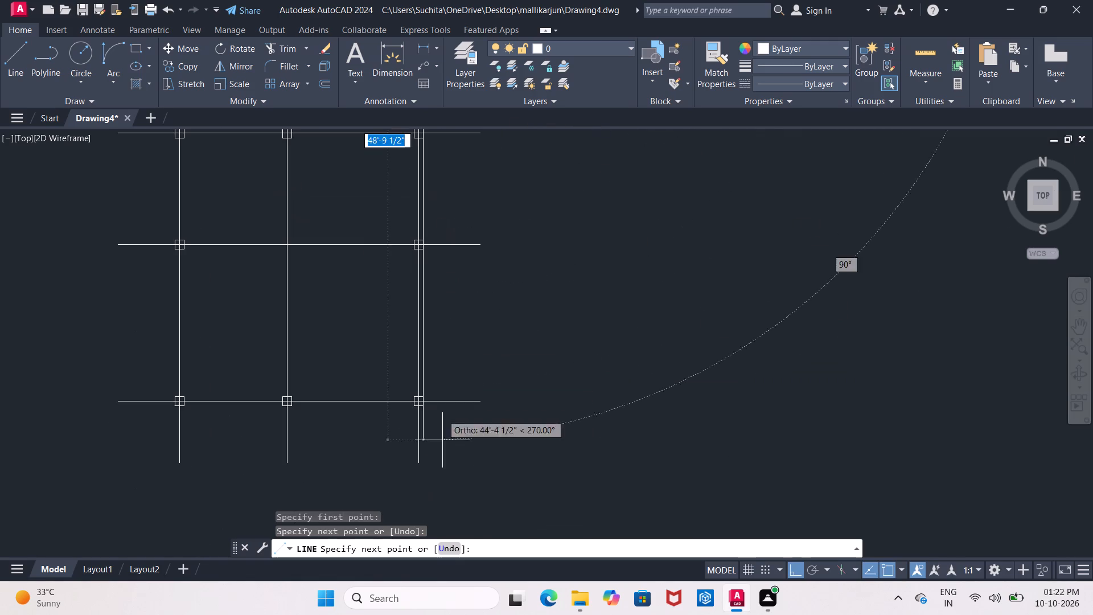
{"action": "scroll", "coordinate": [442, 441], "scroll_direction": "up", "scroll_amount": 1}
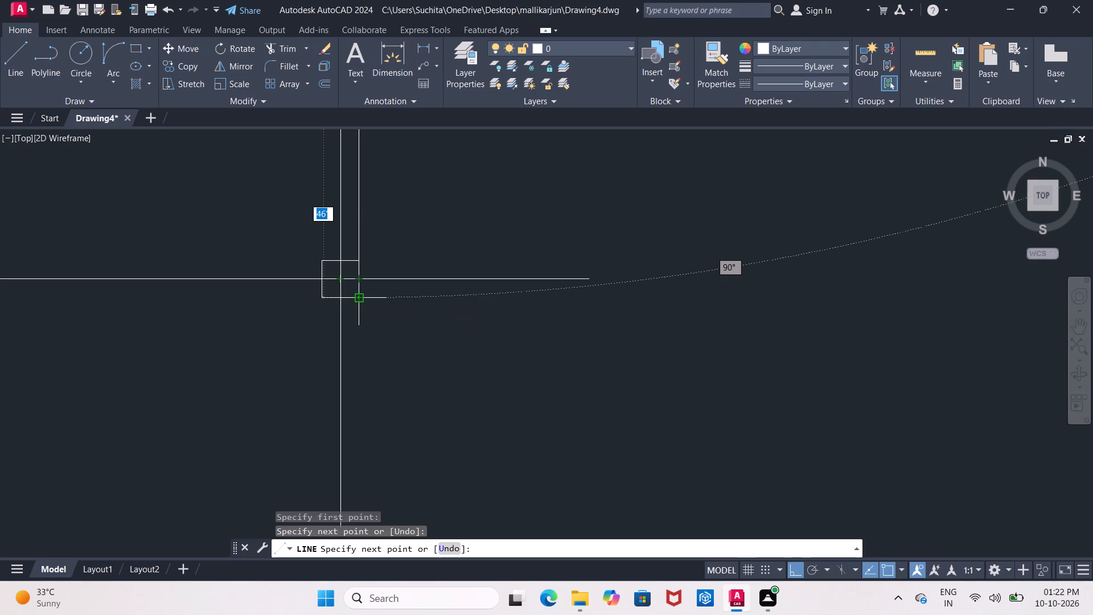
{"action": "left_click", "coordinate": [358, 296]}
Continue the line along the bottom outer face to the bottom-left column's outer bottom corner, about 20'3" long.
{"action": "middle_click_drag", "start_coordinate": [220, 316], "coordinate": [480, 313]}
{"action": "scroll", "coordinate": [482, 312], "scroll_direction": "down", "scroll_amount": 5}
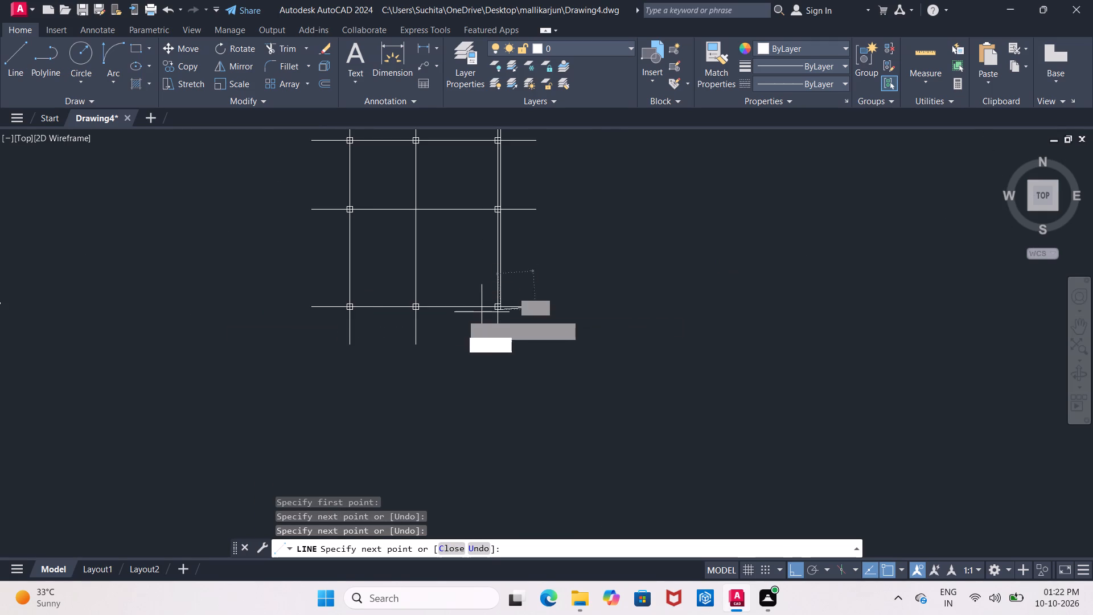
{"action": "scroll", "coordinate": [354, 315], "scroll_direction": "up", "scroll_amount": 2}
{"action": "scroll", "coordinate": [428, 311], "scroll_direction": "up", "scroll_amount": 2}
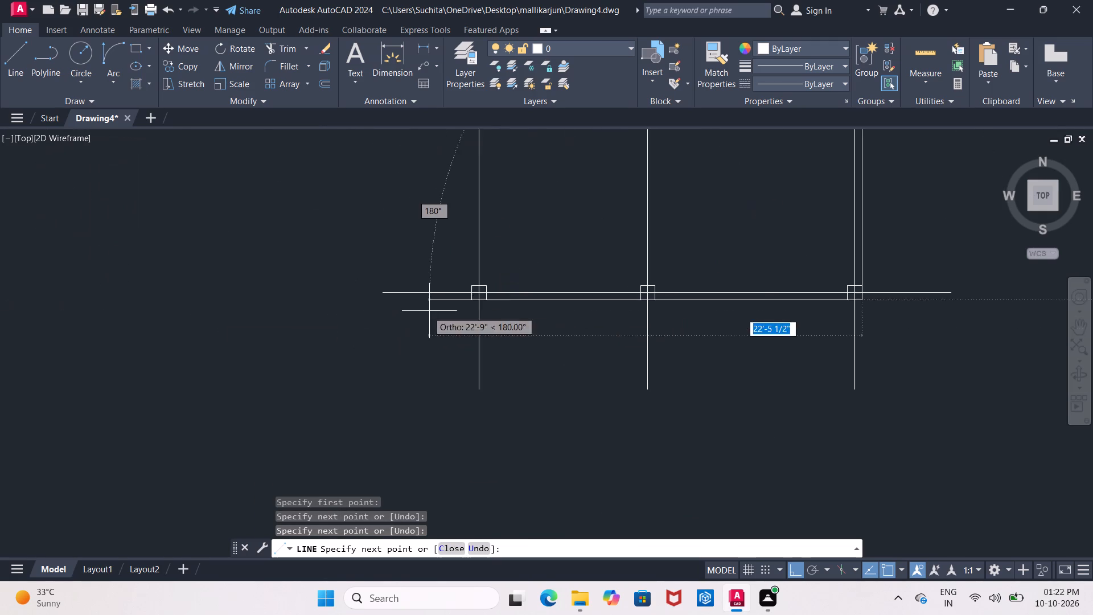
{"action": "scroll", "coordinate": [435, 306], "scroll_direction": "up", "scroll_amount": 3}
{"action": "middle_click_drag", "start_coordinate": [441, 306], "coordinate": [221, 330]}
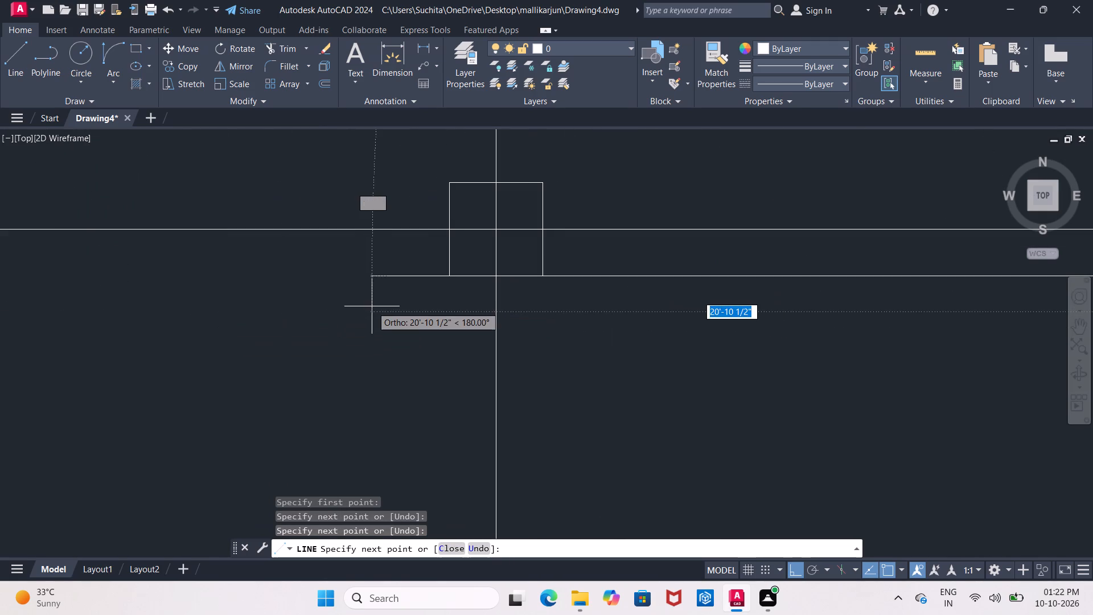
{"action": "left_click", "coordinate": [449, 278]}
Close the outer outline with a line up the left outer face to the top-left column's outer corner, and end the Line command.
{"action": "middle_click_drag", "start_coordinate": [458, 172], "coordinate": [452, 205]}
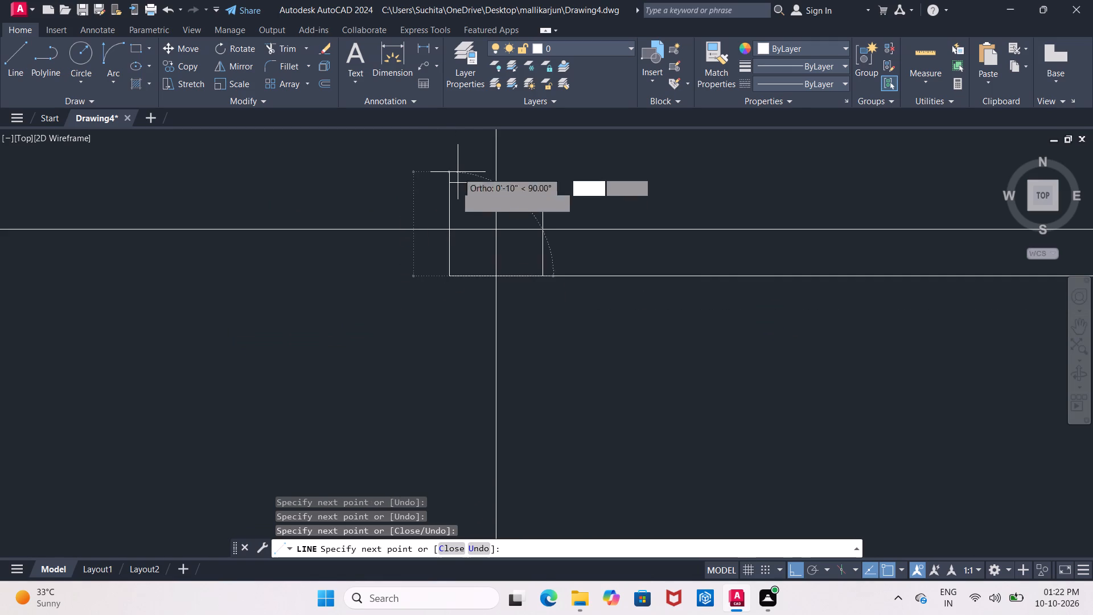
{"action": "middle_click_drag", "start_coordinate": [452, 205], "coordinate": [435, 449]}
{"action": "scroll", "coordinate": [434, 437], "scroll_direction": "down", "scroll_amount": 5}
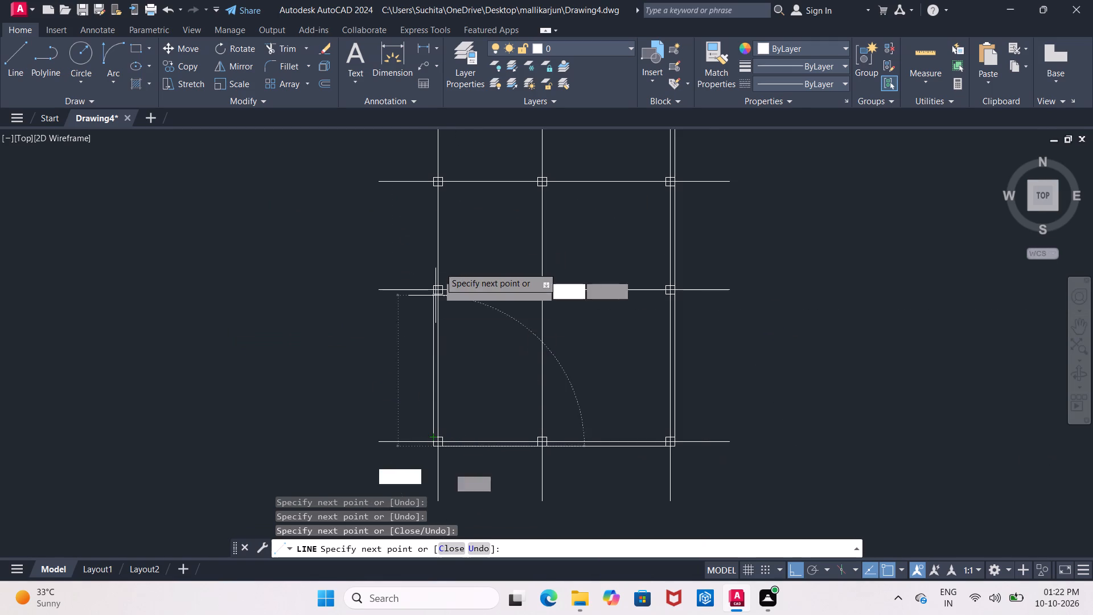
{"action": "middle_click_drag", "start_coordinate": [429, 181], "coordinate": [412, 227]}
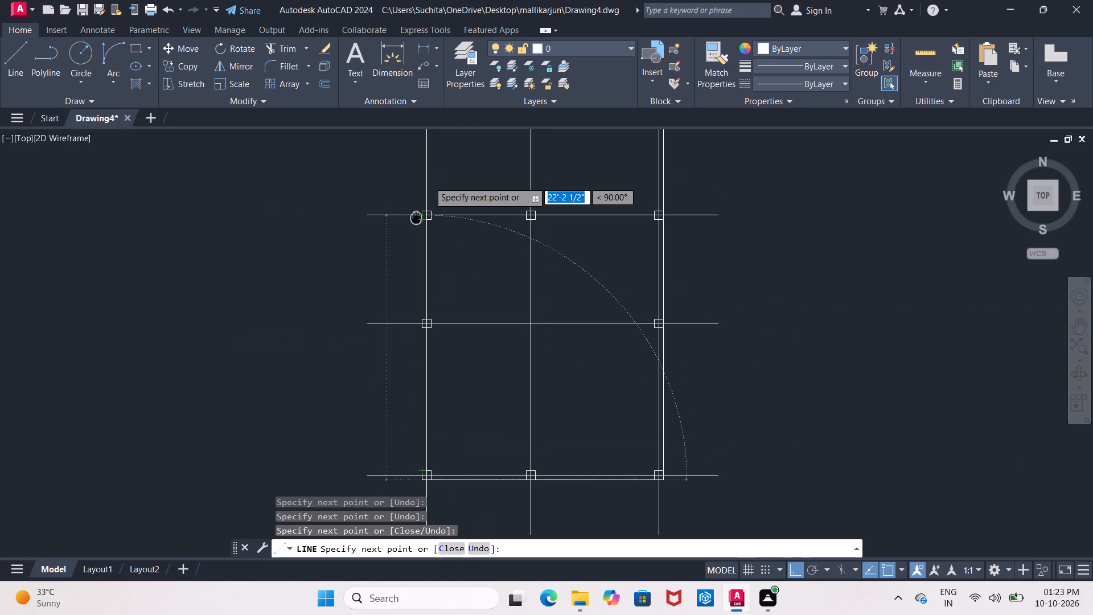
{"action": "middle_click_drag", "start_coordinate": [412, 227], "coordinate": [362, 347]}
{"action": "middle_click_drag", "start_coordinate": [350, 224], "coordinate": [332, 406]}
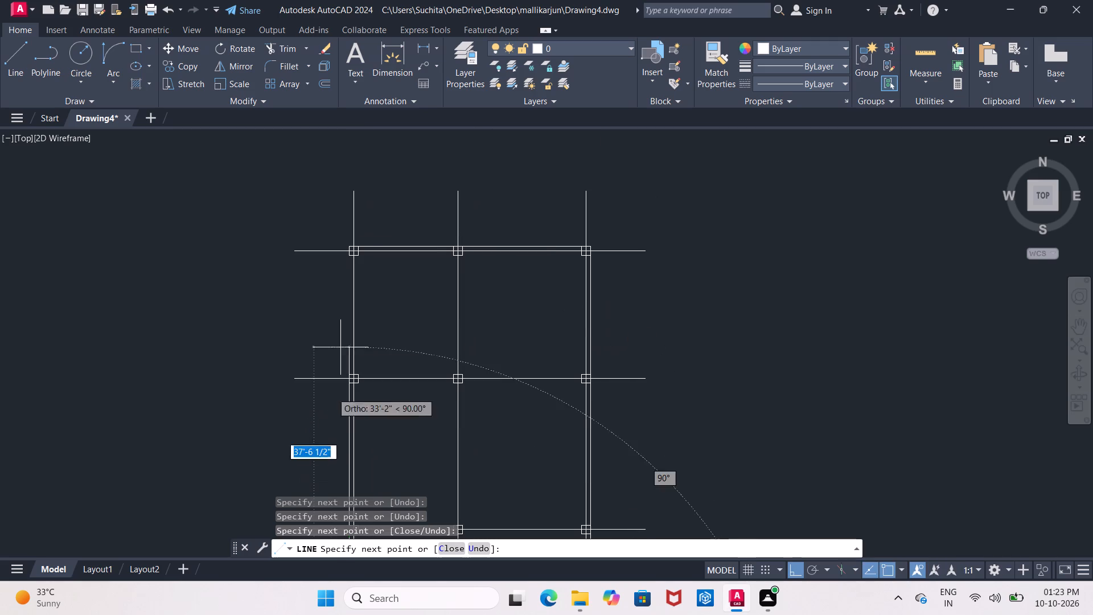
{"action": "scroll", "coordinate": [355, 263], "scroll_direction": "up", "scroll_amount": 5}
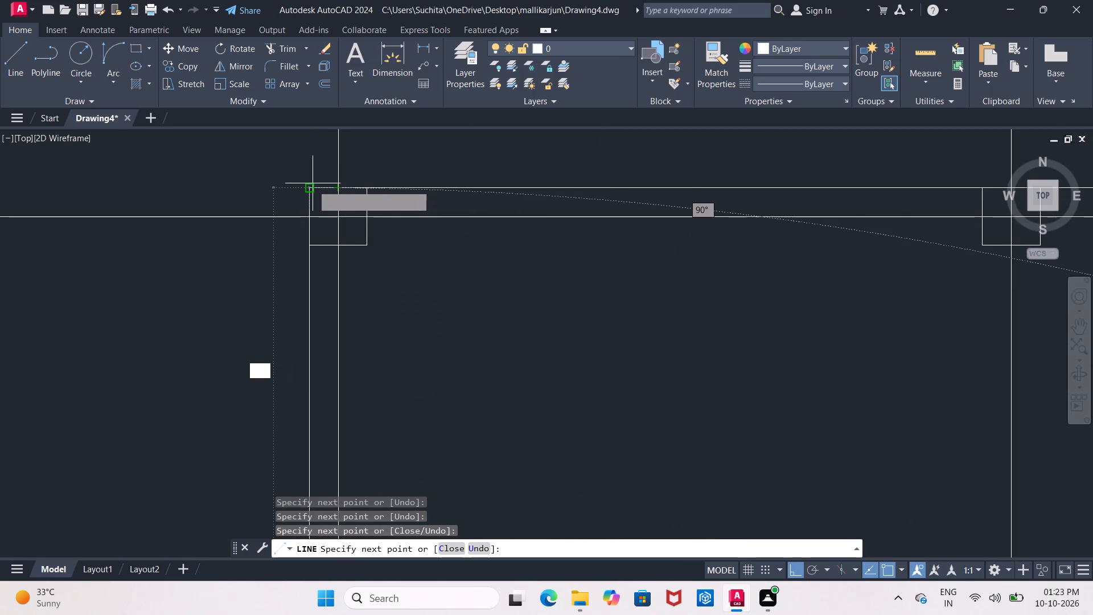
{"action": "left_click", "coordinate": [313, 186]}
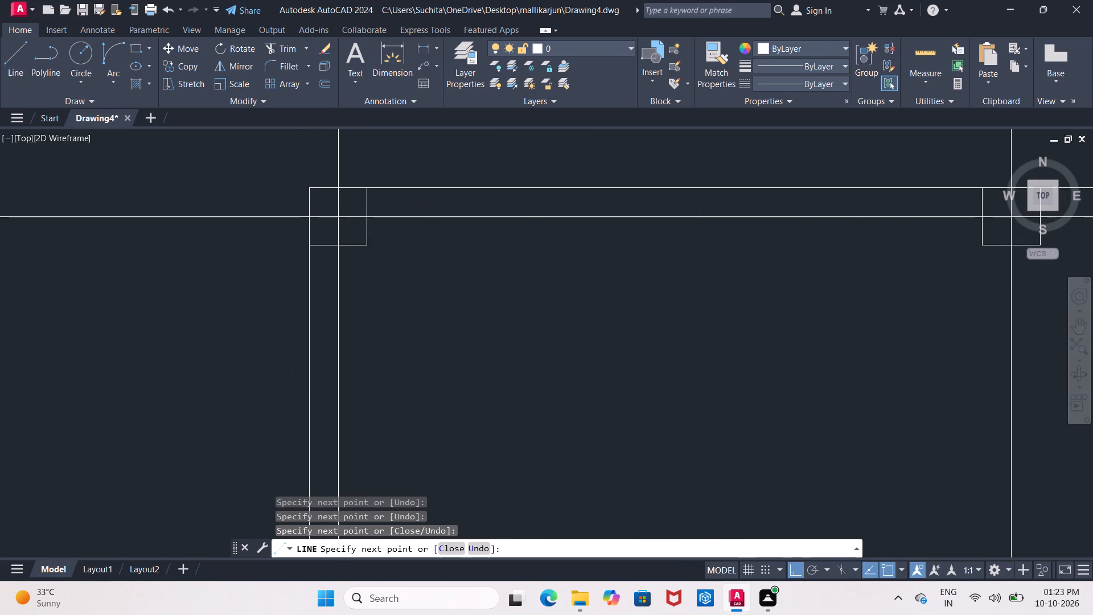
{"action": "key", "text": "Escape"}
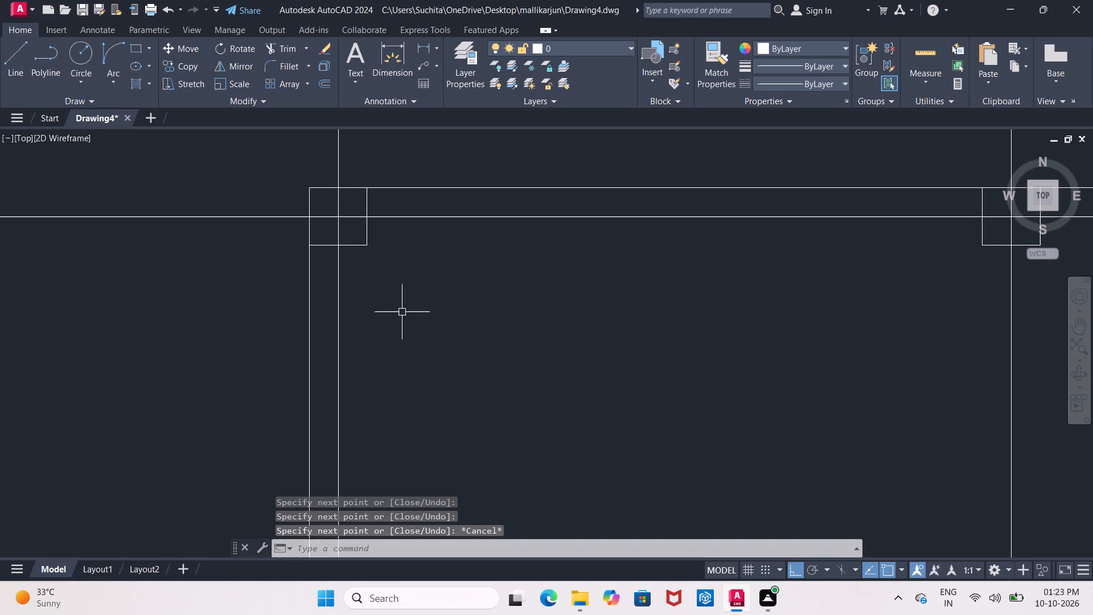
Offset the left, top and right outer outline lines 9" inward to form the beam's inner edges.
{"action": "middle_click_drag", "start_coordinate": [401, 305], "coordinate": [373, 246]}
{"action": "key", "text": "o"}
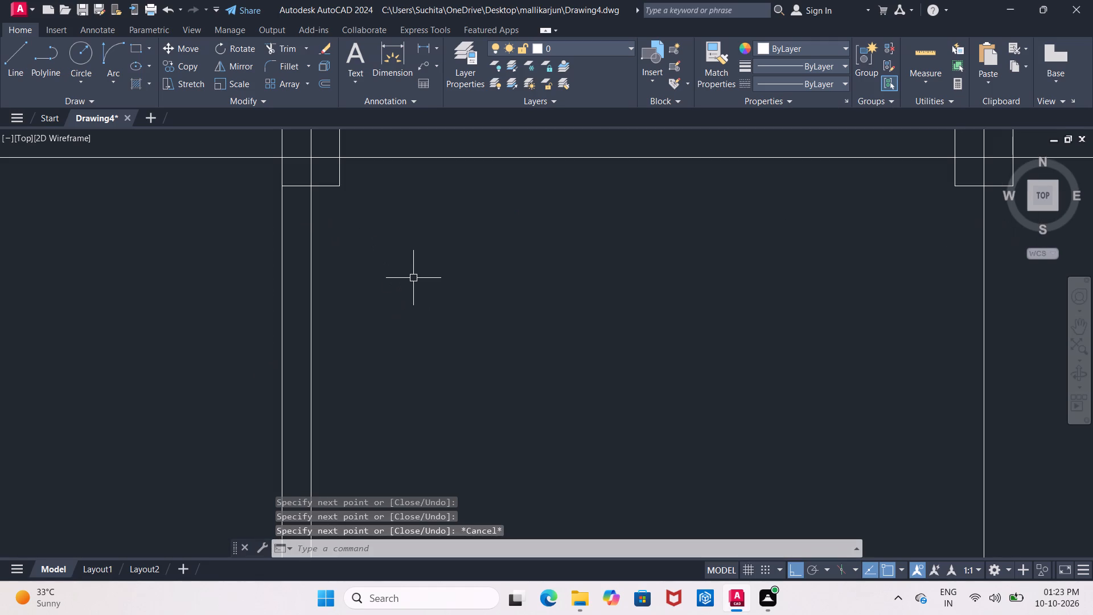
{"action": "key", "text": "Return"}
{"action": "type", "text": "9\""}
{"action": "key", "text": "Return"}
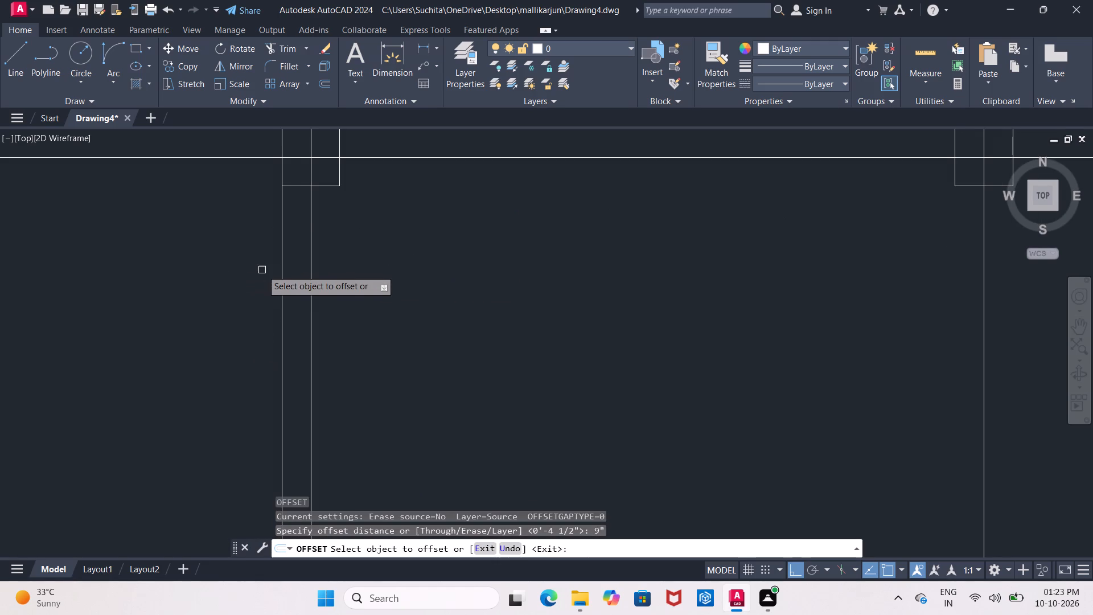
{"action": "left_click", "coordinate": [282, 277]}
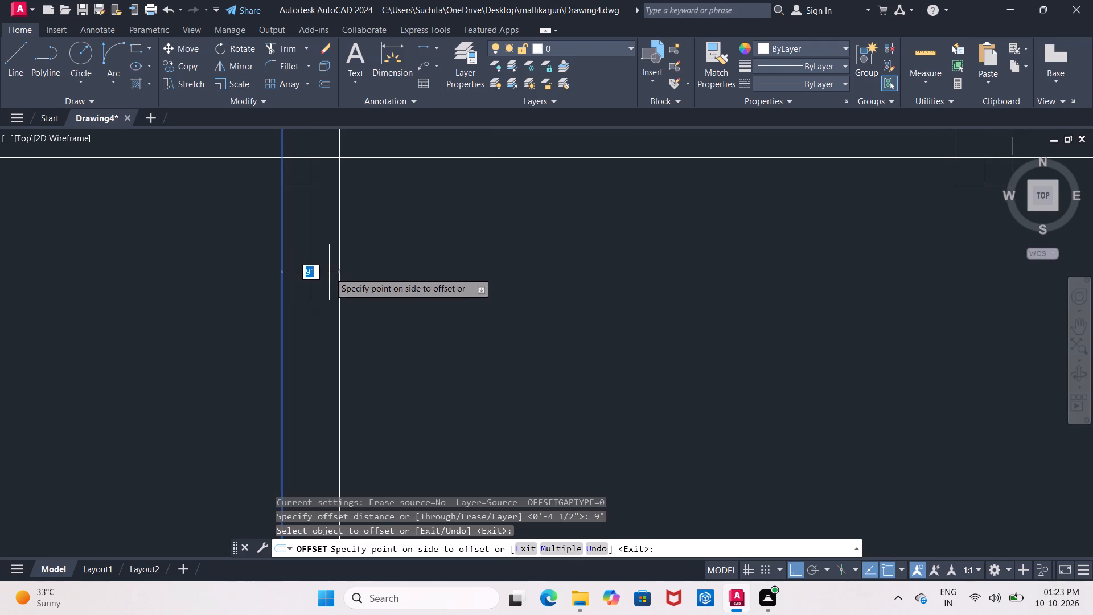
{"action": "left_click", "coordinate": [329, 272]}
{"action": "scroll", "coordinate": [370, 275], "scroll_direction": "down", "scroll_amount": 2}
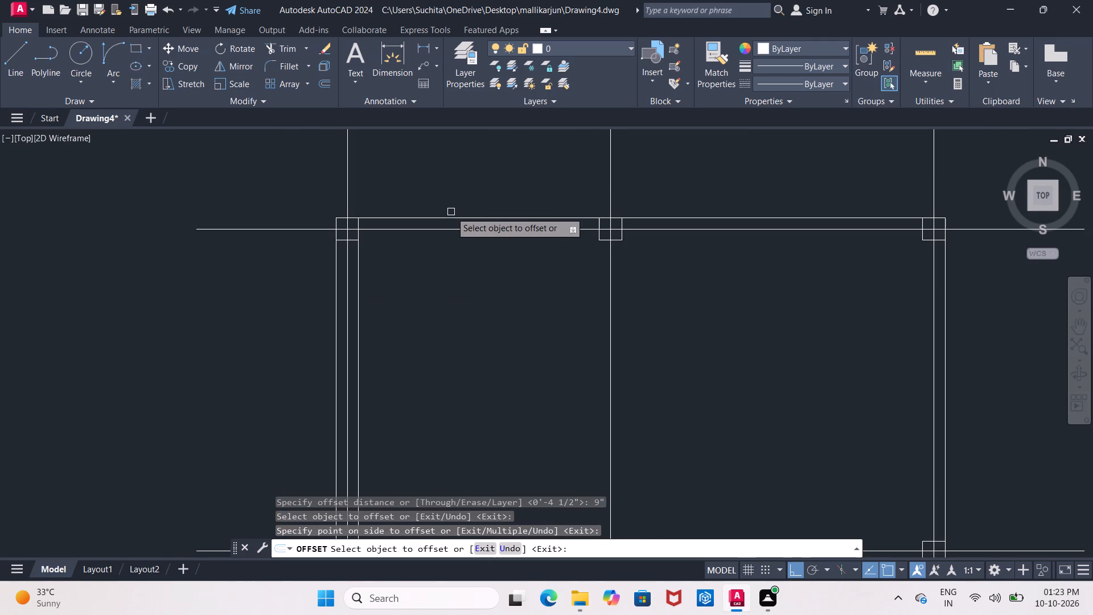
{"action": "left_click", "coordinate": [451, 215]}
{"action": "left_click", "coordinate": [457, 256]}
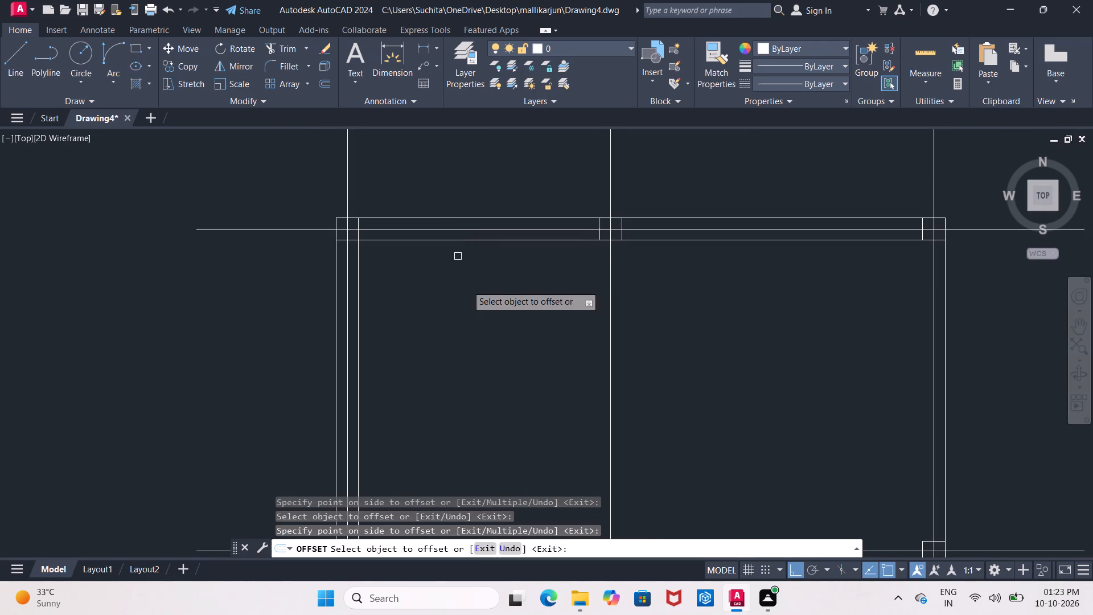
{"action": "middle_click_drag", "start_coordinate": [467, 285], "coordinate": [241, 249]}
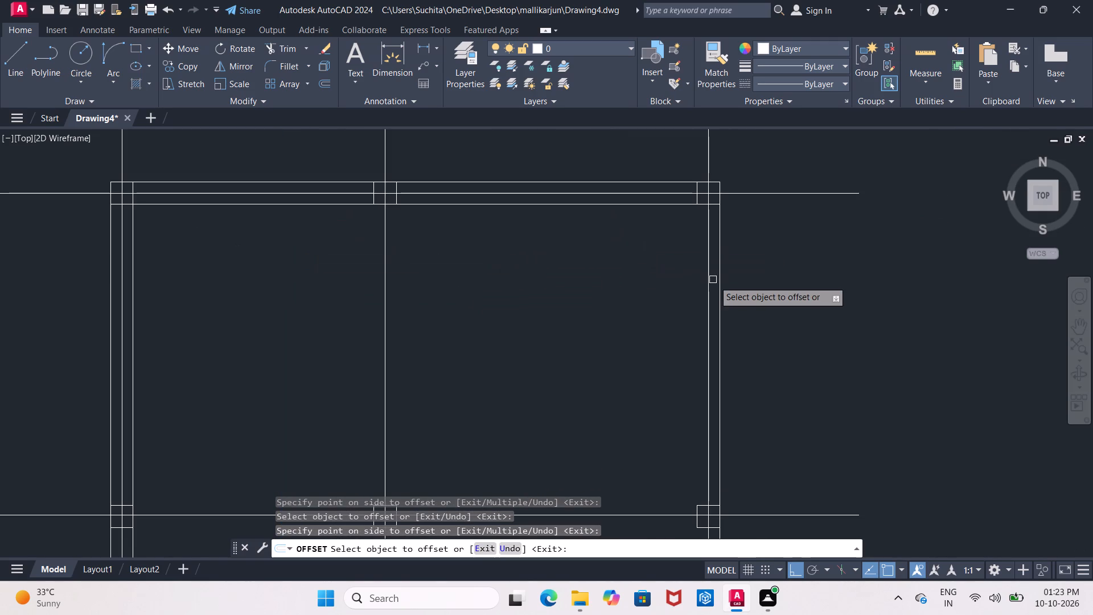
{"action": "left_click", "coordinate": [718, 284]}
{"action": "left_click", "coordinate": [673, 295]}
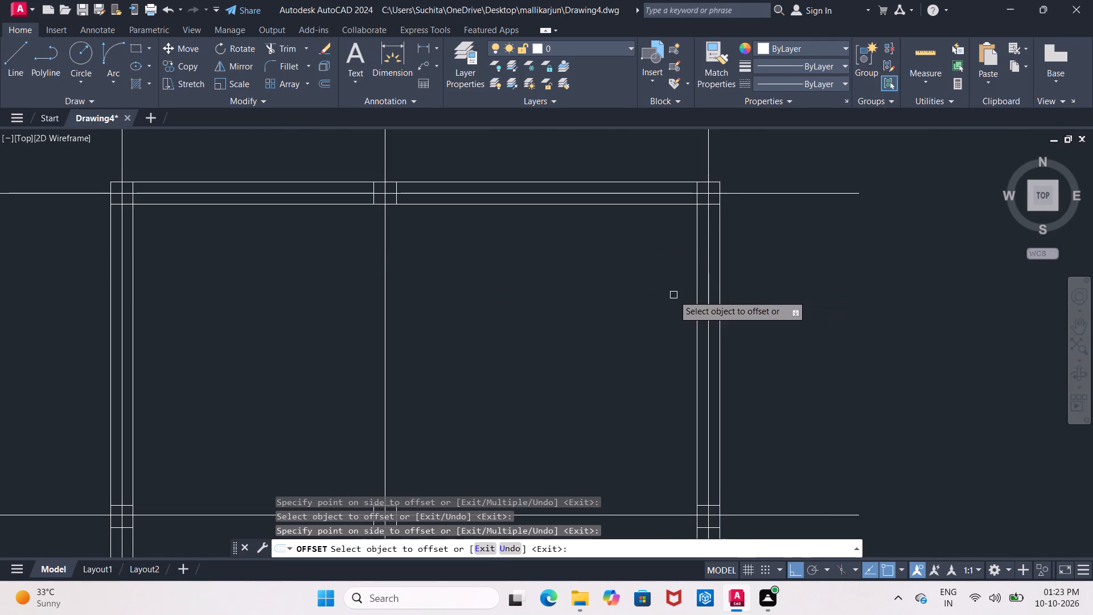
Offset the bottom outer outline line 9" inward, using the same distance, and finish the Offset command.
{"action": "middle_click_drag", "start_coordinate": [608, 326], "coordinate": [563, 93]}
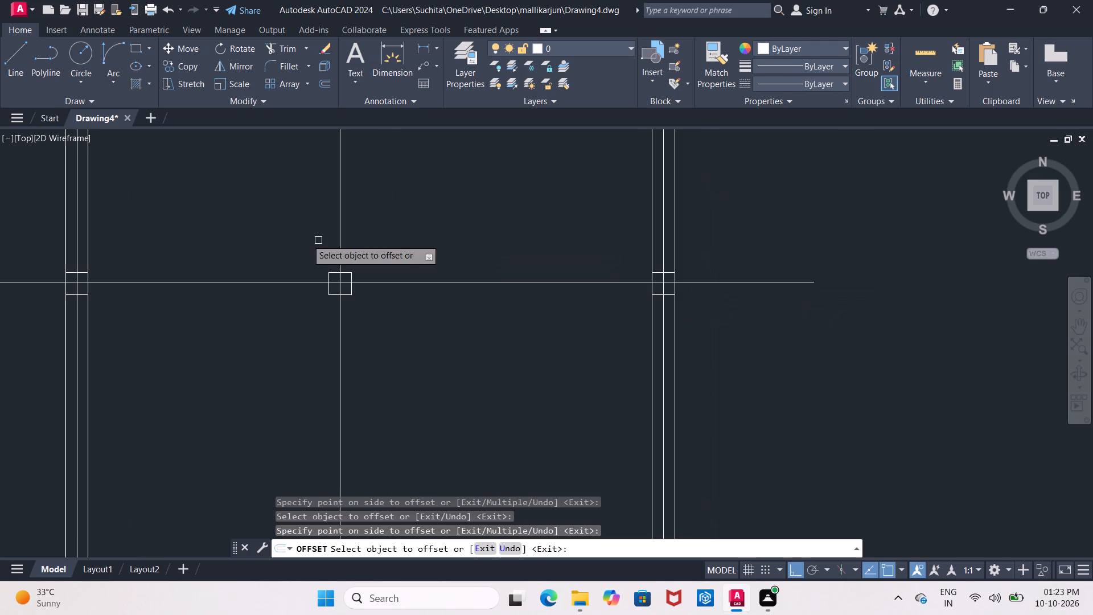
{"action": "middle_click_drag", "start_coordinate": [236, 235], "coordinate": [286, 210]}
{"action": "scroll", "coordinate": [287, 206], "scroll_direction": "down", "scroll_amount": 2}
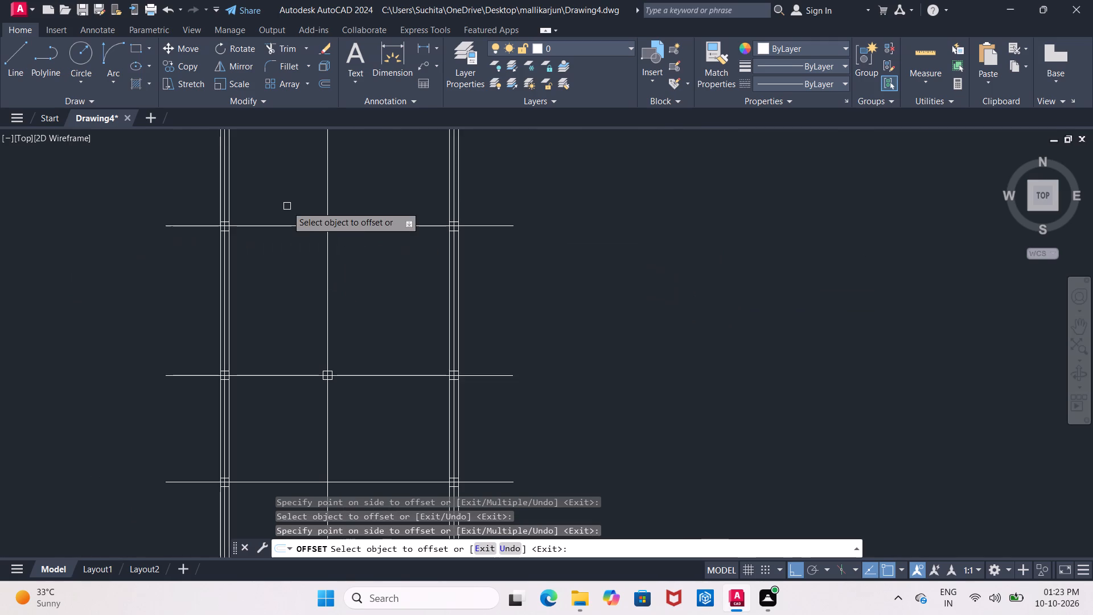
{"action": "scroll", "coordinate": [297, 250], "scroll_direction": "down", "scroll_amount": 2}
{"action": "scroll", "coordinate": [336, 391], "scroll_direction": "up", "scroll_amount": 2}
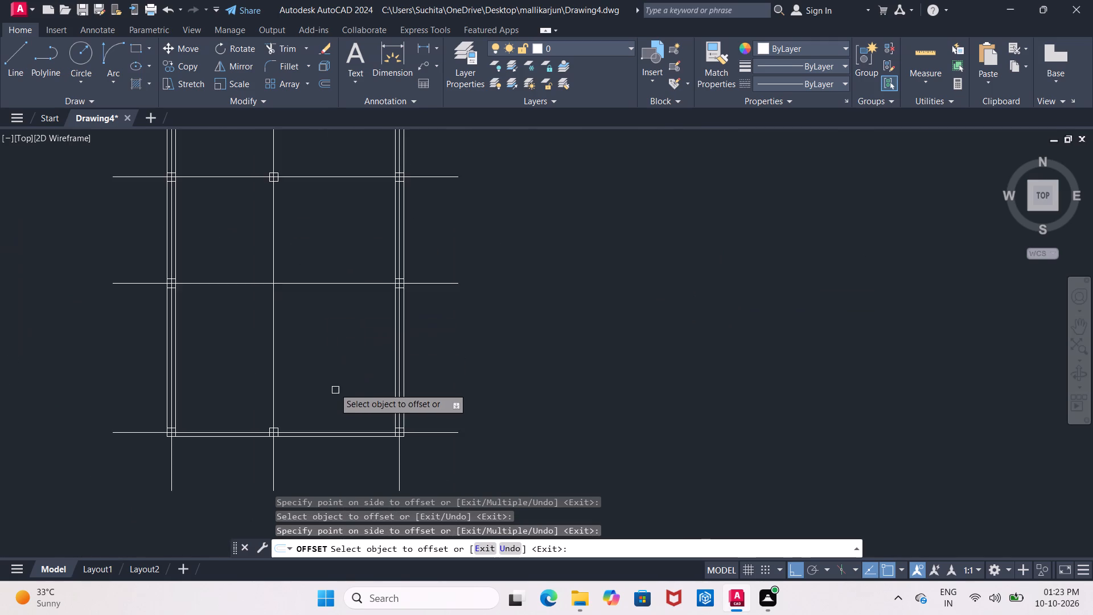
{"action": "scroll", "coordinate": [334, 388], "scroll_direction": "up", "scroll_amount": 1}
{"action": "middle_click_drag", "start_coordinate": [335, 379], "coordinate": [342, 273]}
{"action": "scroll", "coordinate": [339, 311], "scroll_direction": "up", "scroll_amount": 2}
{"action": "middle_click_drag", "start_coordinate": [340, 305], "coordinate": [346, 280]}
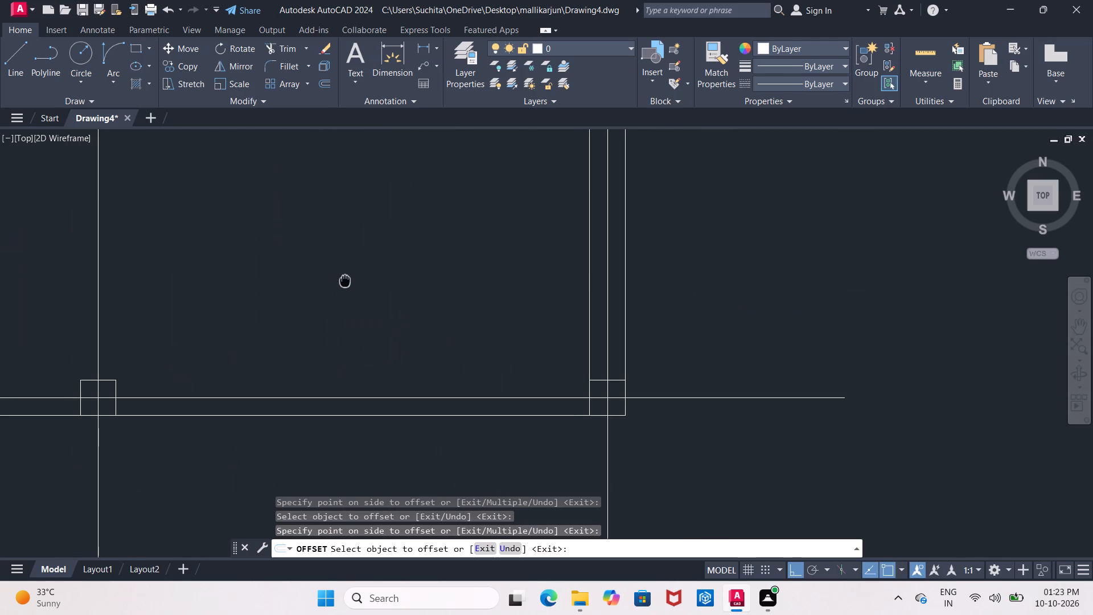
{"action": "left_click", "coordinate": [364, 412]}
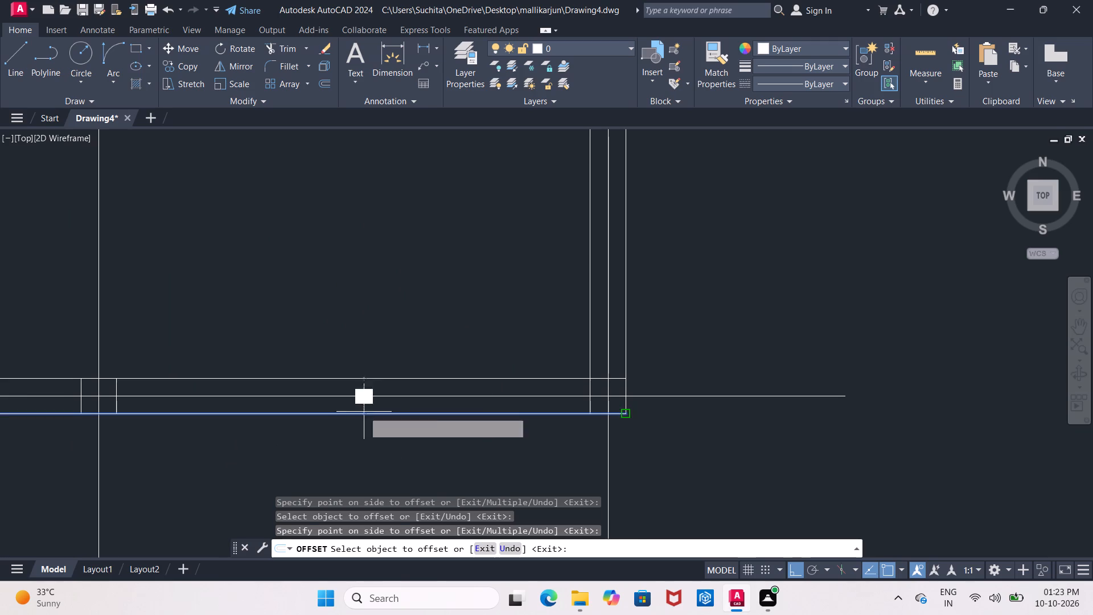
{"action": "left_click", "coordinate": [354, 364]}
{"action": "key", "text": "Escape"}
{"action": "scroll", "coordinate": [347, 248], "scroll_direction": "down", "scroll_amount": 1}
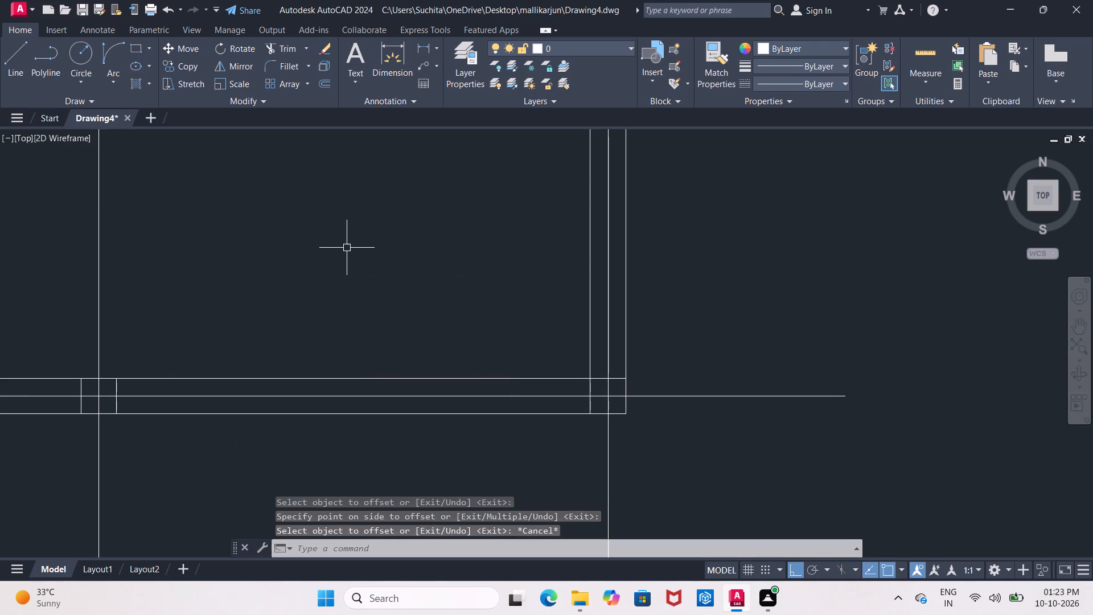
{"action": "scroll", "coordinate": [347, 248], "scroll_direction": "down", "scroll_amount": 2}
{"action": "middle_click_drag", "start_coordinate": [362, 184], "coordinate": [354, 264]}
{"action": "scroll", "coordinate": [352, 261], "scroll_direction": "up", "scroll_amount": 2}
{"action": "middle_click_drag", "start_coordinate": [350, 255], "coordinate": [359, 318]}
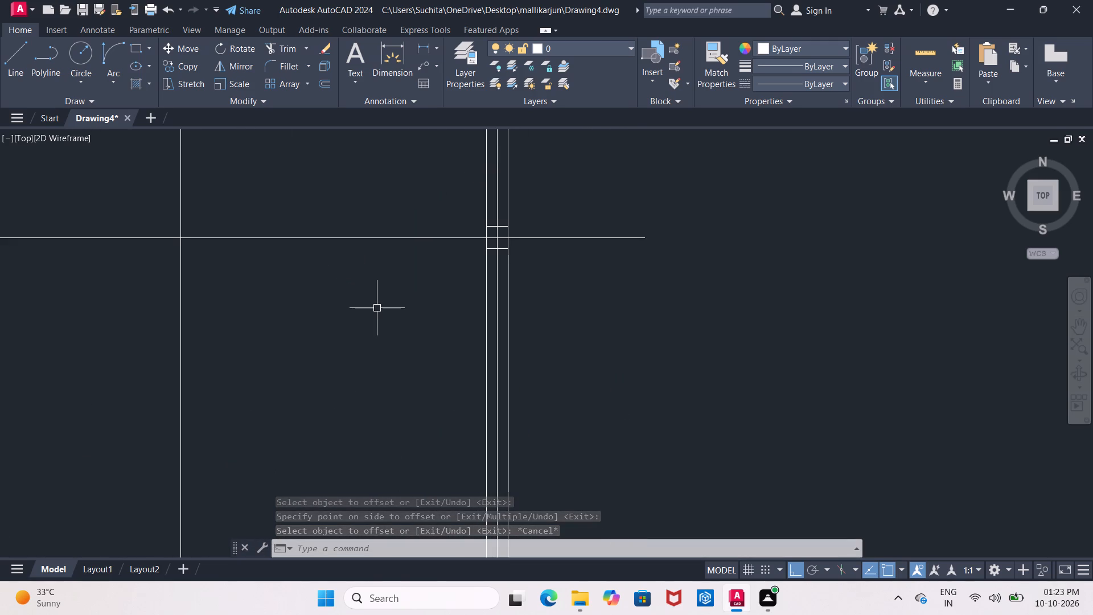
Offset the lowest interior horizontal centre line 4.5" upward and downward to form the beam's two edges.
{"action": "key", "text": "o"}
{"action": "key", "text": "Return"}
{"action": "key", "text": "4"}
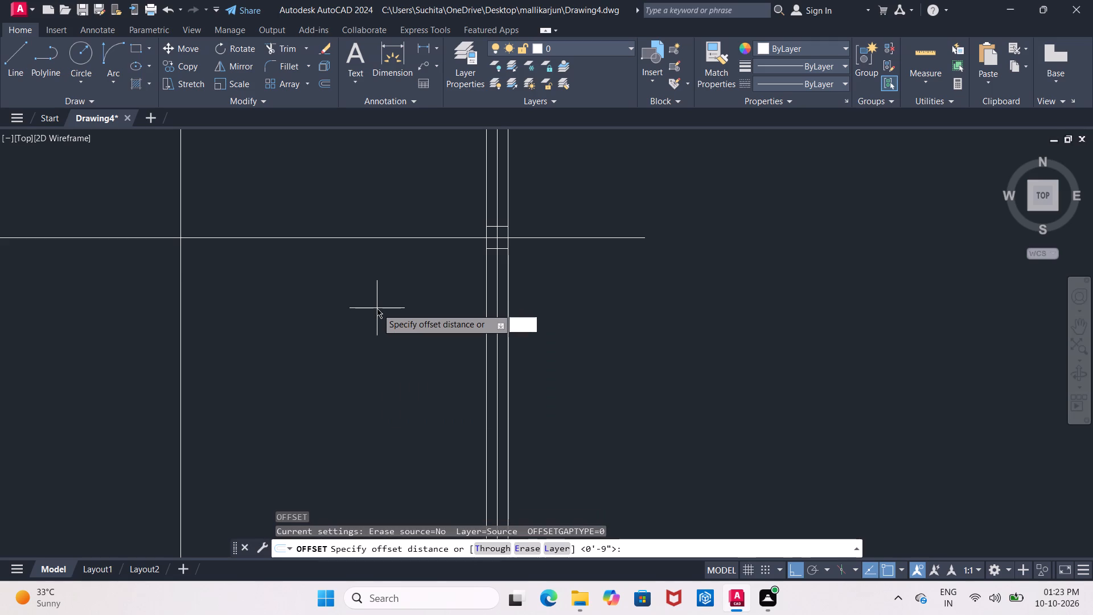
{"action": "type", "text": ".5\""}
{"action": "key", "text": "Return"}
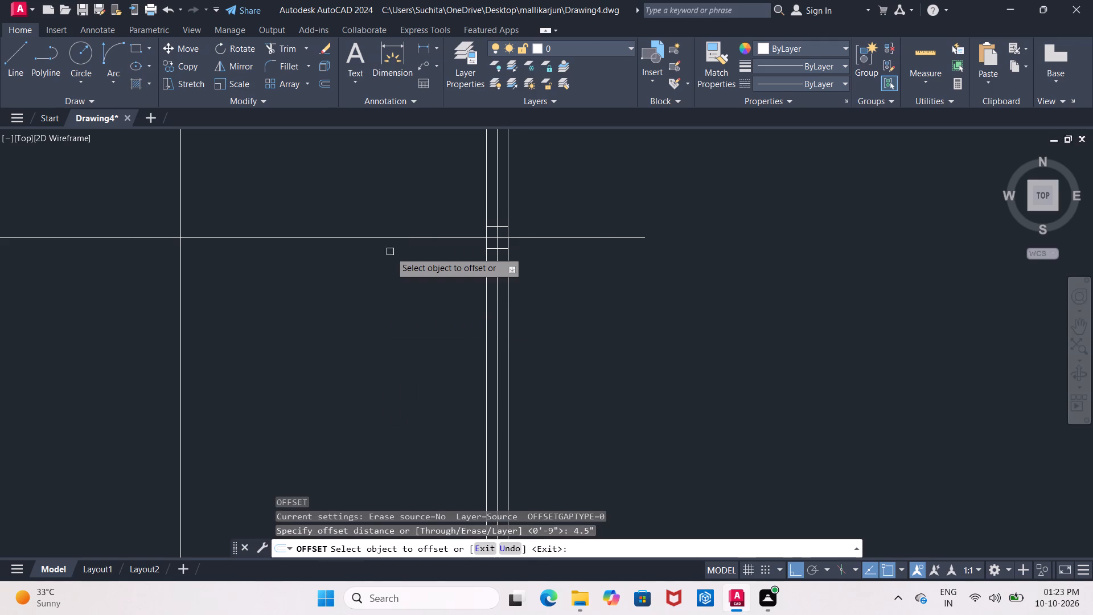
{"action": "left_click", "coordinate": [395, 238]}
{"action": "left_click", "coordinate": [395, 214]}
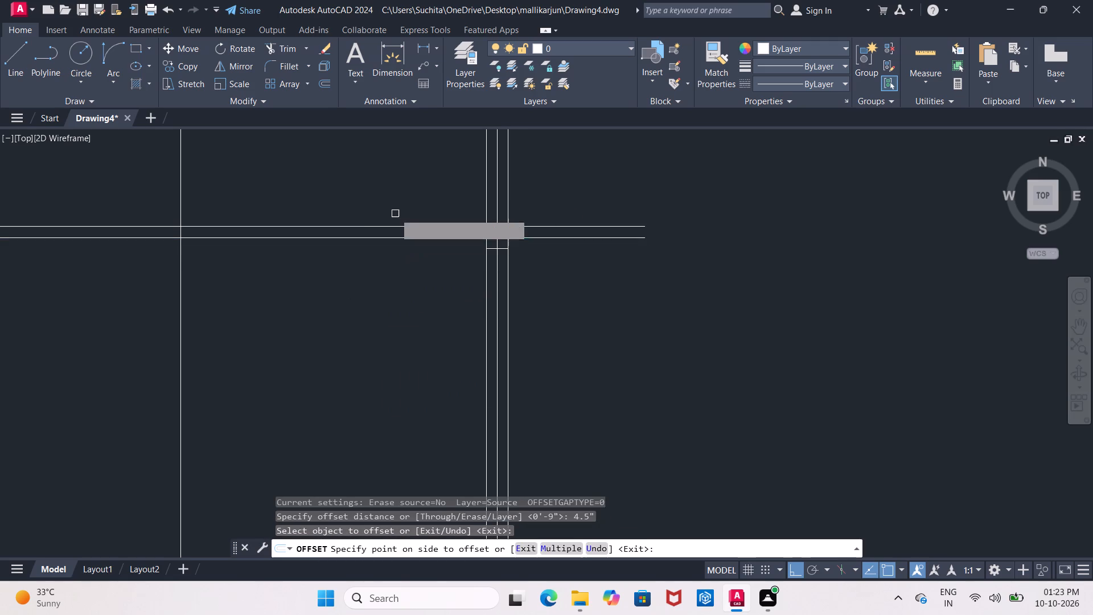
{"action": "left_click", "coordinate": [394, 241]}
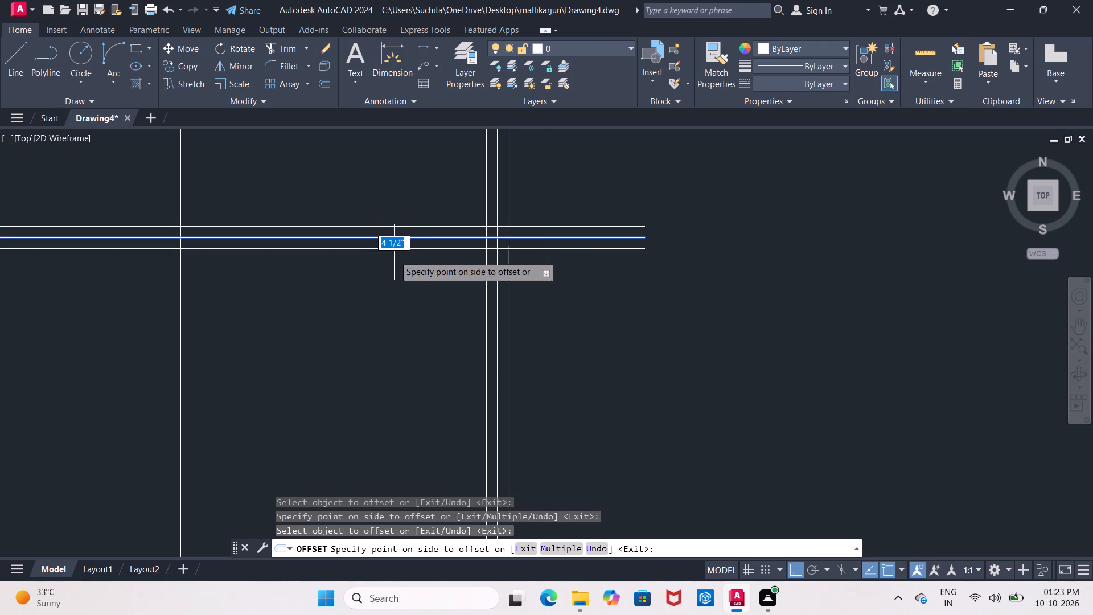
{"action": "left_click", "coordinate": [394, 269]}
Offset the middle interior horizontal centre line 4.5" to both sides, using the same distance.
{"action": "scroll", "coordinate": [389, 198], "scroll_direction": "down", "scroll_amount": 3}
{"action": "middle_click_drag", "start_coordinate": [381, 168], "coordinate": [381, 171]}
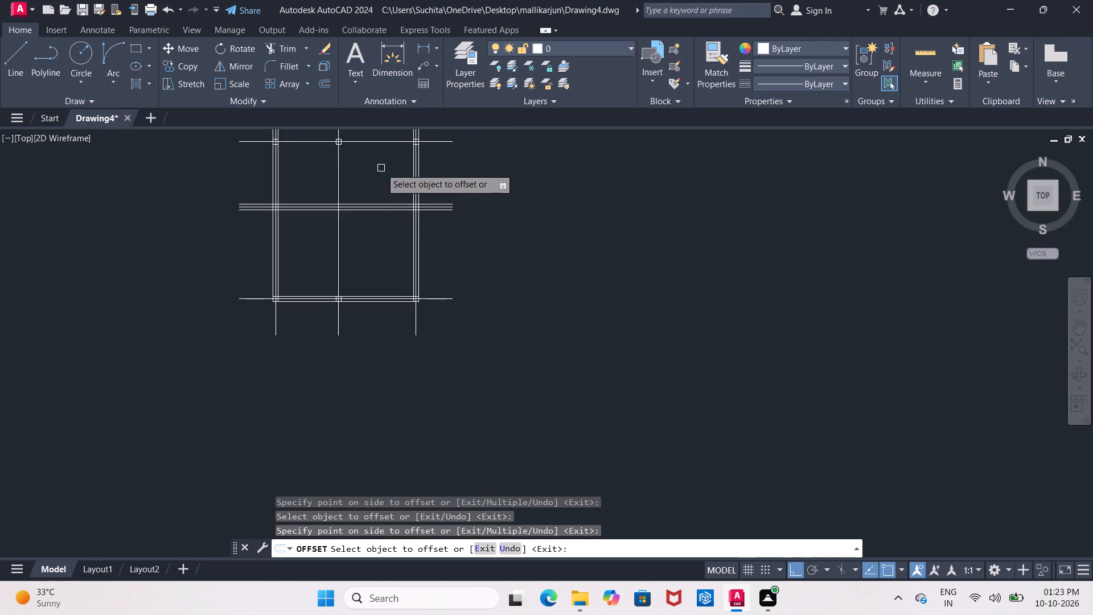
{"action": "middle_click_drag", "start_coordinate": [381, 171], "coordinate": [384, 243]}
{"action": "scroll", "coordinate": [373, 204], "scroll_direction": "up", "scroll_amount": 2}
{"action": "left_click", "coordinate": [375, 237]}
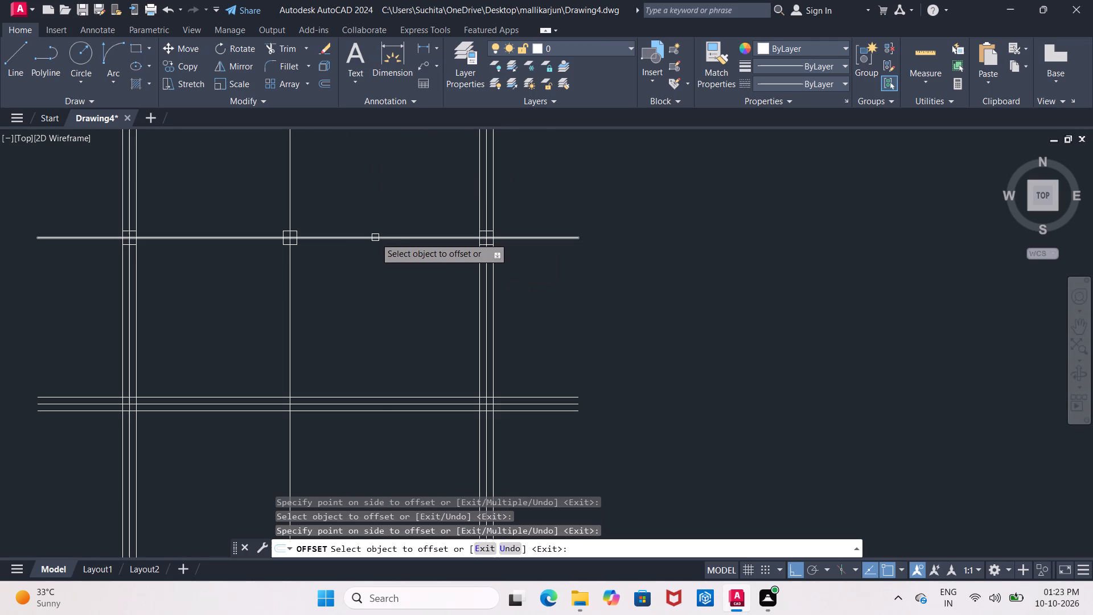
{"action": "left_click", "coordinate": [372, 205]}
{"action": "left_click", "coordinate": [373, 238]}
{"action": "left_click", "coordinate": [383, 272]}
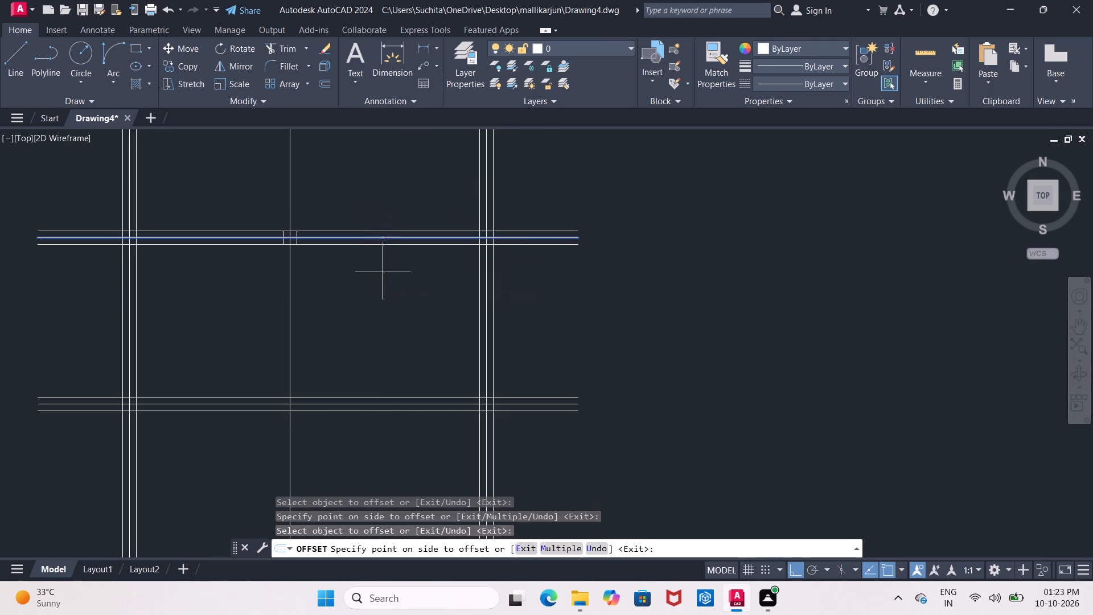
Offset the uppermost interior horizontal centre line 4.5" upward to form the beam's upper edge.
{"action": "middle_click_drag", "start_coordinate": [360, 174], "coordinate": [377, 333]}
{"action": "scroll", "coordinate": [377, 333], "scroll_direction": "down", "scroll_amount": 2}
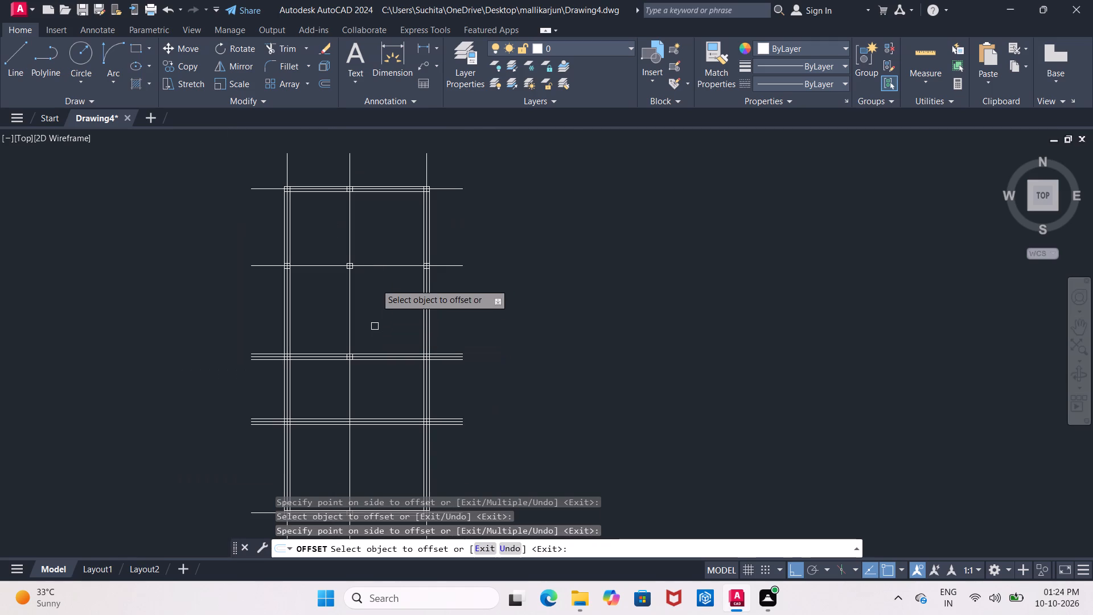
{"action": "scroll", "coordinate": [377, 266], "scroll_direction": "up", "scroll_amount": 3}
{"action": "left_click", "coordinate": [377, 261]}
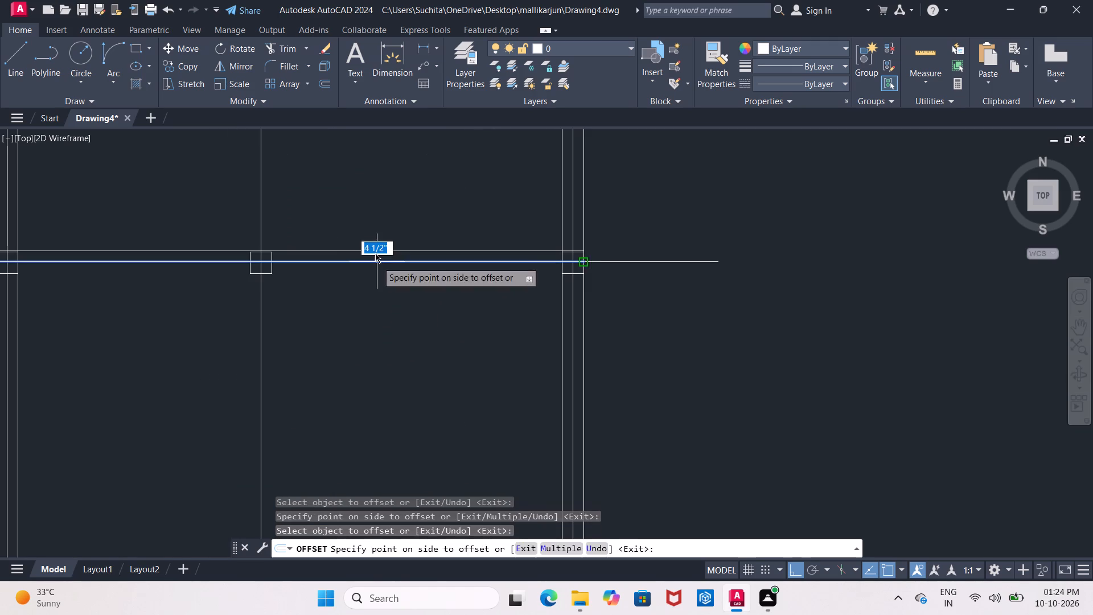
{"action": "left_click", "coordinate": [375, 252]}
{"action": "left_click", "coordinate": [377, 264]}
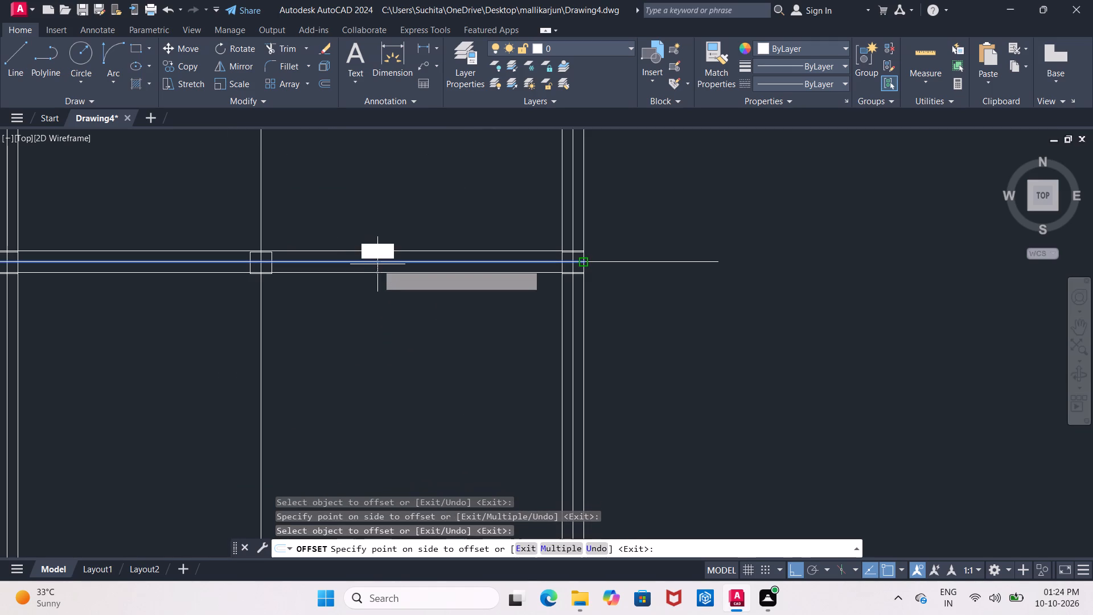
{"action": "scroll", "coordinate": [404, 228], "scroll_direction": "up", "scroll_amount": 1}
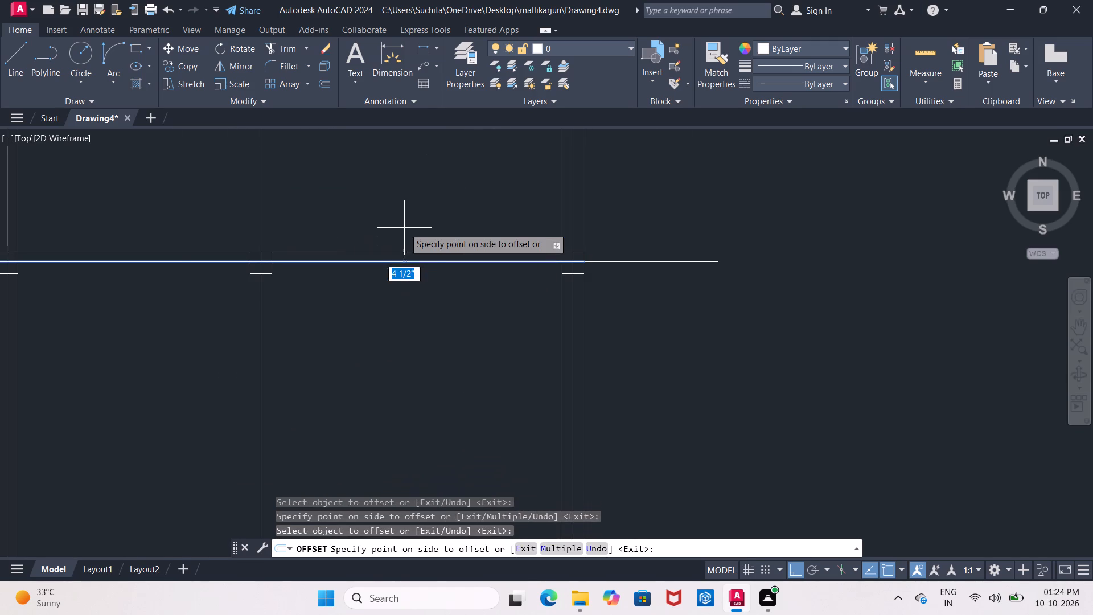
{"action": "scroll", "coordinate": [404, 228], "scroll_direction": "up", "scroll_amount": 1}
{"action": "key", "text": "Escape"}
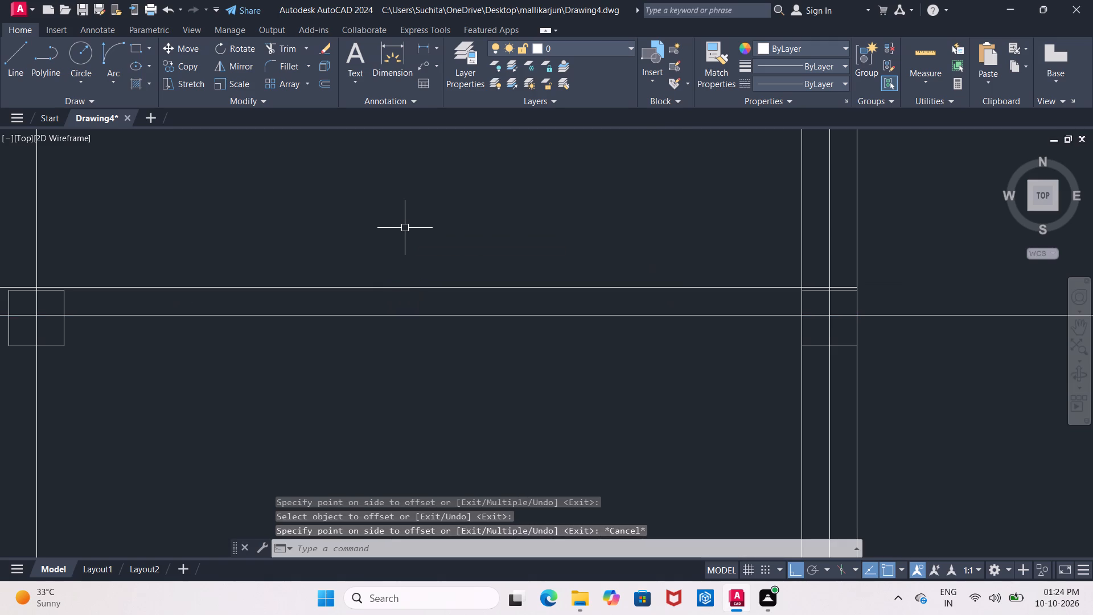
Move the uppermost interior beam's upper edge line from its right endpoint onto the right column's upper outer corner.
{"action": "scroll", "coordinate": [405, 228], "scroll_direction": "down", "scroll_amount": 1}
{"action": "scroll", "coordinate": [405, 228], "scroll_direction": "up", "scroll_amount": 1}
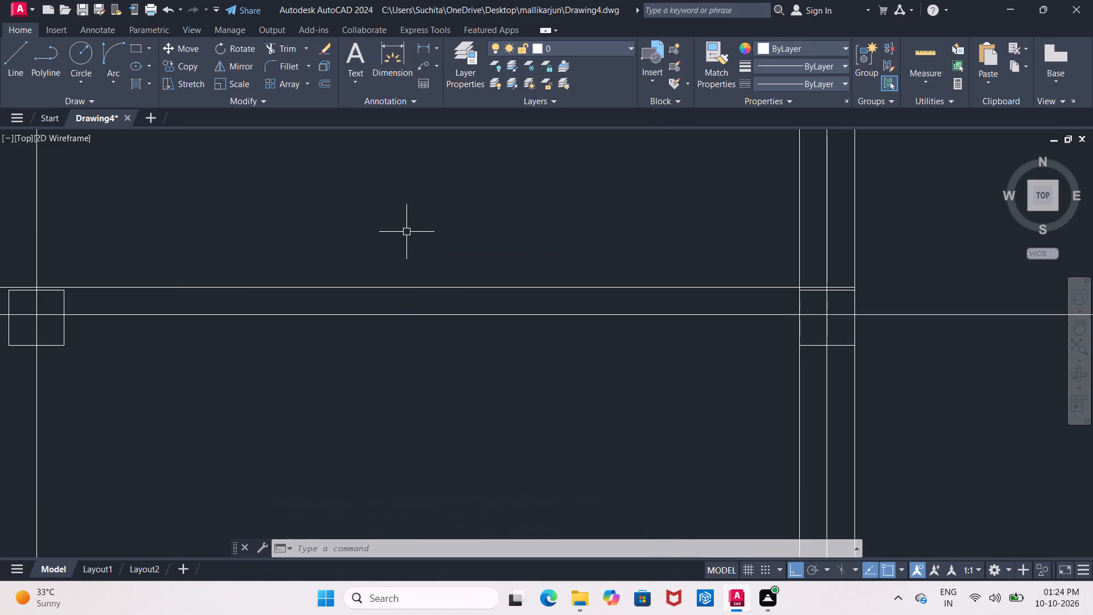
{"action": "scroll", "coordinate": [406, 232], "scroll_direction": "down", "scroll_amount": 1}
{"action": "middle_click_drag", "start_coordinate": [406, 232], "coordinate": [403, 202]}
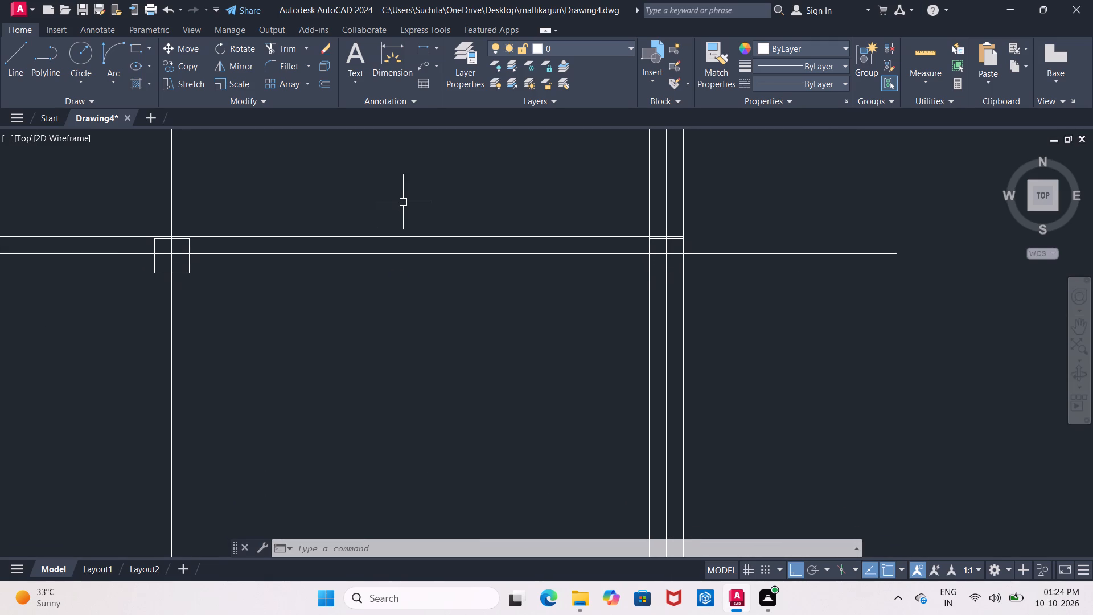
{"action": "key", "text": "Escape"}
{"action": "scroll", "coordinate": [409, 213], "scroll_direction": "up", "scroll_amount": 1}
{"action": "middle_click_drag", "start_coordinate": [409, 213], "coordinate": [407, 209]}
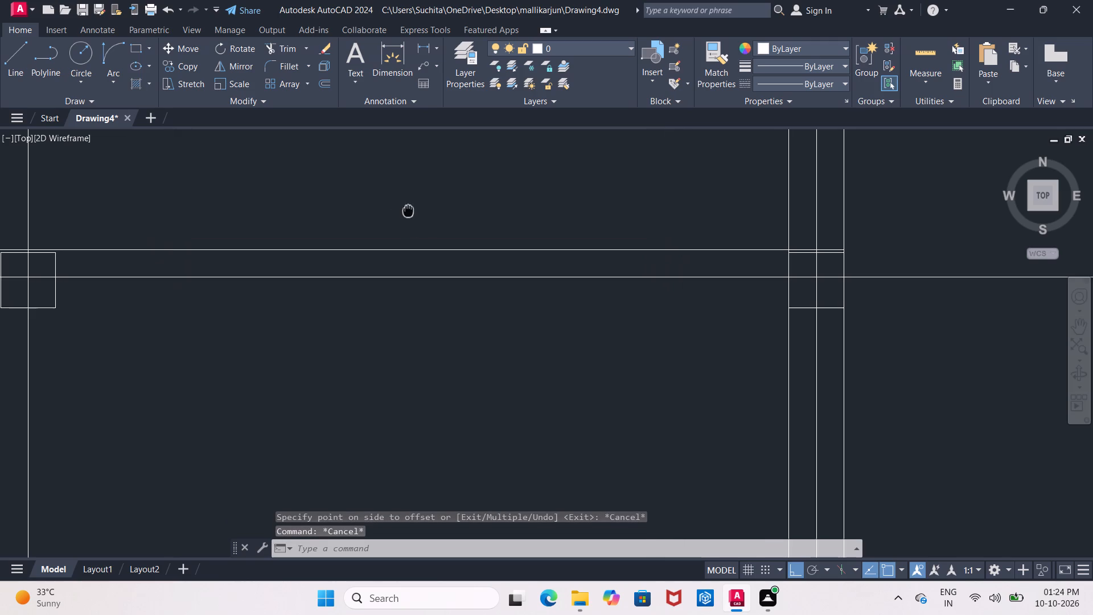
{"action": "middle_click_drag", "start_coordinate": [407, 209], "coordinate": [391, 195]}
{"action": "middle_click_drag", "start_coordinate": [744, 215], "coordinate": [551, 196]}
{"action": "left_click", "coordinate": [555, 214]}
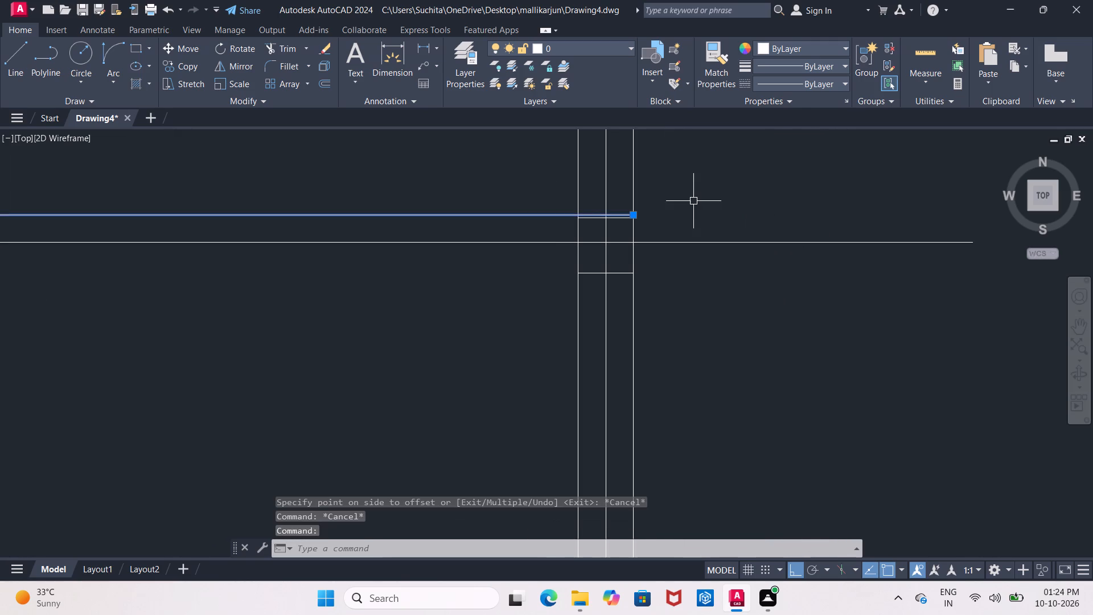
{"action": "scroll", "coordinate": [693, 201], "scroll_direction": "up", "scroll_amount": 1}
{"action": "middle_click_drag", "start_coordinate": [694, 200], "coordinate": [681, 181]}
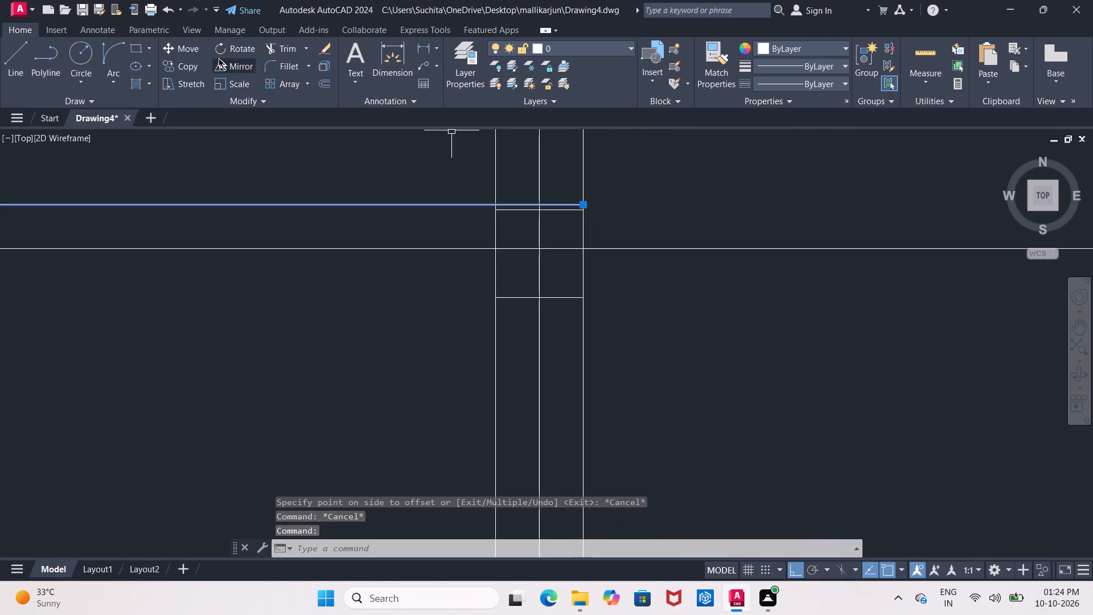
{"action": "left_click", "coordinate": [188, 52]}
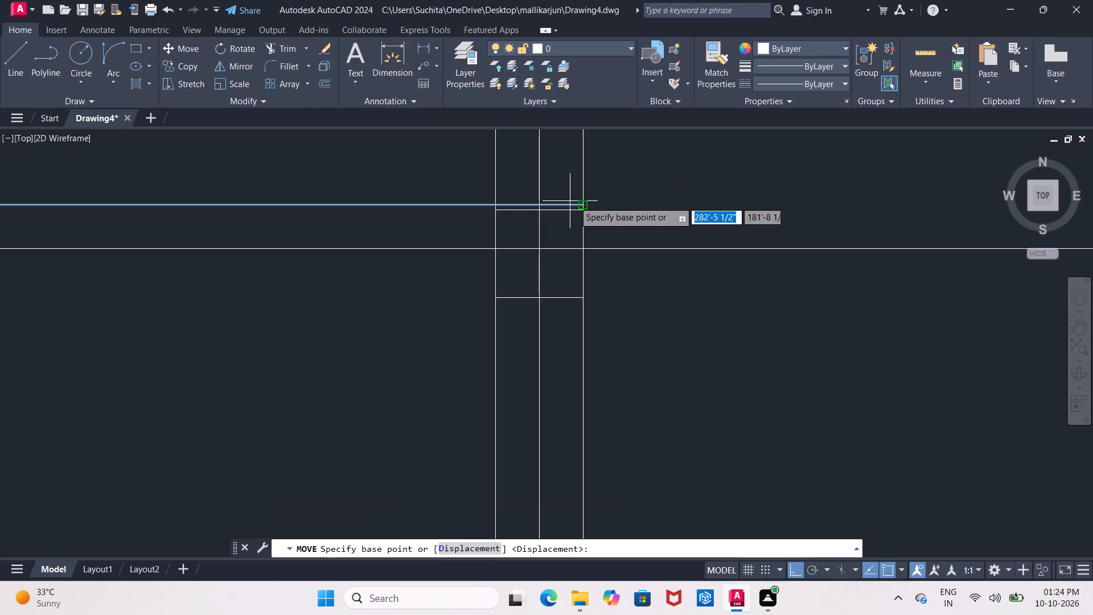
{"action": "left_click", "coordinate": [581, 203]}
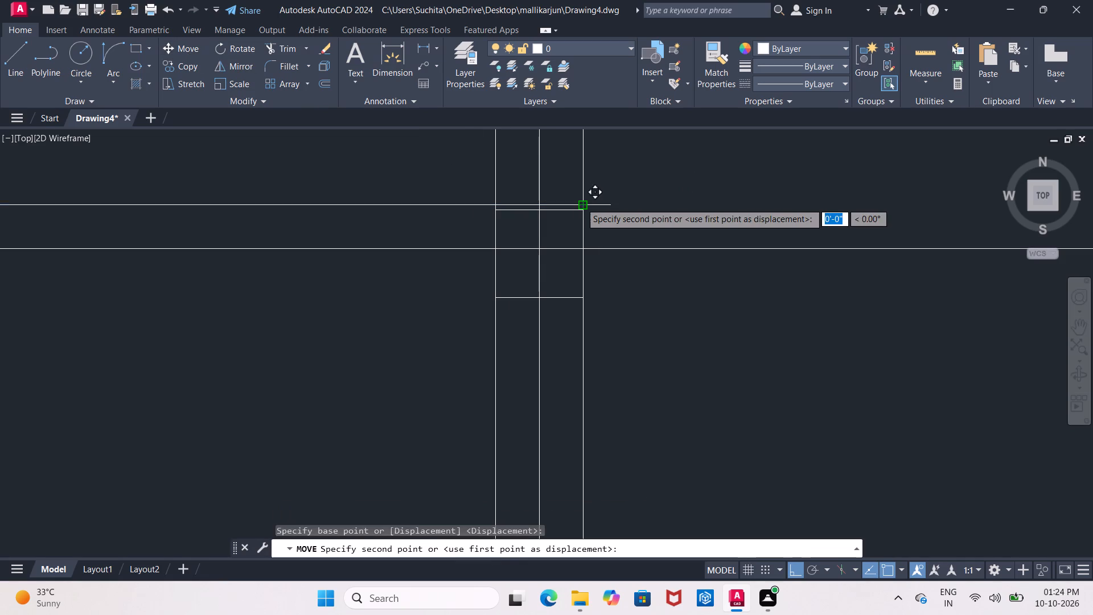
{"action": "left_click", "coordinate": [581, 208]}
{"action": "scroll", "coordinate": [581, 208], "scroll_direction": "down", "scroll_amount": 3}
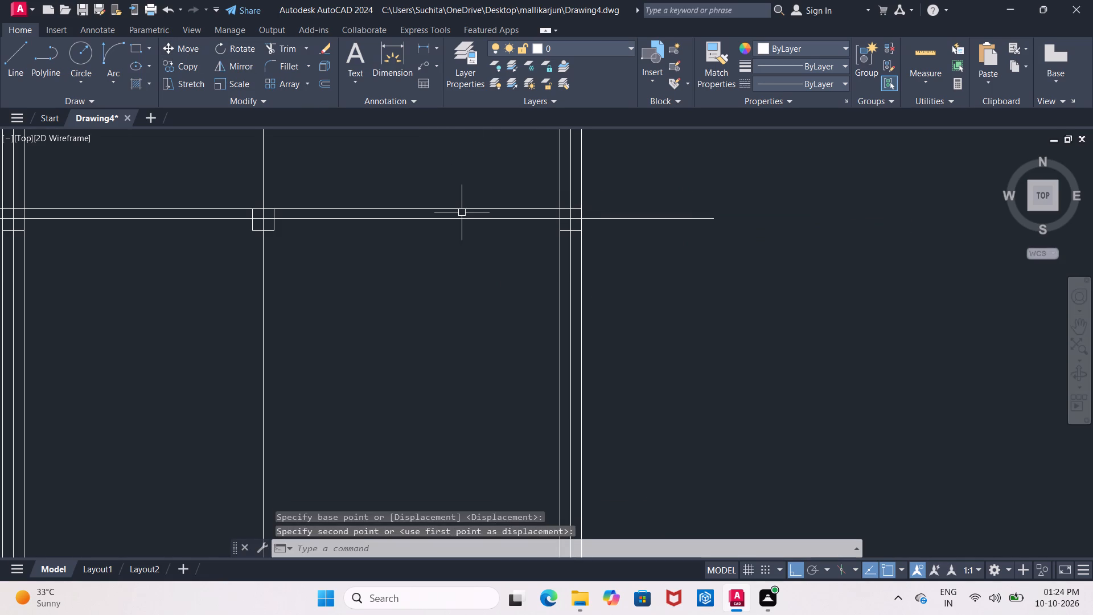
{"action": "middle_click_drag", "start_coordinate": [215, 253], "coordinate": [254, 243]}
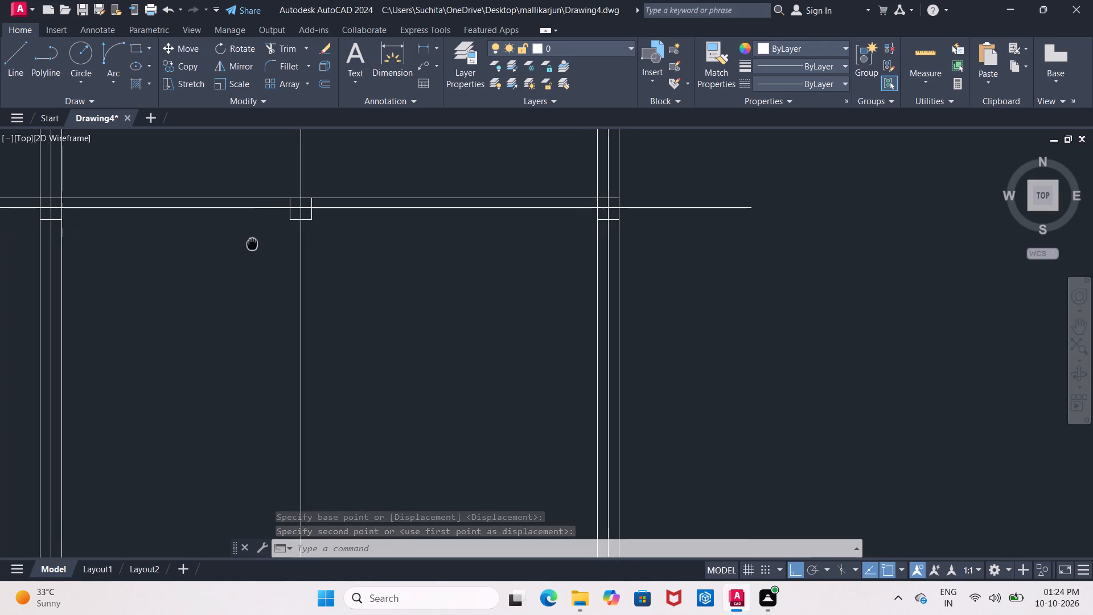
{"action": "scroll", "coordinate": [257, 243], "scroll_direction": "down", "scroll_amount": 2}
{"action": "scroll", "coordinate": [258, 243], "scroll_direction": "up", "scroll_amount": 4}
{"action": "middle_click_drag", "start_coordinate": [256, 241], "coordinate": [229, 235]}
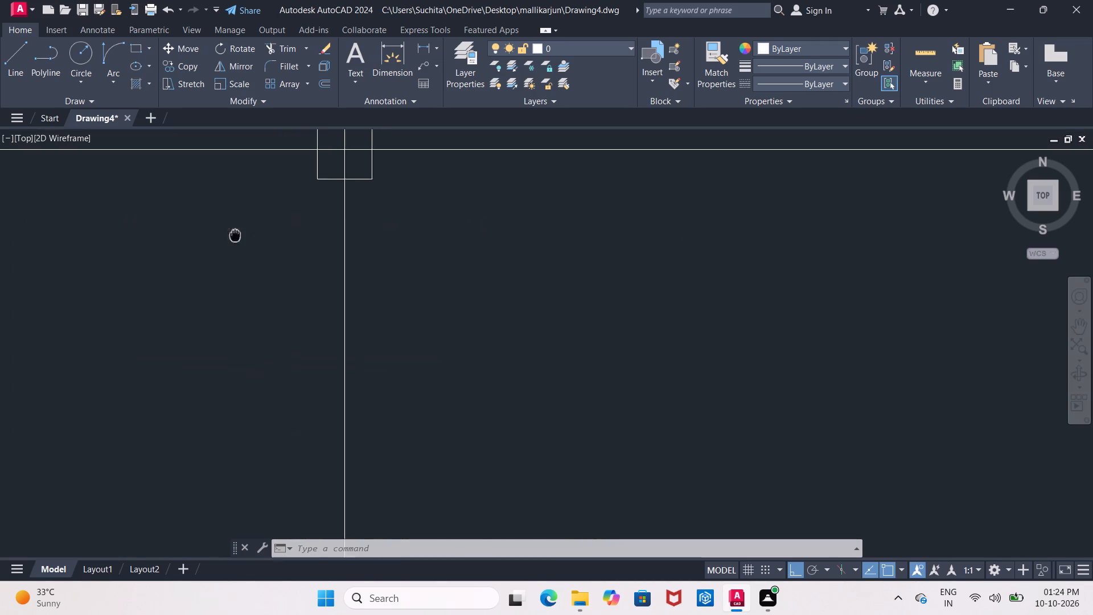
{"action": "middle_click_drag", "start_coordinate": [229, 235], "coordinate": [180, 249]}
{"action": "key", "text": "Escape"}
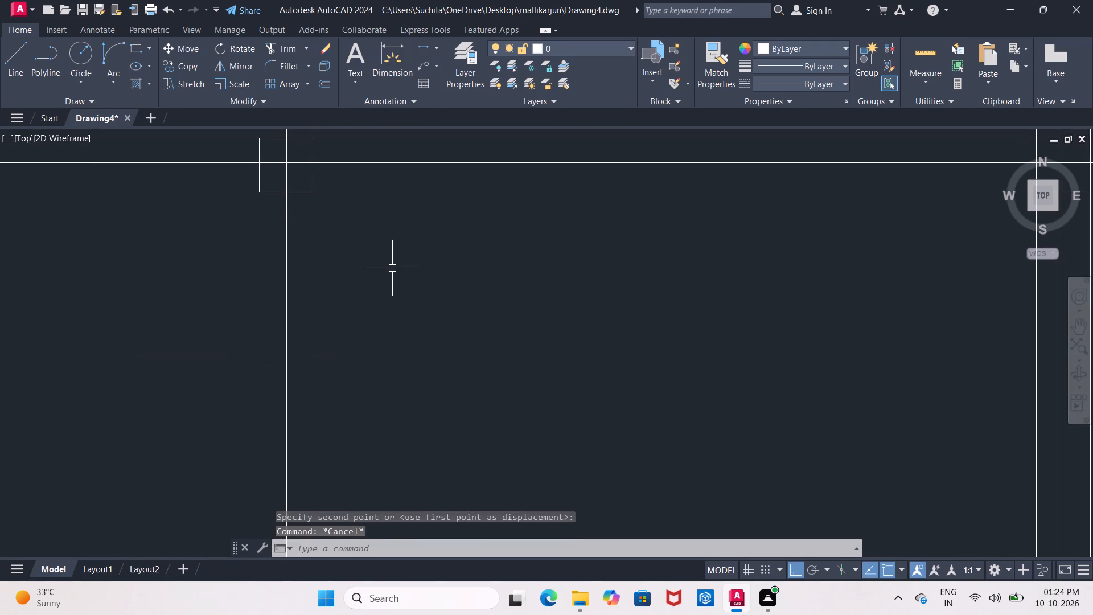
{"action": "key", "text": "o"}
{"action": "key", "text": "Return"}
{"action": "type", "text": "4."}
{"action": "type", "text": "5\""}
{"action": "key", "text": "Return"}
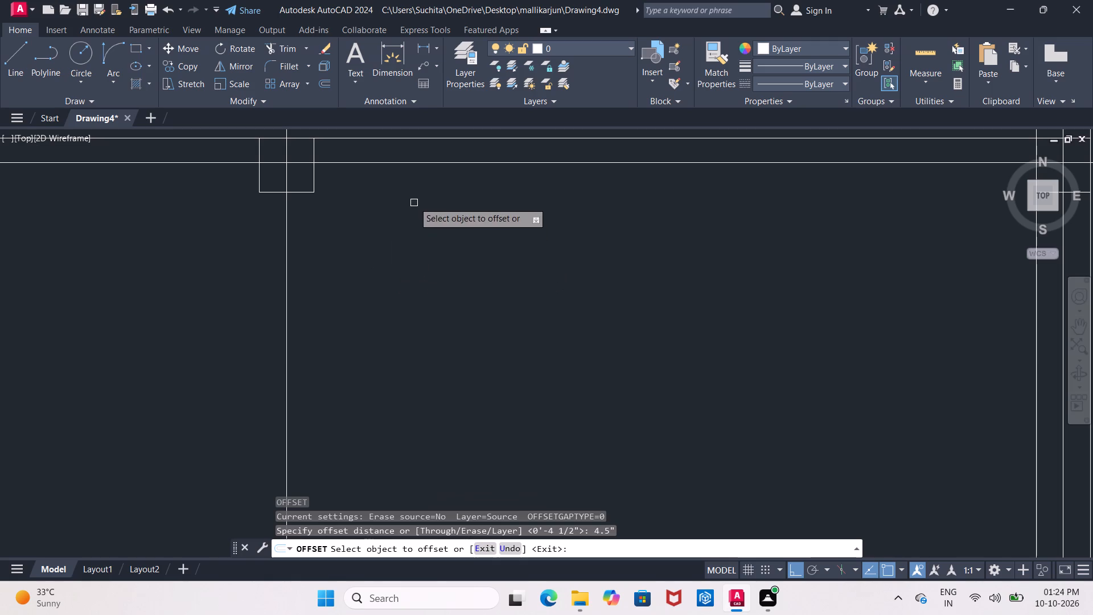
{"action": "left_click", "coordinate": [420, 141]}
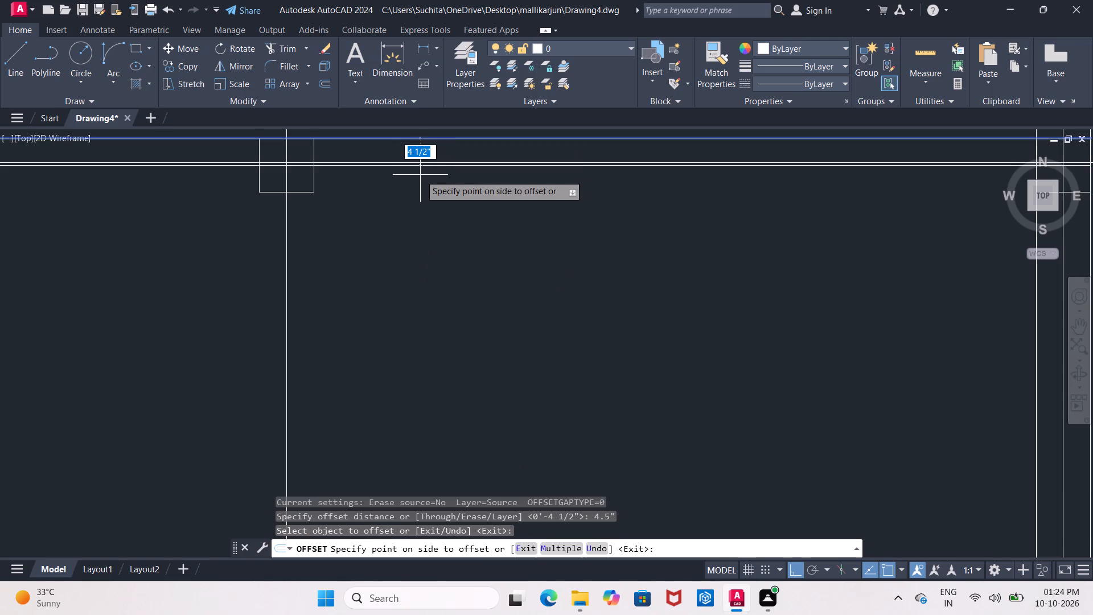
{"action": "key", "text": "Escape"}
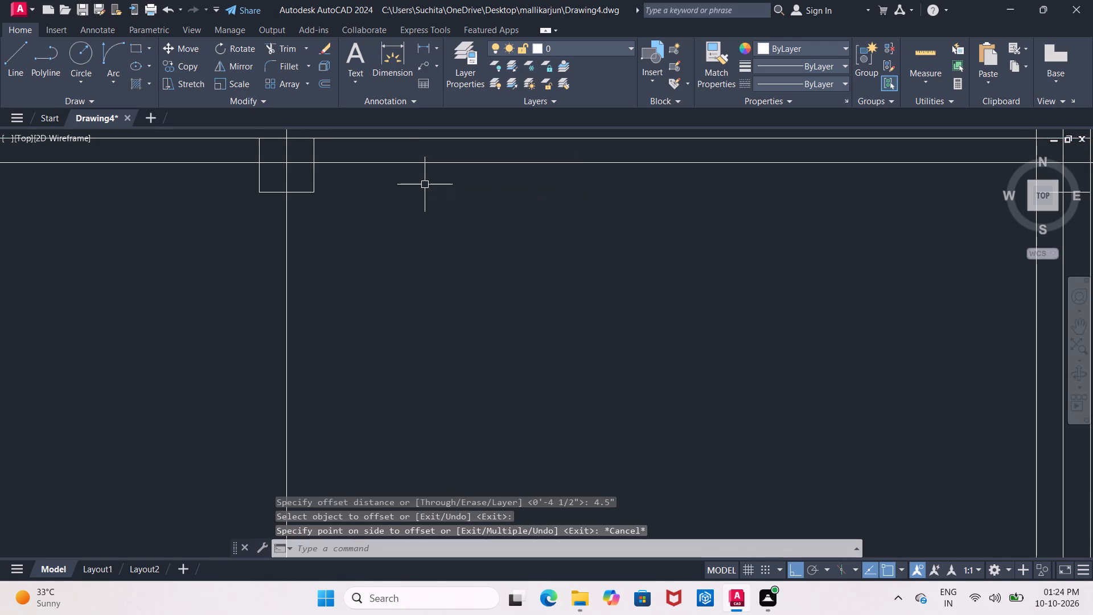
Offset the uppermost interior horizontal centre line 4.5" downward to form the beam's lower edge.
{"action": "key", "text": "o"}
{"action": "key", "text": "Return"}
{"action": "type", "text": "4.5"}
{"action": "key", "text": "shift+quotedbl"}
{"action": "key", "text": "Return"}
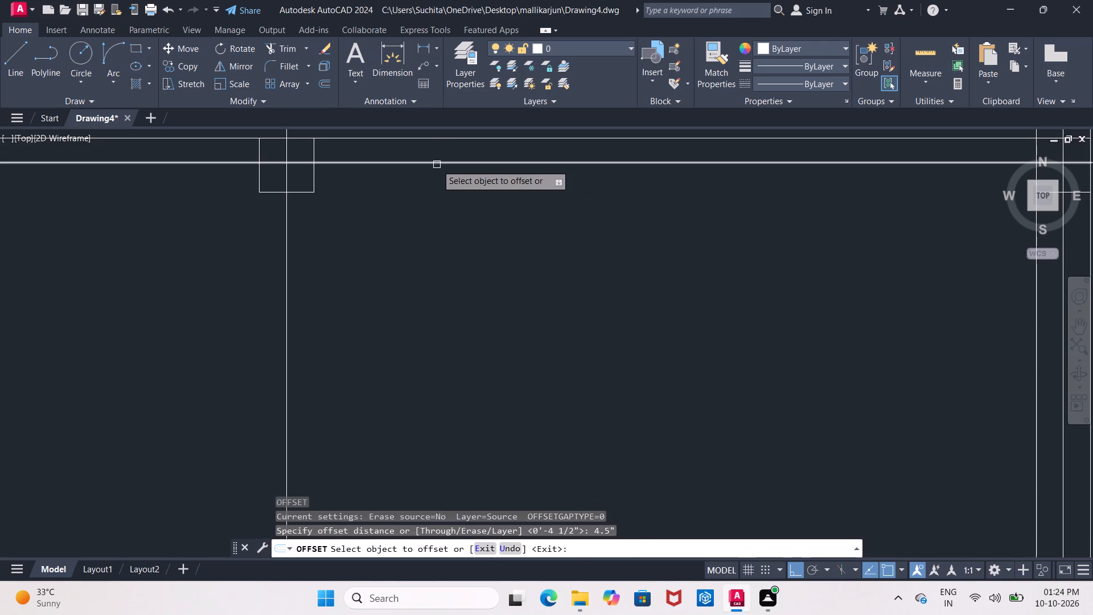
{"action": "left_click", "coordinate": [437, 165]}
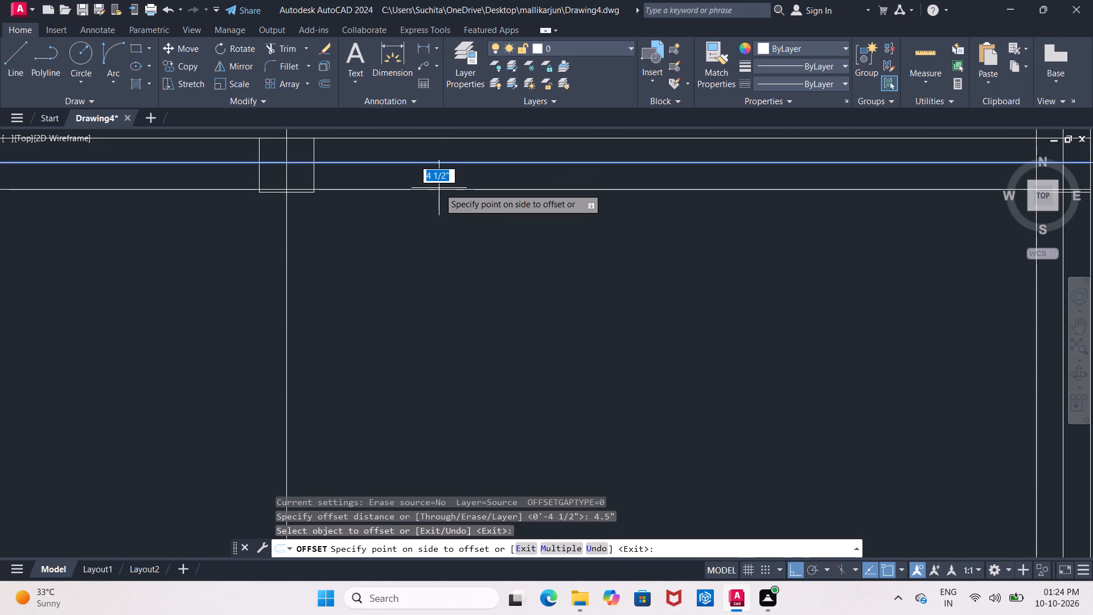
{"action": "left_click", "coordinate": [439, 188]}
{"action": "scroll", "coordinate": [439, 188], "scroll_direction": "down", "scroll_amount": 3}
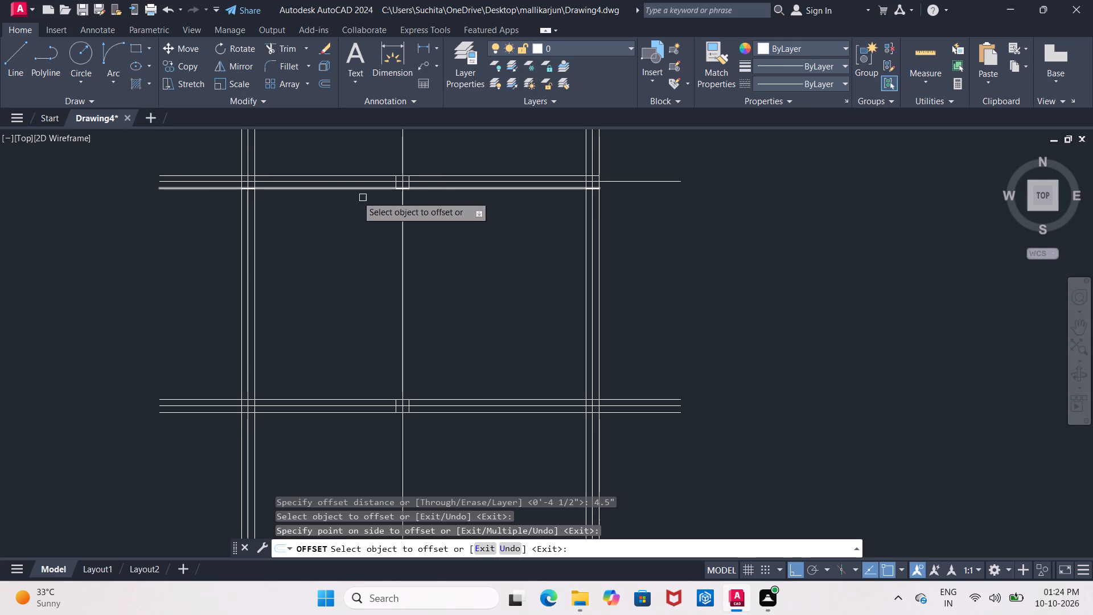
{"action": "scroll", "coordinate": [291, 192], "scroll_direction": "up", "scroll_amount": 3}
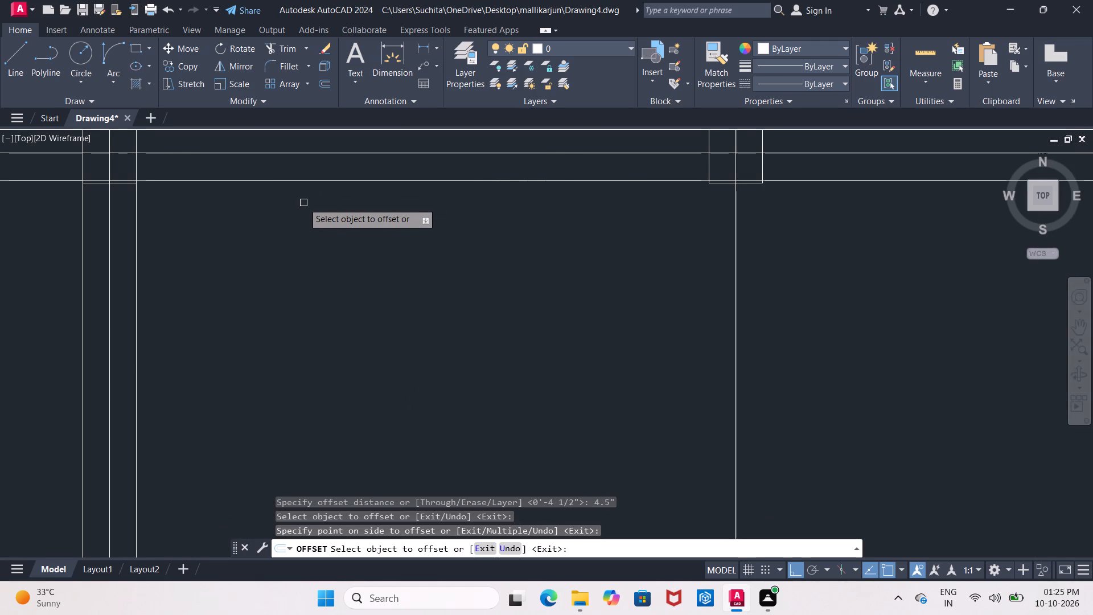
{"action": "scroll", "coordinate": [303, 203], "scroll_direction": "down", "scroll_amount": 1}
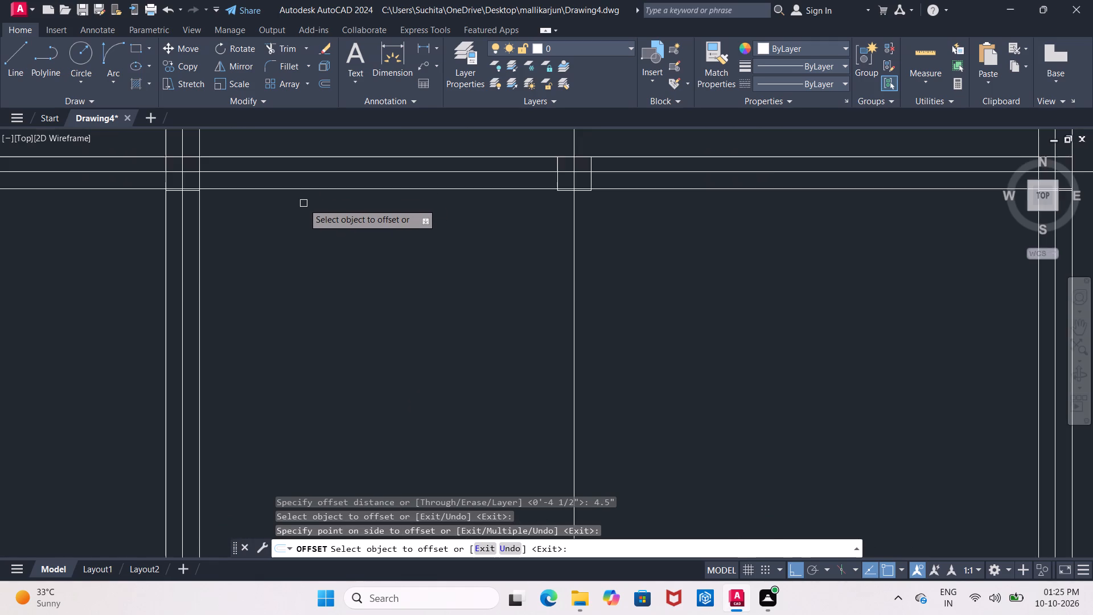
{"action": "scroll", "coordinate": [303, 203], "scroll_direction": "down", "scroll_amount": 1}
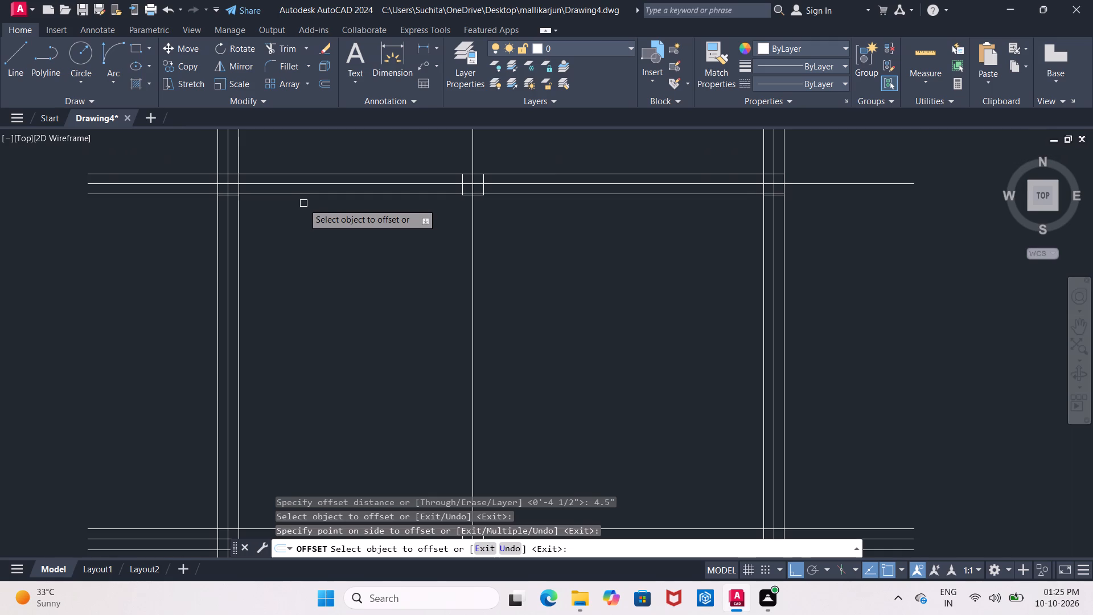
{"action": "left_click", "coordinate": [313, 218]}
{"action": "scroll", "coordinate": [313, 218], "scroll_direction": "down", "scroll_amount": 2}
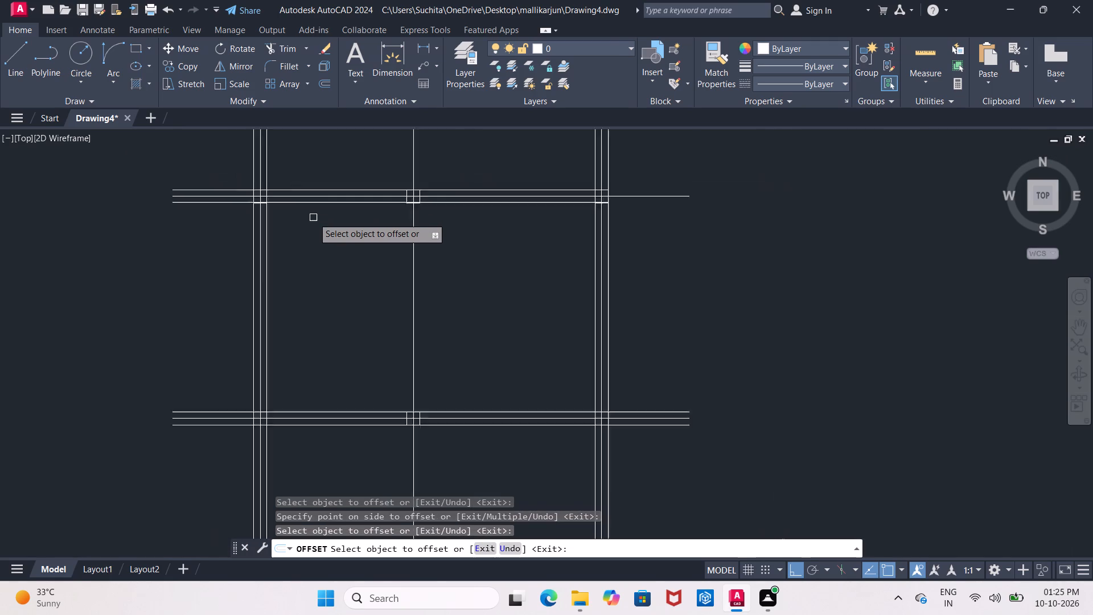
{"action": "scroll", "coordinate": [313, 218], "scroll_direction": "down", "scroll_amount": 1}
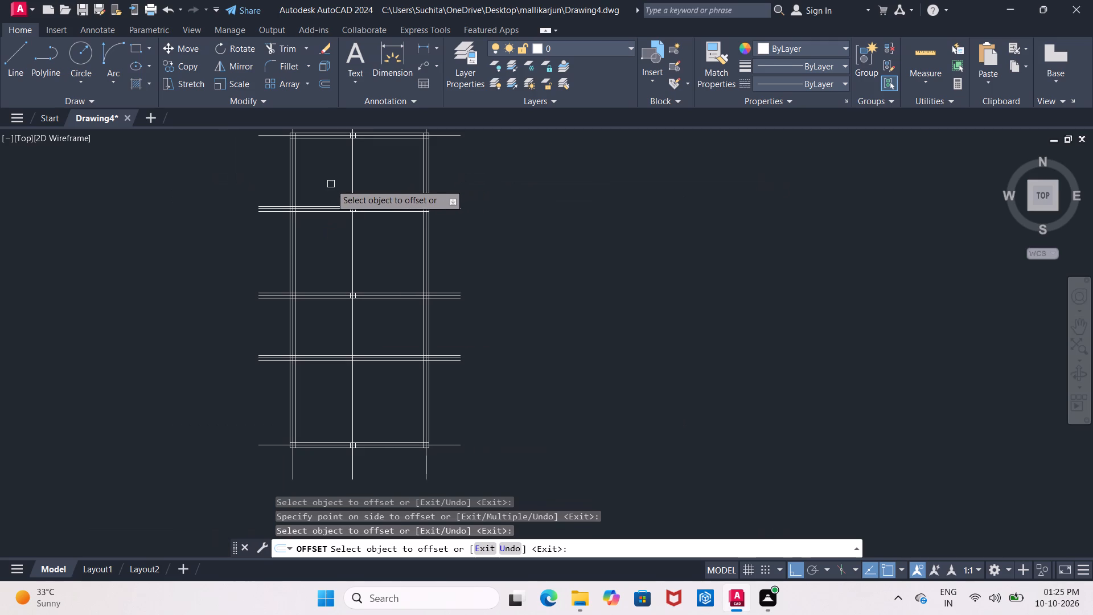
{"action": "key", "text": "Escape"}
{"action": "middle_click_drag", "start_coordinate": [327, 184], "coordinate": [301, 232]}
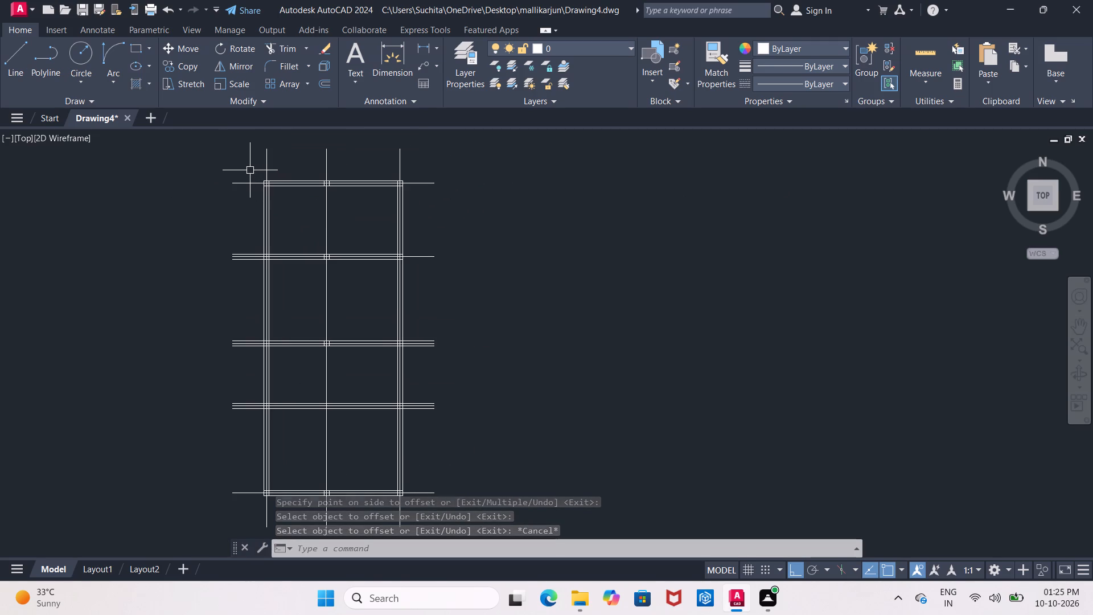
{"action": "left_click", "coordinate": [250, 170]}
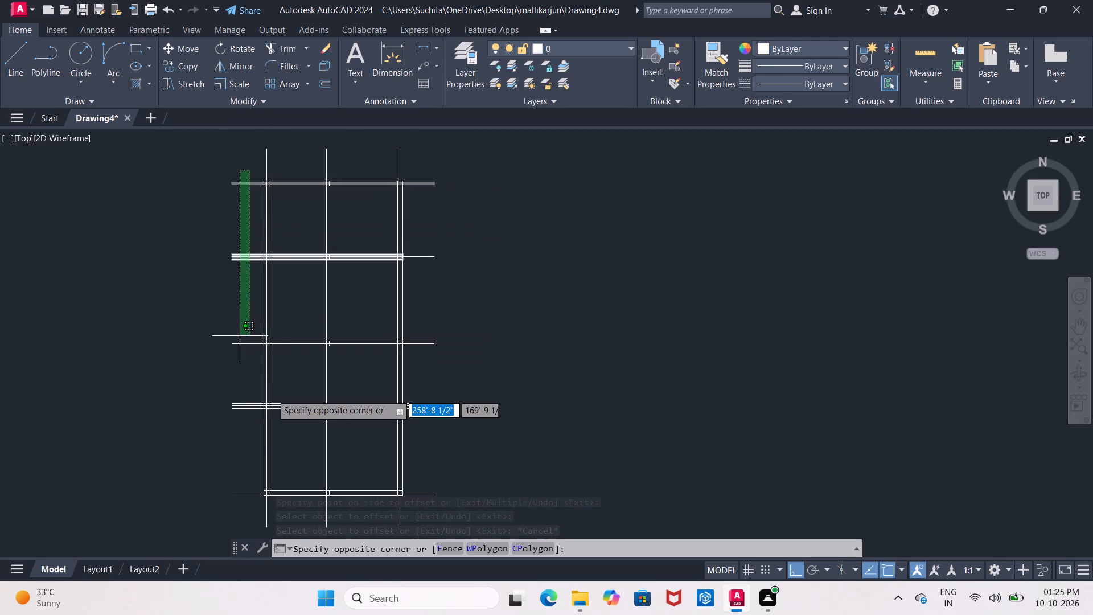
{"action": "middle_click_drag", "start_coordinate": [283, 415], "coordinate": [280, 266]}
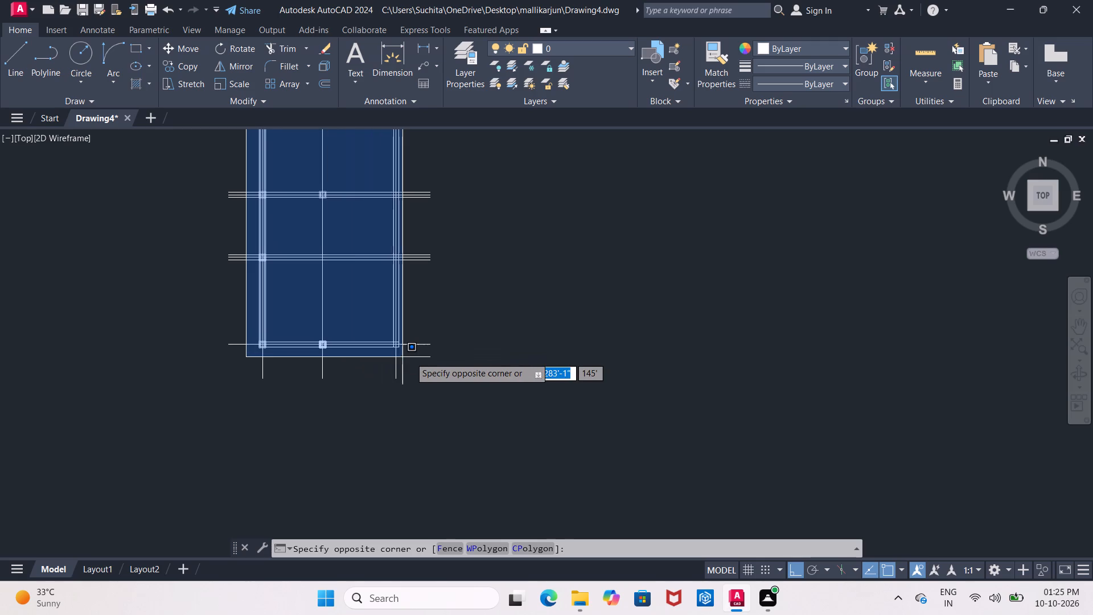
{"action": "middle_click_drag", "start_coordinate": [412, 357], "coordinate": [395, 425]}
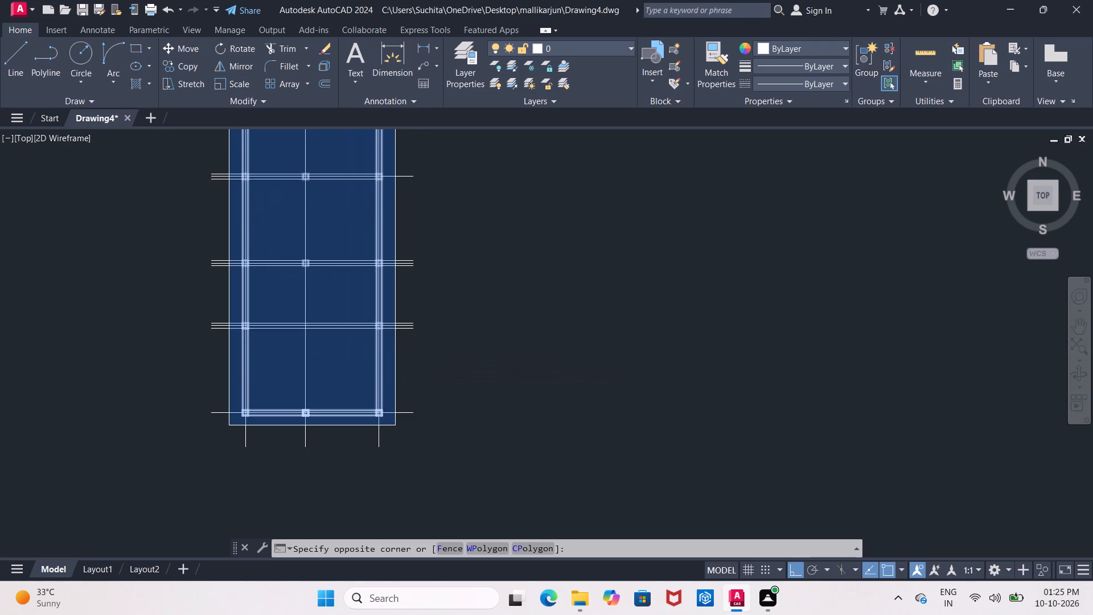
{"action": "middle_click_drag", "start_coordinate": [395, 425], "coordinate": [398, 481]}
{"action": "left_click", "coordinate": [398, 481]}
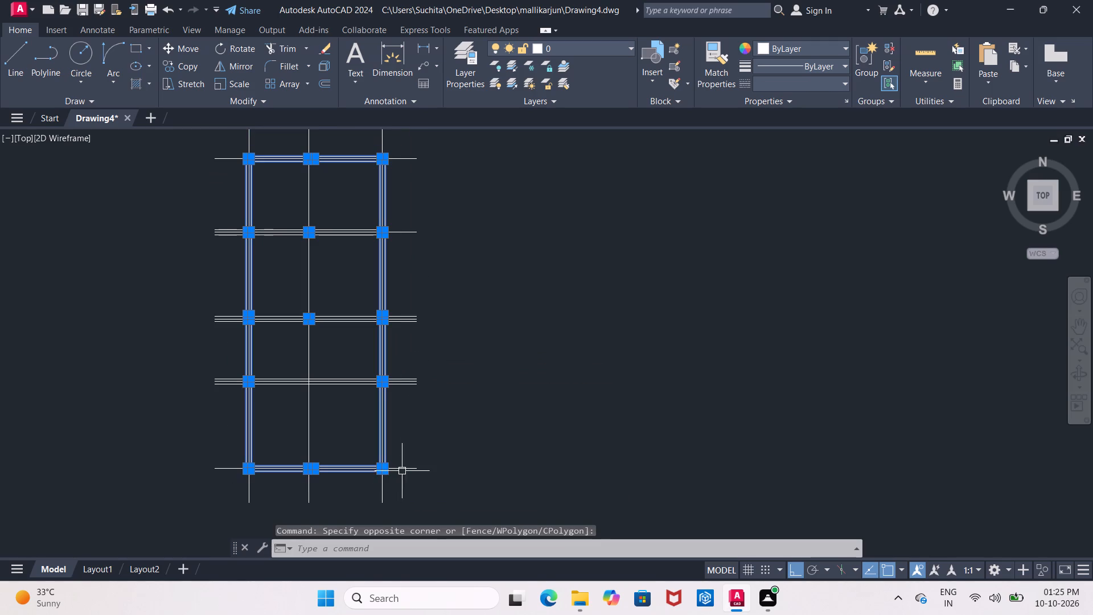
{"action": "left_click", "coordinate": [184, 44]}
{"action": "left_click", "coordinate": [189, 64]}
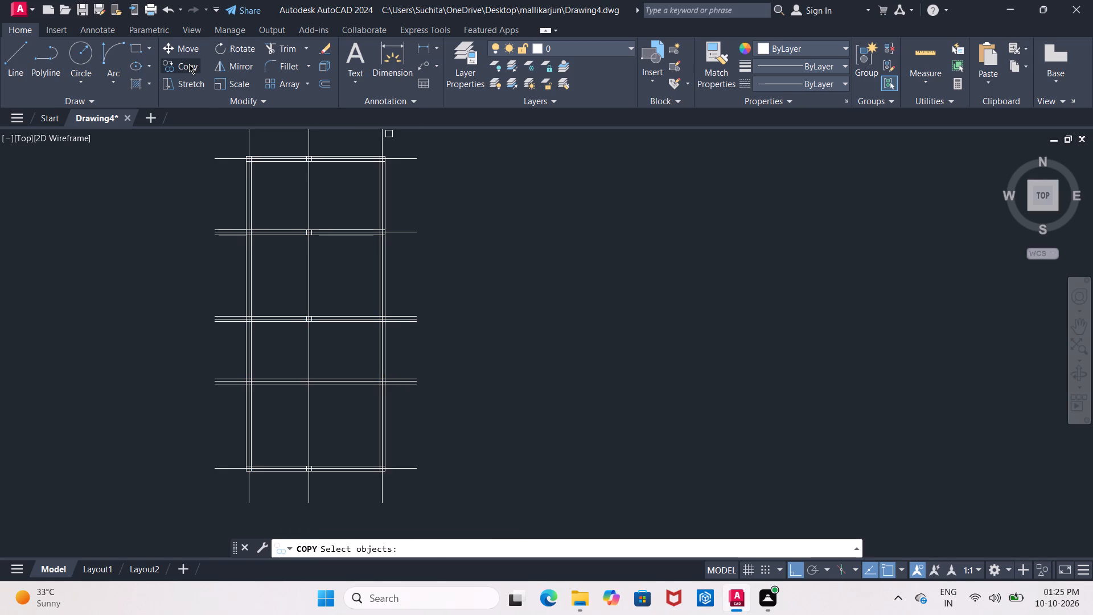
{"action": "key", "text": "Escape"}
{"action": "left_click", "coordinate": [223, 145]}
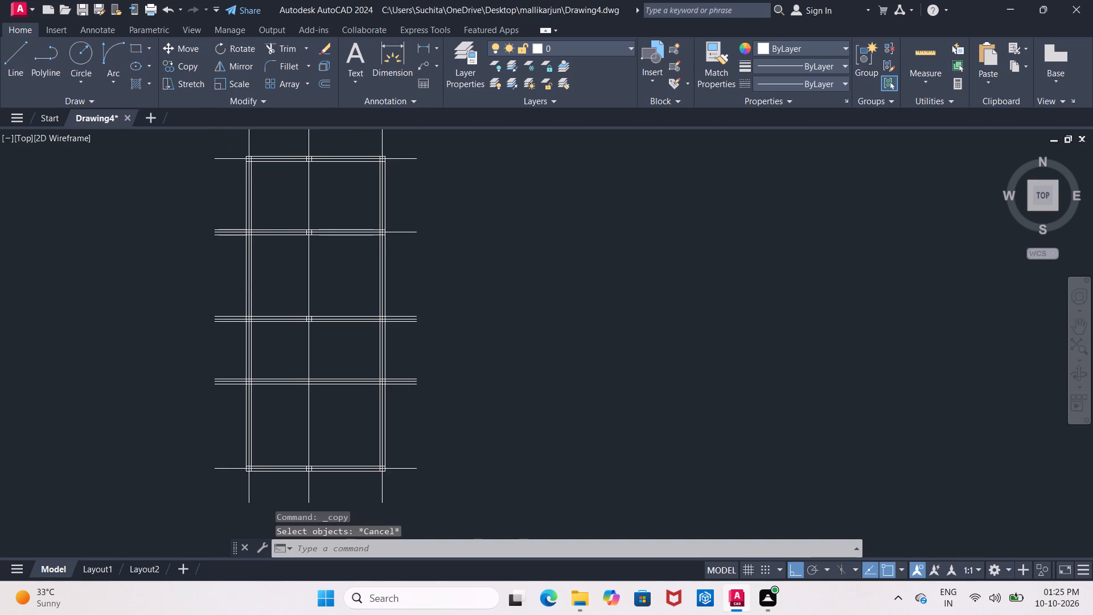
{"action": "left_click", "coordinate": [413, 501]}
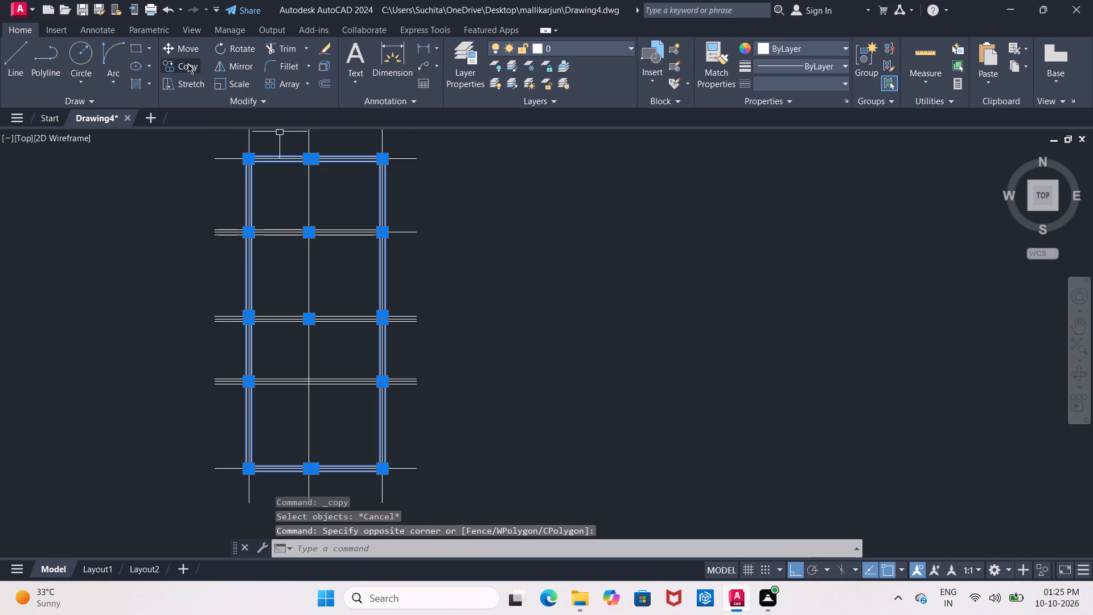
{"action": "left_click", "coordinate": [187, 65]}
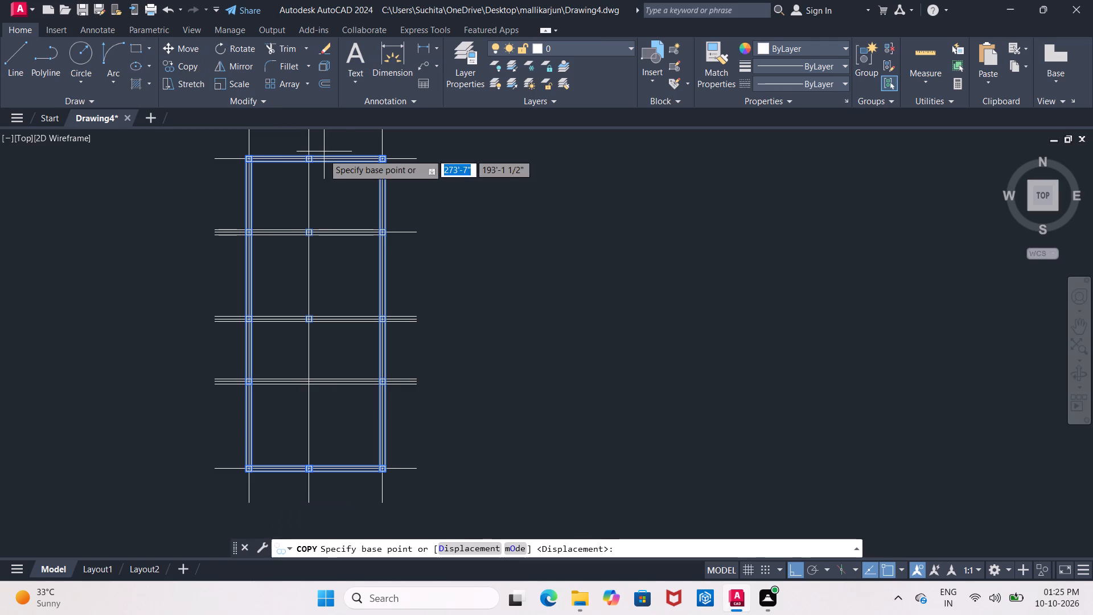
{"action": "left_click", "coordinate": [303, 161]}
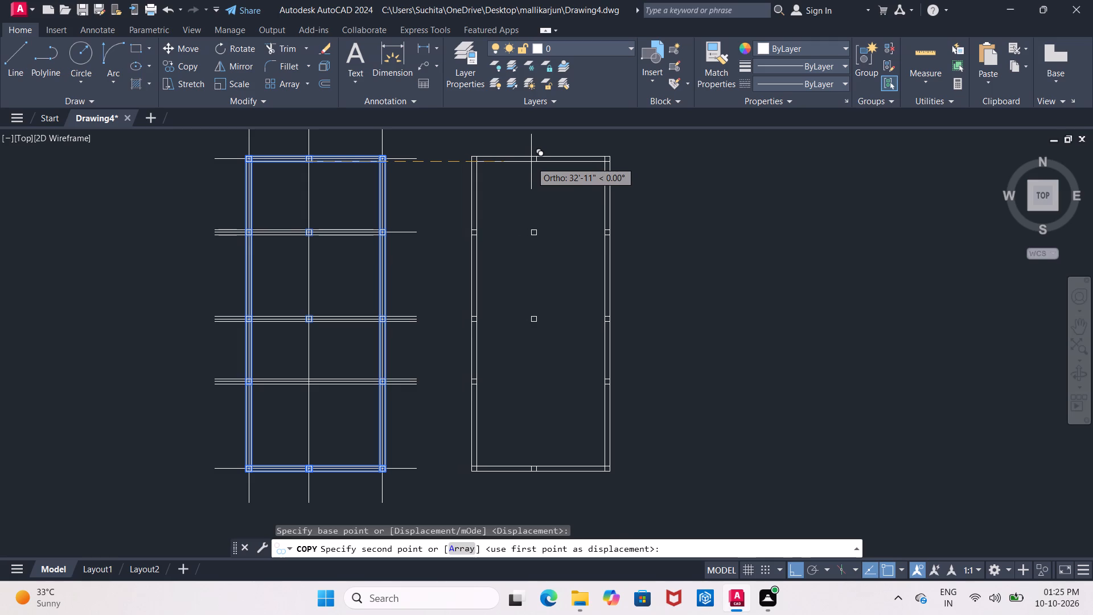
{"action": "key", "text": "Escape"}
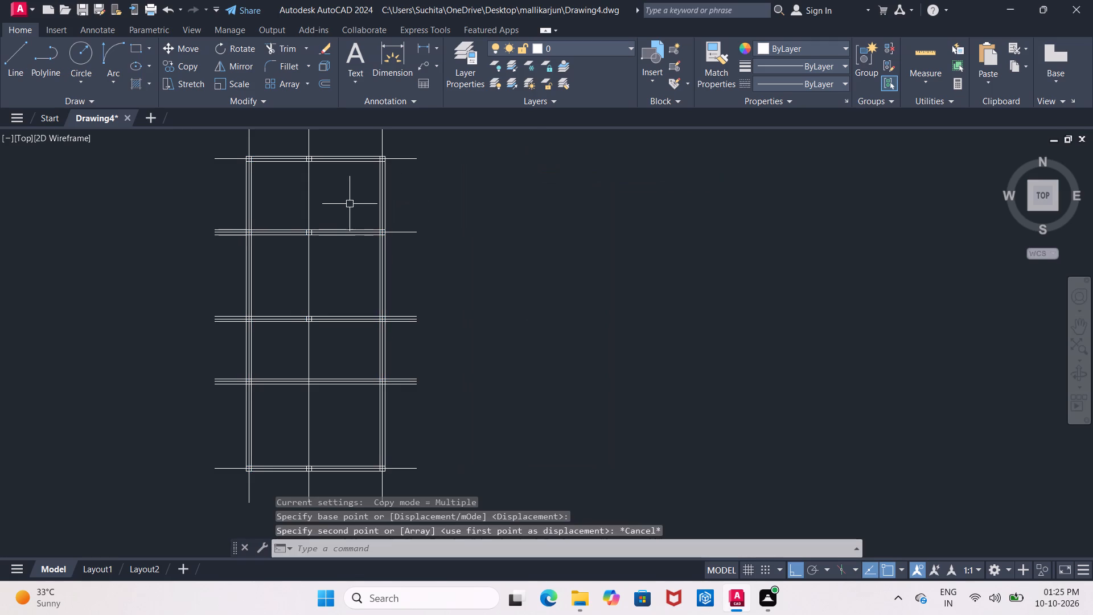
Copy the complete column, centre-line and beam layout horizontally, about 53'-7" to the right of the original, using the top middle column as base point.
{"action": "middle_click_drag", "start_coordinate": [350, 204], "coordinate": [362, 173]}
{"action": "scroll", "coordinate": [362, 173], "scroll_direction": "up", "scroll_amount": 1}
{"action": "middle_click_drag", "start_coordinate": [362, 173], "coordinate": [373, 200]}
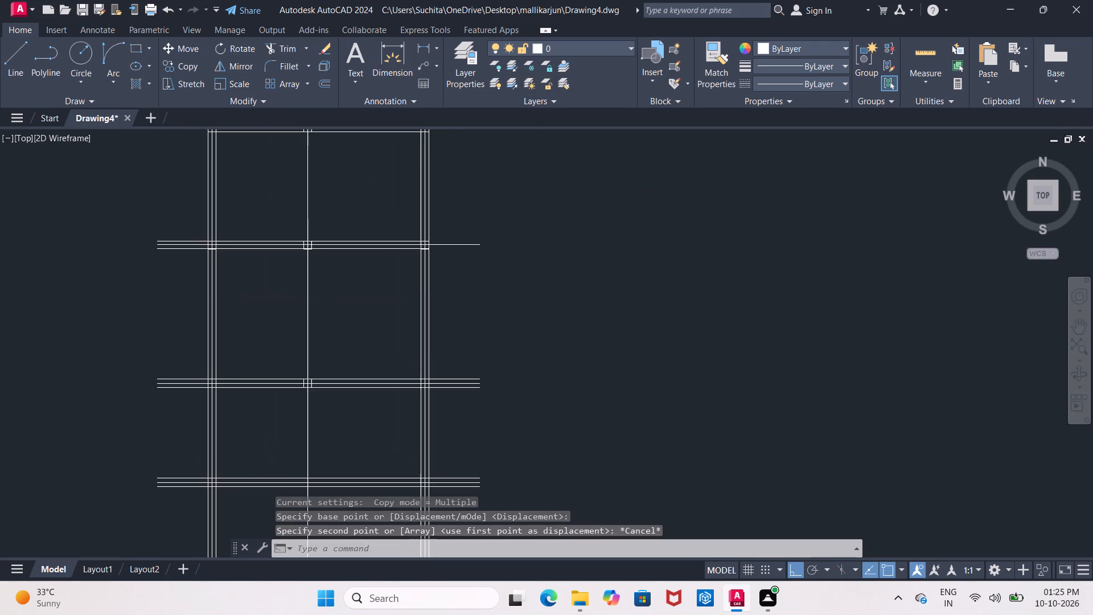
{"action": "scroll", "coordinate": [373, 200], "scroll_direction": "down", "scroll_amount": 1}
{"action": "scroll", "coordinate": [243, 147], "scroll_direction": "down", "scroll_amount": 1}
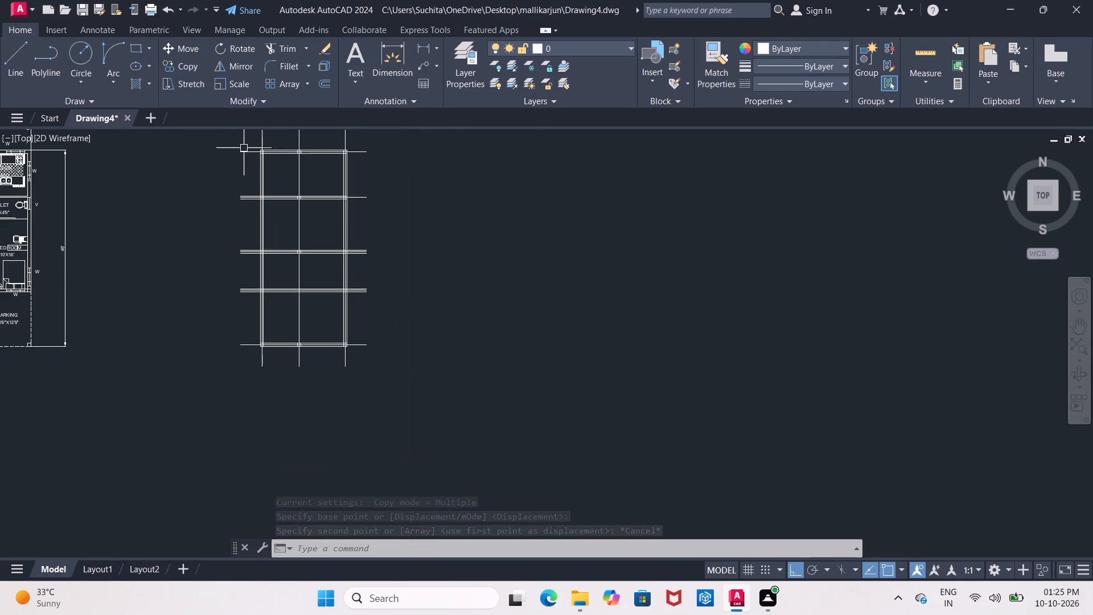
{"action": "scroll", "coordinate": [244, 149], "scroll_direction": "down", "scroll_amount": 1}
{"action": "middle_click_drag", "start_coordinate": [245, 151], "coordinate": [248, 177]}
{"action": "left_click", "coordinate": [225, 153]}
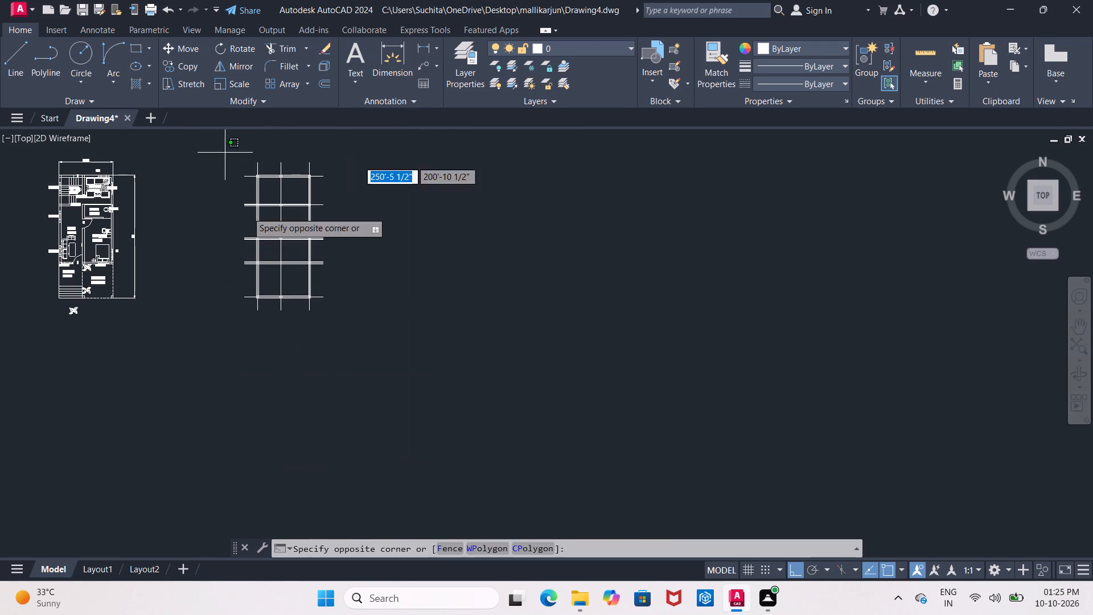
{"action": "left_click", "coordinate": [344, 316]}
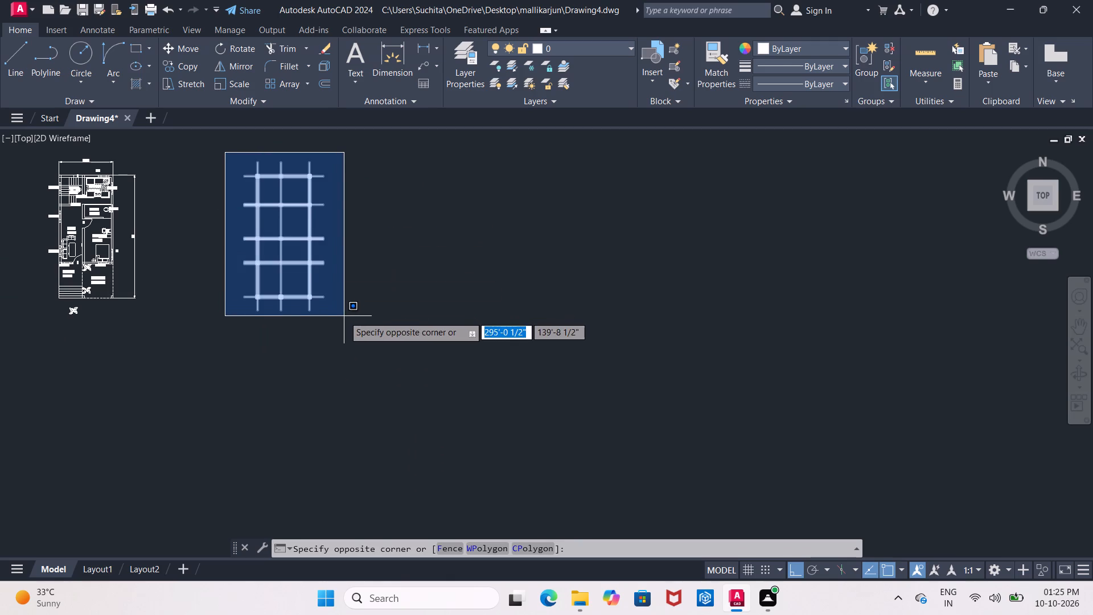
{"action": "left_click", "coordinate": [192, 67]}
{"action": "scroll", "coordinate": [280, 175], "scroll_direction": "up", "scroll_amount": 3}
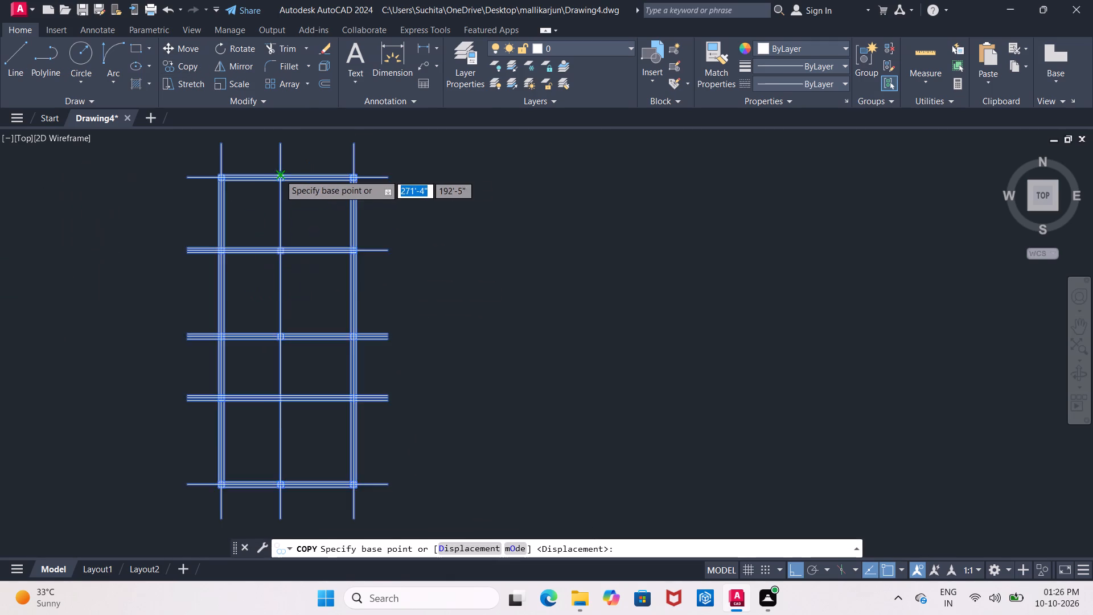
{"action": "middle_click_drag", "start_coordinate": [280, 174], "coordinate": [215, 149]}
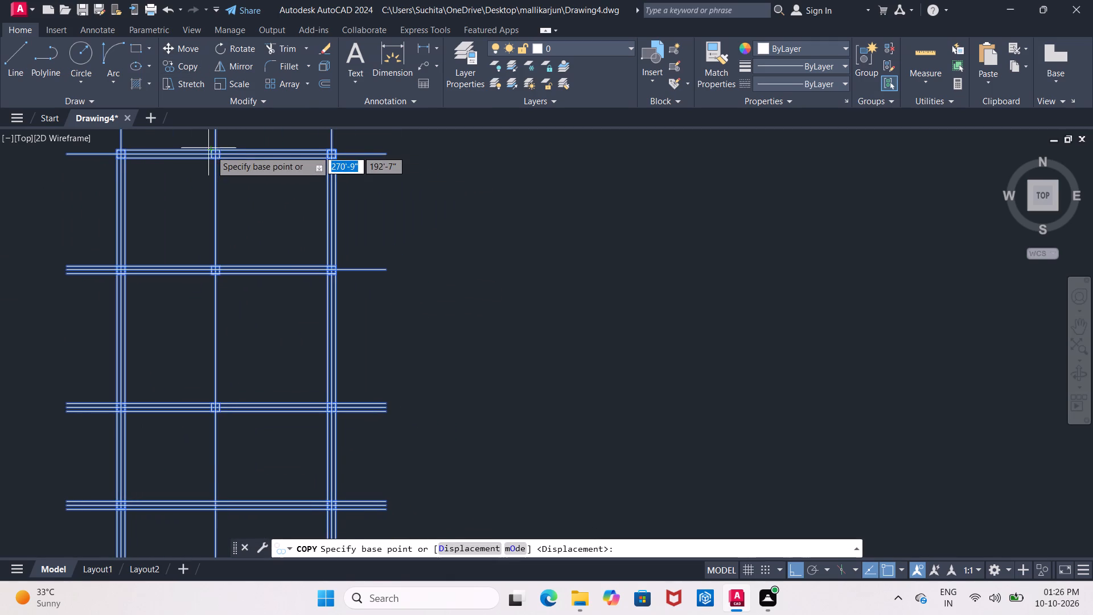
{"action": "scroll", "coordinate": [213, 151], "scroll_direction": "up", "scroll_amount": 2}
{"action": "left_click", "coordinate": [213, 159]}
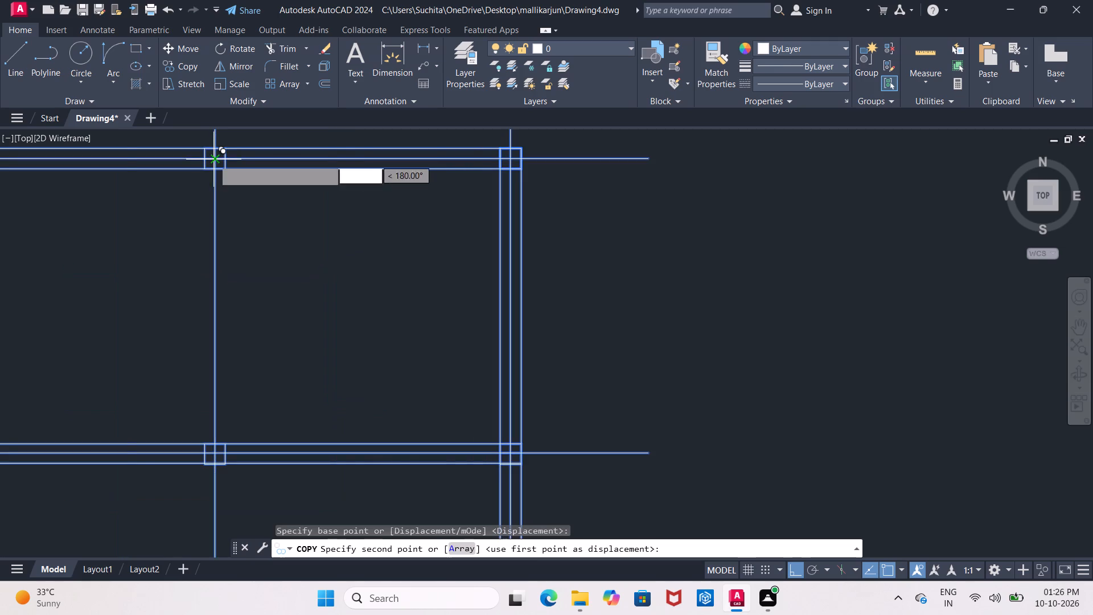
{"action": "scroll", "coordinate": [444, 153], "scroll_direction": "down", "scroll_amount": 4}
{"action": "middle_click_drag", "start_coordinate": [445, 153], "coordinate": [439, 151]}
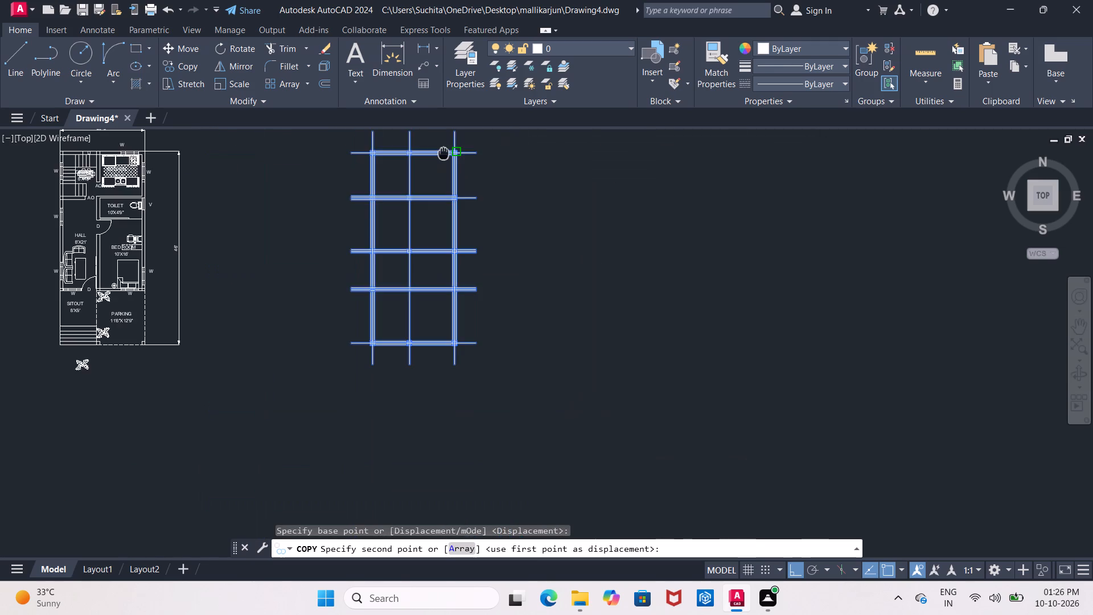
{"action": "middle_click_drag", "start_coordinate": [439, 151], "coordinate": [260, 143]}
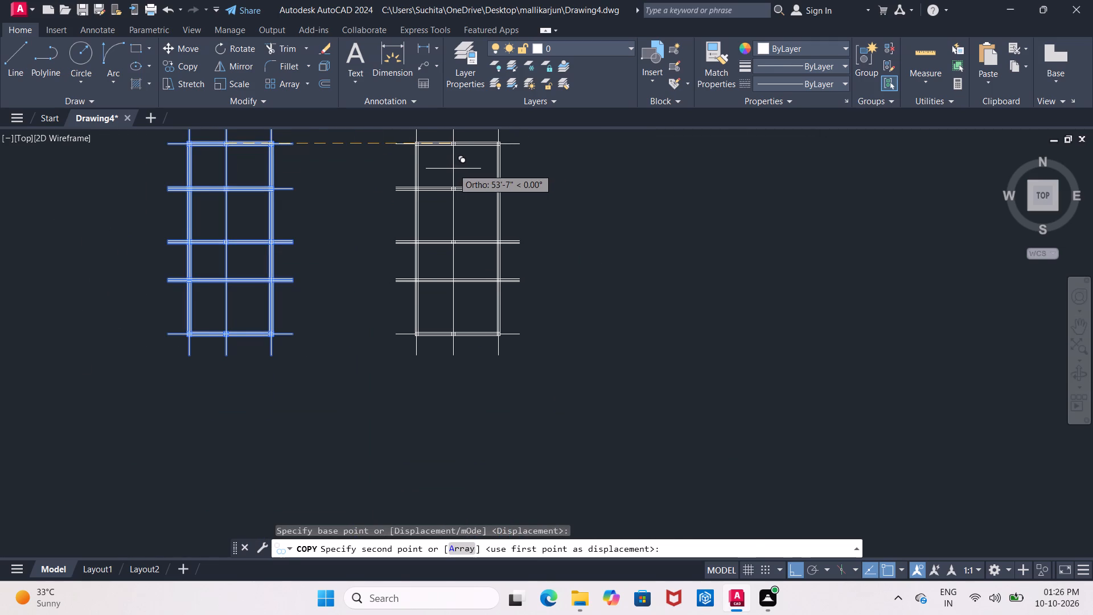
{"action": "left_click", "coordinate": [453, 169]}
{"action": "key", "text": "Escape"}
Trim away the top perimeter beam's outer edge line on both sides of the middle column in the original layout.
{"action": "scroll", "coordinate": [238, 140], "scroll_direction": "up", "scroll_amount": 2}
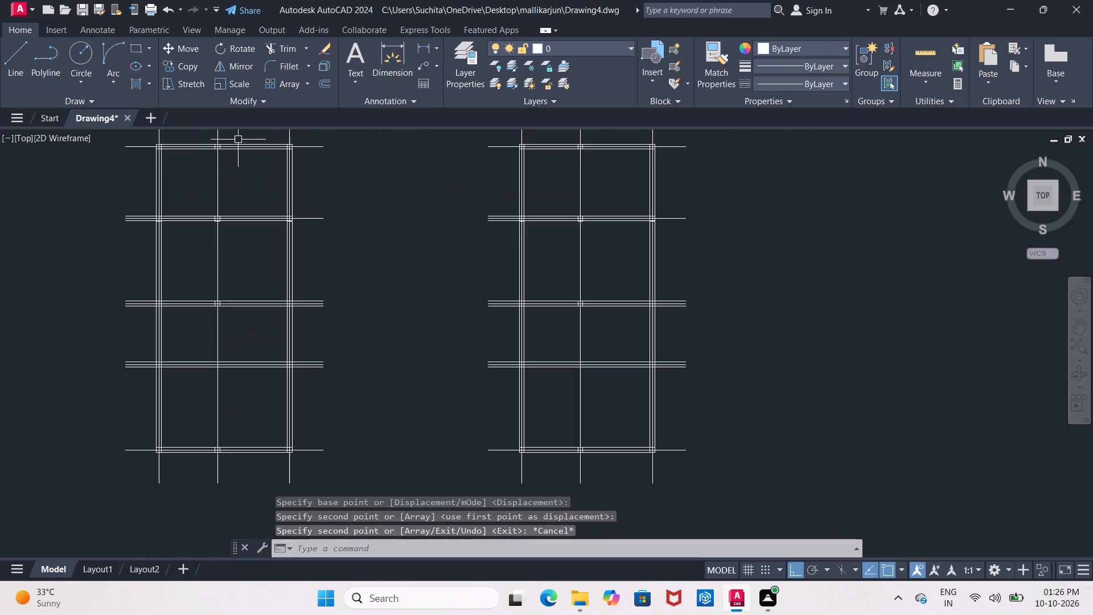
{"action": "scroll", "coordinate": [238, 140], "scroll_direction": "up", "scroll_amount": 1}
{"action": "middle_click_drag", "start_coordinate": [245, 140], "coordinate": [265, 170]}
{"action": "scroll", "coordinate": [266, 169], "scroll_direction": "down", "scroll_amount": 1}
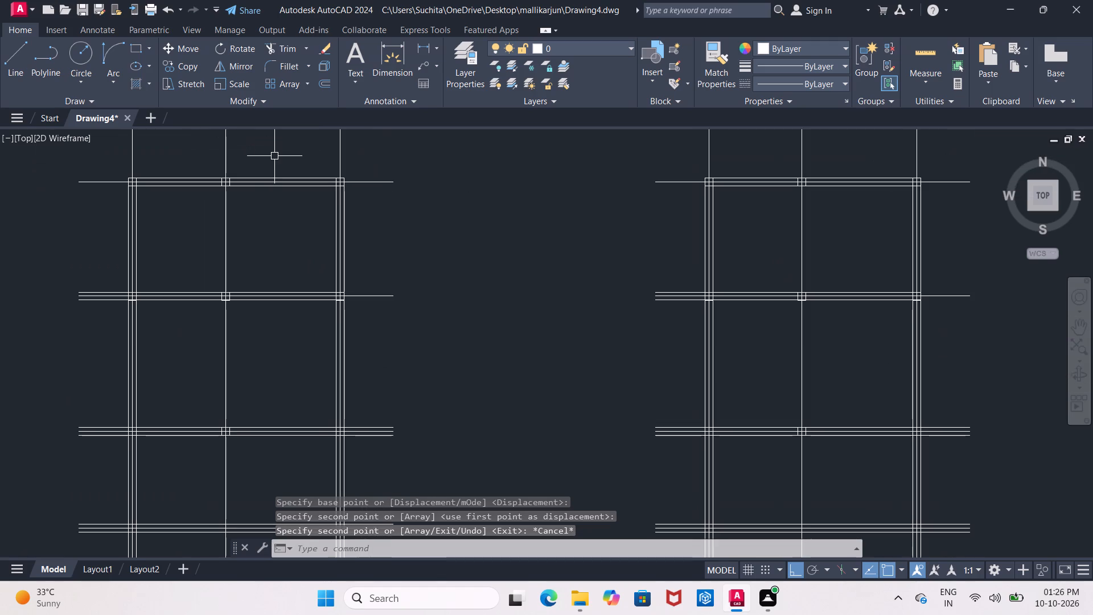
{"action": "type", "text": "TR"}
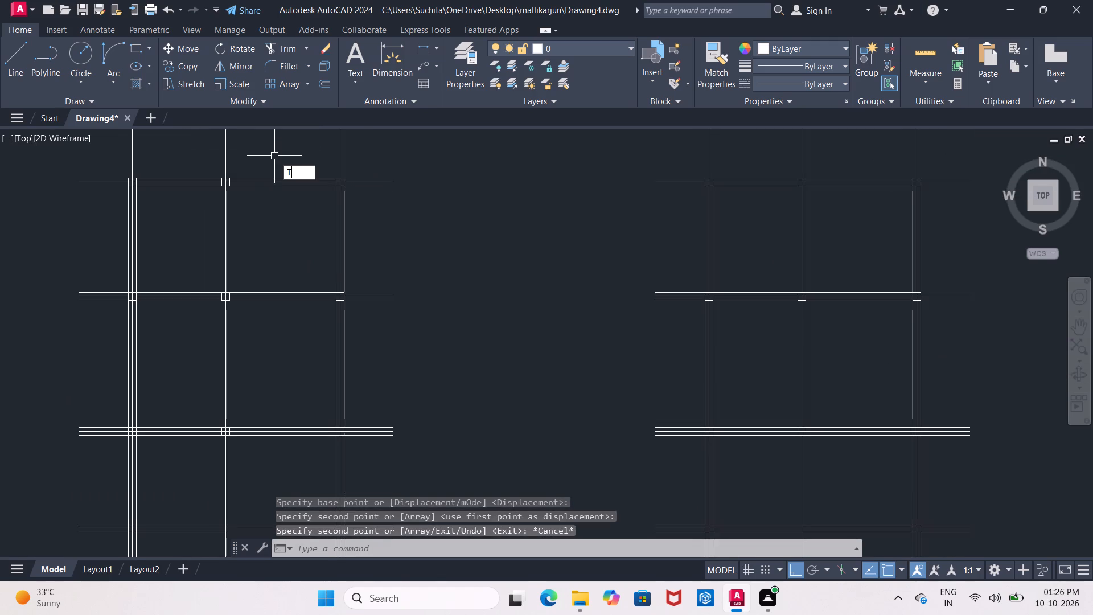
{"action": "key", "text": "Return"}
{"action": "key", "text": "Return"}
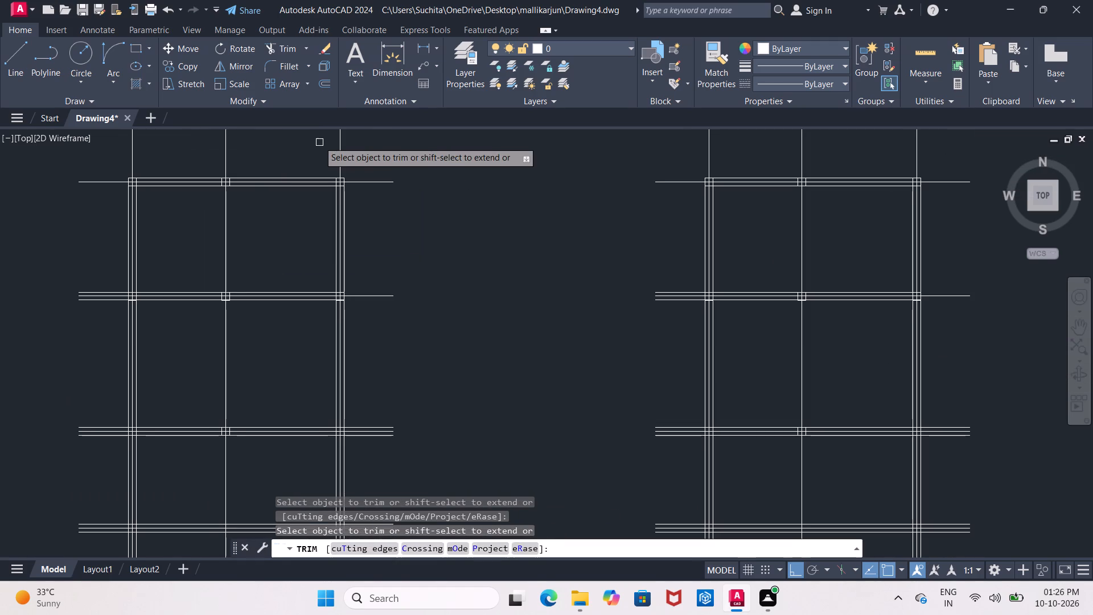
{"action": "left_click", "coordinate": [299, 177]}
{"action": "scroll", "coordinate": [280, 171], "scroll_direction": "up", "scroll_amount": 2}
{"action": "middle_click_drag", "start_coordinate": [280, 171], "coordinate": [327, 165]}
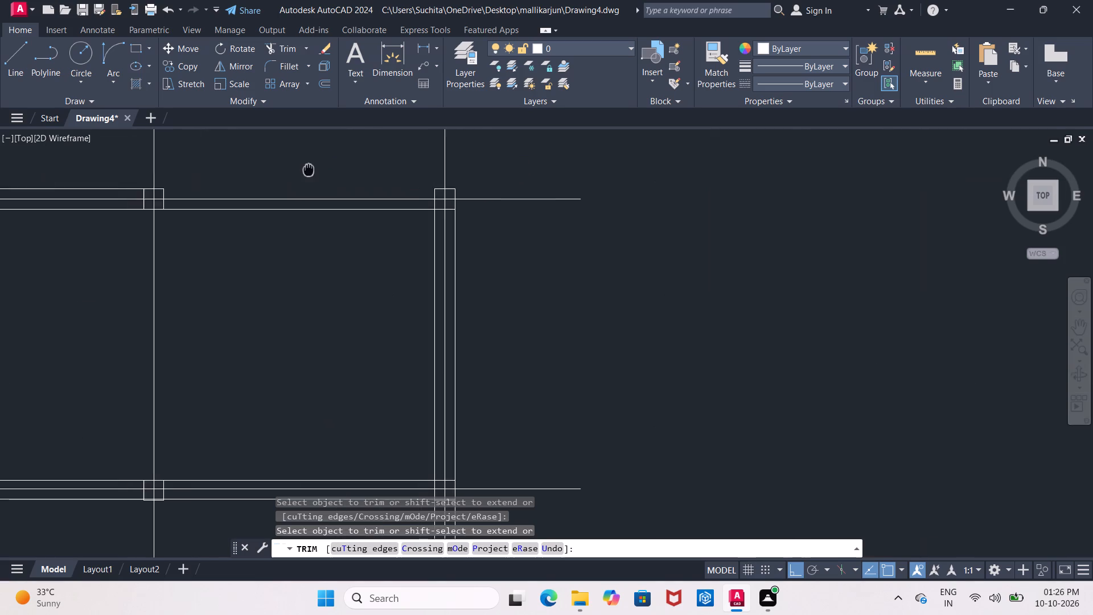
{"action": "middle_click_drag", "start_coordinate": [327, 165], "coordinate": [338, 164]}
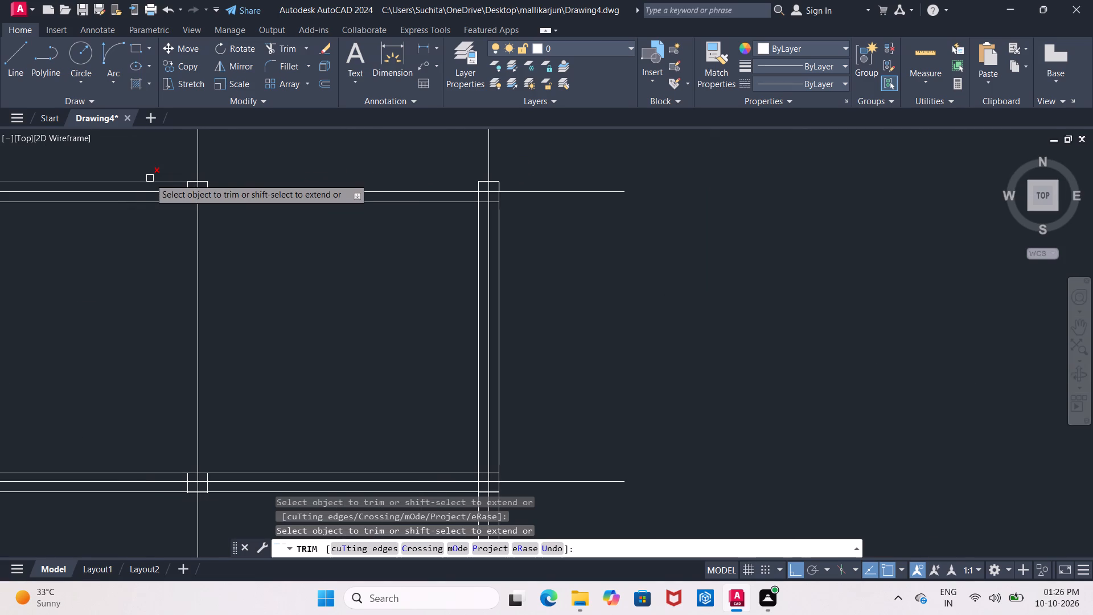
{"action": "left_click", "coordinate": [150, 178]}
{"action": "scroll", "coordinate": [153, 178], "scroll_direction": "down", "scroll_amount": 2}
{"action": "middle_click_drag", "start_coordinate": [153, 178], "coordinate": [178, 179]}
{"action": "key", "text": "Escape"}
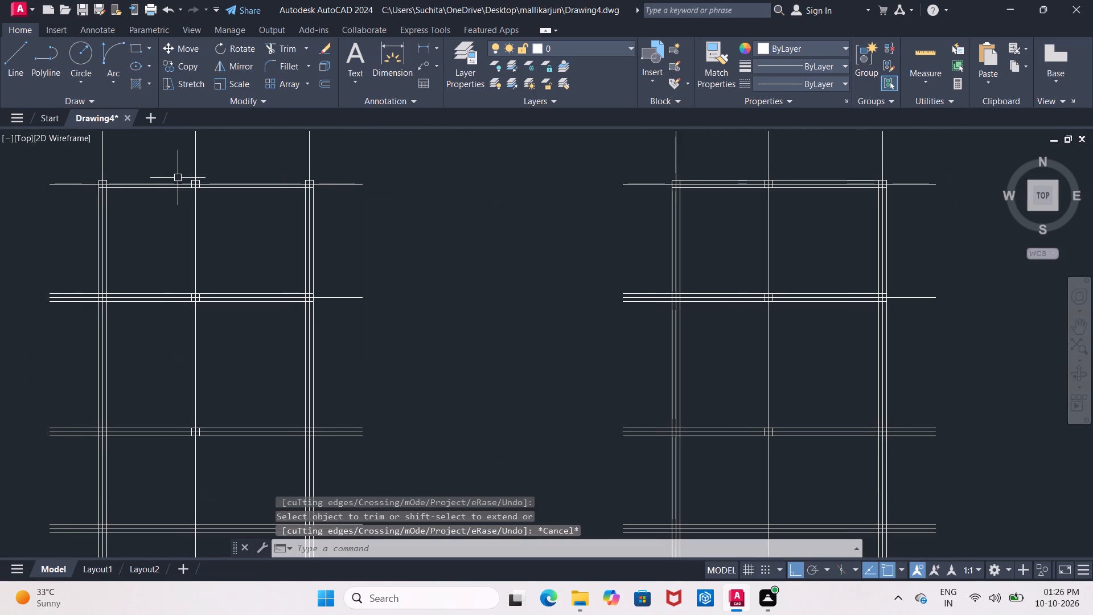
Delete the top perimeter beam's inner edge line in the original layout, keeping the centre line and column squares.
{"action": "scroll", "coordinate": [174, 183], "scroll_direction": "up", "scroll_amount": 4}
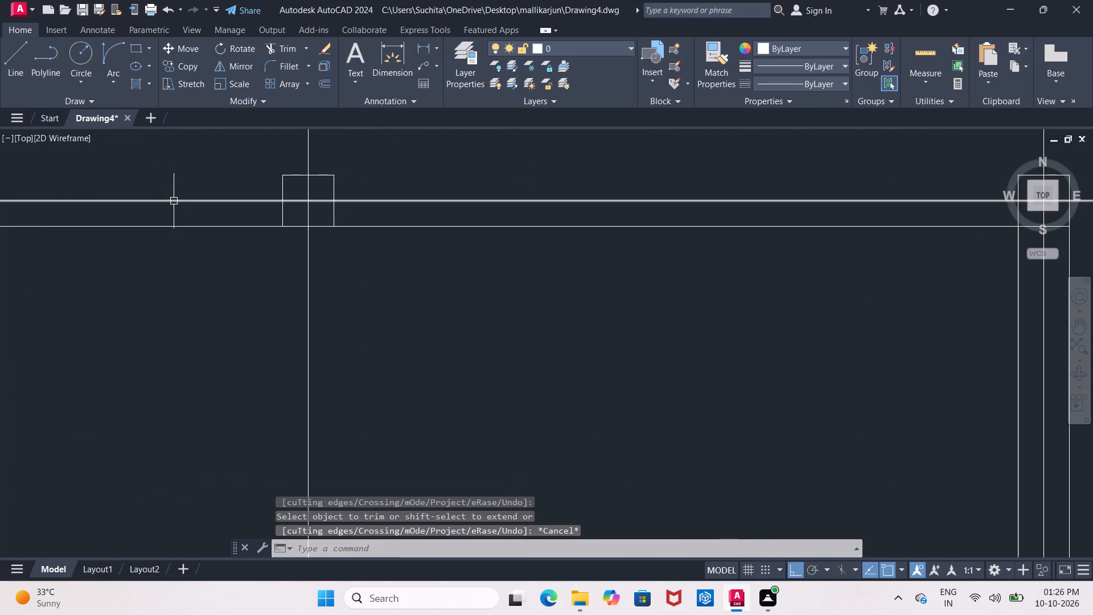
{"action": "left_click", "coordinate": [178, 225]}
{"action": "key", "text": "Delete"}
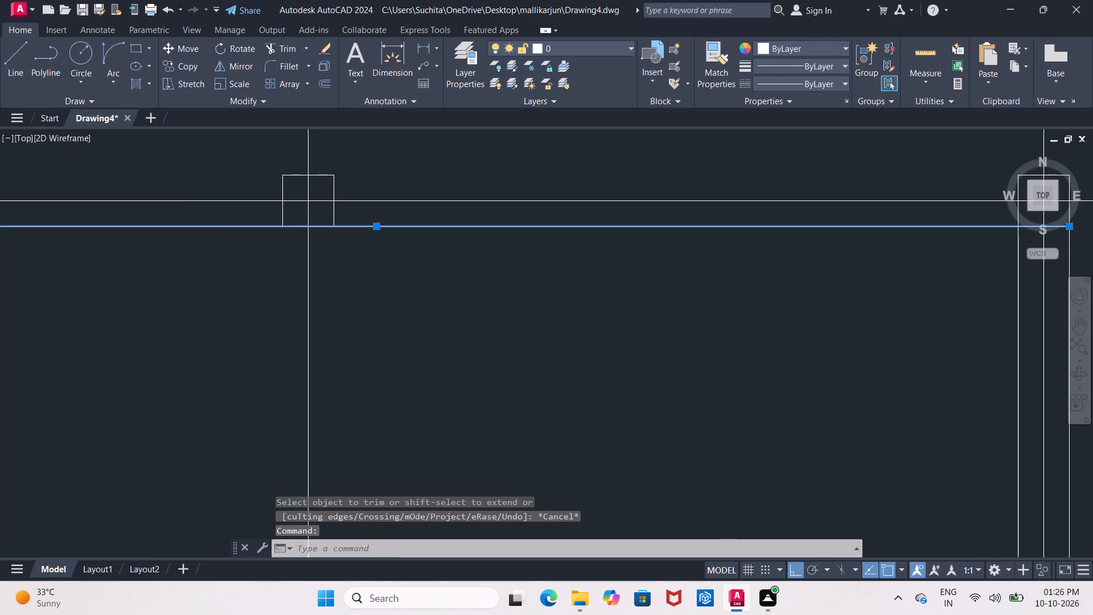
Delete the inner and outer edge lines of the left perimeter beam in the original layout, keeping its centre line.
{"action": "scroll", "coordinate": [181, 228], "scroll_direction": "down", "scroll_amount": 5}
{"action": "middle_click_drag", "start_coordinate": [167, 254], "coordinate": [179, 230]}
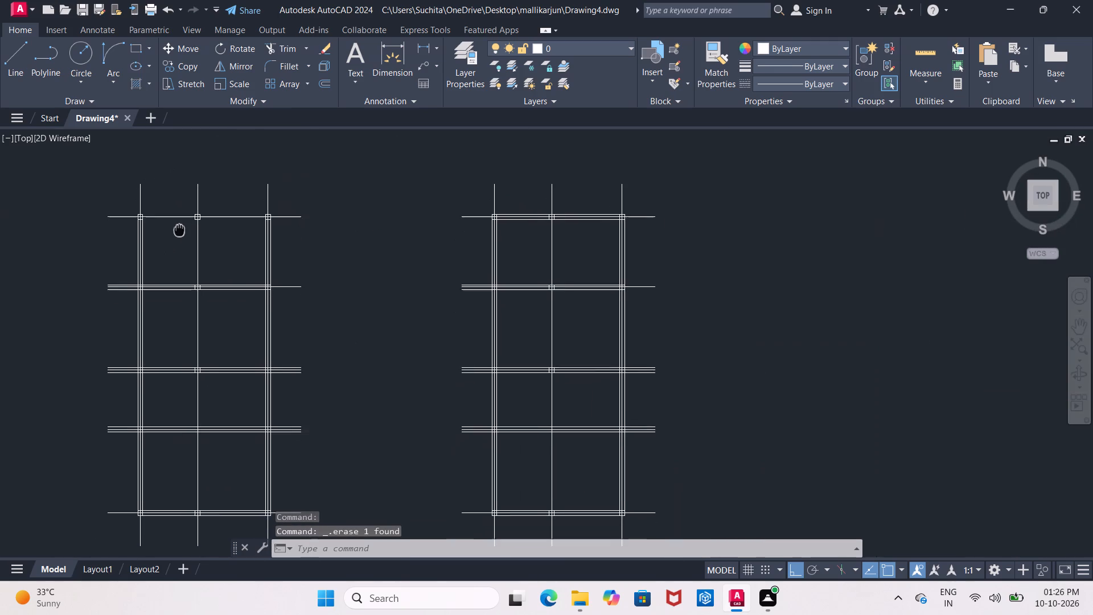
{"action": "scroll", "coordinate": [179, 231], "scroll_direction": "up", "scroll_amount": 4}
{"action": "middle_click_drag", "start_coordinate": [168, 234], "coordinate": [301, 202]}
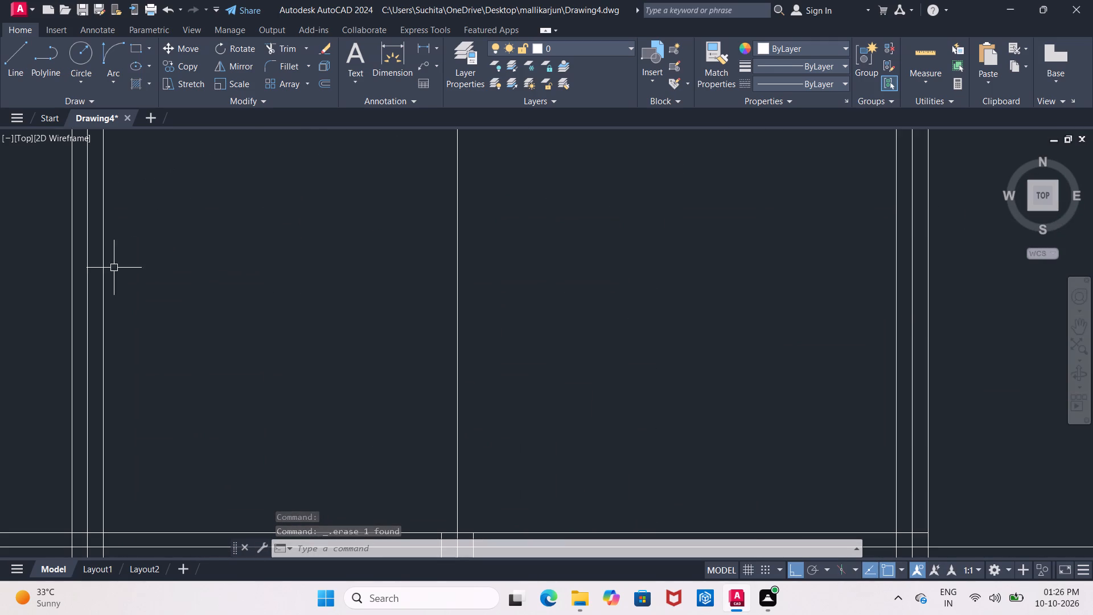
{"action": "left_click", "coordinate": [105, 275]}
{"action": "left_click", "coordinate": [72, 283]}
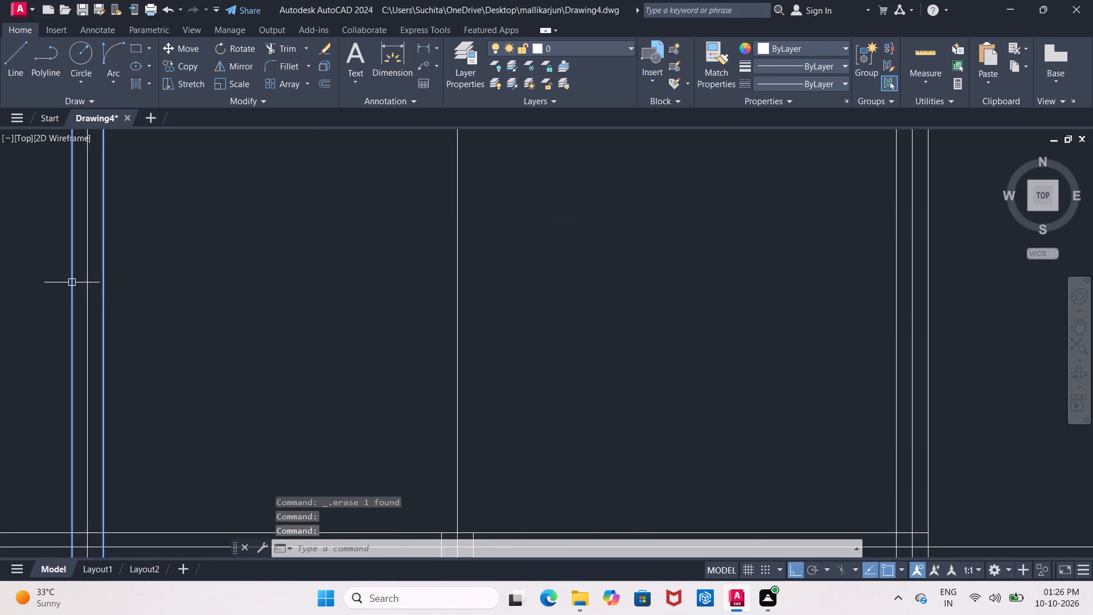
{"action": "key", "text": "Delete"}
Delete the inner and outer edge lines of the right perimeter beam in the original layout, keeping its centre line.
{"action": "scroll", "coordinate": [72, 280], "scroll_direction": "down", "scroll_amount": 4}
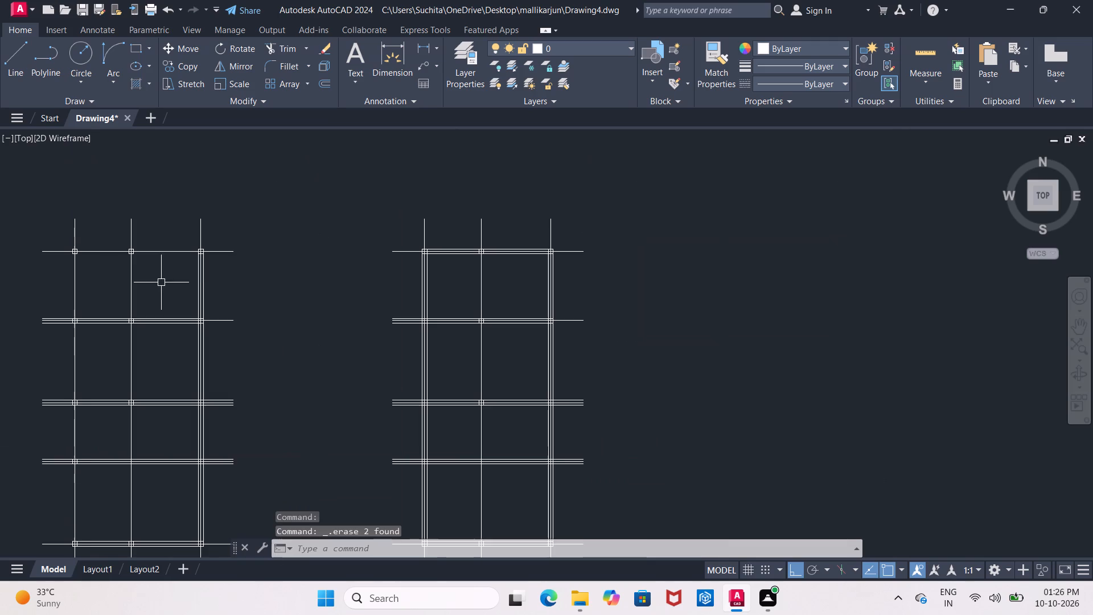
{"action": "scroll", "coordinate": [213, 288], "scroll_direction": "up", "scroll_amount": 2}
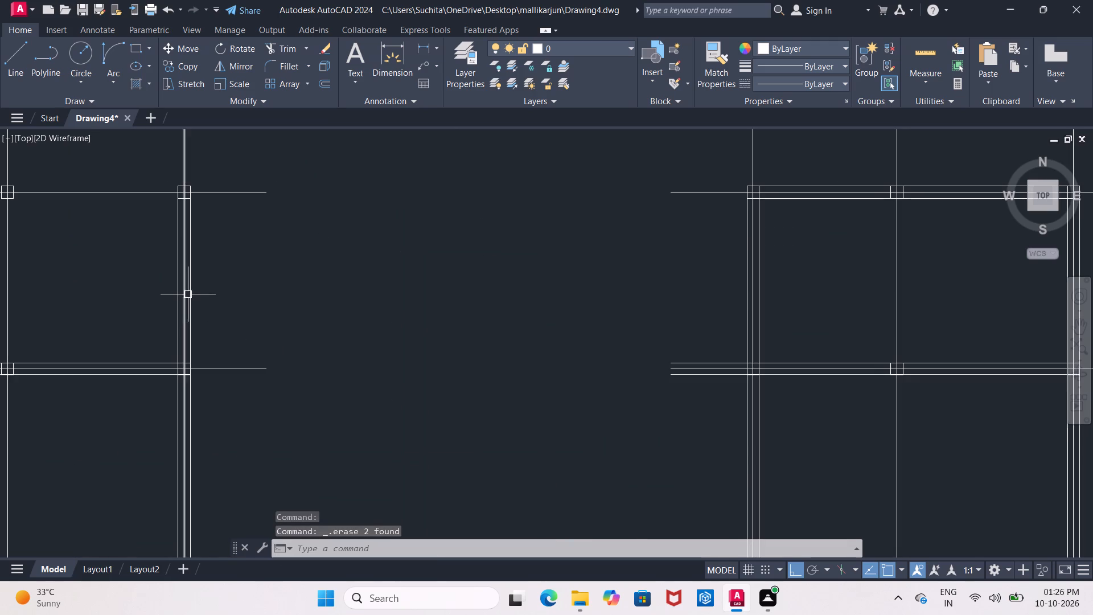
{"action": "left_click", "coordinate": [188, 294]}
{"action": "left_click", "coordinate": [176, 298]}
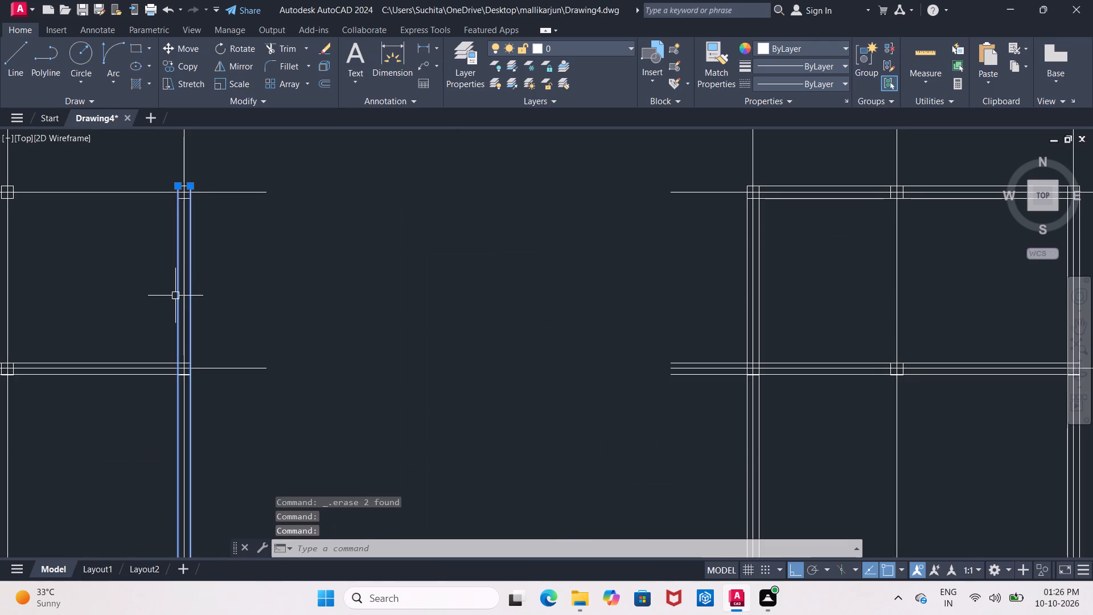
{"action": "key", "text": "Delete"}
Delete both edge lines of the three intermediate horizontal beams in the original layout, keeping their centre lines and the column squares.
{"action": "middle_click_drag", "start_coordinate": [139, 323], "coordinate": [192, 302]}
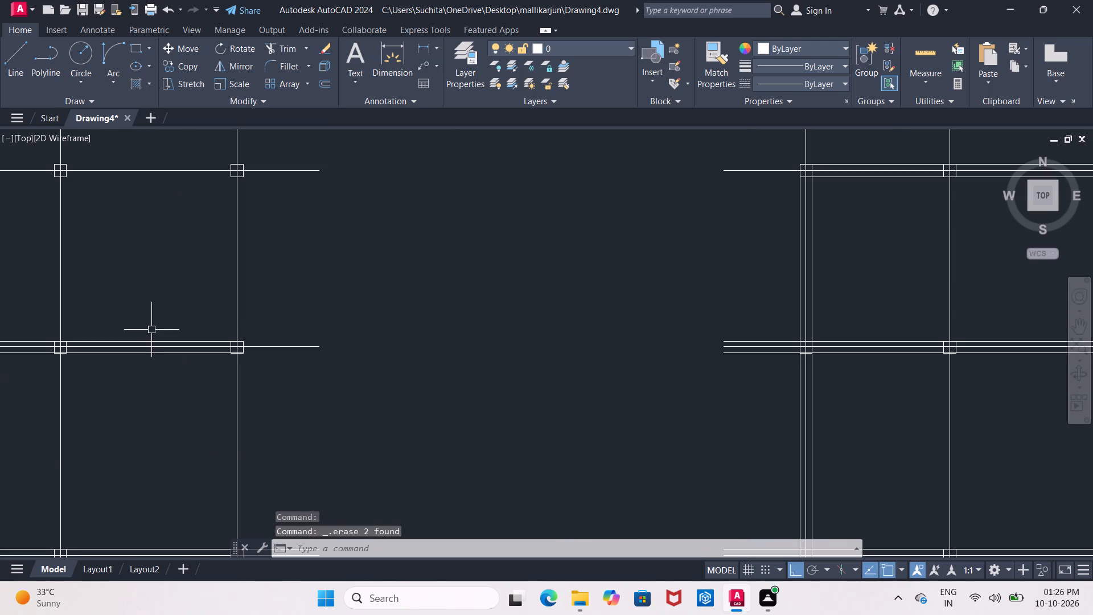
{"action": "left_click", "coordinate": [150, 339]}
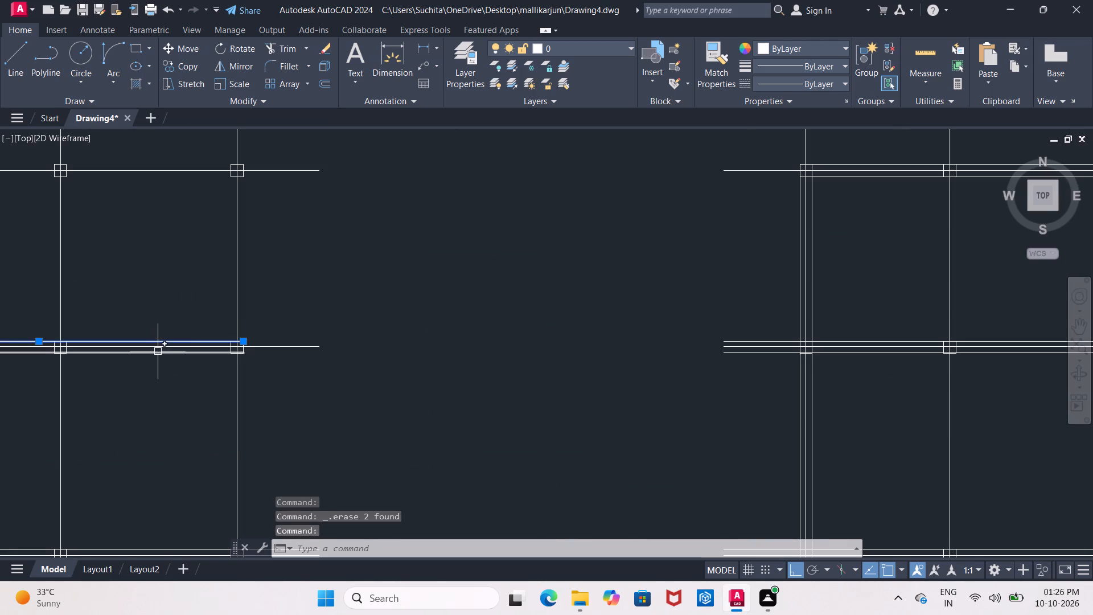
{"action": "left_click", "coordinate": [158, 351]}
{"action": "key", "text": "Delete"}
{"action": "scroll", "coordinate": [160, 350], "scroll_direction": "down", "scroll_amount": 2}
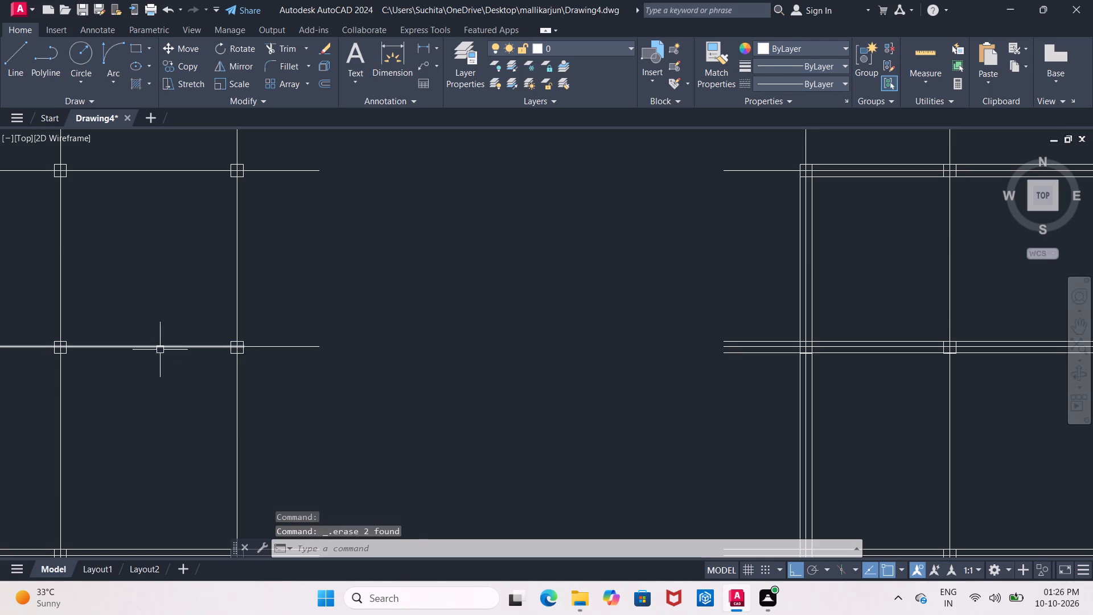
{"action": "middle_click_drag", "start_coordinate": [154, 366], "coordinate": [188, 236]}
{"action": "scroll", "coordinate": [181, 289], "scroll_direction": "up", "scroll_amount": 2}
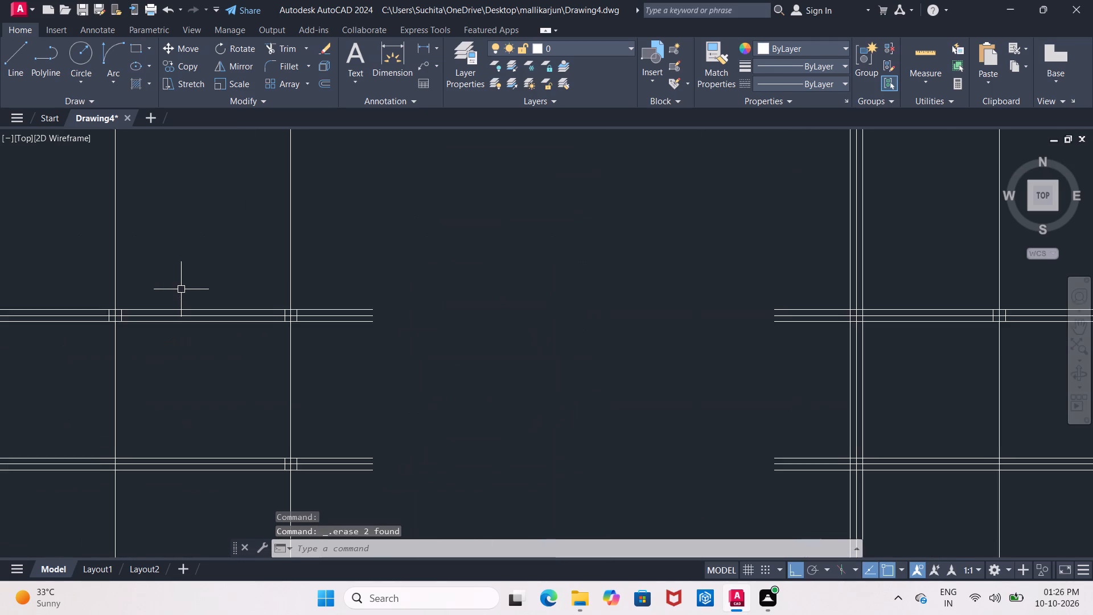
{"action": "middle_click_drag", "start_coordinate": [184, 285], "coordinate": [192, 266]}
{"action": "left_click", "coordinate": [186, 290]}
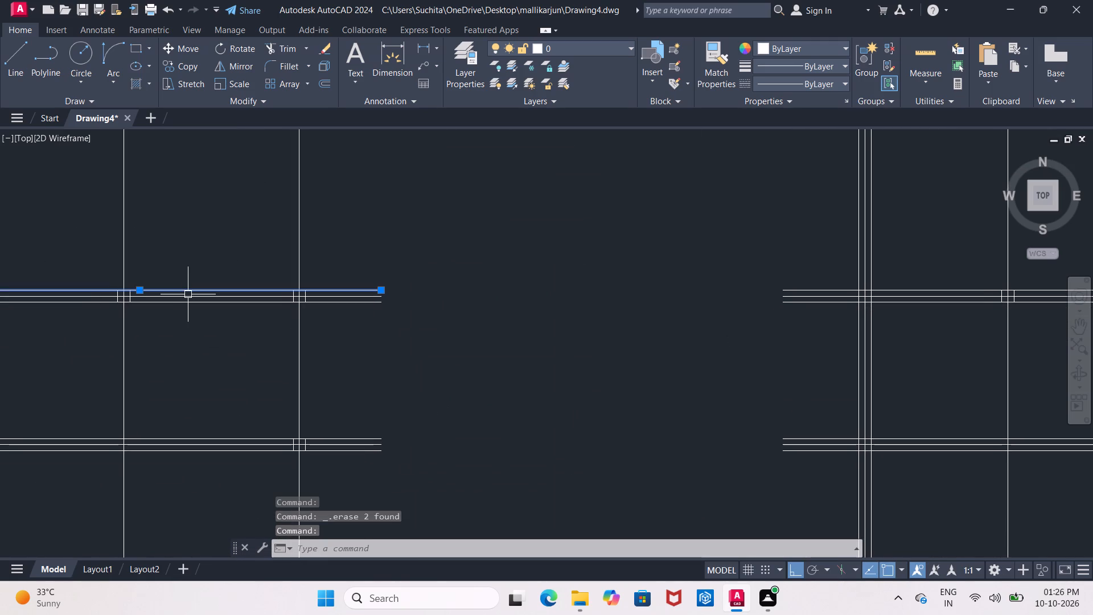
{"action": "left_click", "coordinate": [186, 306]}
{"action": "key", "text": "Delete"}
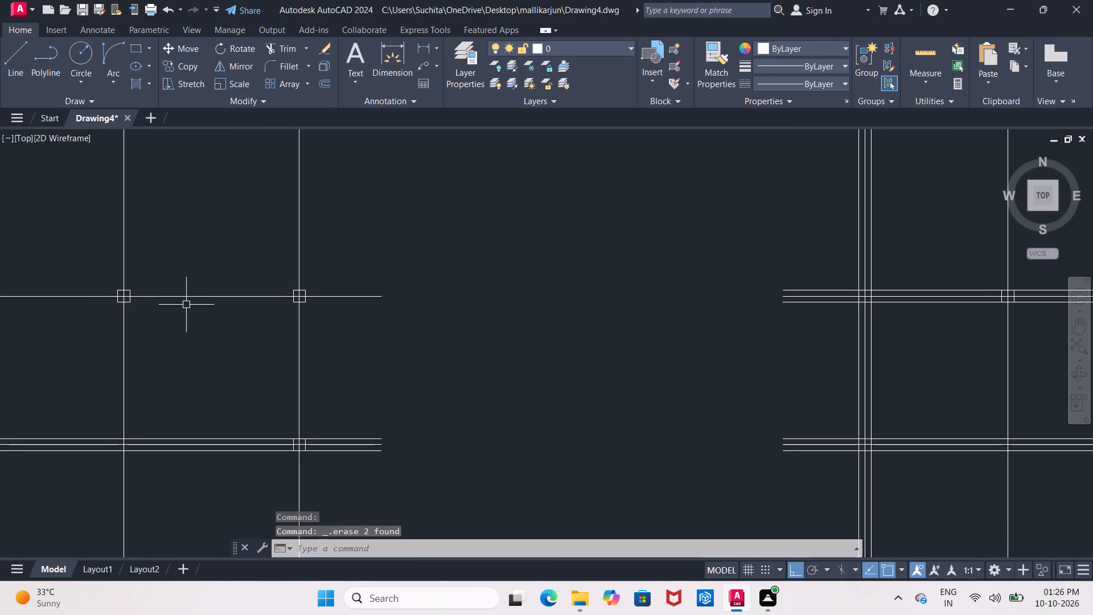
{"action": "middle_click_drag", "start_coordinate": [187, 331], "coordinate": [200, 184]}
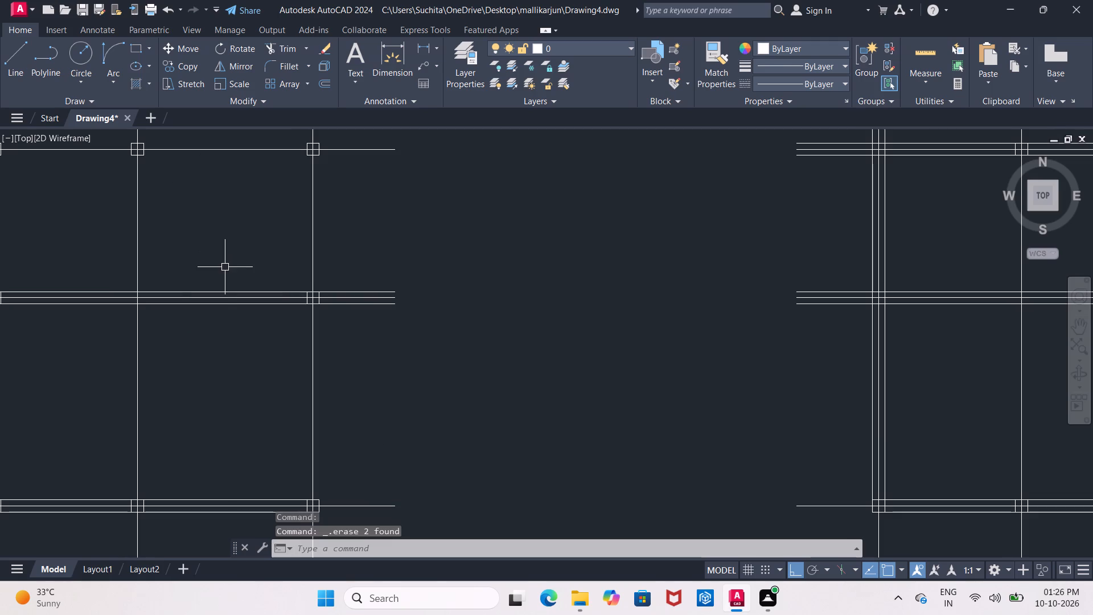
{"action": "left_click", "coordinate": [224, 289]}
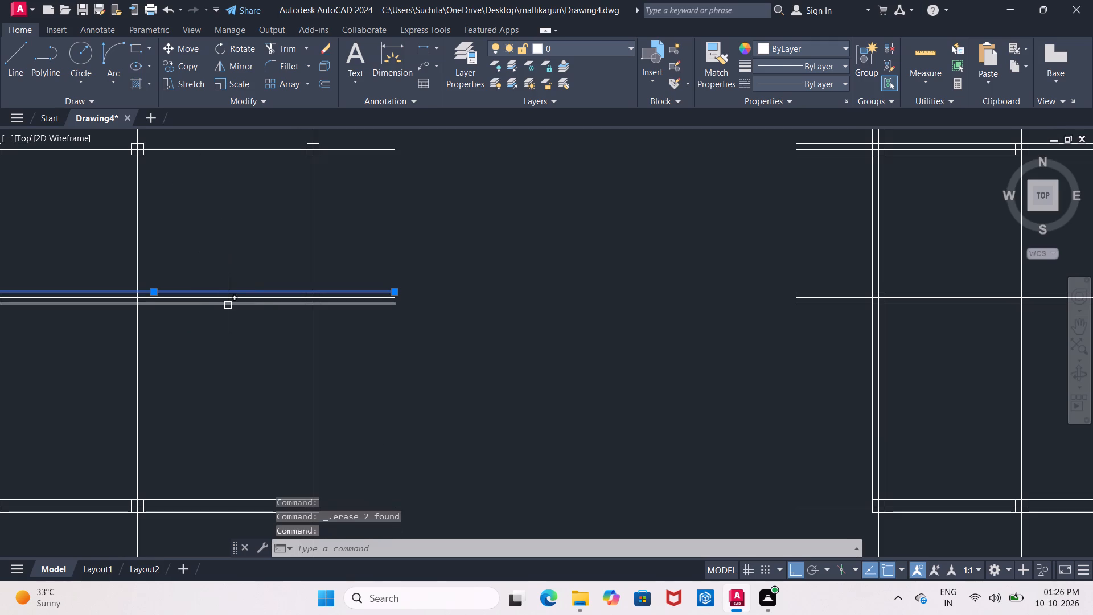
{"action": "left_click", "coordinate": [228, 306]}
{"action": "key", "text": "Delete"}
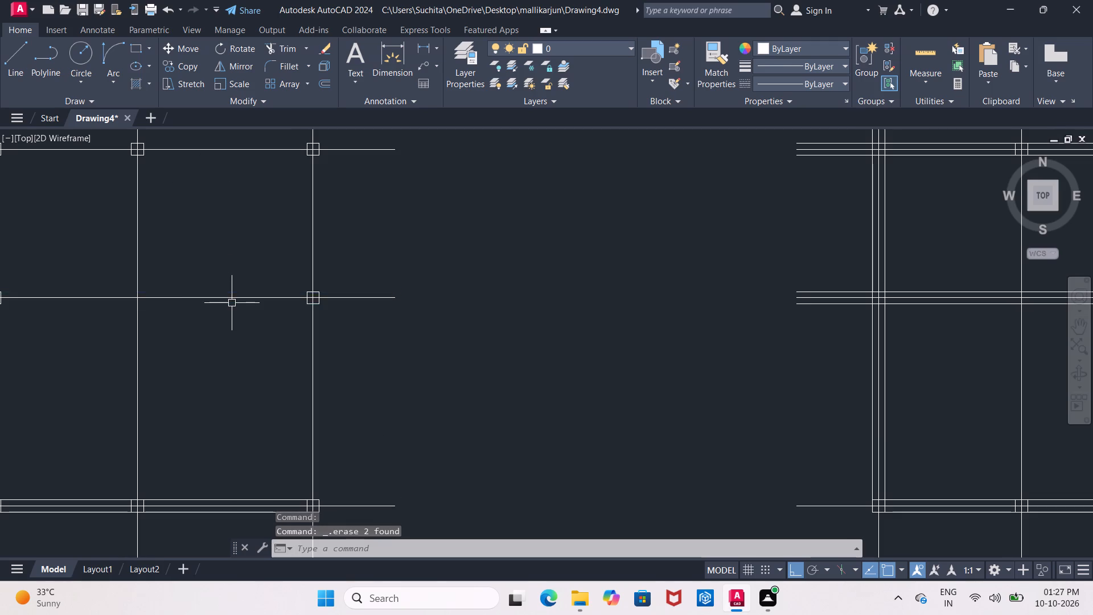
Delete the inner and outer edge lines of the bottom perimeter beam in the original layout, keeping its centre line.
{"action": "scroll", "coordinate": [235, 301], "scroll_direction": "down", "scroll_amount": 2}
{"action": "middle_click_drag", "start_coordinate": [232, 316], "coordinate": [238, 240]}
{"action": "scroll", "coordinate": [229, 274], "scroll_direction": "up", "scroll_amount": 2}
{"action": "middle_click_drag", "start_coordinate": [229, 272], "coordinate": [231, 264]}
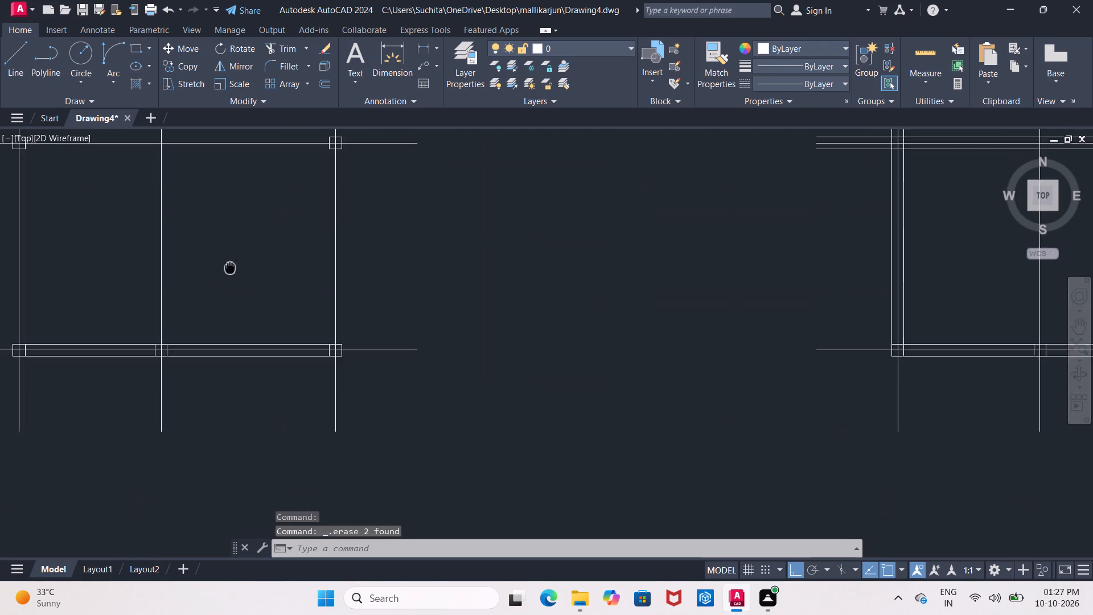
{"action": "middle_click_drag", "start_coordinate": [231, 264], "coordinate": [239, 231]}
{"action": "left_click", "coordinate": [235, 304]}
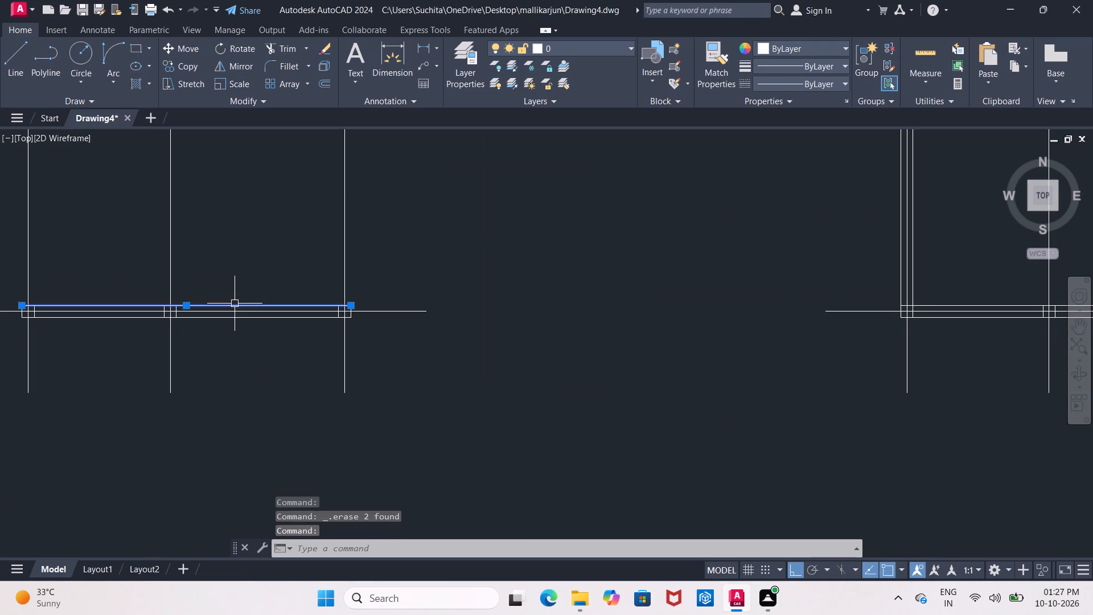
{"action": "left_click", "coordinate": [237, 317]}
{"action": "key", "text": "Delete"}
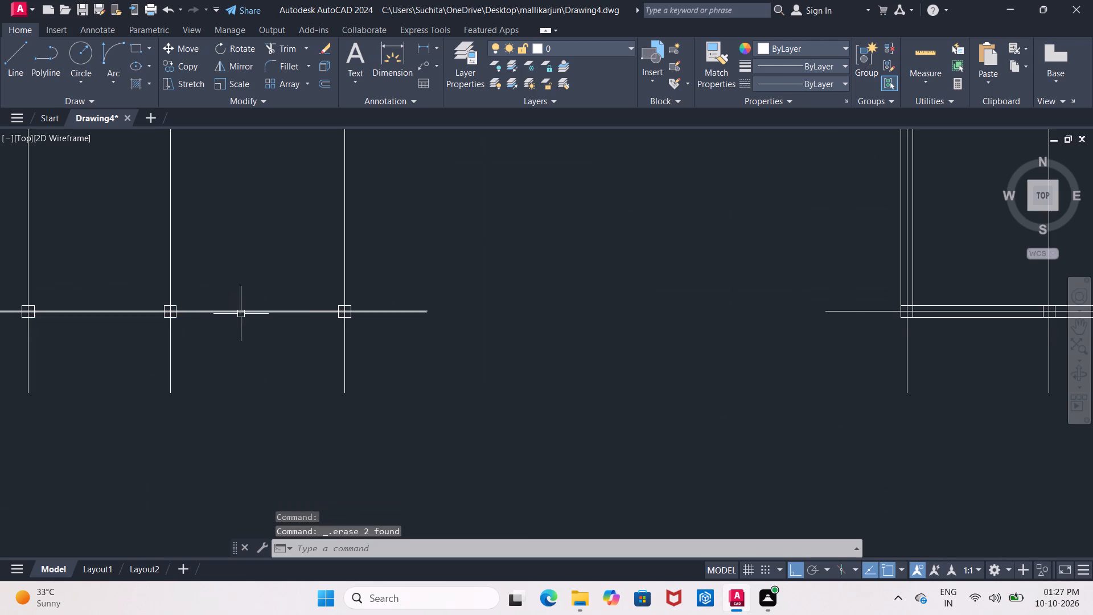
Delete the three vertical centre lines and the top horizontal centre line in the copied layout, keeping the beam edges.
{"action": "scroll", "coordinate": [241, 313], "scroll_direction": "down", "scroll_amount": 1}
{"action": "scroll", "coordinate": [228, 253], "scroll_direction": "down", "scroll_amount": 2}
{"action": "middle_click_drag", "start_coordinate": [228, 255], "coordinate": [84, 296]}
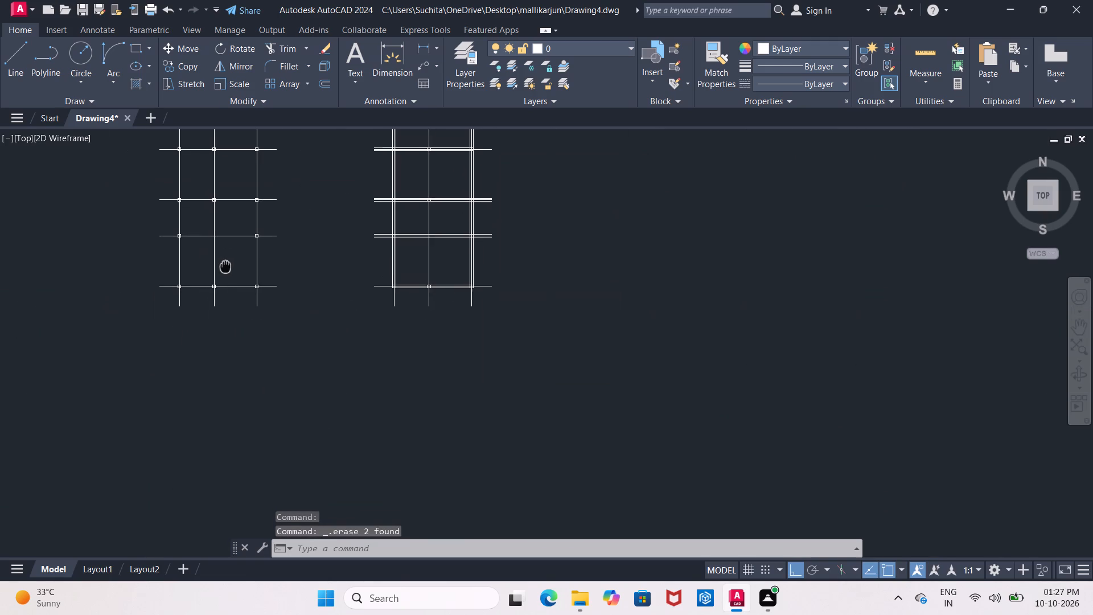
{"action": "middle_click_drag", "start_coordinate": [222, 177], "coordinate": [172, 248]}
{"action": "scroll", "coordinate": [219, 188], "scroll_direction": "up", "scroll_amount": 2}
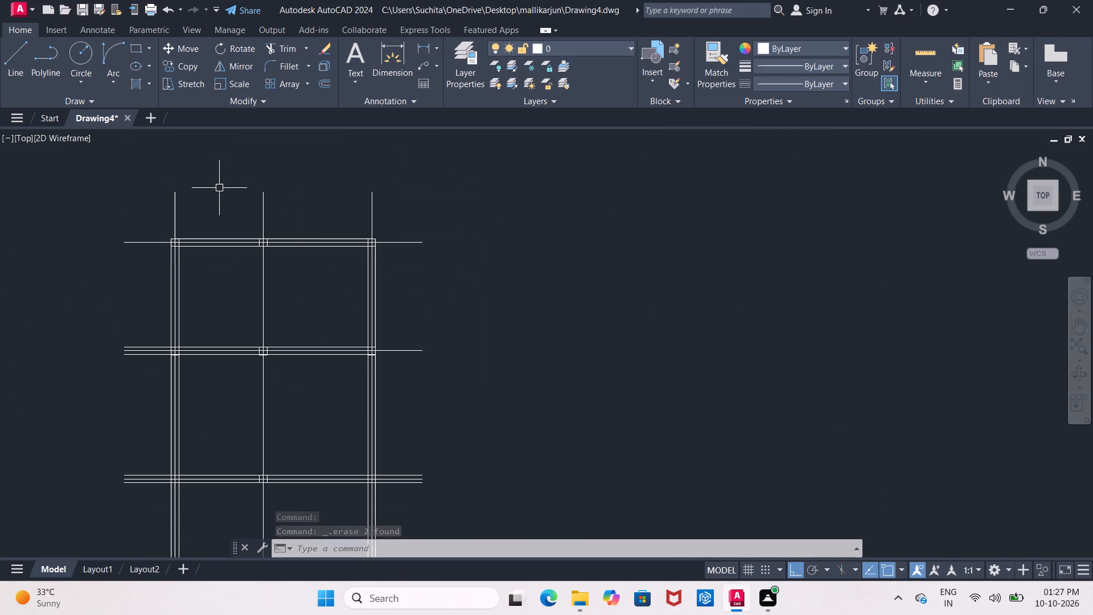
{"action": "middle_click_drag", "start_coordinate": [219, 186], "coordinate": [229, 166]}
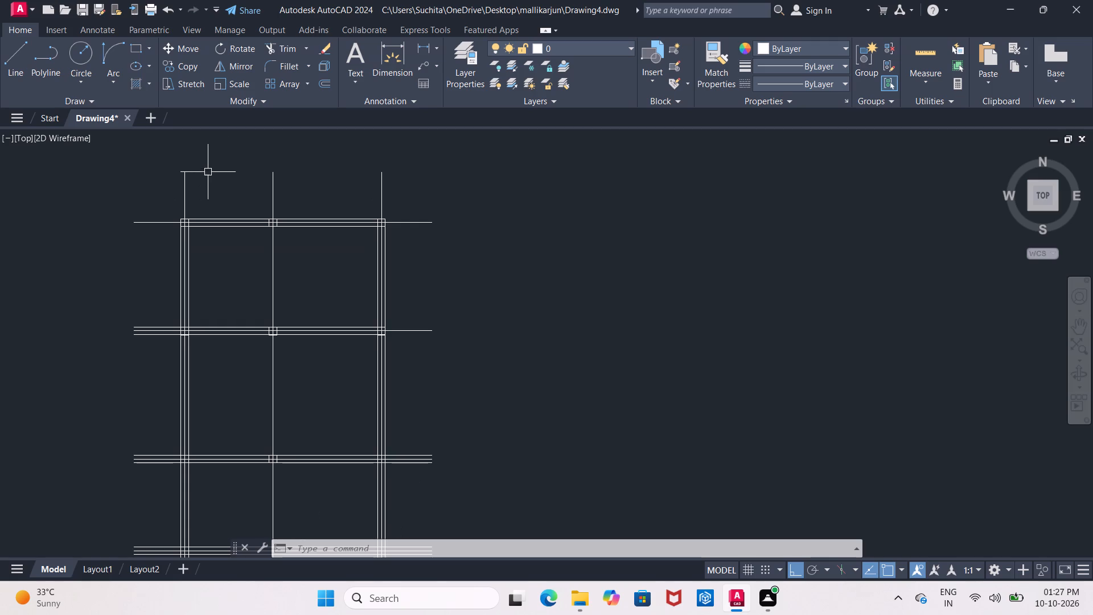
{"action": "scroll", "coordinate": [212, 187], "scroll_direction": "up", "scroll_amount": 1}
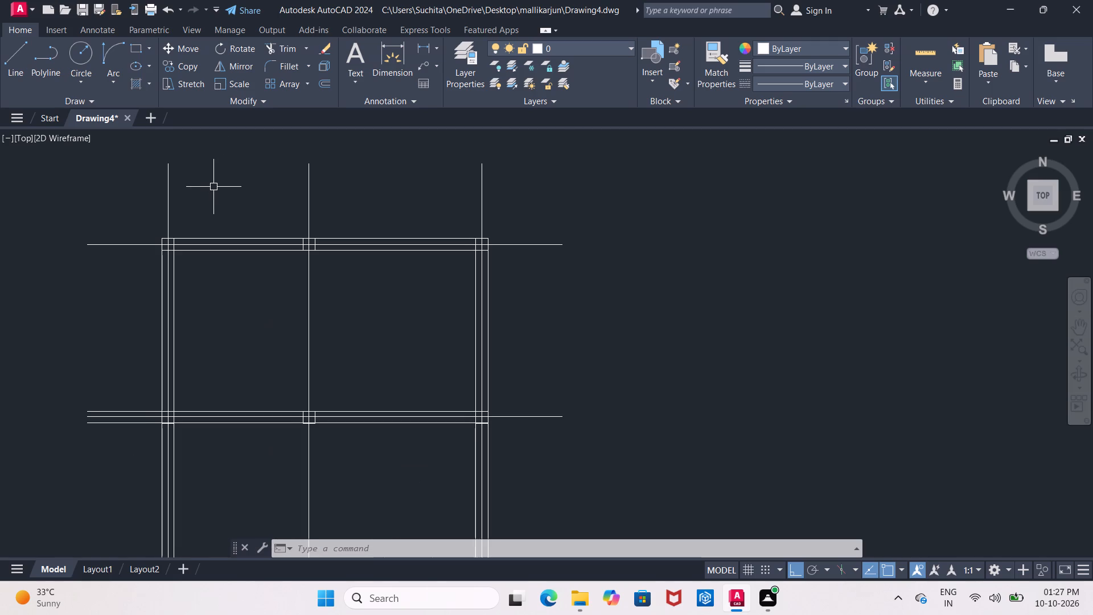
{"action": "middle_click_drag", "start_coordinate": [235, 188], "coordinate": [241, 187]}
{"action": "middle_click_drag", "start_coordinate": [202, 189], "coordinate": [225, 189]}
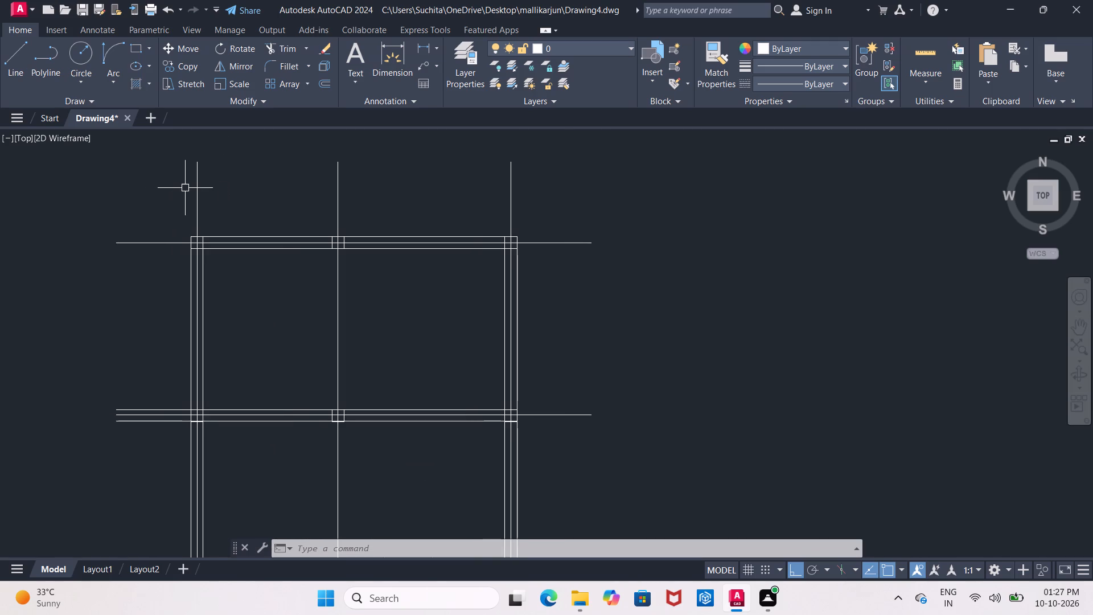
{"action": "left_click", "coordinate": [196, 190]}
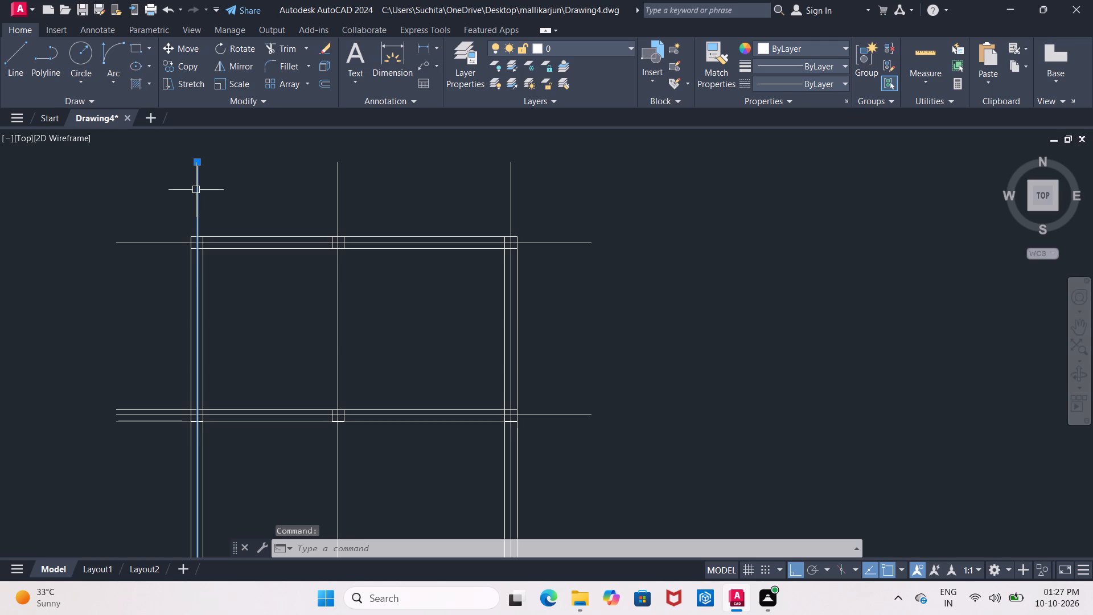
{"action": "key", "text": "Delete"}
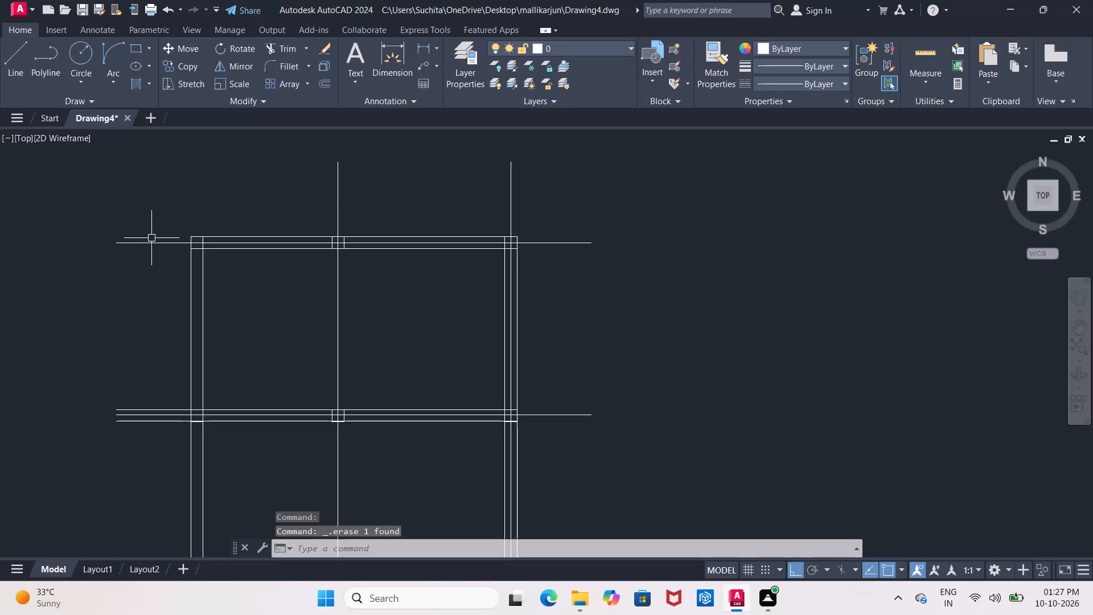
{"action": "left_click", "coordinate": [153, 243]}
{"action": "key", "text": "Delete"}
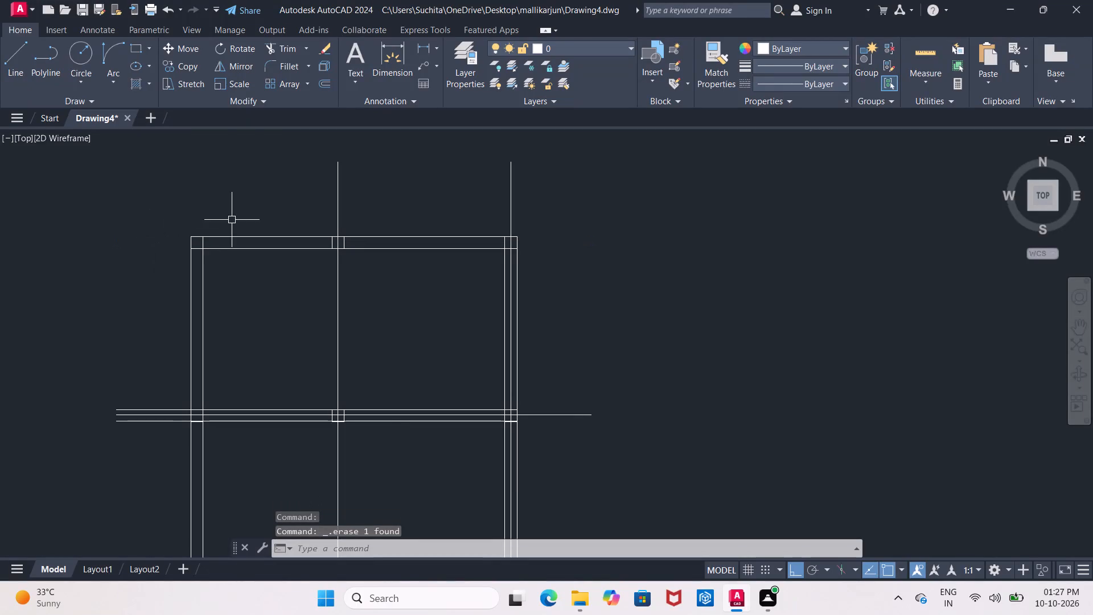
{"action": "left_click", "coordinate": [338, 200]}
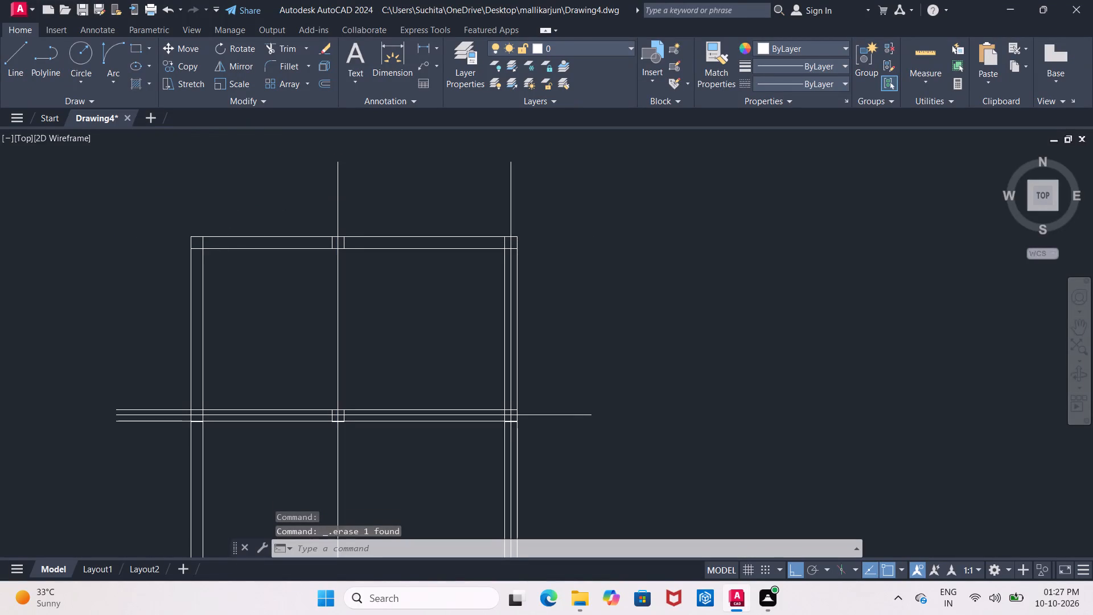
{"action": "key", "text": "Delete"}
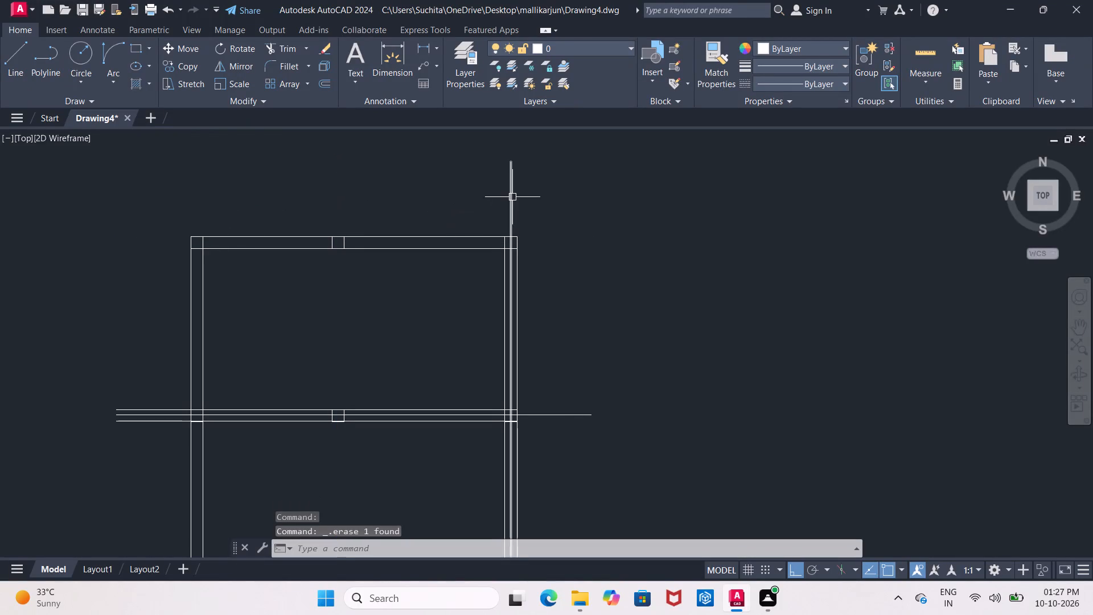
{"action": "left_click", "coordinate": [512, 196]}
{"action": "key", "text": "Delete"}
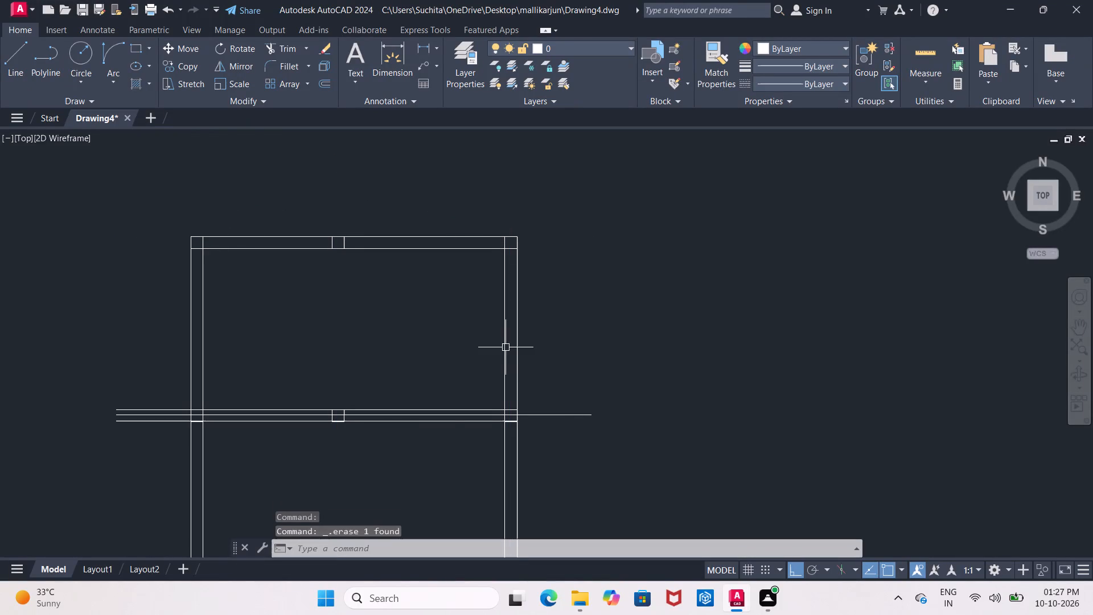
Delete the second horizontal beam's centre line in the copied layout, including its separate extension beyond the right perimeter beam.
{"action": "left_click", "coordinate": [431, 416]}
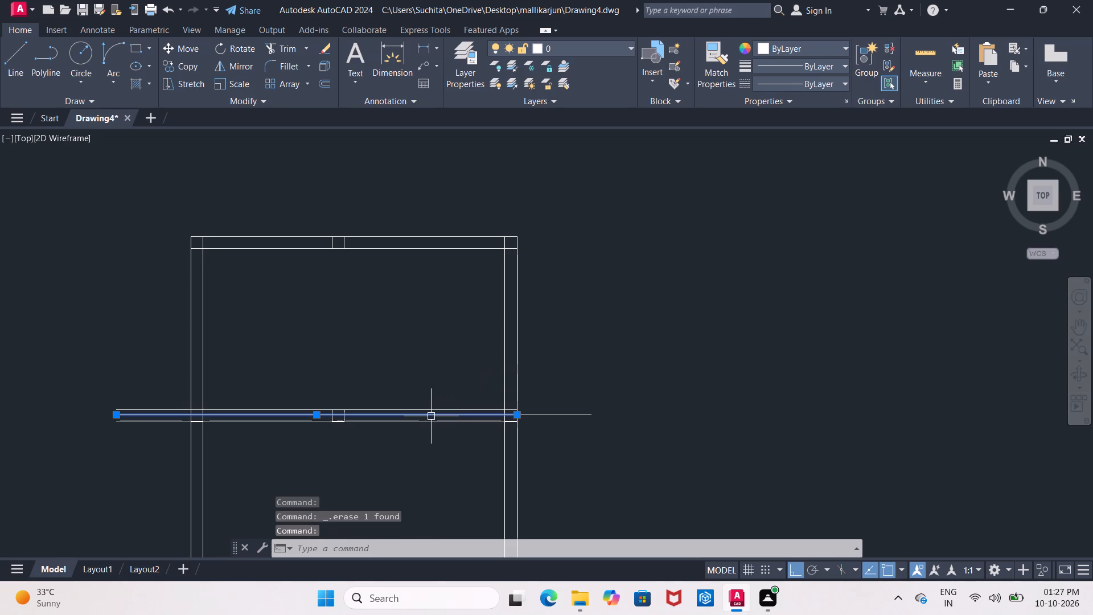
{"action": "key", "text": "Delete"}
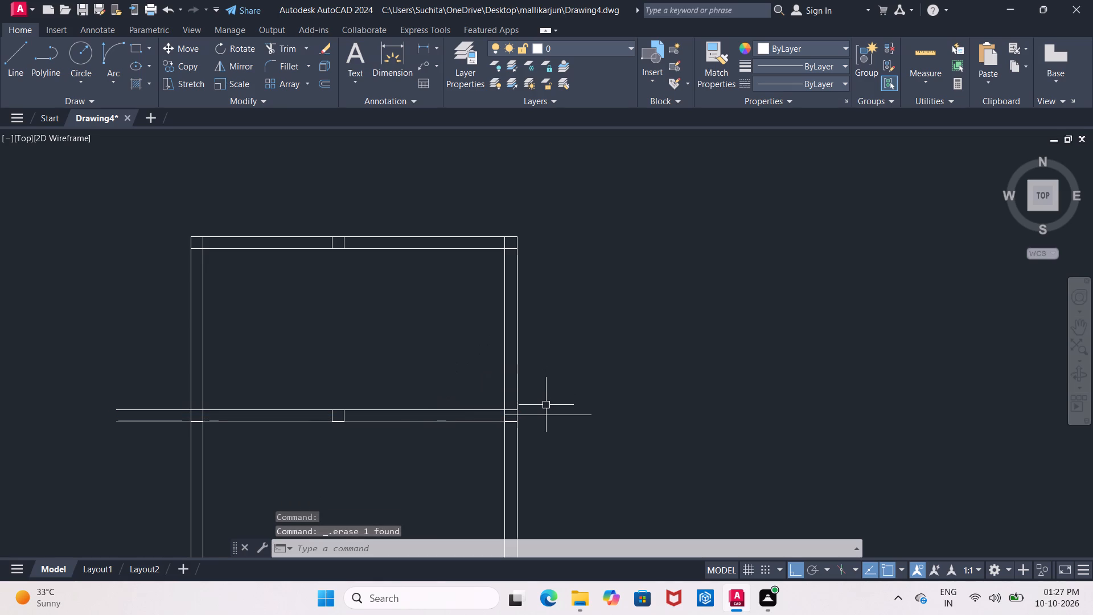
{"action": "left_click", "coordinate": [546, 413]}
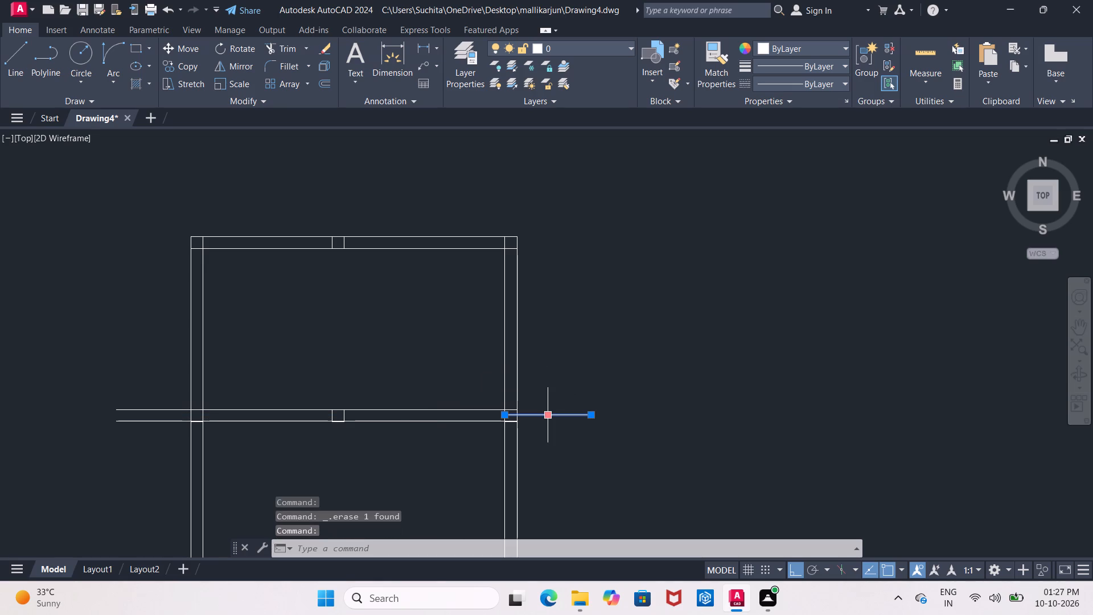
{"action": "key", "text": "Delete"}
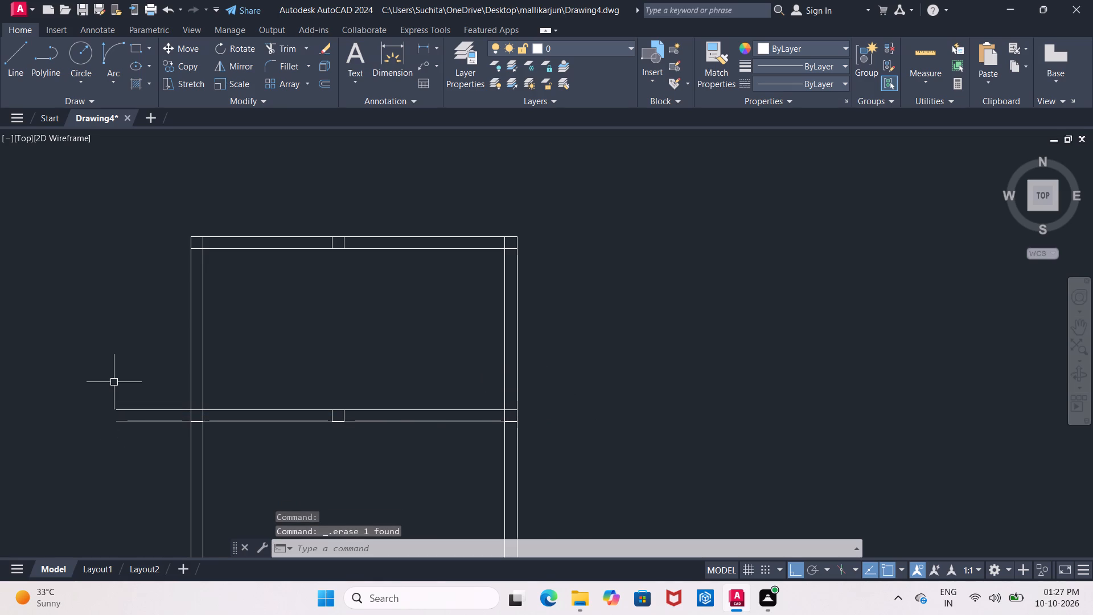
Trim the horizontal beam and centre lines overhanging the left perimeter beam's outer edge in the copied layout, from the second row to the bottom.
{"action": "type", "text": "TR"}
{"action": "key", "text": "Return"}
{"action": "key", "text": "Return"}
{"action": "middle_click_drag", "start_coordinate": [142, 386], "coordinate": [146, 316]}
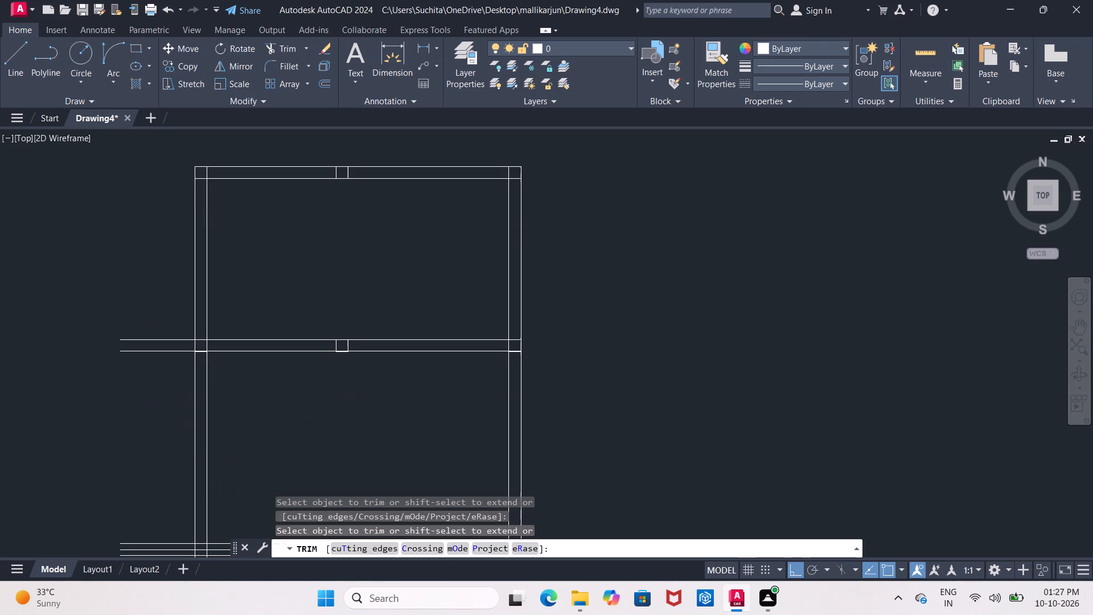
{"action": "left_click_drag", "start_coordinate": [153, 300], "coordinate": [155, 400]}
{"action": "scroll", "coordinate": [204, 359], "scroll_direction": "up", "scroll_amount": 4}
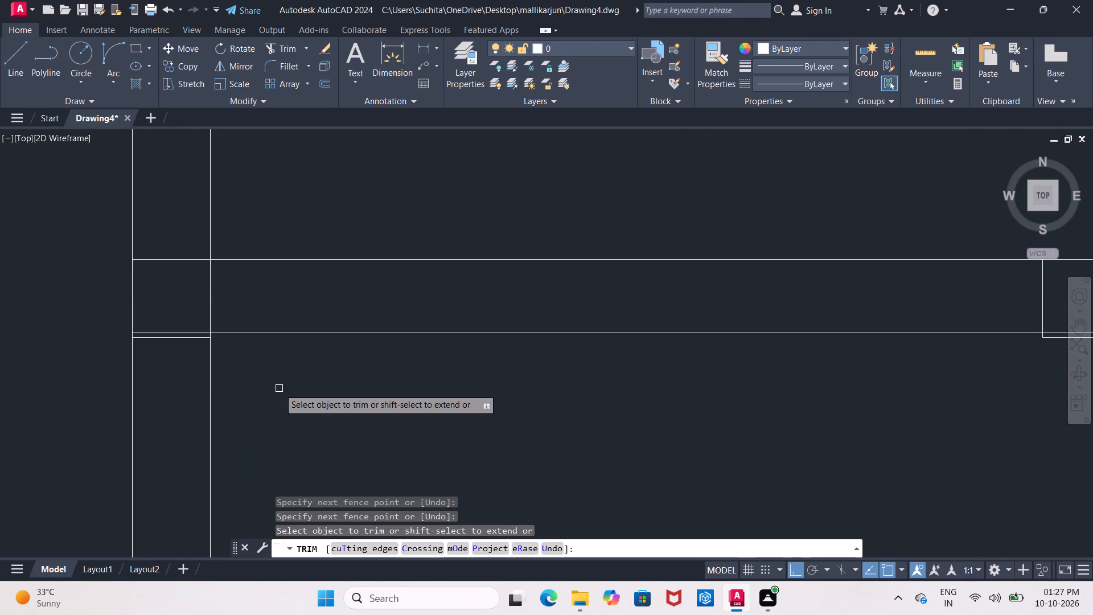
{"action": "middle_click_drag", "start_coordinate": [279, 388], "coordinate": [268, 298]}
{"action": "scroll", "coordinate": [269, 300], "scroll_direction": "down", "scroll_amount": 1}
{"action": "middle_click_drag", "start_coordinate": [269, 300], "coordinate": [235, 187]}
{"action": "scroll", "coordinate": [252, 232], "scroll_direction": "down", "scroll_amount": 4}
{"action": "middle_click_drag", "start_coordinate": [279, 267], "coordinate": [288, 142]}
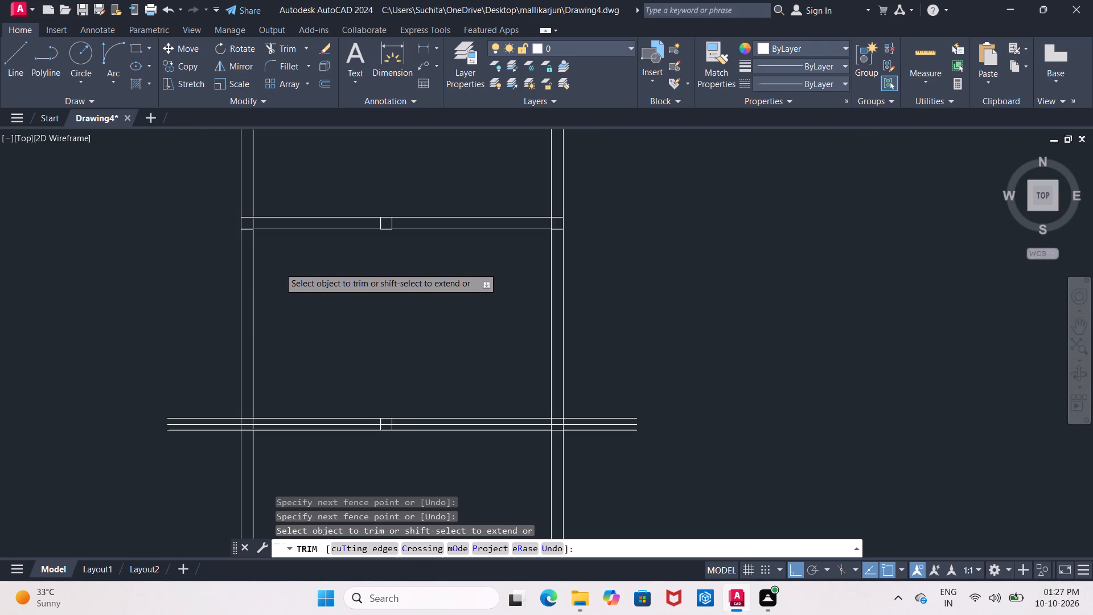
{"action": "left_click_drag", "start_coordinate": [185, 250], "coordinate": [193, 470]}
{"action": "scroll", "coordinate": [188, 449], "scroll_direction": "down", "scroll_amount": 2}
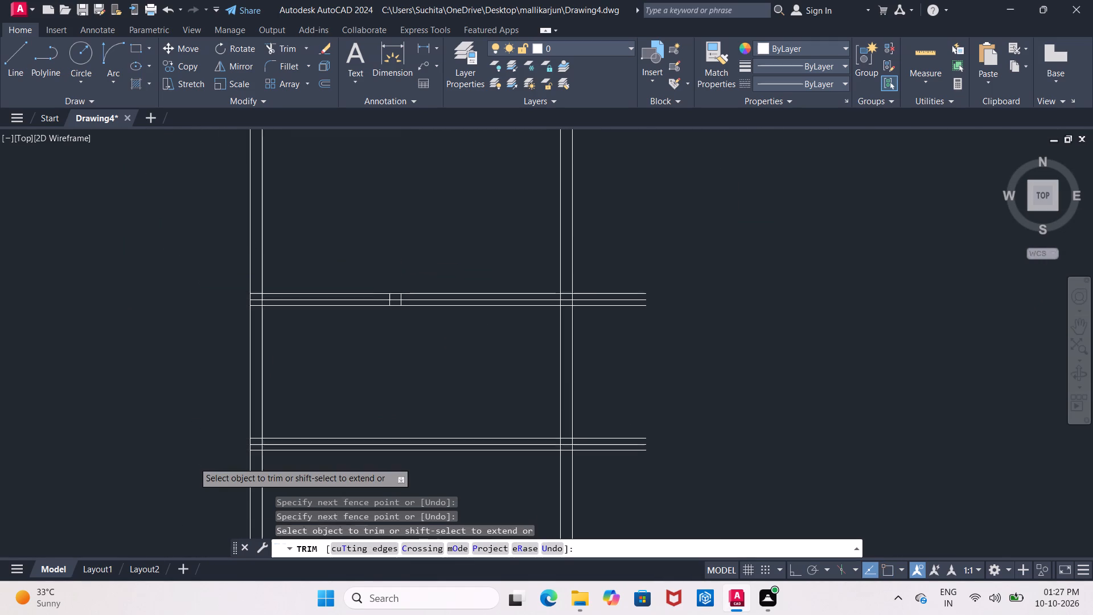
{"action": "scroll", "coordinate": [188, 447], "scroll_direction": "down", "scroll_amount": 2}
{"action": "middle_click_drag", "start_coordinate": [175, 405], "coordinate": [178, 333]}
{"action": "left_click_drag", "start_coordinate": [185, 351], "coordinate": [192, 444]}
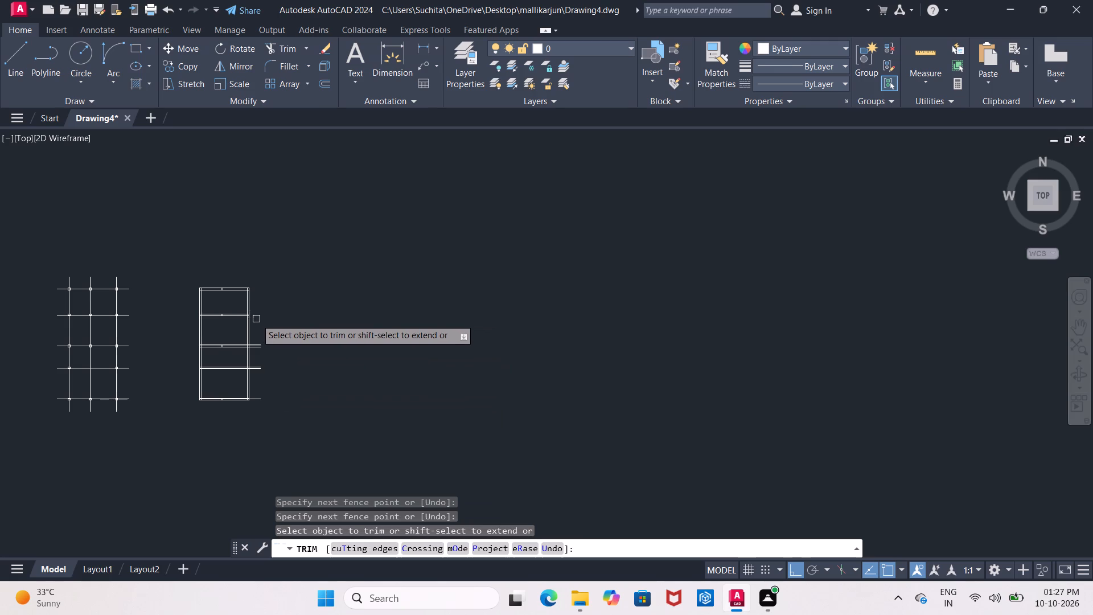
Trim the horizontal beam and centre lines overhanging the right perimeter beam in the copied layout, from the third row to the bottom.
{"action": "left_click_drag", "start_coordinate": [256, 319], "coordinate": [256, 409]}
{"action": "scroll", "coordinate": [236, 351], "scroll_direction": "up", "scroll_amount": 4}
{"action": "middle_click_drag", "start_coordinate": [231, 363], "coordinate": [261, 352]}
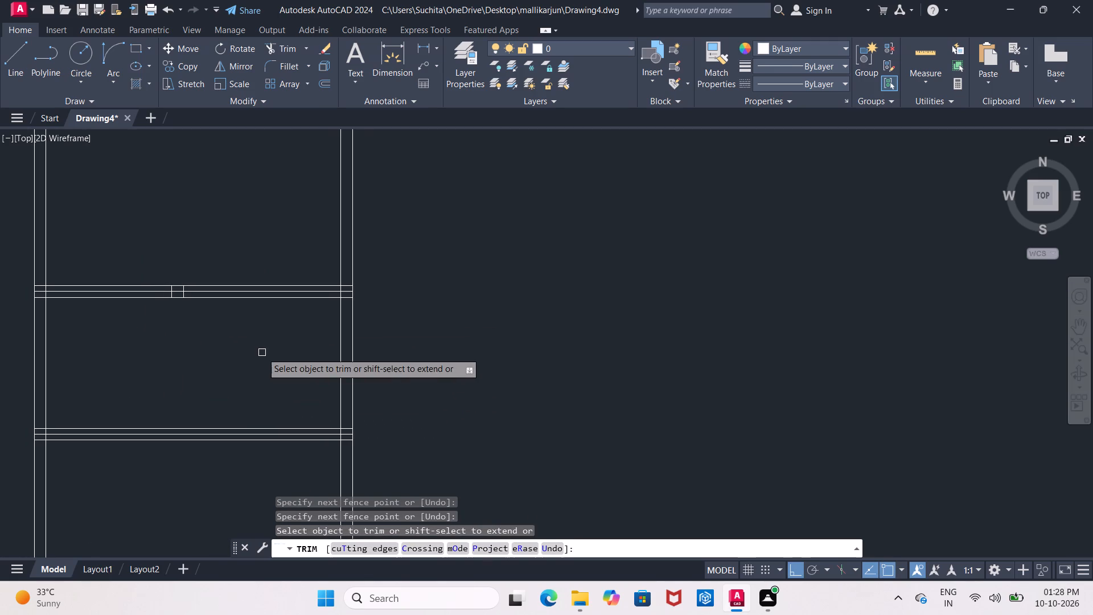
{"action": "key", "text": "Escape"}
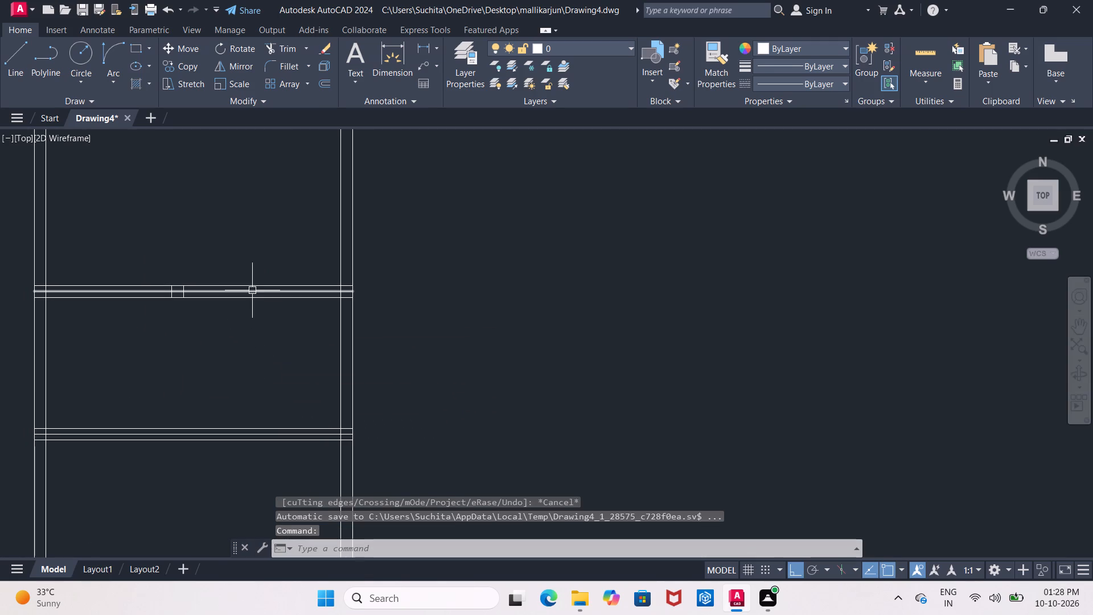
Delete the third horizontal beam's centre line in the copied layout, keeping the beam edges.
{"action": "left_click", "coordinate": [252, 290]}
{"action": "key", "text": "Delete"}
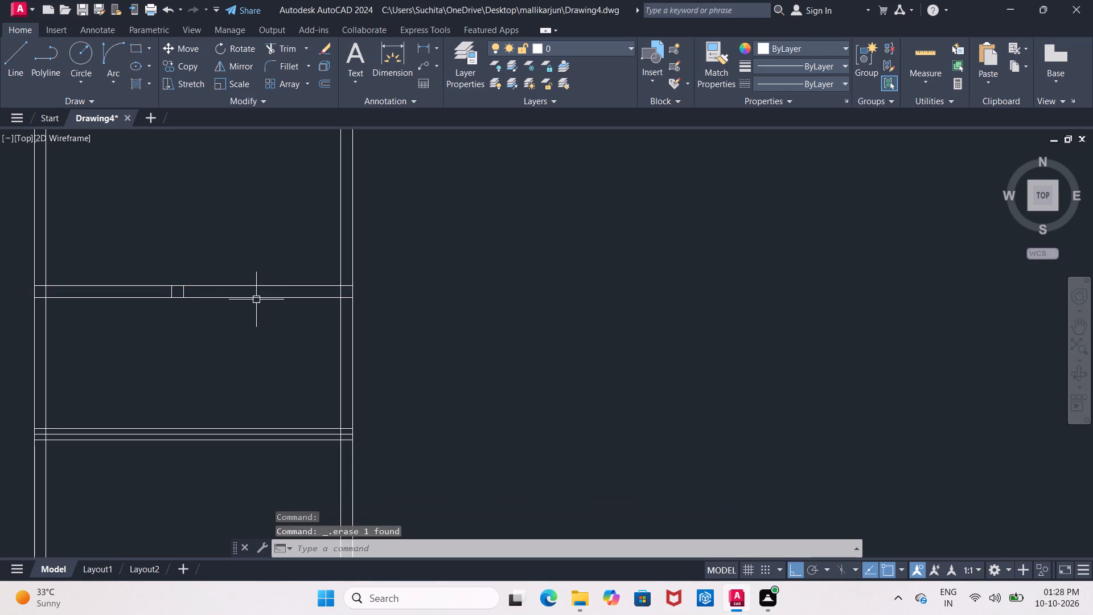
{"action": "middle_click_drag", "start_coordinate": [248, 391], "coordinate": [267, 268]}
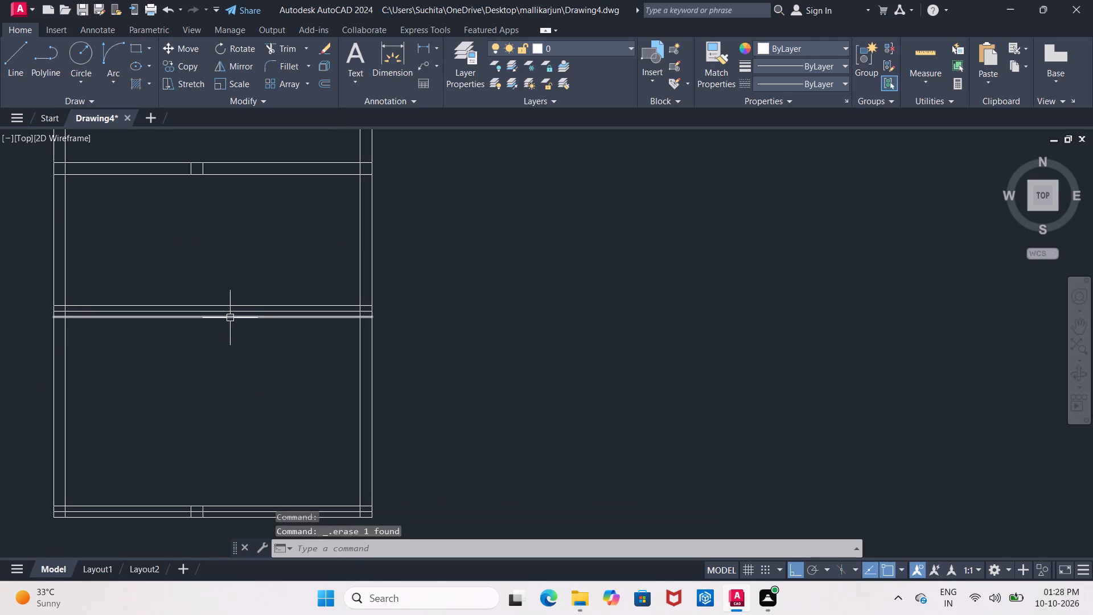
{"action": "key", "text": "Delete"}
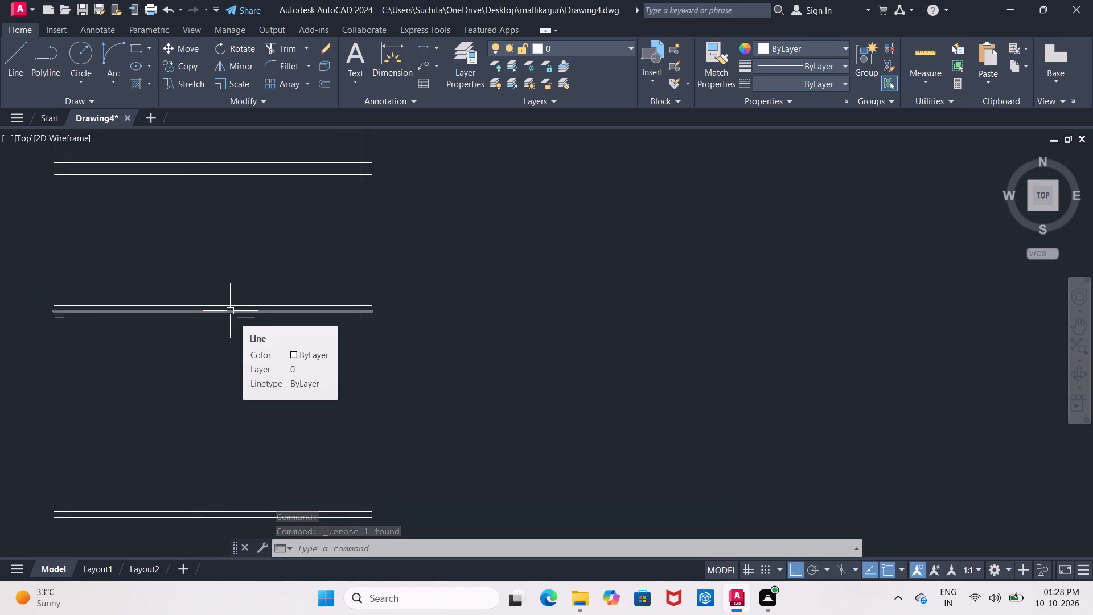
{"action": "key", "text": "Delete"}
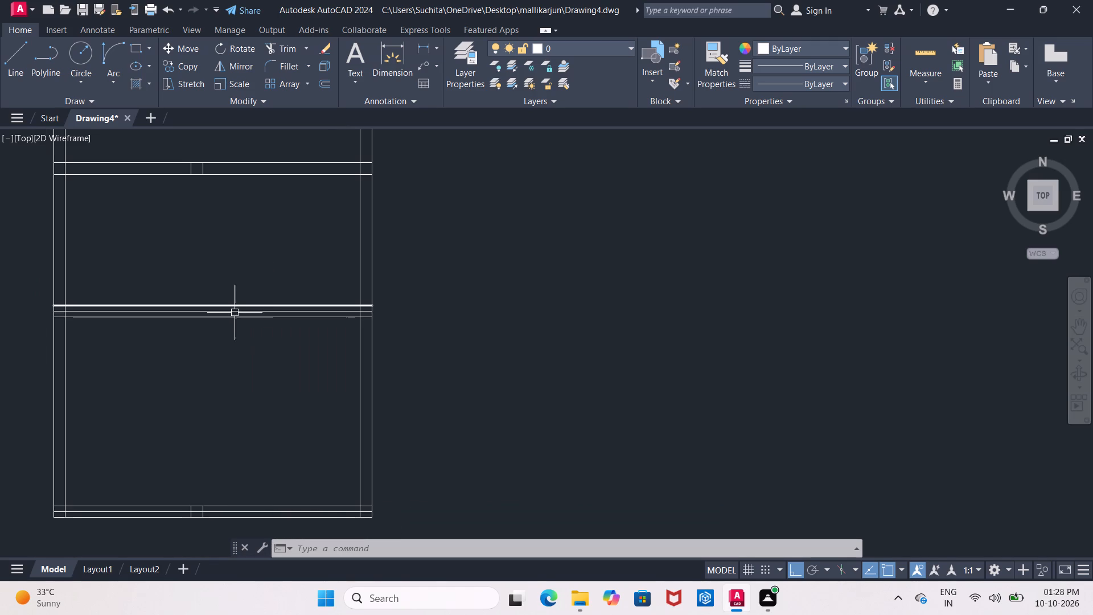
Undo the overhang trims and centre-line deletions in the copied layout, back to its full set of vertical and horizontal centre lines.
{"action": "key", "text": "ctrl+z"}
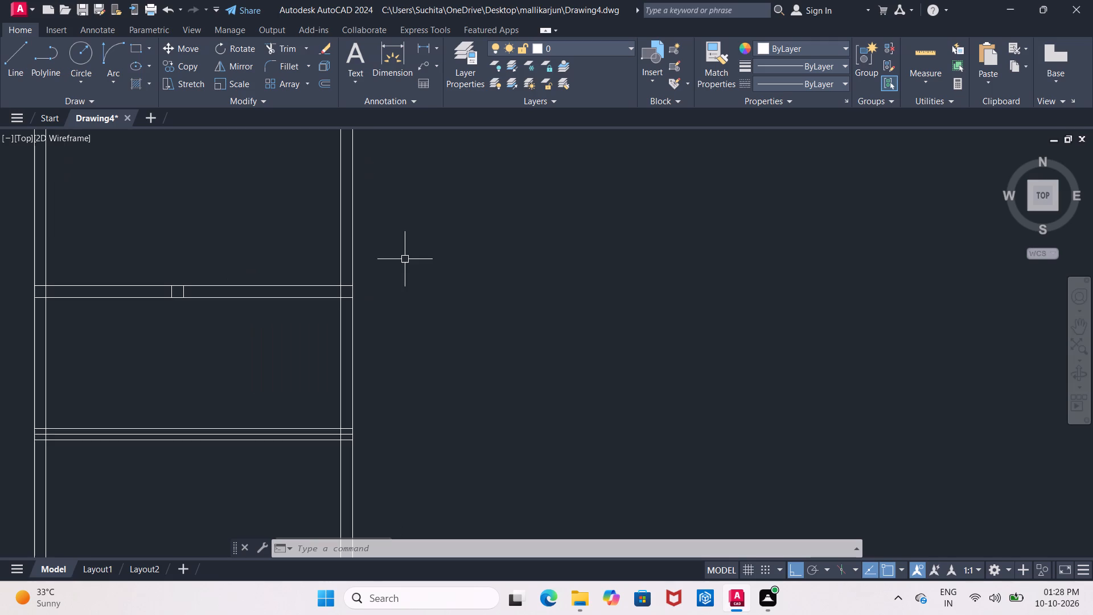
{"action": "key", "text": "Escape"}
{"action": "scroll", "coordinate": [405, 257], "scroll_direction": "down", "scroll_amount": 3}
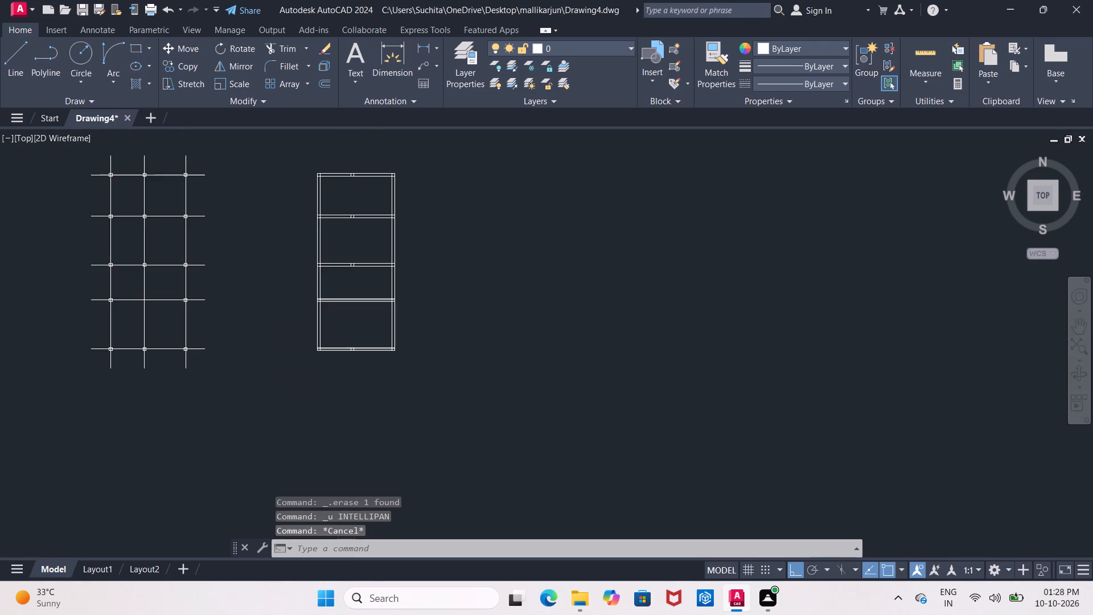
{"action": "scroll", "coordinate": [414, 257], "scroll_direction": "down", "scroll_amount": 1}
{"action": "scroll", "coordinate": [415, 255], "scroll_direction": "up", "scroll_amount": 2}
{"action": "middle_click_drag", "start_coordinate": [415, 255], "coordinate": [393, 293]}
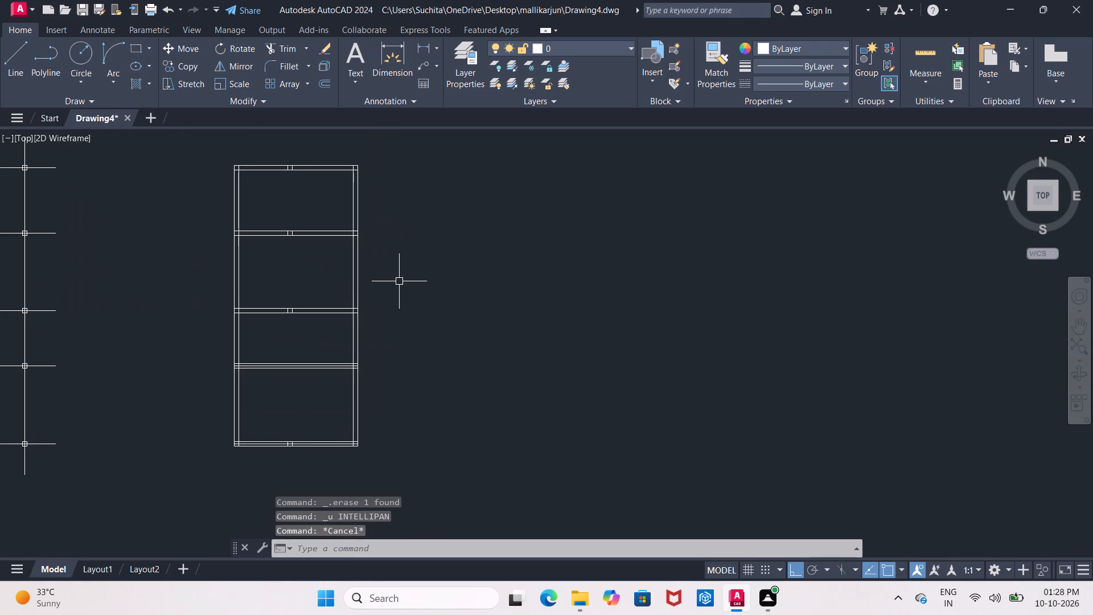
{"action": "key", "text": "ctrl+z"}
{"action": "key", "text": "ctrl+z"}
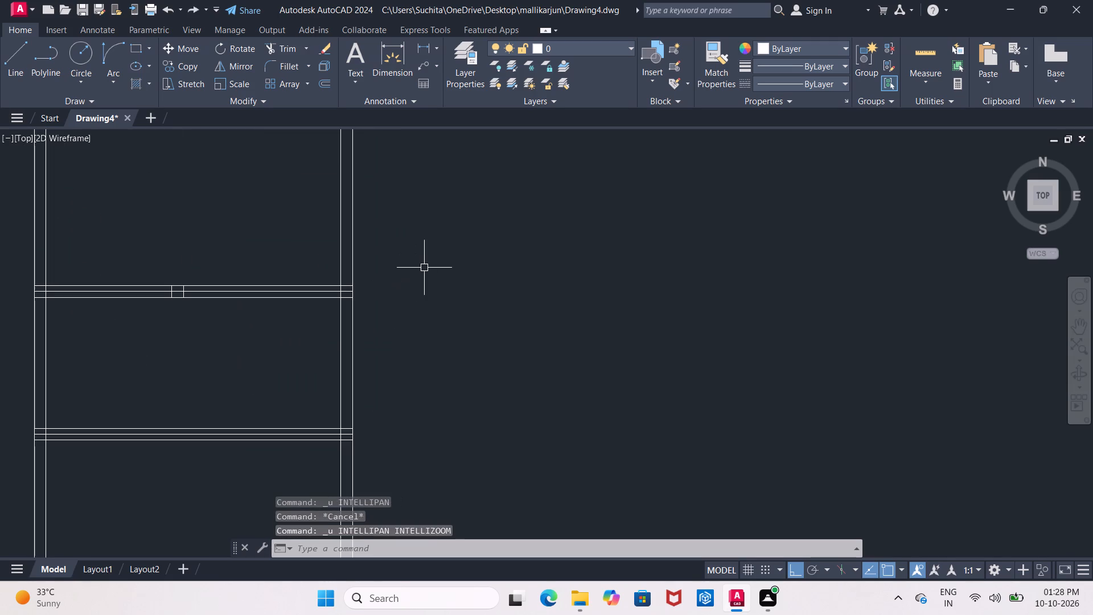
{"action": "key", "text": "ctrl+z"}
{"action": "key", "text": "ctrl+z"}
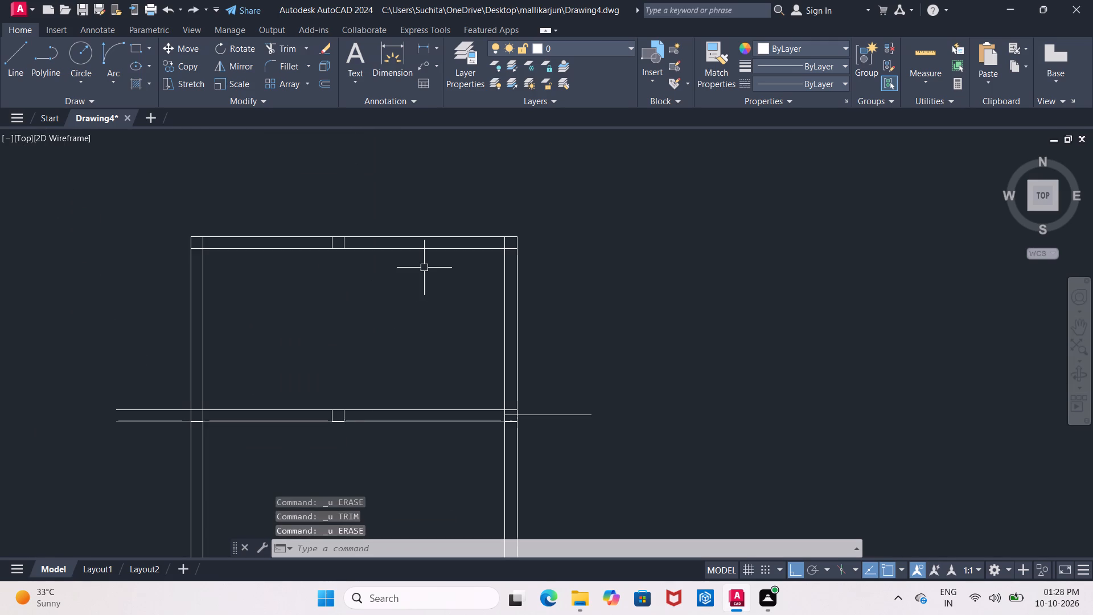
{"action": "key", "text": "ctrl+z"}
{"action": "key", "text": "ctrl+z"}
{"action": "key", "text": "ctrl+z"}
{"action": "key", "text": "ctrl+z"}
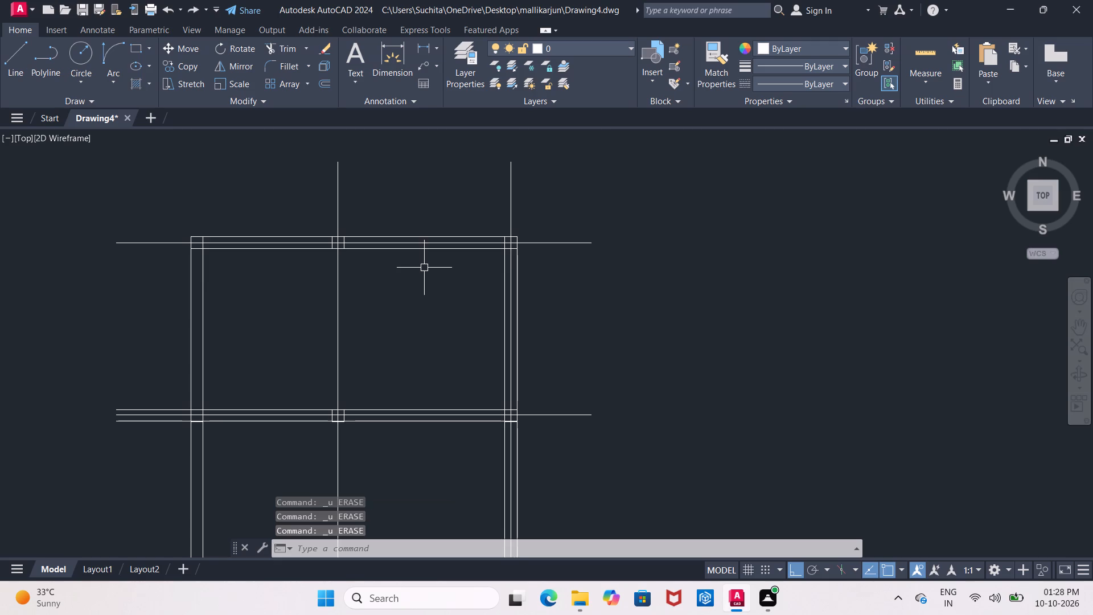
{"action": "key", "text": "ctrl+z"}
{"action": "key", "text": "ctrl+z"}
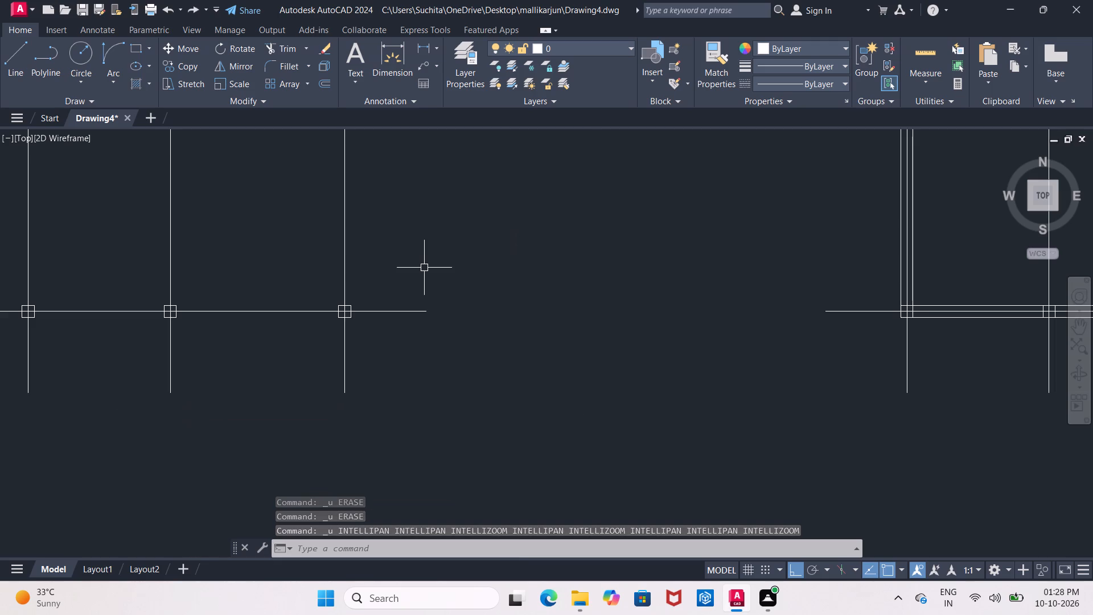
{"action": "key", "text": "Escape"}
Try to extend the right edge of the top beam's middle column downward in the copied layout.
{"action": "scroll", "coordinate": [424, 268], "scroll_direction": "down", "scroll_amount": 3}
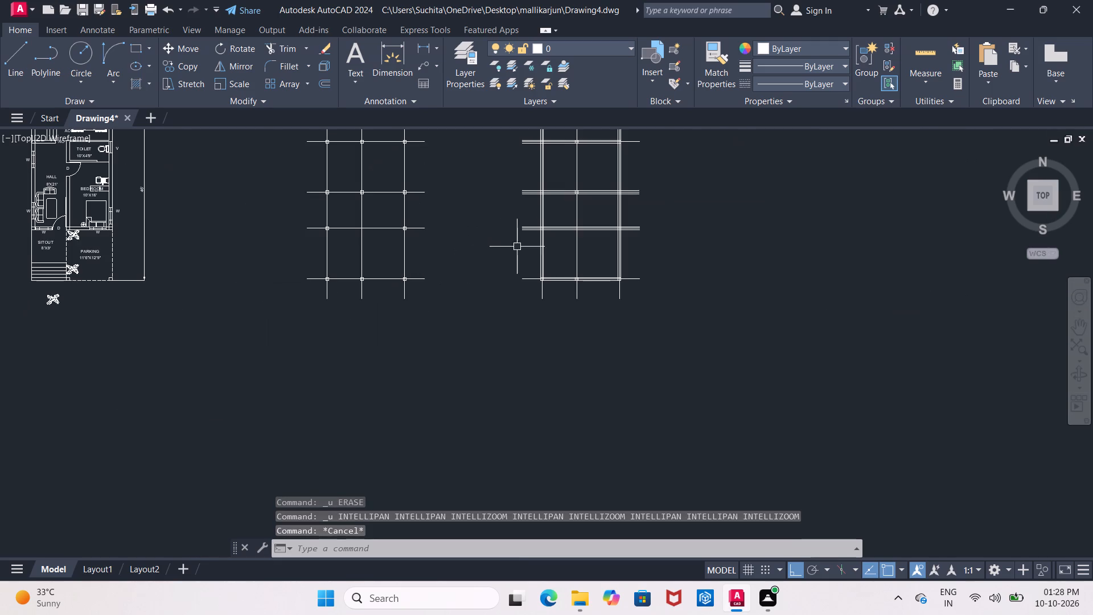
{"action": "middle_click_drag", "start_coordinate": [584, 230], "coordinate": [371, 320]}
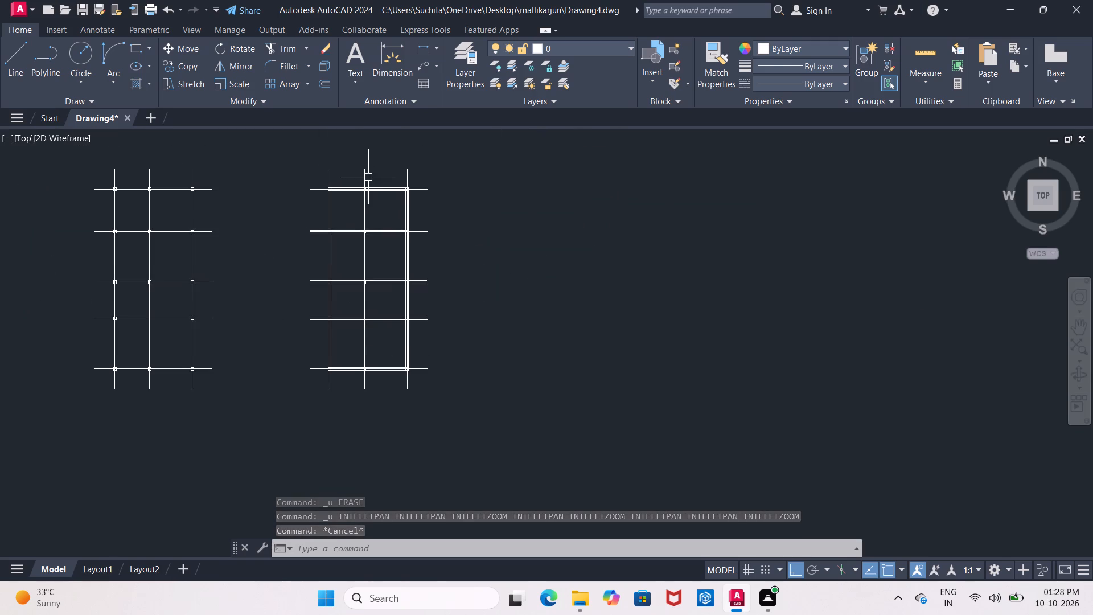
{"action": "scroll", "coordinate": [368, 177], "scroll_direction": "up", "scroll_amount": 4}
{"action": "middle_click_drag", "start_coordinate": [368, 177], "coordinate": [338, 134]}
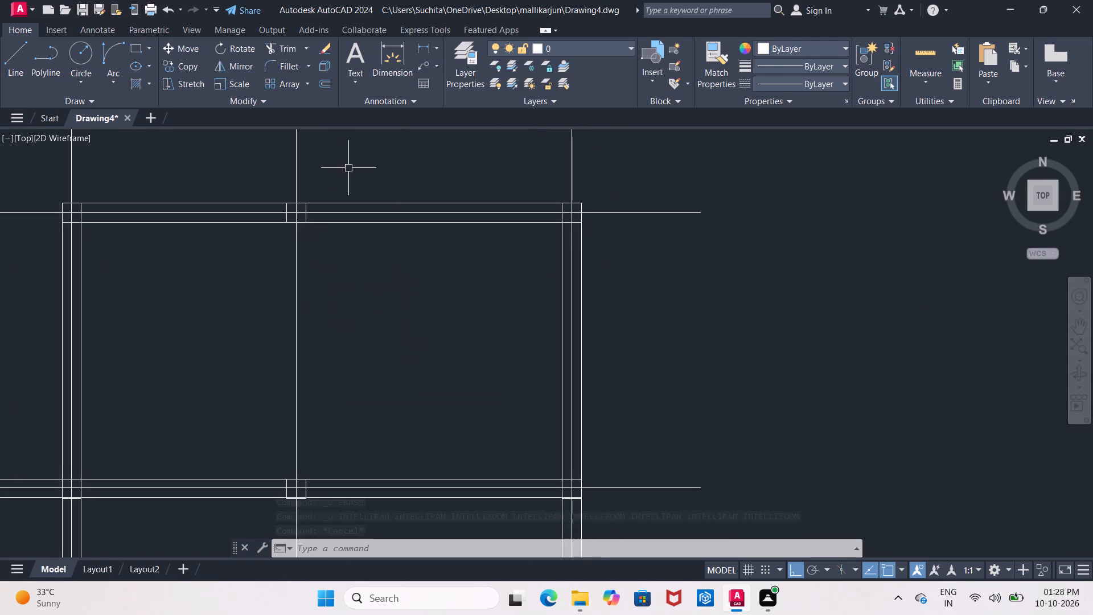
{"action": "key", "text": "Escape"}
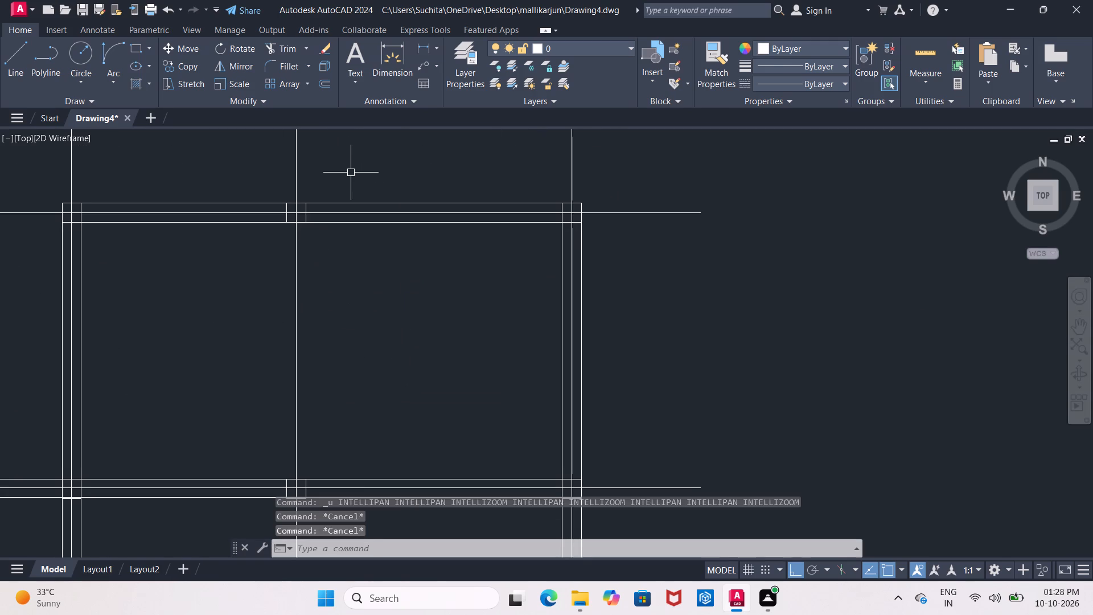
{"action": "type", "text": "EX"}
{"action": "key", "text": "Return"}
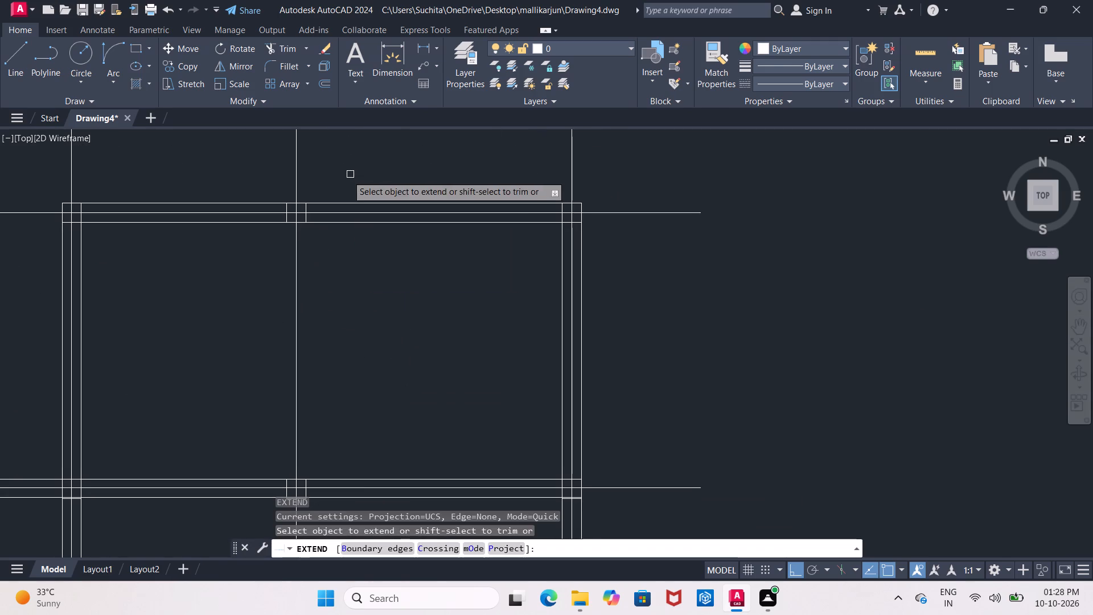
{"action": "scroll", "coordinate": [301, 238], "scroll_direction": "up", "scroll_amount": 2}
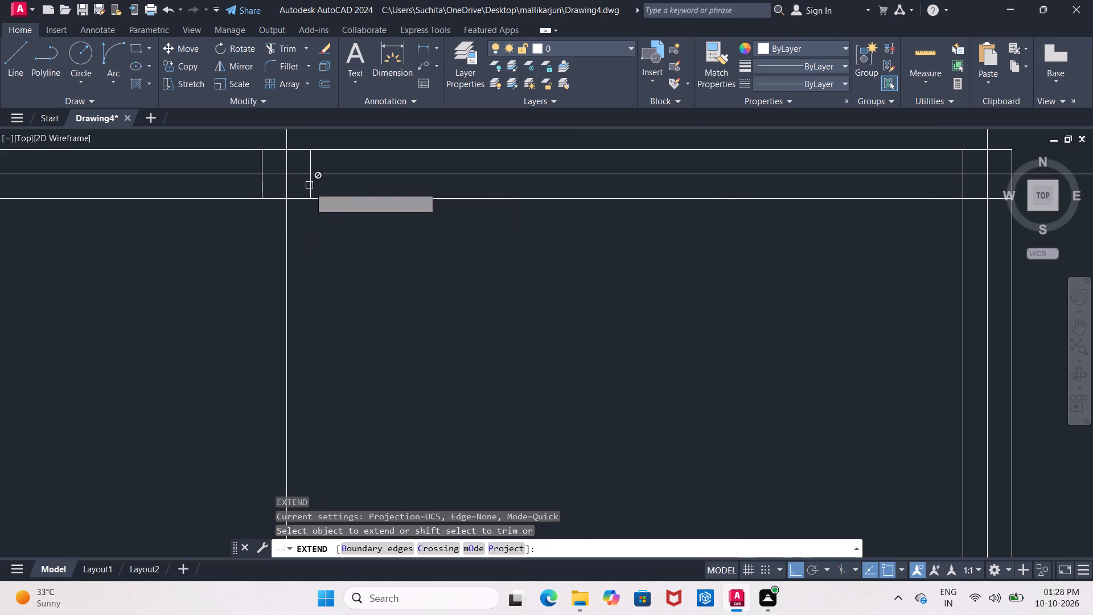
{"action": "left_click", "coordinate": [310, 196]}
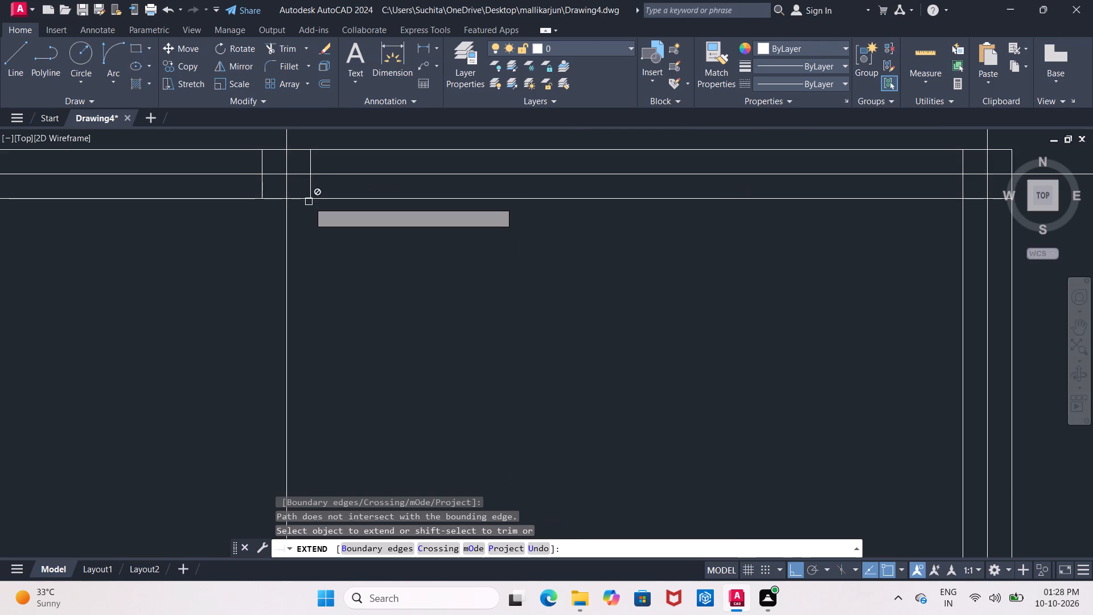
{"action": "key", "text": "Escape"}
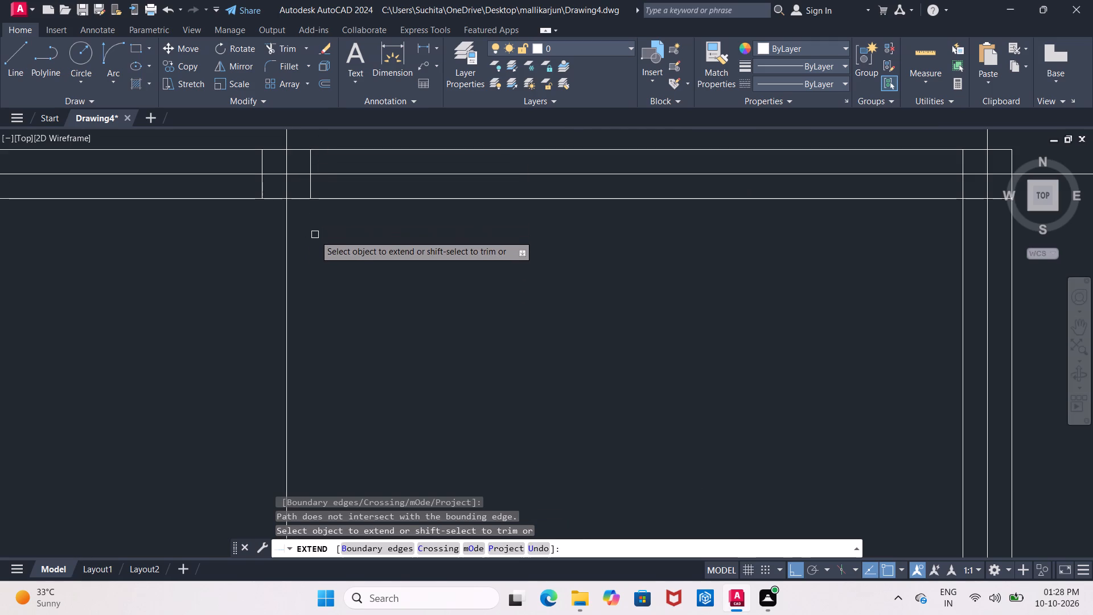
Draw a vertical line from the top middle column's lower-right corner down past the bottom beam, just beyond the centre line's lower end.
{"action": "scroll", "coordinate": [317, 238], "scroll_direction": "down", "scroll_amount": 3}
{"action": "middle_click_drag", "start_coordinate": [317, 240], "coordinate": [294, 108]}
{"action": "scroll", "coordinate": [294, 108], "scroll_direction": "down", "scroll_amount": 1}
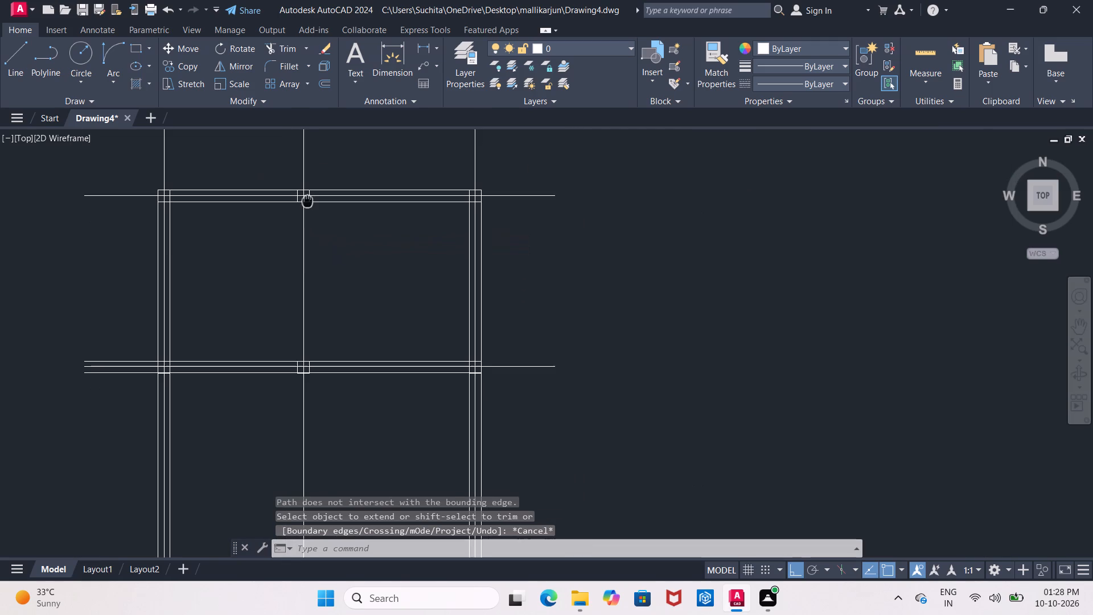
{"action": "scroll", "coordinate": [319, 304], "scroll_direction": "down", "scroll_amount": 1}
{"action": "middle_click_drag", "start_coordinate": [303, 281], "coordinate": [250, 273]}
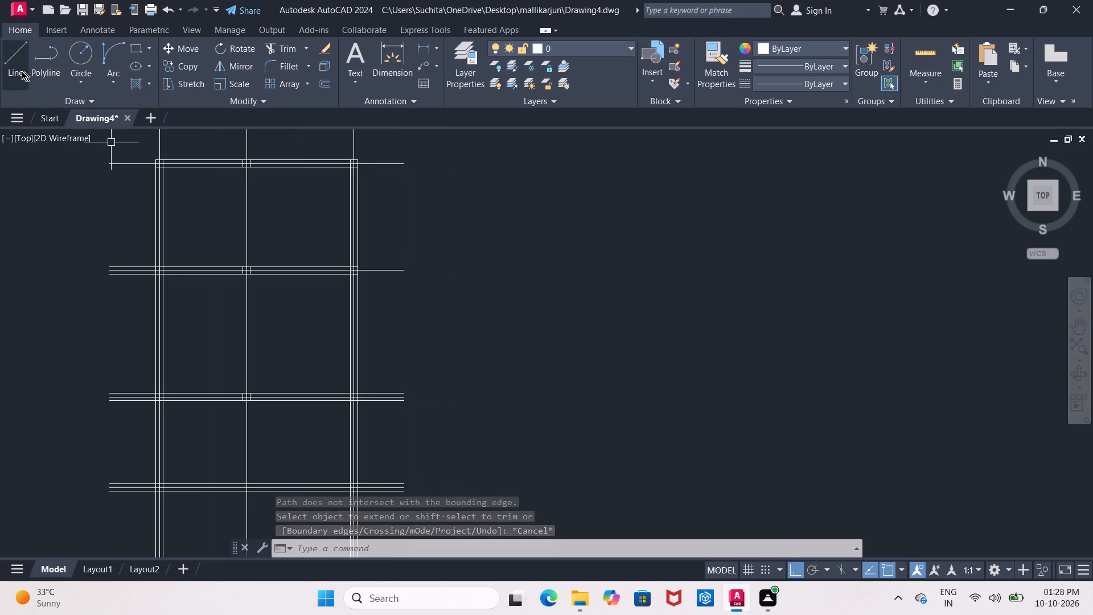
{"action": "left_click", "coordinate": [22, 71]}
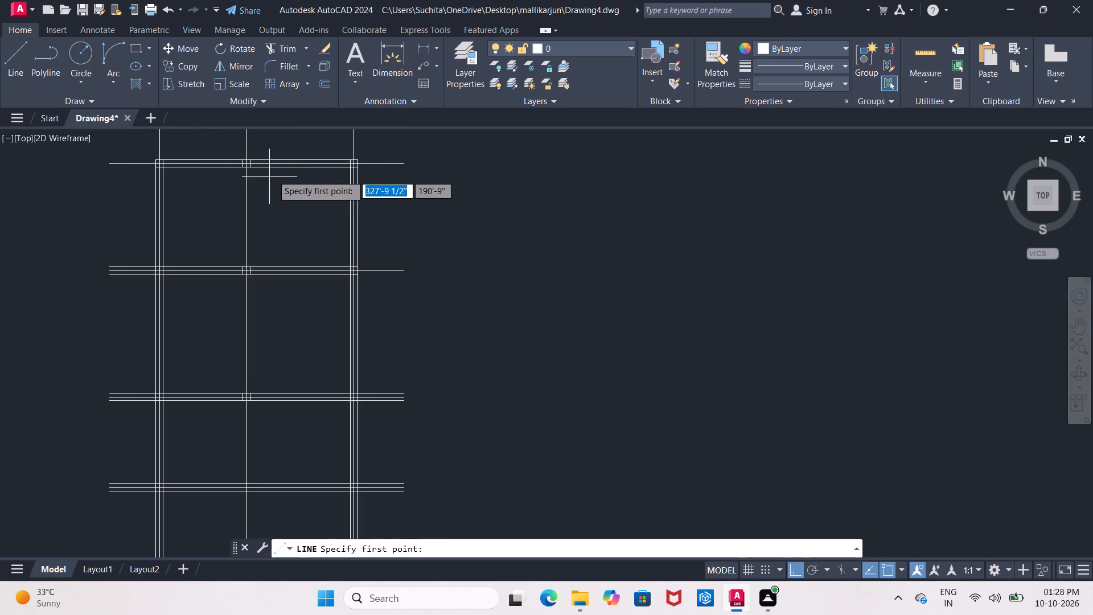
{"action": "scroll", "coordinate": [253, 167], "scroll_direction": "up", "scroll_amount": 5}
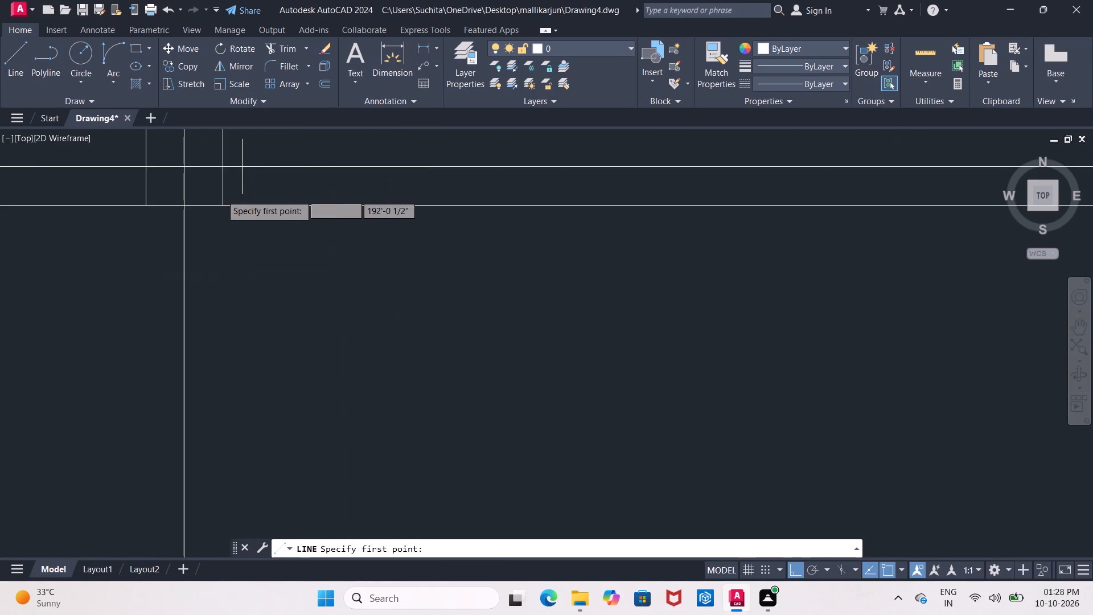
{"action": "left_click", "coordinate": [223, 204]}
{"action": "scroll", "coordinate": [221, 240], "scroll_direction": "down", "scroll_amount": 2}
{"action": "middle_click_drag", "start_coordinate": [200, 171], "coordinate": [196, 150]}
{"action": "scroll", "coordinate": [200, 171], "scroll_direction": "down", "scroll_amount": 1}
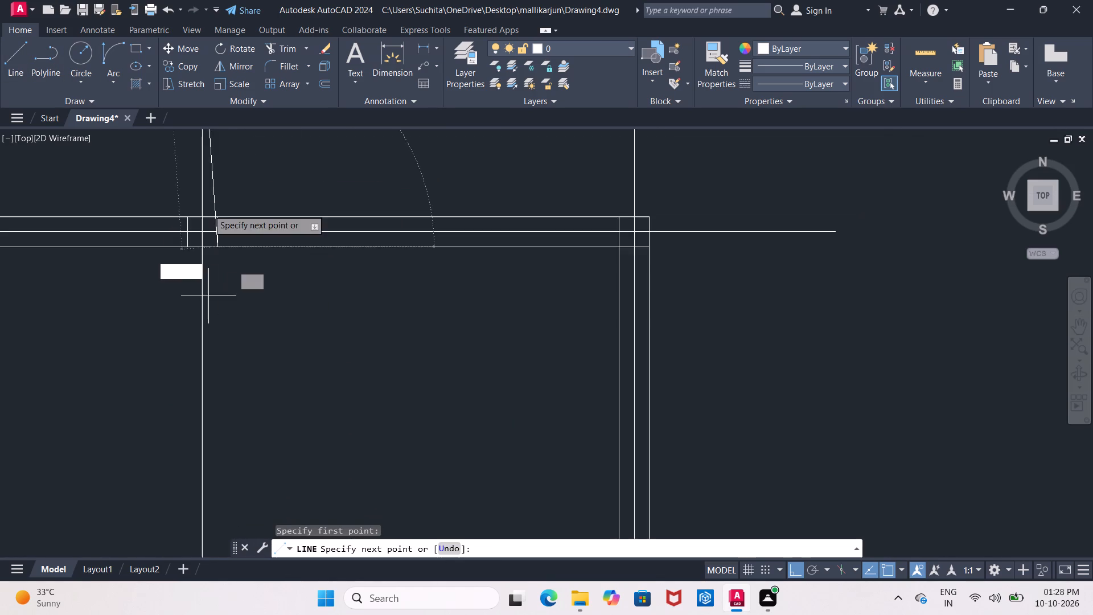
{"action": "middle_click_drag", "start_coordinate": [196, 150], "coordinate": [194, 149]}
{"action": "middle_click_drag", "start_coordinate": [232, 386], "coordinate": [221, 139]}
{"action": "scroll", "coordinate": [220, 178], "scroll_direction": "down", "scroll_amount": 5}
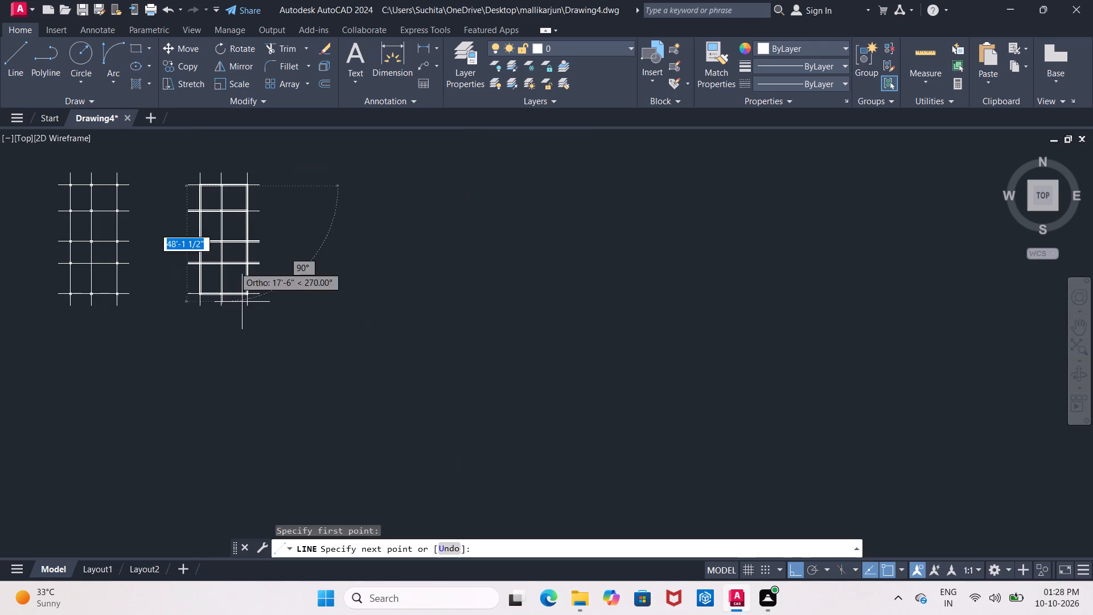
{"action": "scroll", "coordinate": [243, 305], "scroll_direction": "up", "scroll_amount": 5}
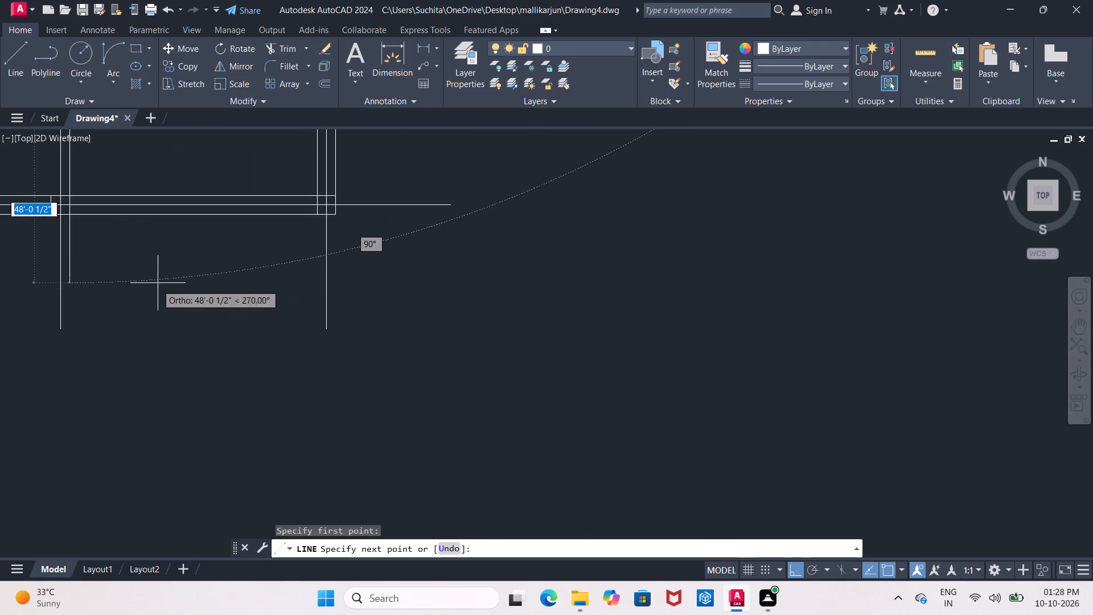
{"action": "left_click", "coordinate": [146, 339]}
{"action": "key", "text": "Escape"}
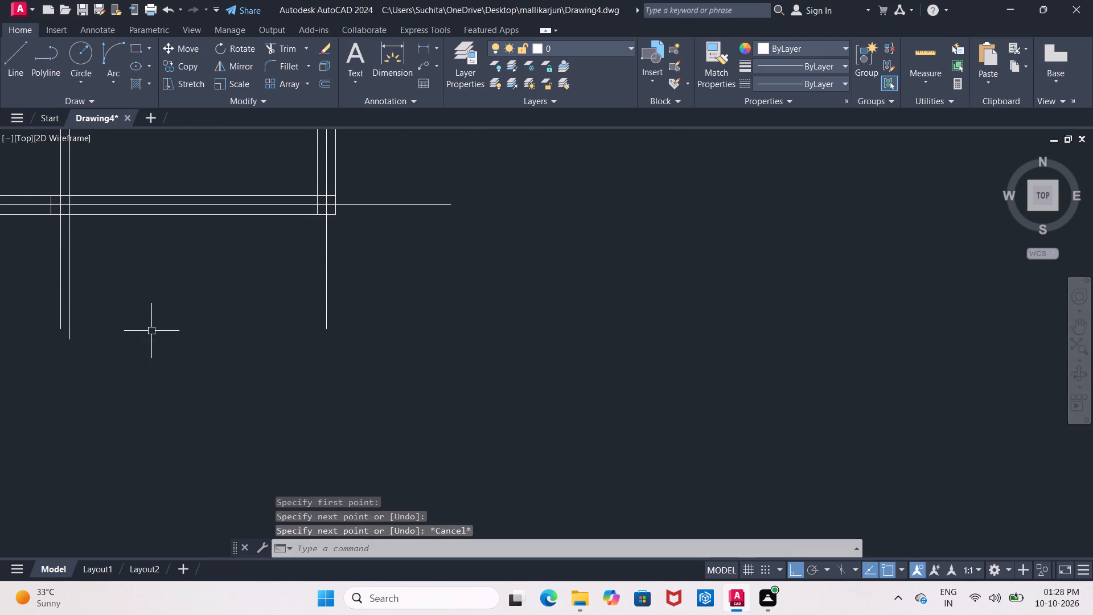
Draw a vertical line from the top middle column's lower-left corner down past the bottom beam in the copied layout.
{"action": "middle_click_drag", "start_coordinate": [149, 320], "coordinate": [176, 388]}
{"action": "scroll", "coordinate": [177, 389], "scroll_direction": "down", "scroll_amount": 6}
{"action": "scroll", "coordinate": [174, 313], "scroll_direction": "up", "scroll_amount": 5}
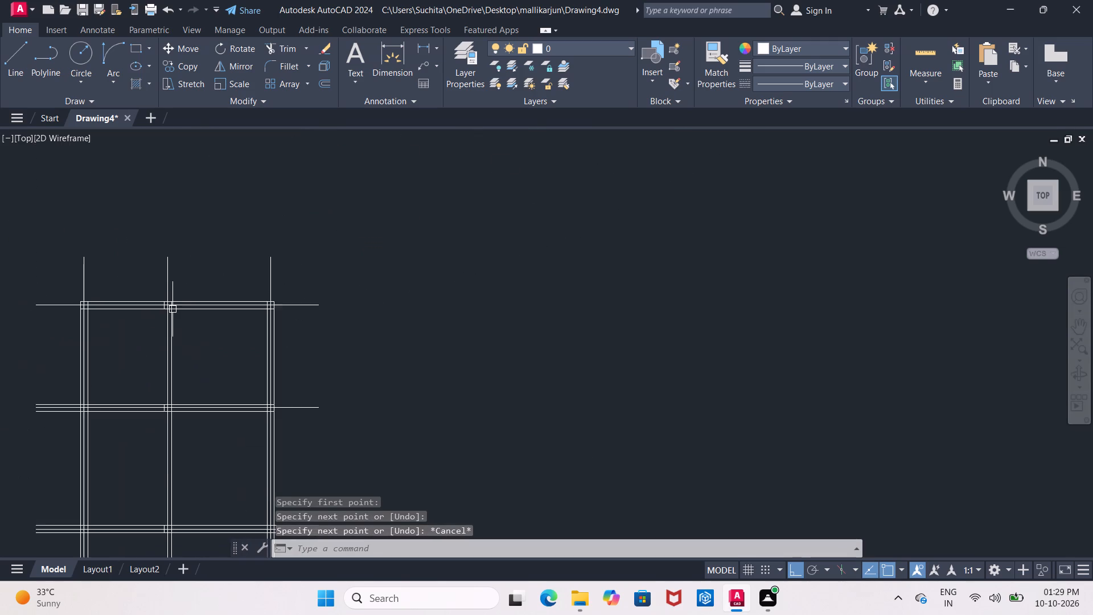
{"action": "scroll", "coordinate": [176, 291], "scroll_direction": "up", "scroll_amount": 2}
{"action": "middle_click_drag", "start_coordinate": [198, 242], "coordinate": [216, 142]}
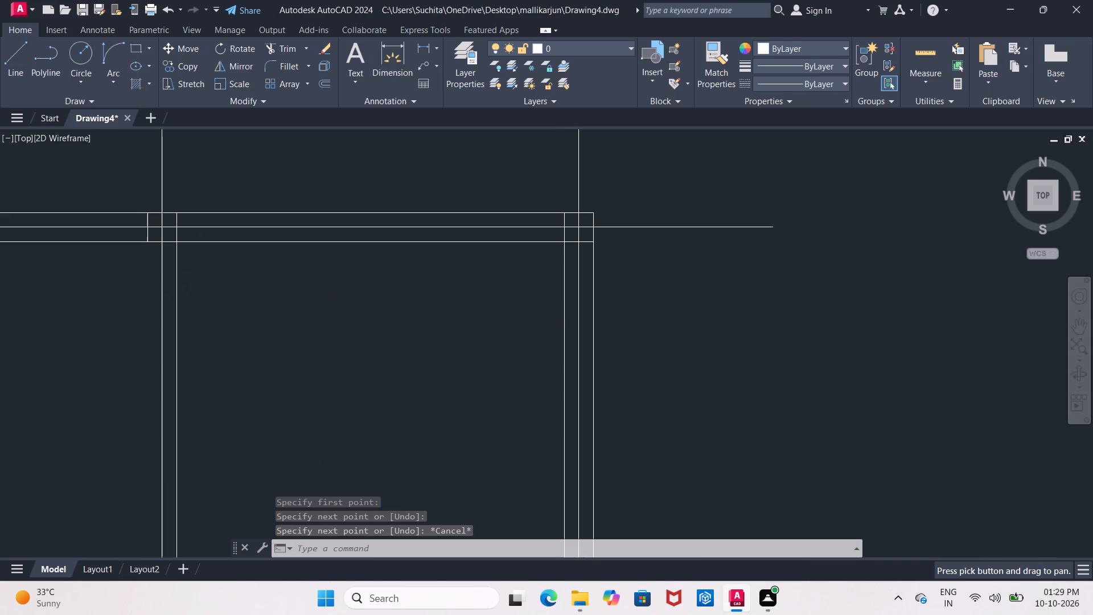
{"action": "left_click", "coordinate": [12, 62]}
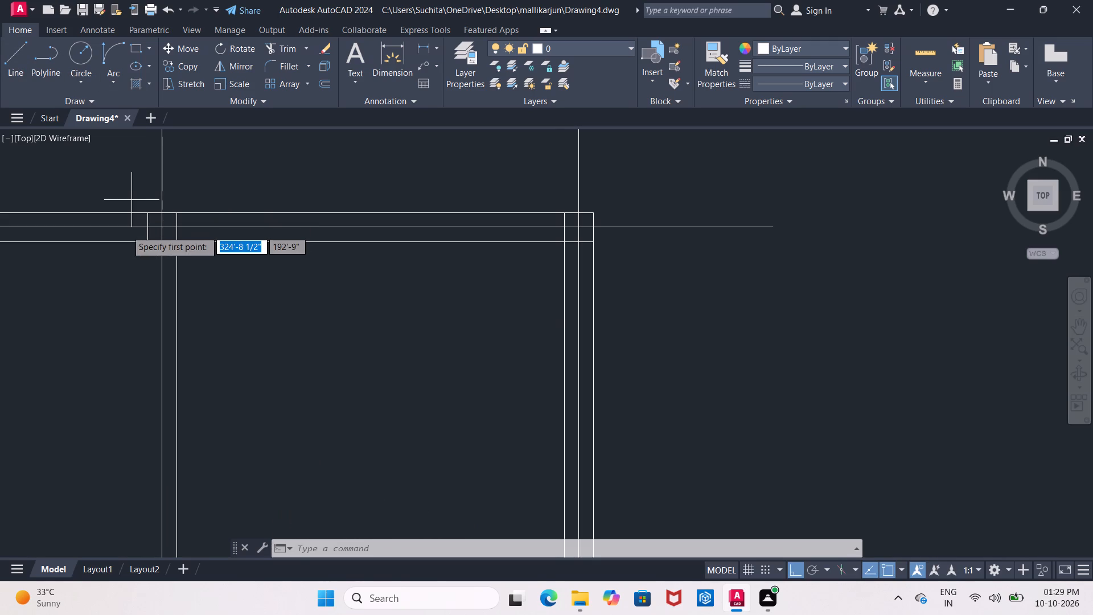
{"action": "left_click", "coordinate": [148, 244]}
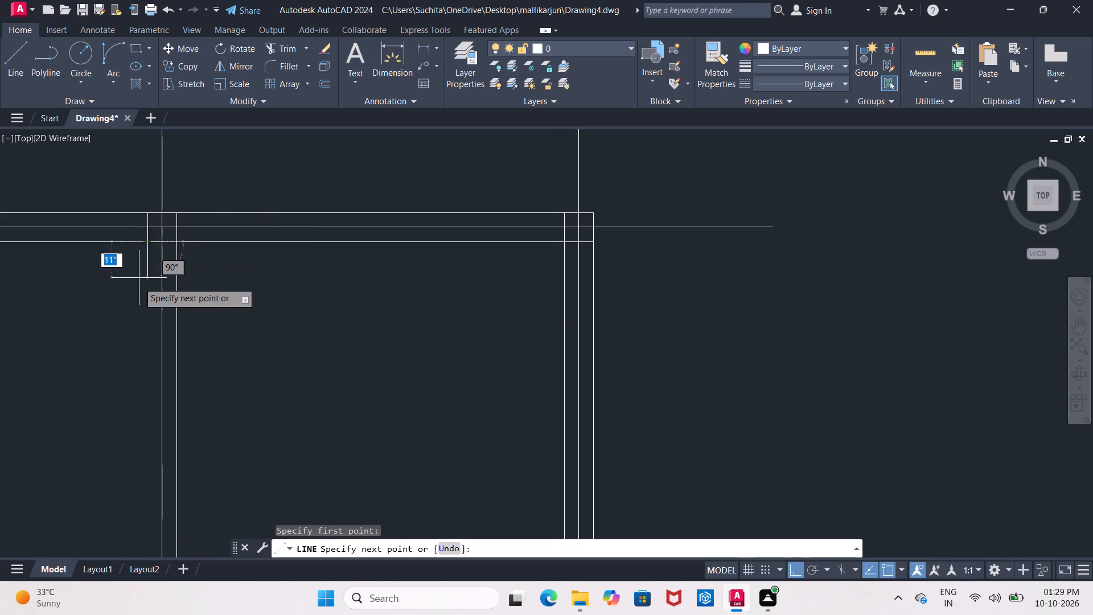
{"action": "middle_click_drag", "start_coordinate": [133, 354], "coordinate": [150, 214]}
{"action": "scroll", "coordinate": [154, 250], "scroll_direction": "down", "scroll_amount": 5}
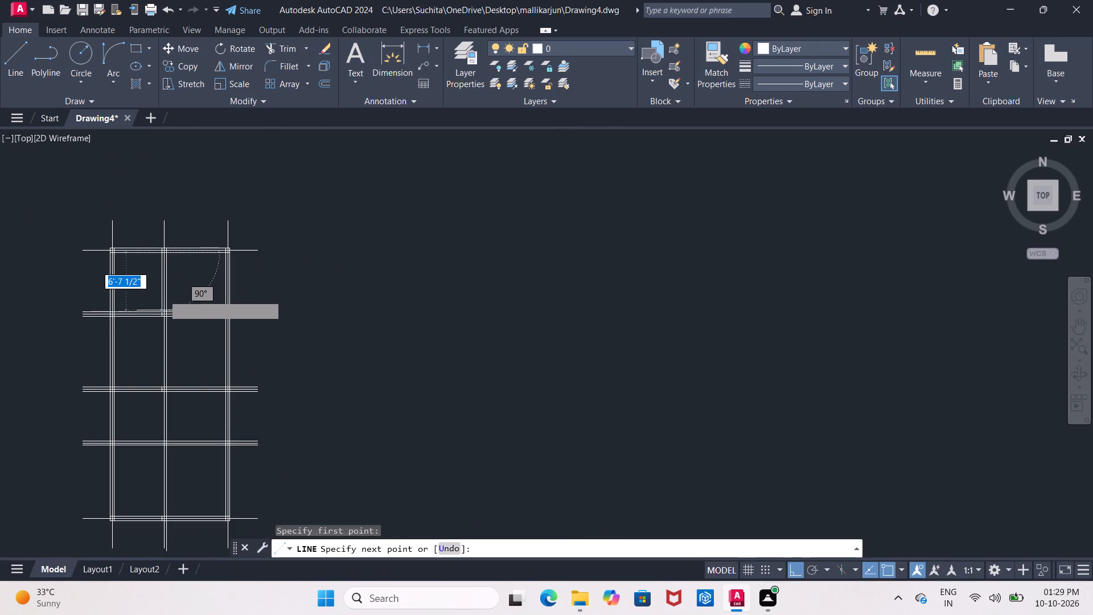
{"action": "middle_click_drag", "start_coordinate": [176, 391], "coordinate": [176, 216]}
{"action": "scroll", "coordinate": [160, 364], "scroll_direction": "up", "scroll_amount": 2}
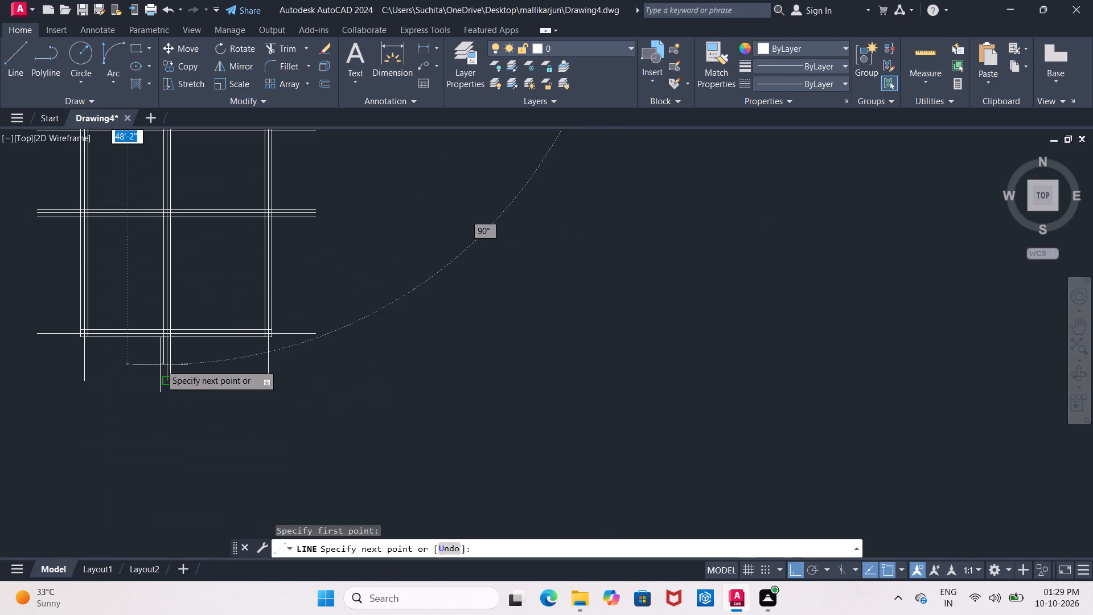
{"action": "scroll", "coordinate": [160, 364], "scroll_direction": "up", "scroll_amount": 3}
{"action": "left_click", "coordinate": [155, 421]}
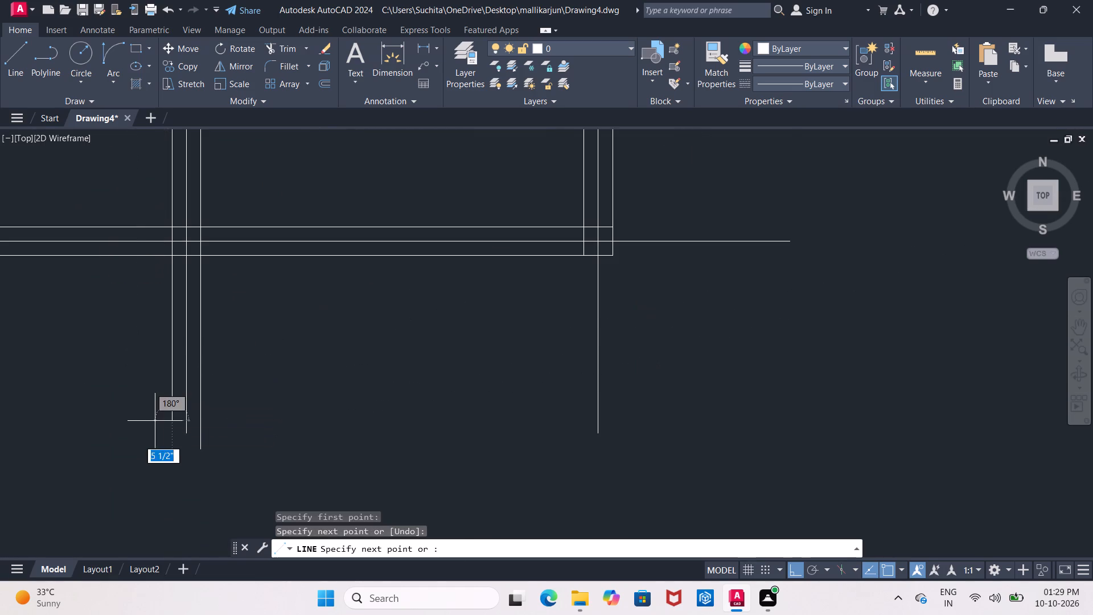
{"action": "key", "text": "Escape"}
Delete the middle vertical beam's centre line in the copied layout, keeping its two edge lines.
{"action": "scroll", "coordinate": [160, 414], "scroll_direction": "down", "scroll_amount": 3}
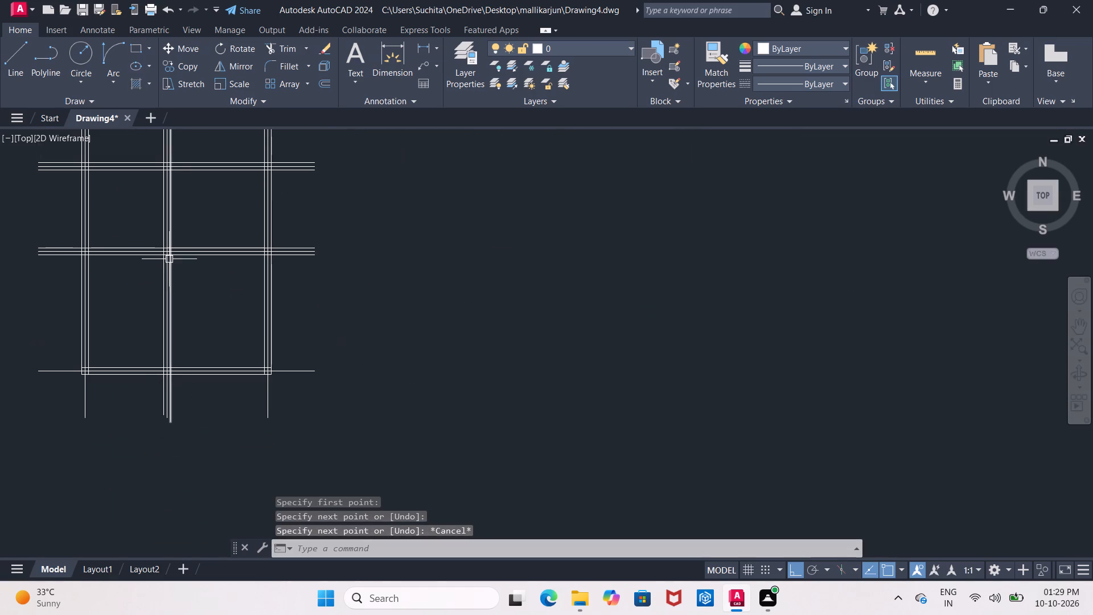
{"action": "scroll", "coordinate": [149, 324], "scroll_direction": "up", "scroll_amount": 2}
{"action": "middle_click_drag", "start_coordinate": [149, 323], "coordinate": [56, 295]}
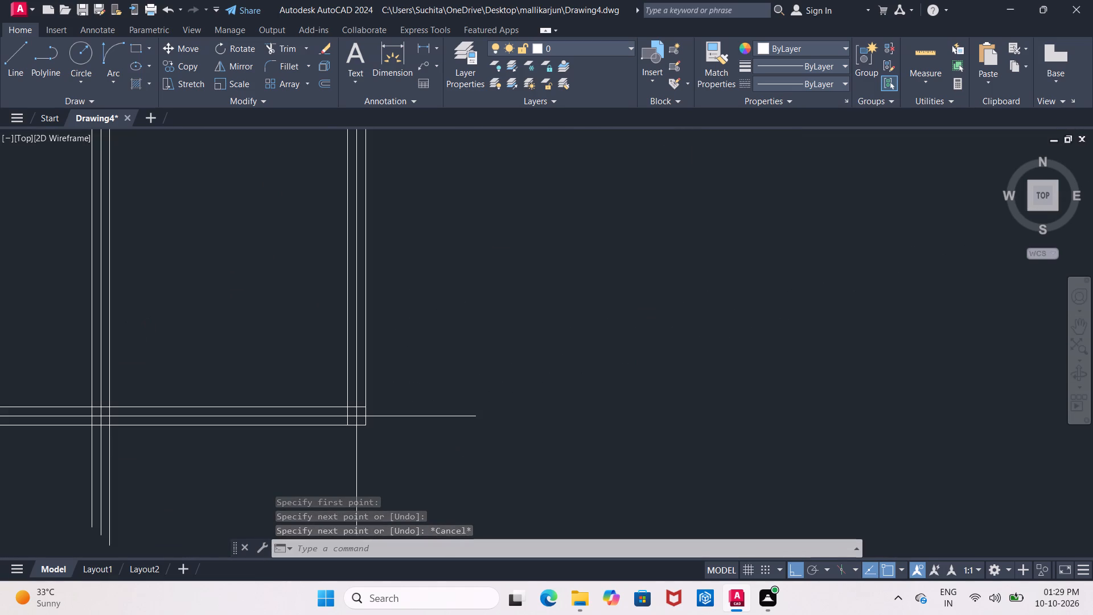
{"action": "left_click", "coordinate": [101, 325]}
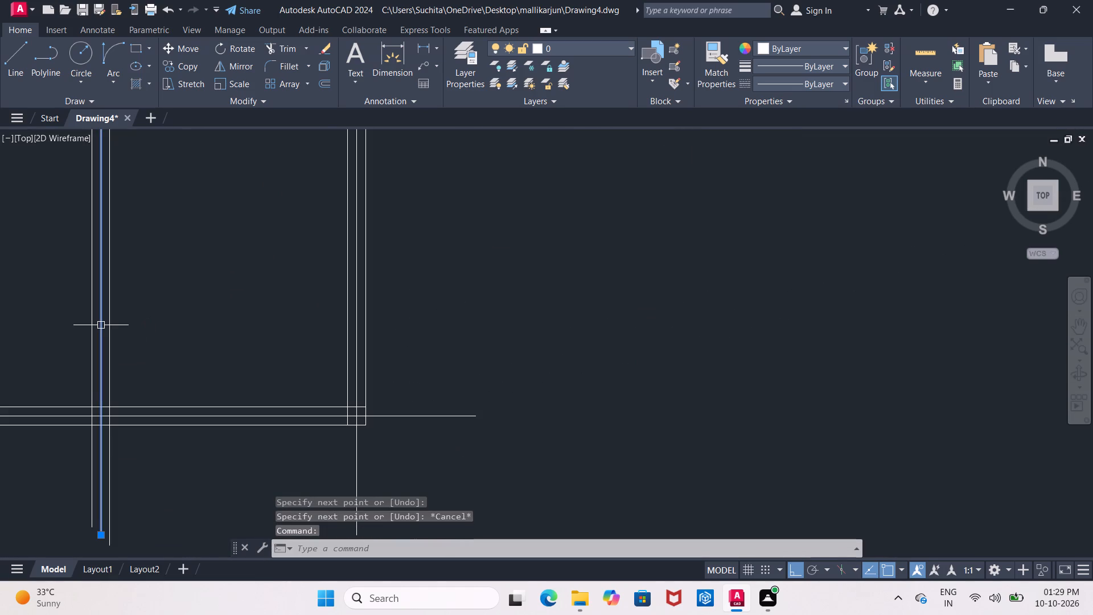
{"action": "key", "text": "Delete"}
Delete the centre lines of the fourth and third horizontal beams in the copied layout, keeping the beam edges.
{"action": "scroll", "coordinate": [104, 325], "scroll_direction": "down", "scroll_amount": 2}
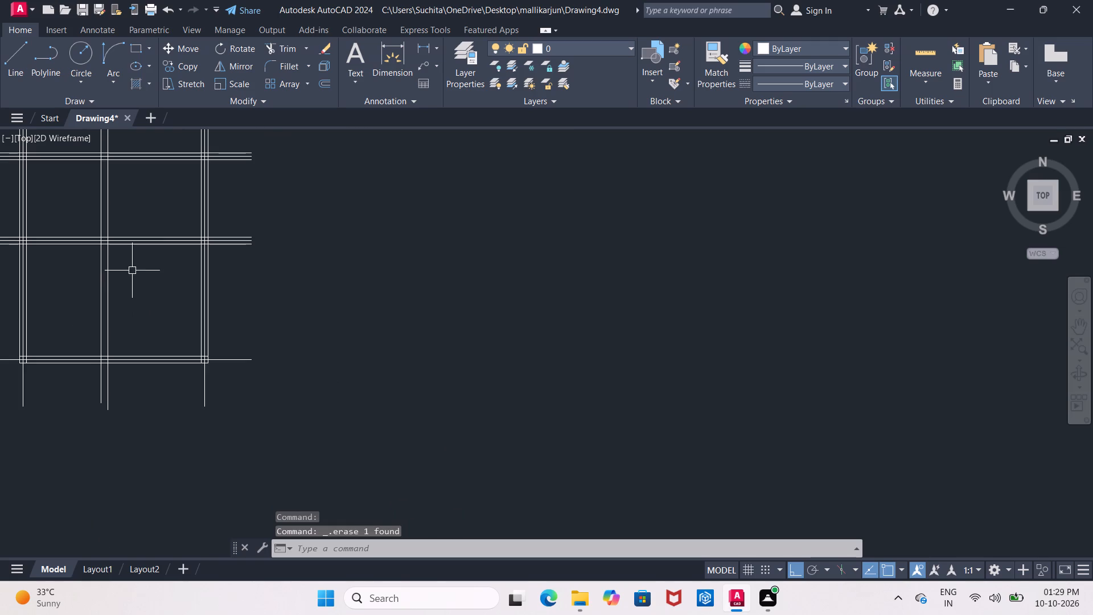
{"action": "scroll", "coordinate": [132, 264], "scroll_direction": "up", "scroll_amount": 2}
{"action": "left_click", "coordinate": [163, 205]}
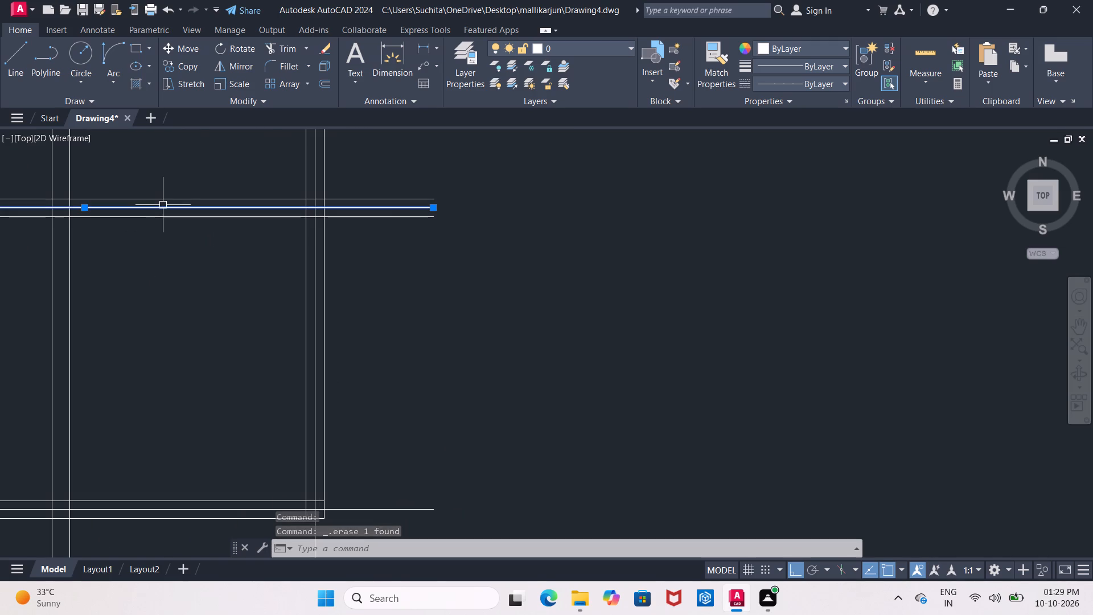
{"action": "key", "text": "Delete"}
{"action": "scroll", "coordinate": [163, 205], "scroll_direction": "down", "scroll_amount": 3}
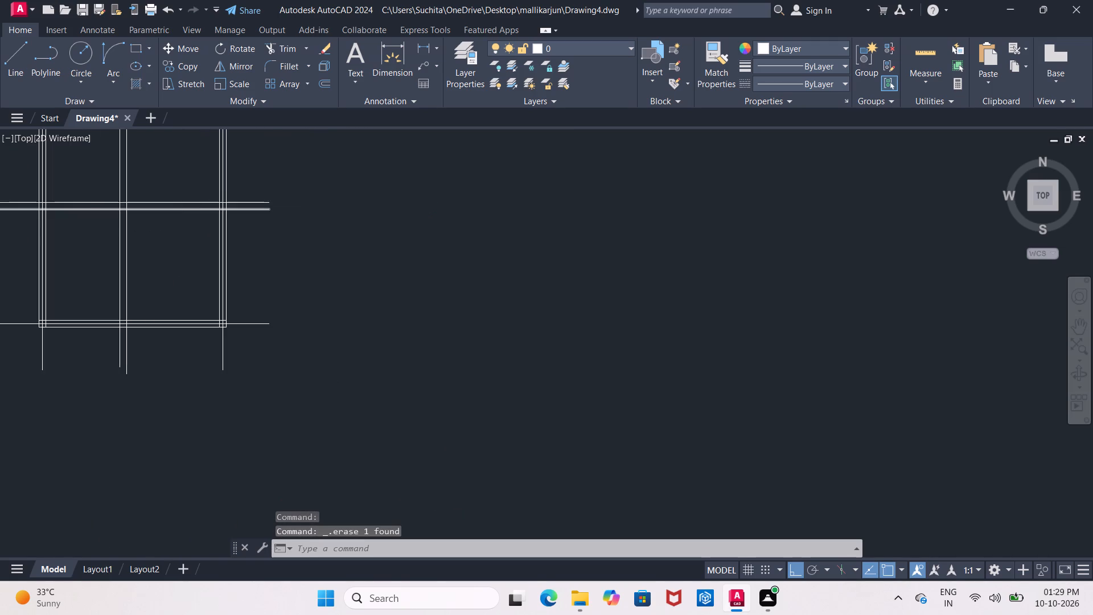
{"action": "scroll", "coordinate": [163, 169], "scroll_direction": "up", "scroll_amount": 2}
{"action": "middle_click_drag", "start_coordinate": [168, 172], "coordinate": [183, 238]}
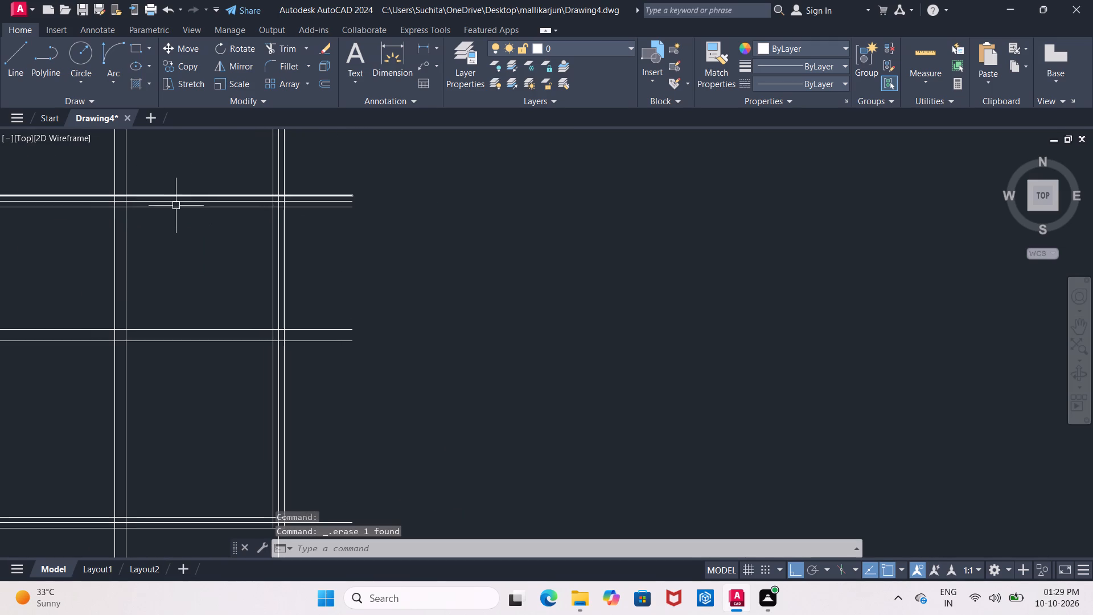
{"action": "left_click", "coordinate": [178, 199]}
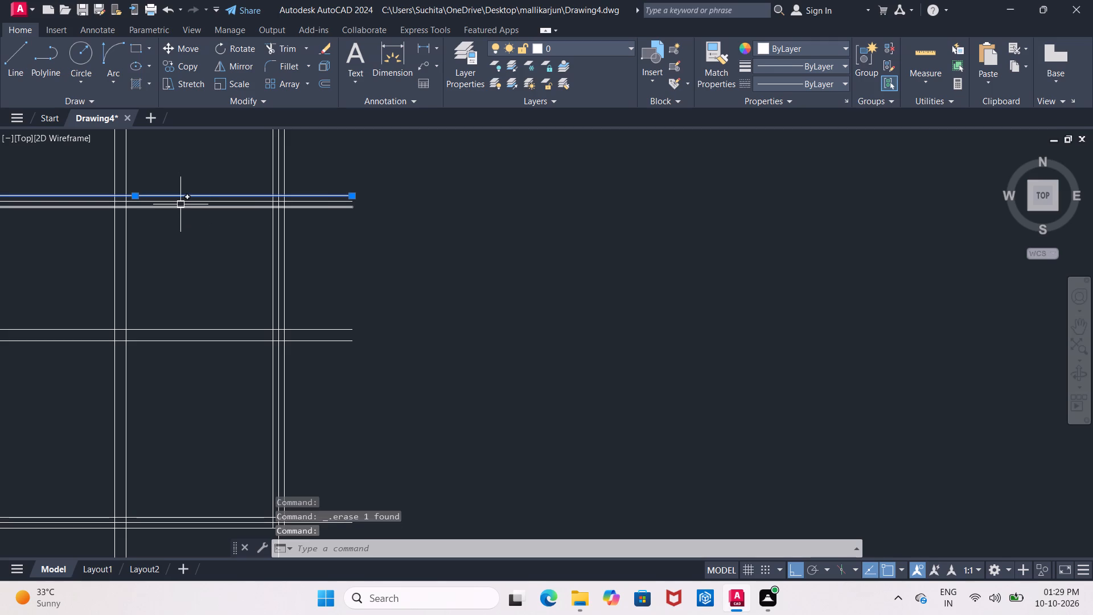
{"action": "scroll", "coordinate": [180, 204], "scroll_direction": "up", "scroll_amount": 1}
{"action": "key", "text": "Escape"}
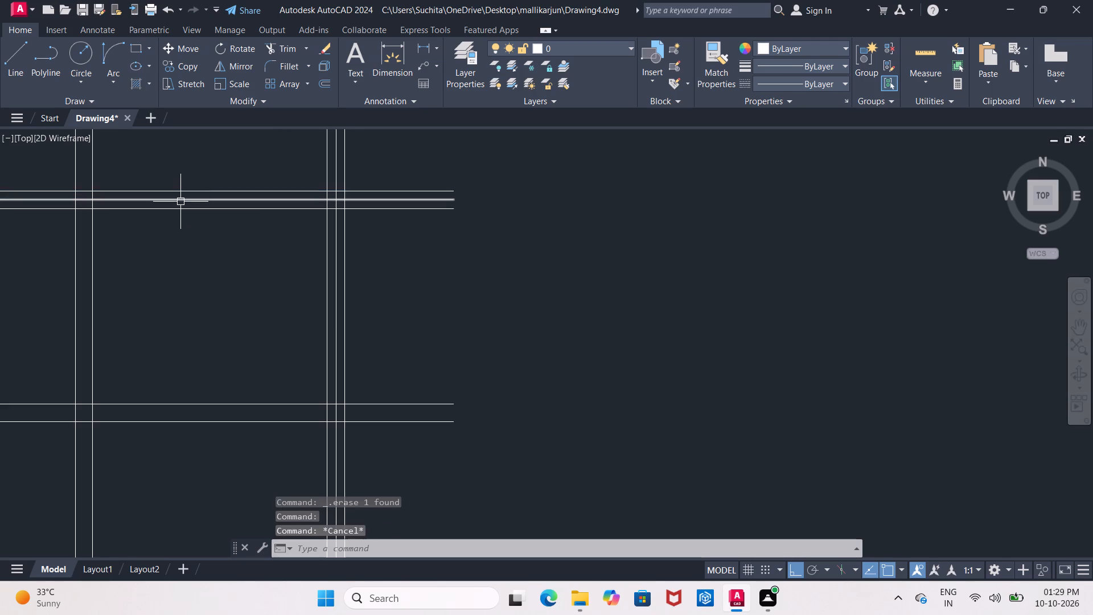
{"action": "left_click", "coordinate": [180, 201]}
{"action": "key", "text": "Delete"}
Delete the second horizontal beam's centre line and the shorter line overlapping it, keeping the beam edges.
{"action": "scroll", "coordinate": [181, 204], "scroll_direction": "down", "scroll_amount": 4}
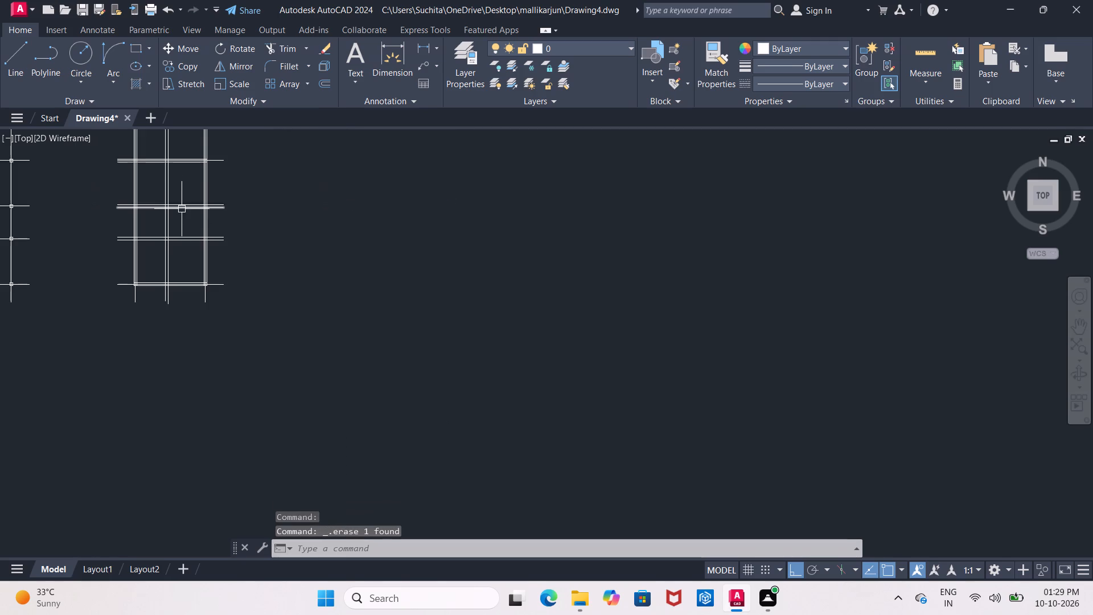
{"action": "scroll", "coordinate": [185, 167], "scroll_direction": "up", "scroll_amount": 2}
{"action": "middle_click_drag", "start_coordinate": [186, 169], "coordinate": [198, 236]}
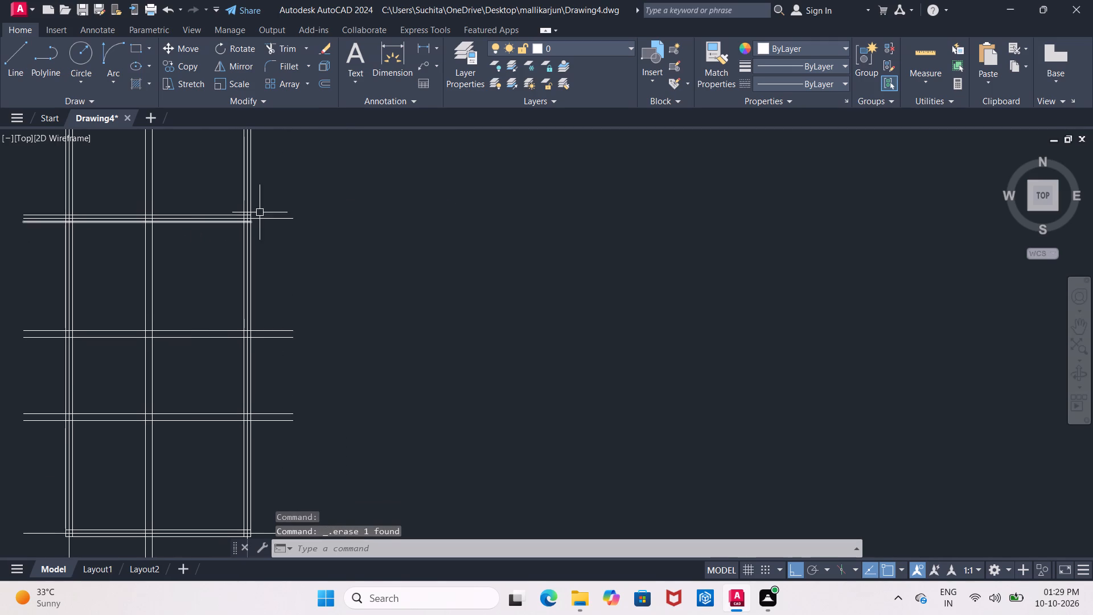
{"action": "left_click", "coordinate": [265, 215]}
{"action": "key", "text": "Delete"}
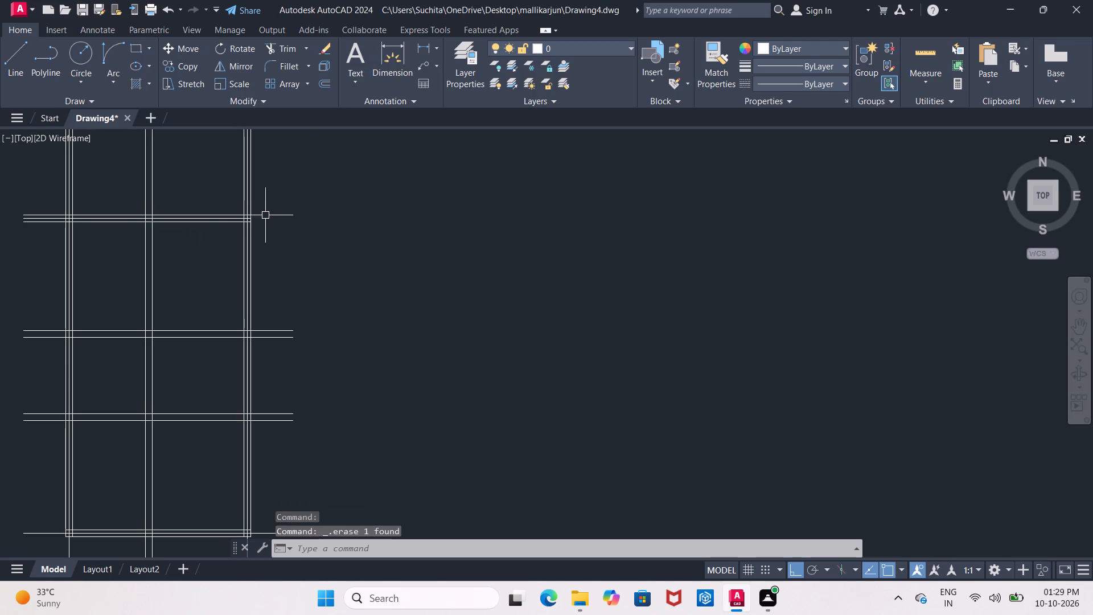
{"action": "scroll", "coordinate": [211, 218], "scroll_direction": "up", "scroll_amount": 2}
{"action": "left_click", "coordinate": [211, 218]}
{"action": "key", "text": "Delete"}
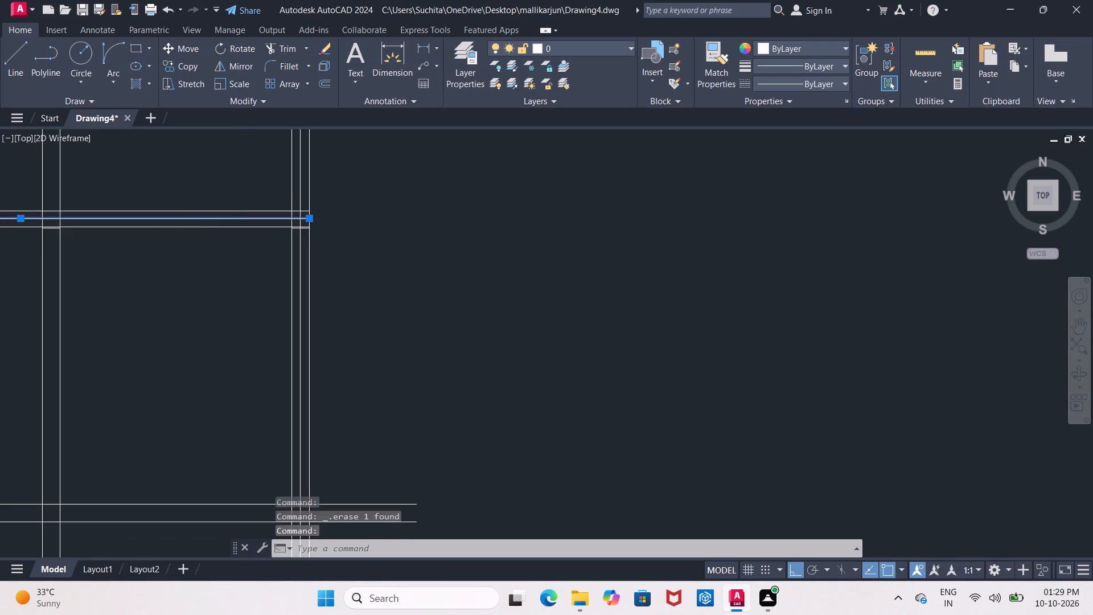
Trim the horizontal lines' overhangs beyond the left and right outer beam edges of the copied layout.
{"action": "scroll", "coordinate": [211, 218], "scroll_direction": "down", "scroll_amount": 3}
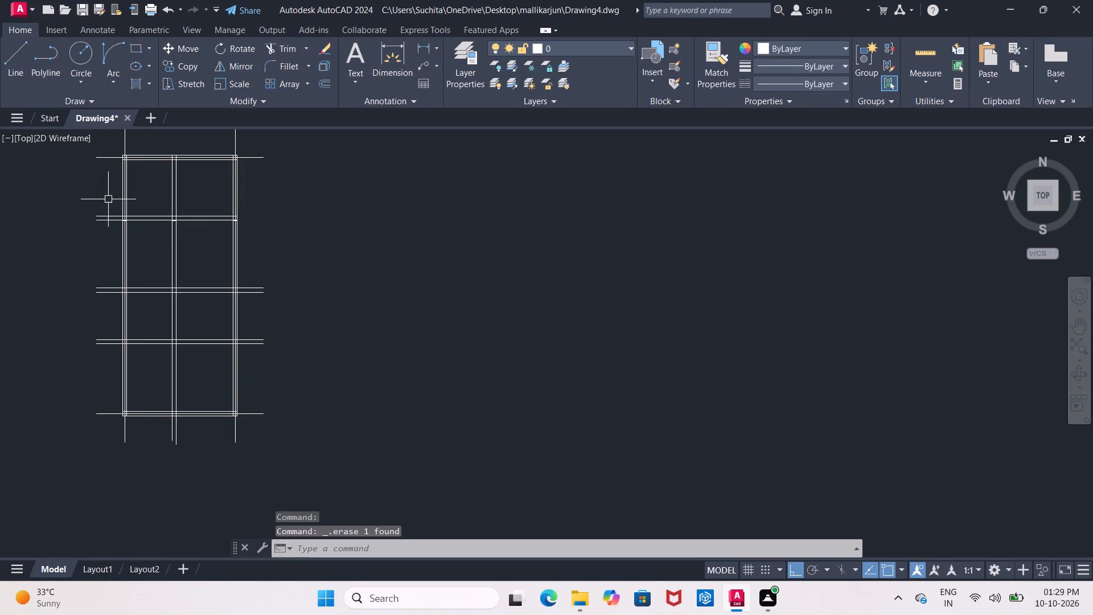
{"action": "key", "text": "t"}
{"action": "key", "text": "r"}
{"action": "key", "text": "Return"}
{"action": "key", "text": "Return"}
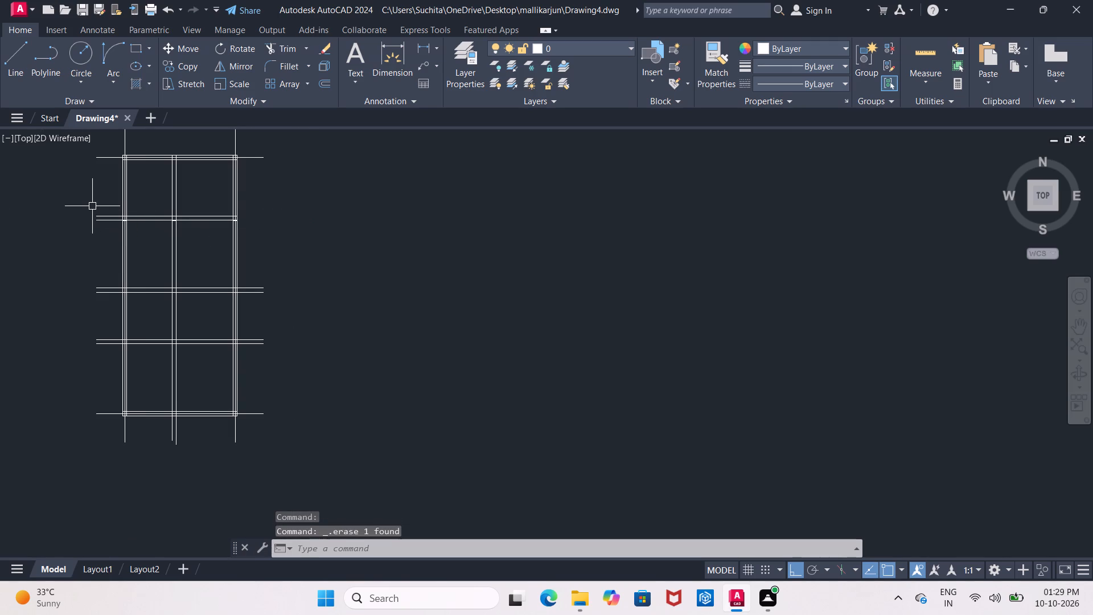
{"action": "left_click_drag", "start_coordinate": [101, 150], "coordinate": [101, 157]}
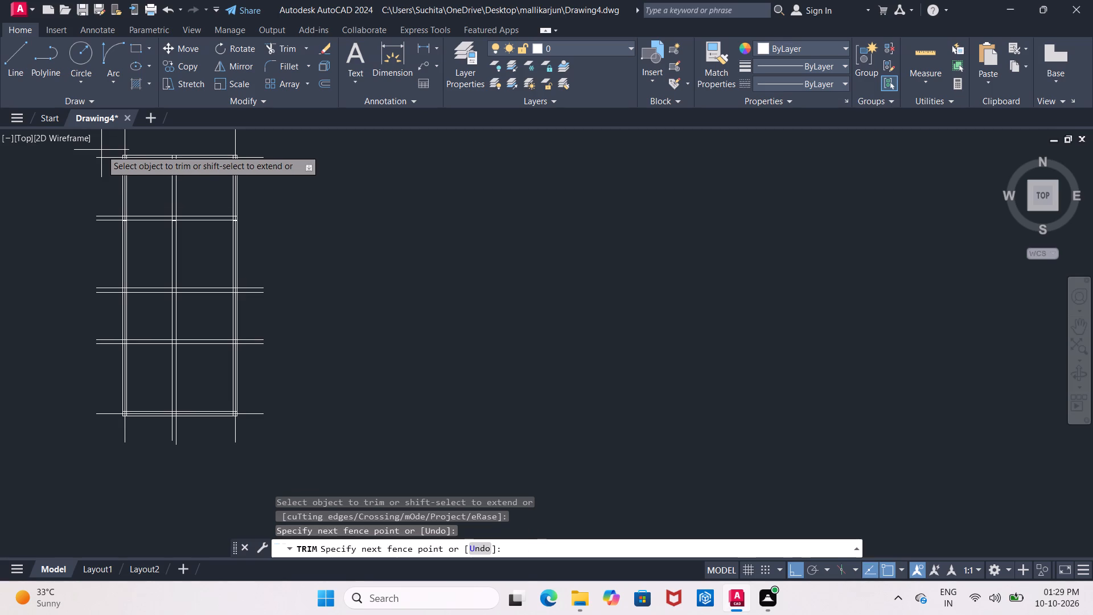
{"action": "left_click_drag", "start_coordinate": [101, 157], "coordinate": [111, 420]}
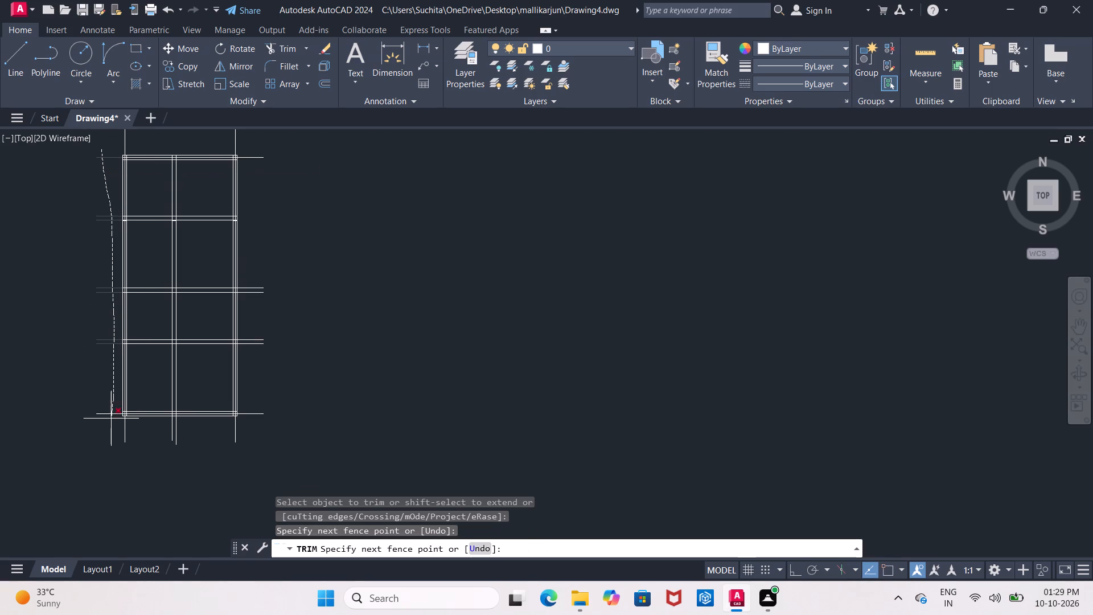
{"action": "left_click_drag", "start_coordinate": [111, 420], "coordinate": [111, 423]}
{"action": "left_click_drag", "start_coordinate": [250, 138], "coordinate": [257, 280]}
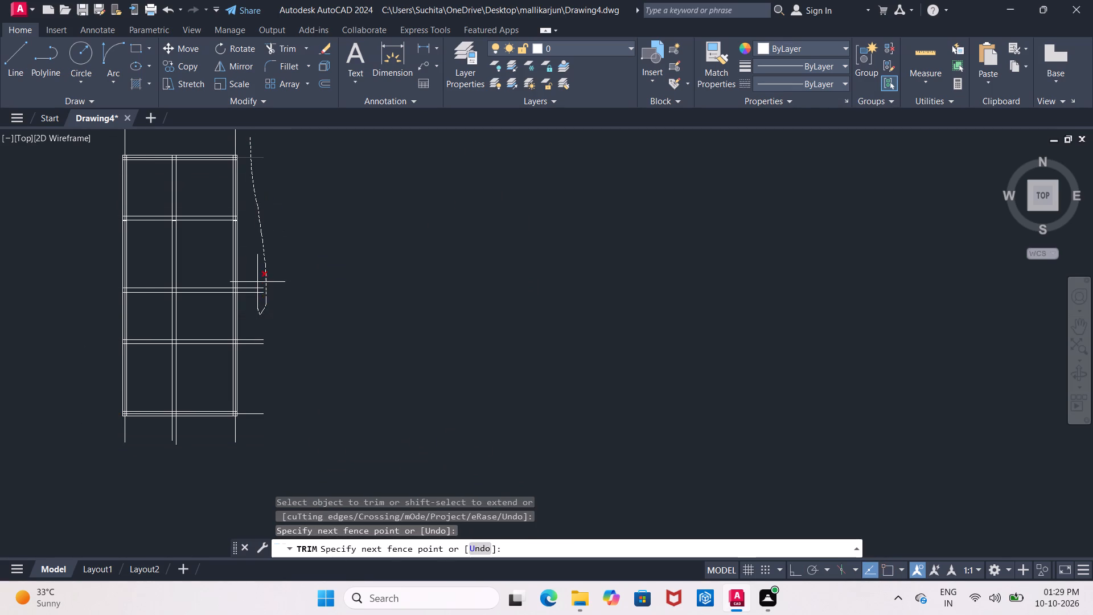
{"action": "left_click_drag", "start_coordinate": [257, 280], "coordinate": [255, 418]}
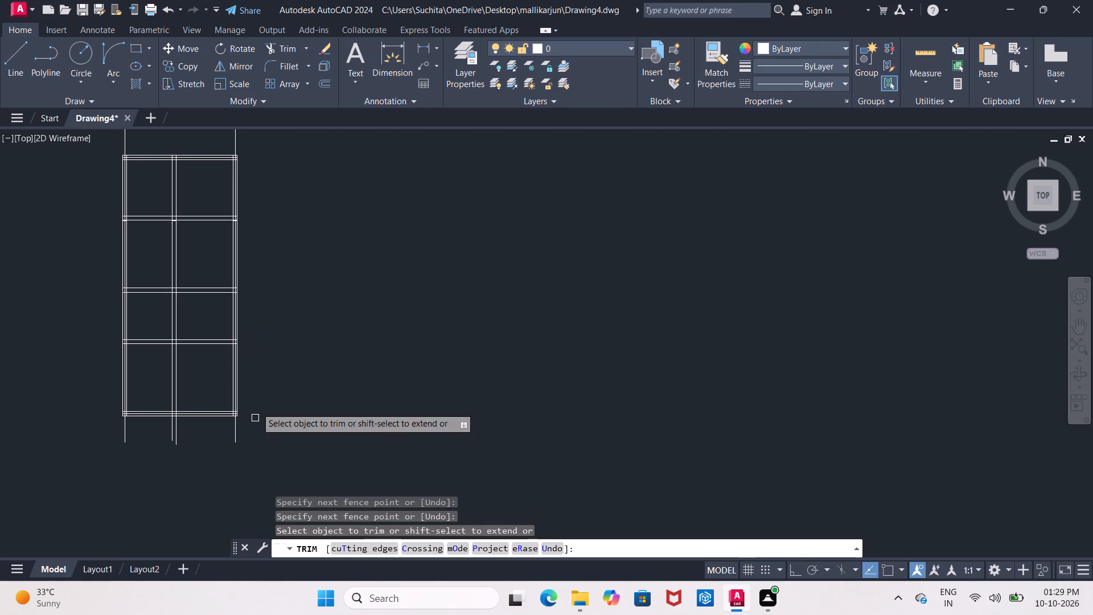
Trim the vertical lines' overhangs below the bottom beam and above the top beam of the copied layout.
{"action": "left_click_drag", "start_coordinate": [79, 438], "coordinate": [232, 443]}
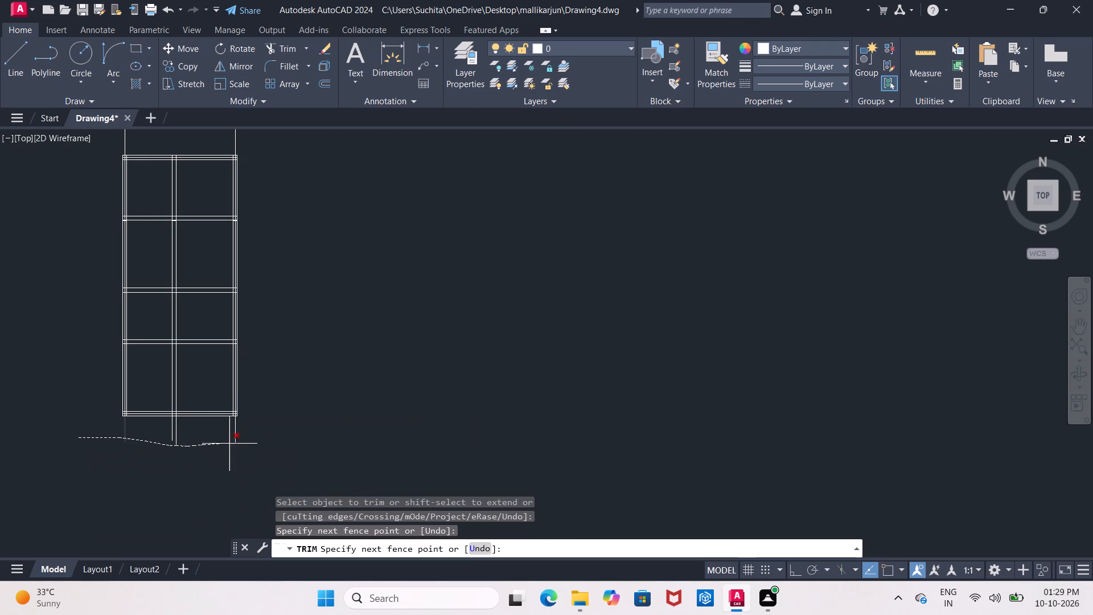
{"action": "left_click_drag", "start_coordinate": [232, 443], "coordinate": [154, 431]}
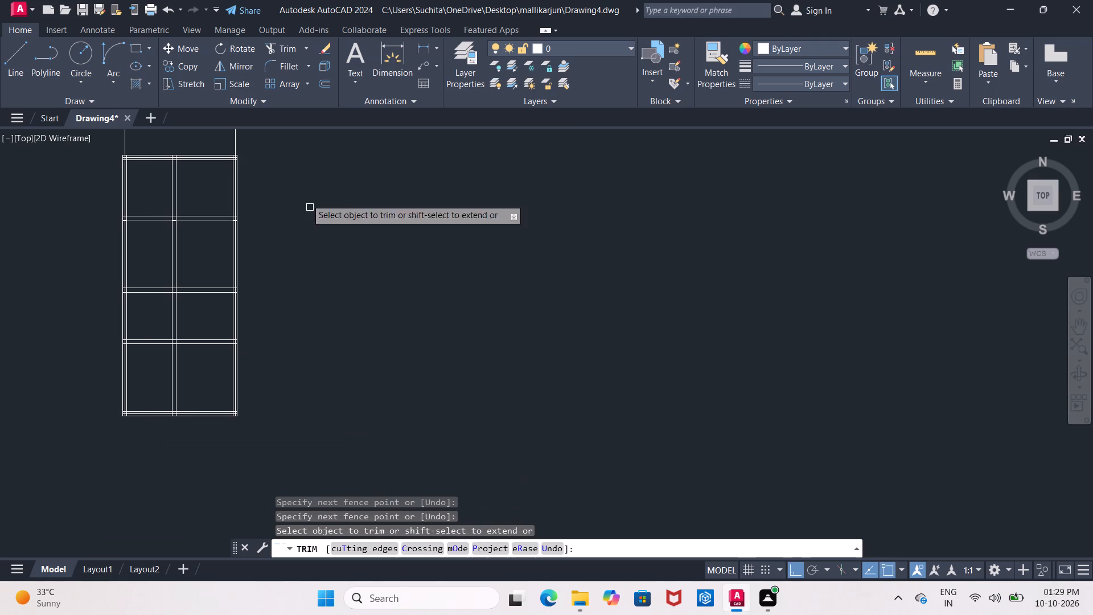
{"action": "left_click_drag", "start_coordinate": [262, 138], "coordinate": [100, 140]}
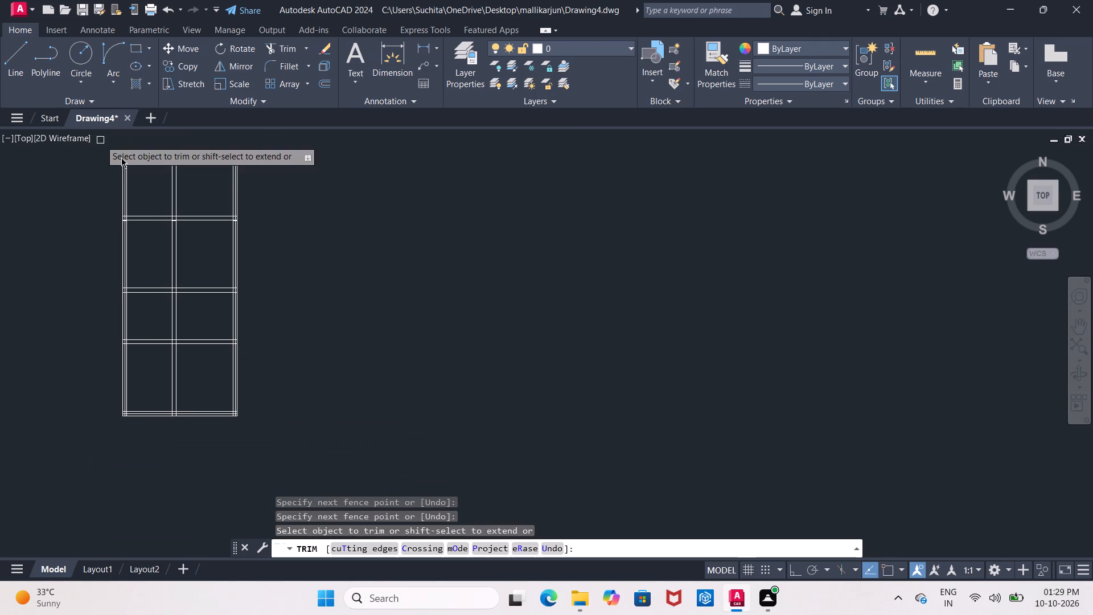
{"action": "scroll", "coordinate": [146, 198], "scroll_direction": "up", "scroll_amount": 2}
{"action": "middle_click_drag", "start_coordinate": [146, 198], "coordinate": [203, 200]}
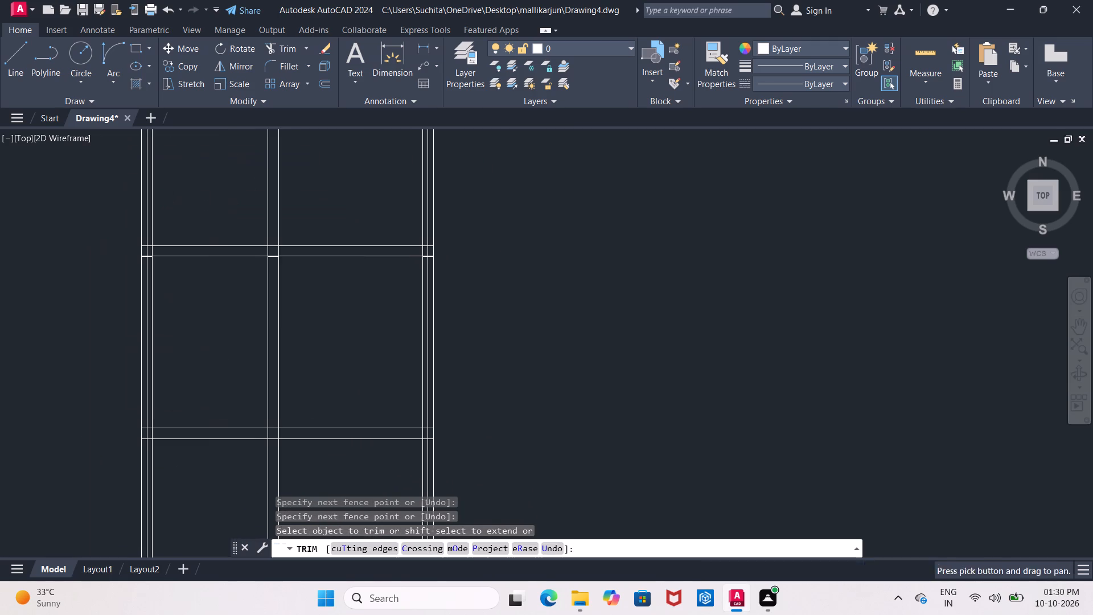
{"action": "key", "text": "Escape"}
Delete the centre lines of the left and right outer vertical beams in the copied layout.
{"action": "left_click", "coordinate": [147, 300]}
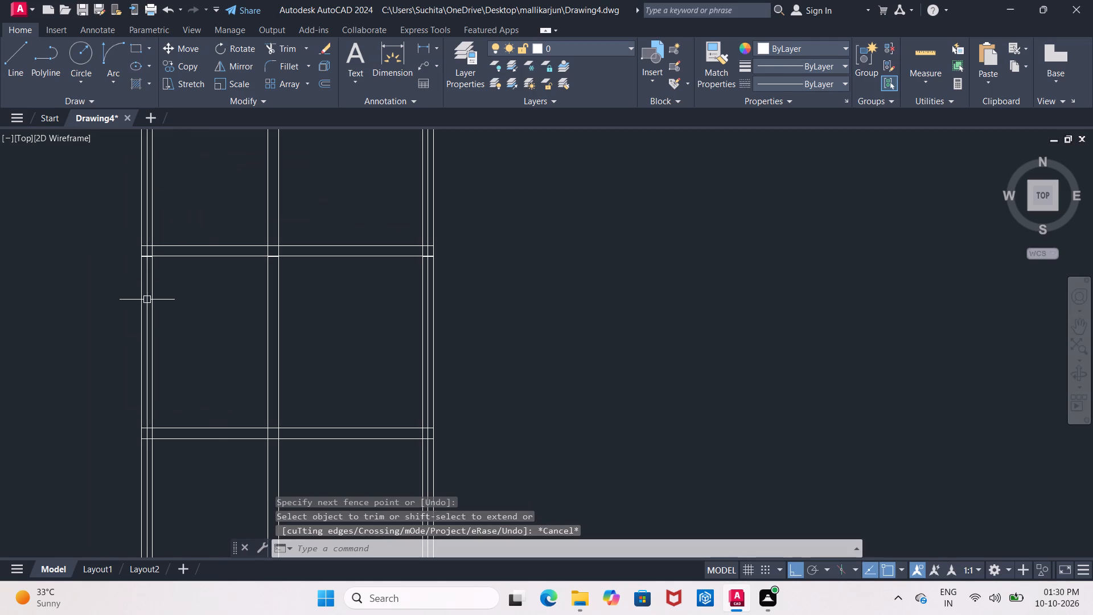
{"action": "left_click", "coordinate": [427, 333]}
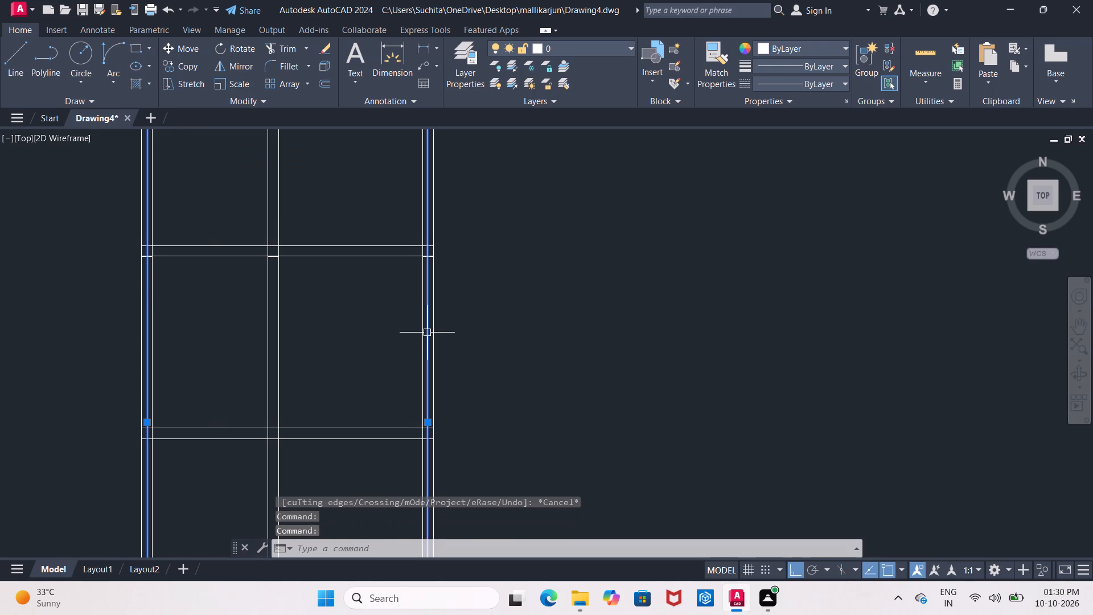
{"action": "key", "text": "Delete"}
Delete the top horizontal beam's centre line in the copied layout, keeping the beam edges.
{"action": "scroll", "coordinate": [434, 313], "scroll_direction": "down", "scroll_amount": 1}
{"action": "scroll", "coordinate": [397, 179], "scroll_direction": "up", "scroll_amount": 1}
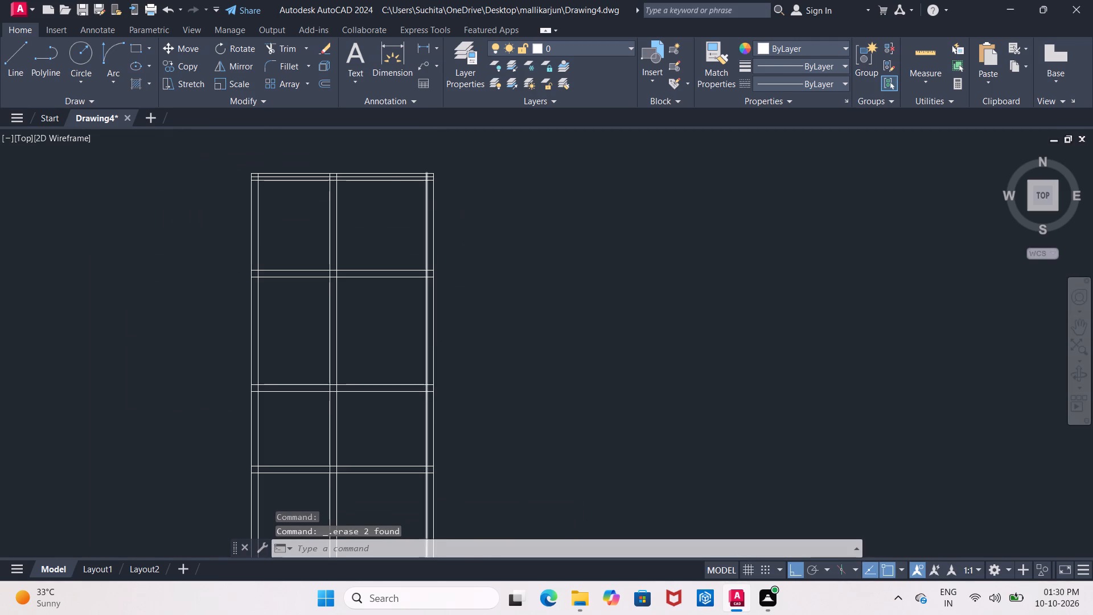
{"action": "scroll", "coordinate": [396, 179], "scroll_direction": "up", "scroll_amount": 3}
{"action": "left_click", "coordinate": [361, 185]}
{"action": "key", "text": "Delete"}
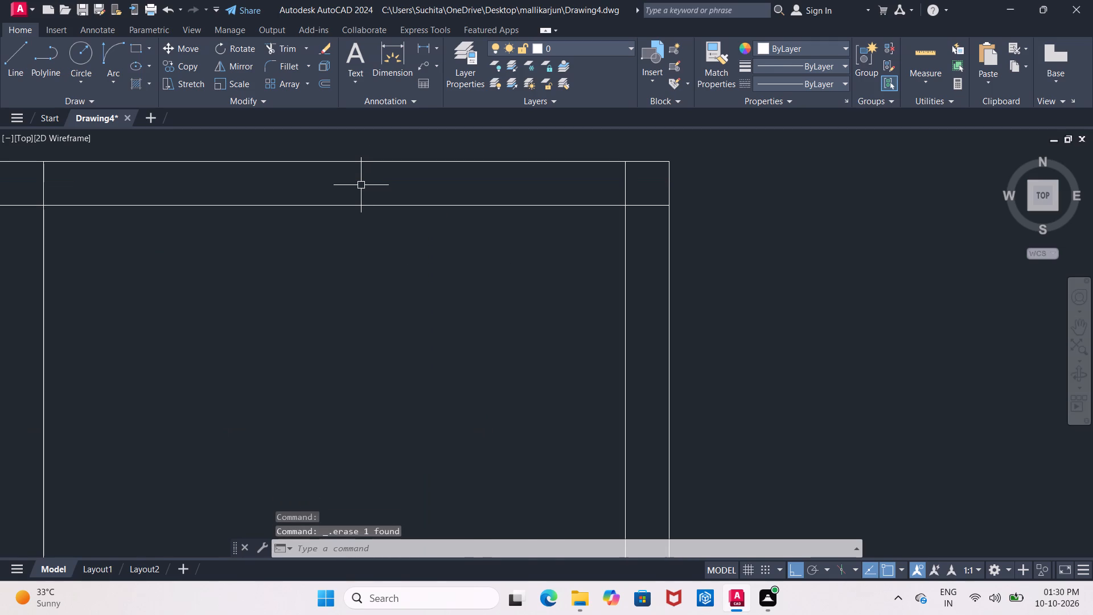
{"action": "scroll", "coordinate": [363, 184], "scroll_direction": "down", "scroll_amount": 3}
{"action": "middle_click_drag", "start_coordinate": [369, 182], "coordinate": [297, 178]}
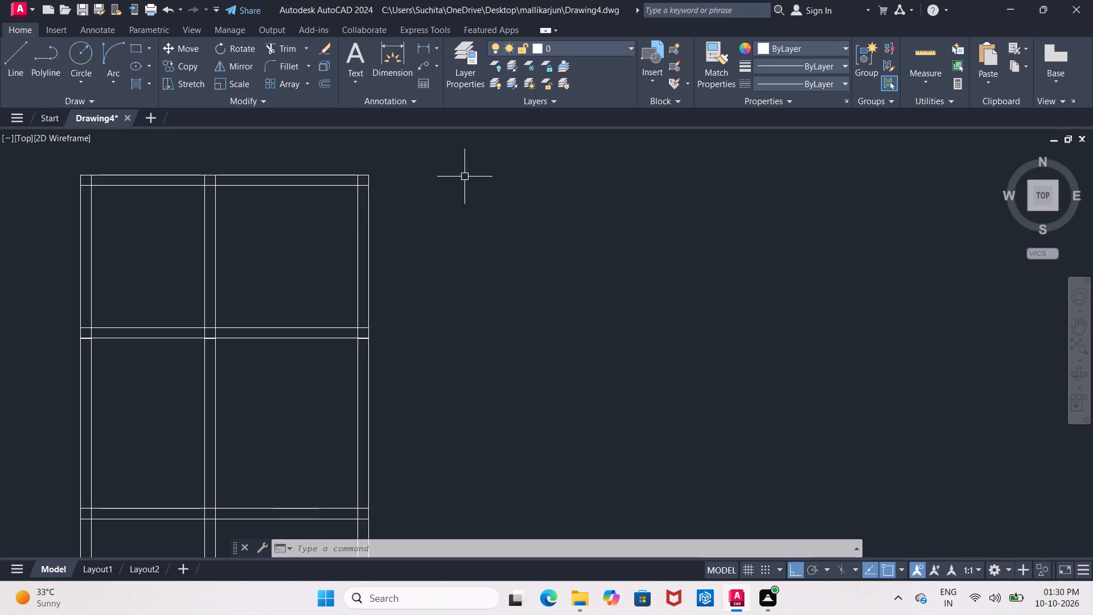
Change the colour of the column outline at the copied layout's top-right corner to Red.
{"action": "left_click", "coordinate": [336, 156]}
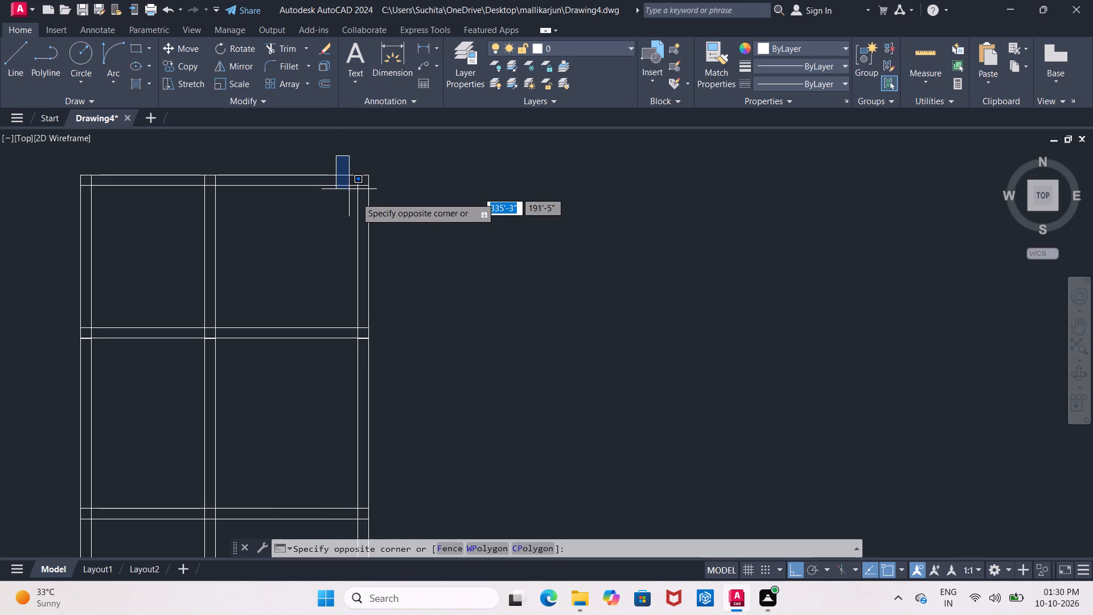
{"action": "left_click", "coordinate": [380, 196]}
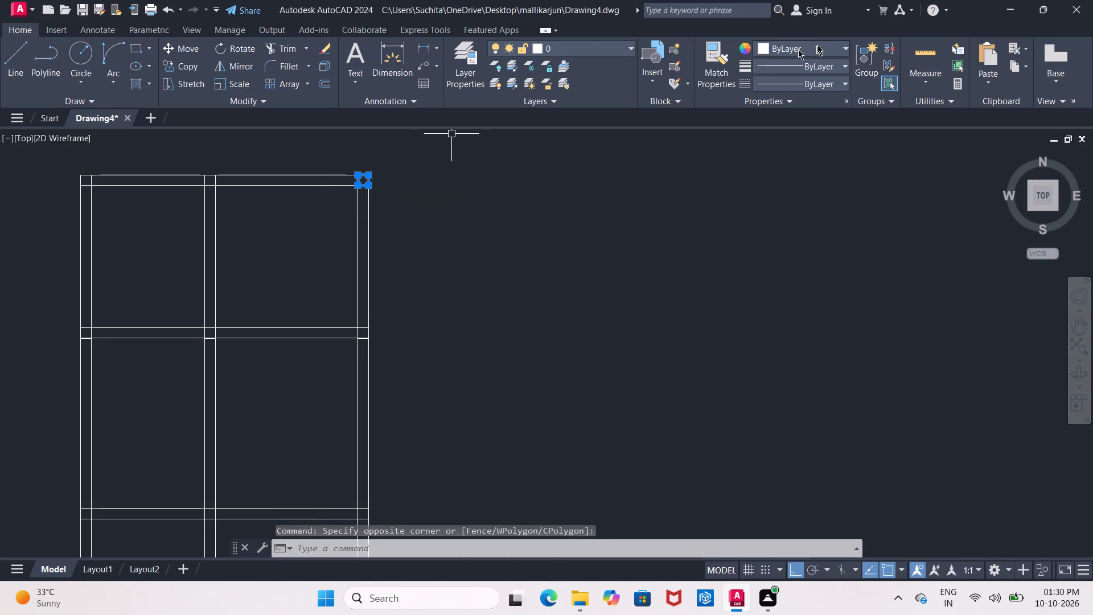
{"action": "left_click", "coordinate": [843, 48]}
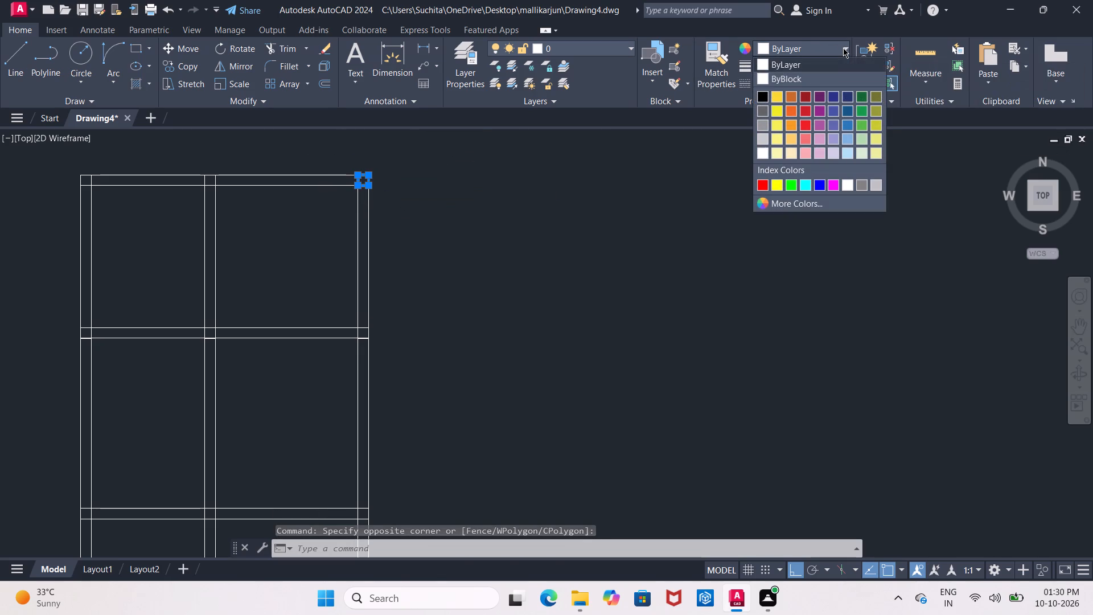
{"action": "left_click", "coordinate": [832, 79]}
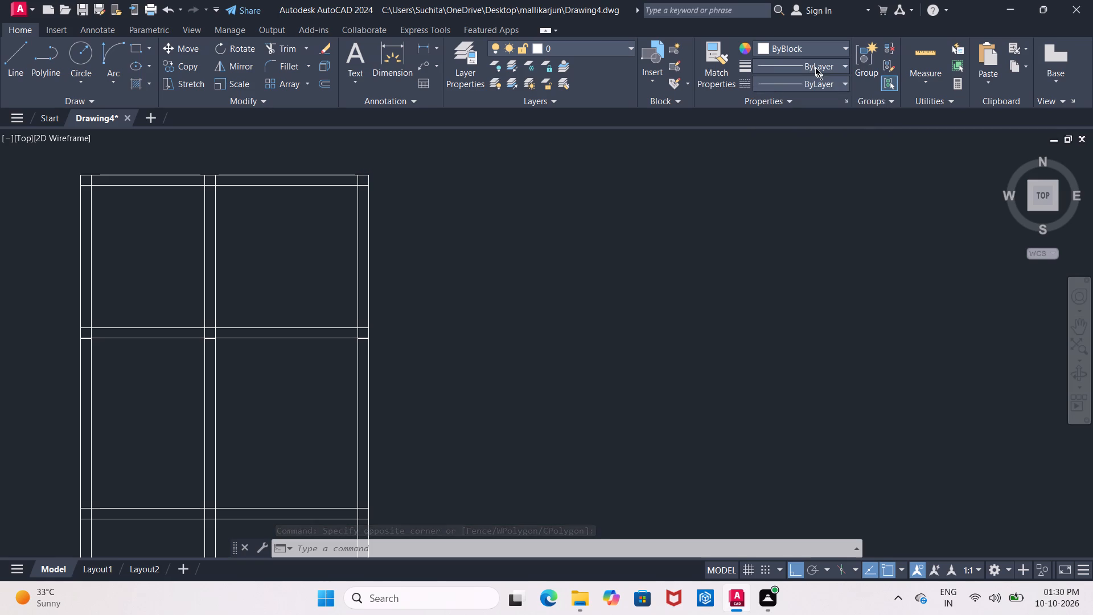
{"action": "left_click", "coordinate": [767, 48]}
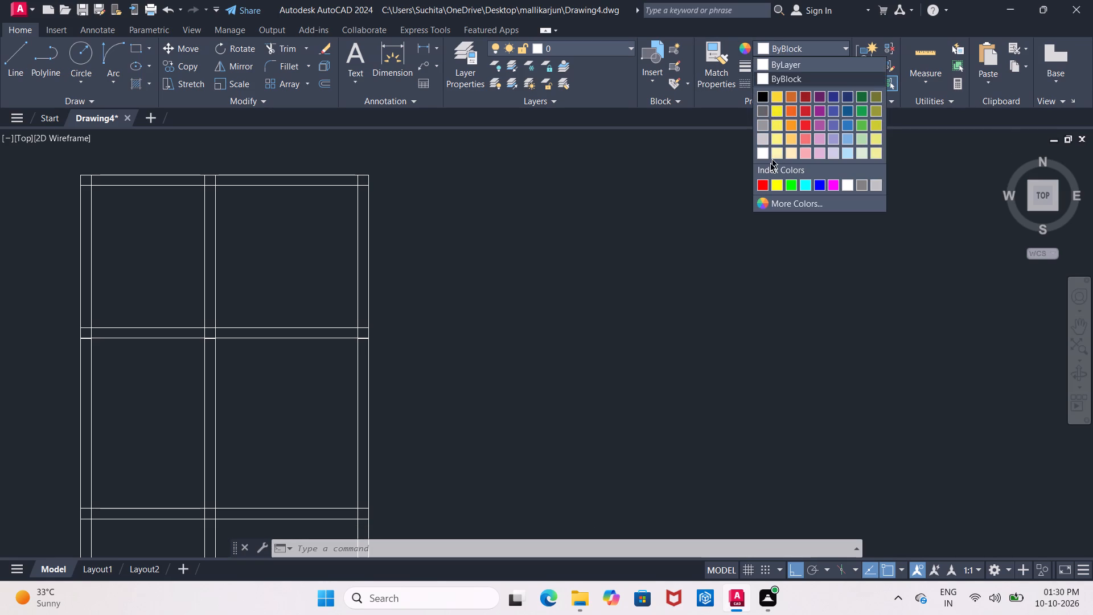
{"action": "left_click", "coordinate": [765, 184]}
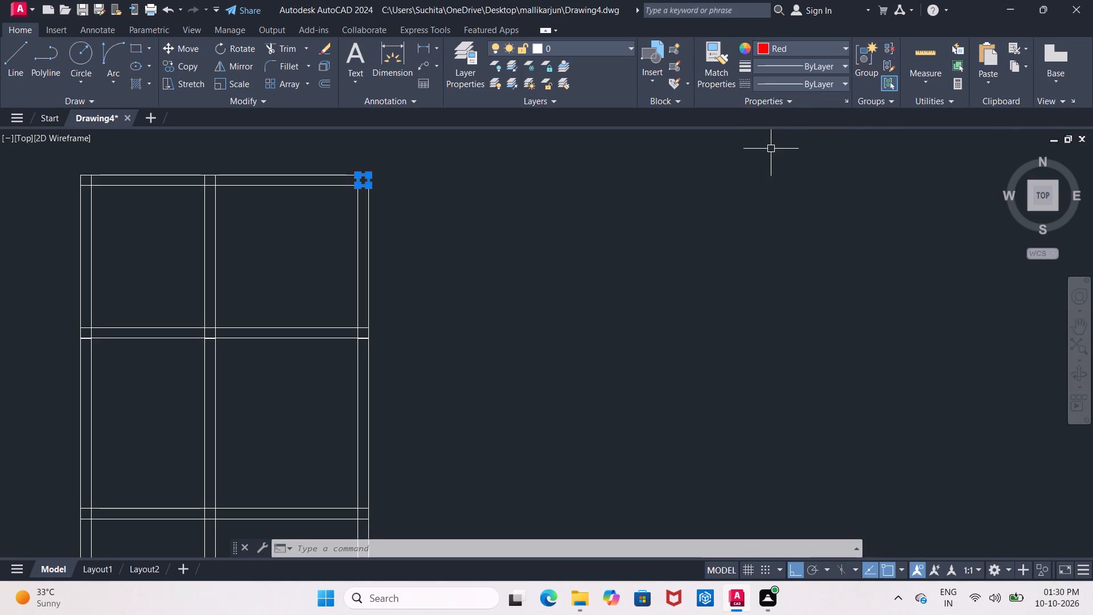
{"action": "scroll", "coordinate": [379, 179], "scroll_direction": "up", "scroll_amount": 2}
{"action": "middle_click_drag", "start_coordinate": [381, 178], "coordinate": [378, 157]}
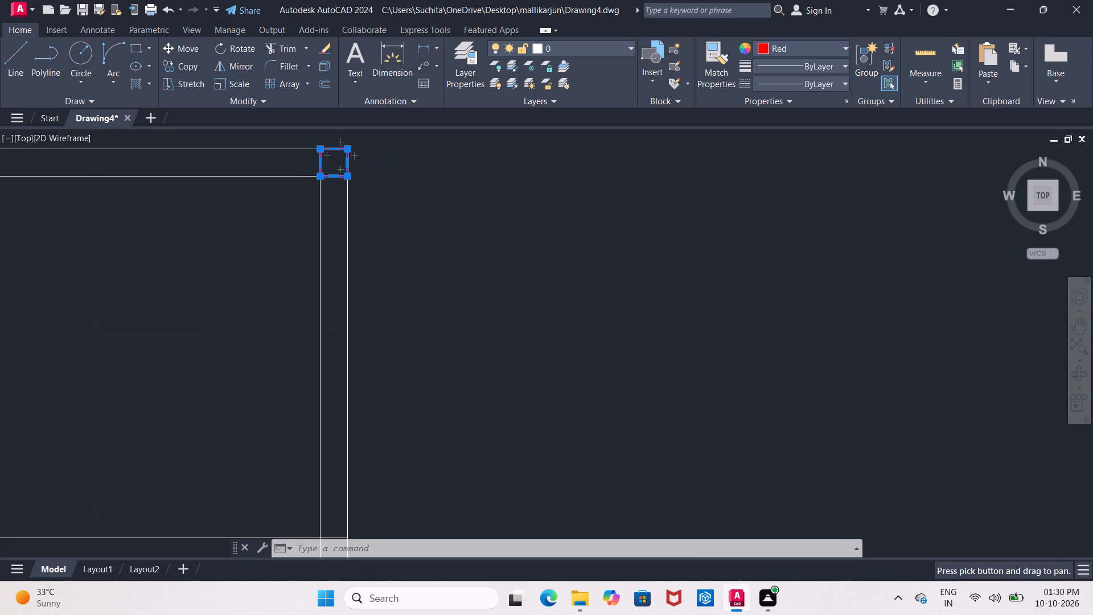
{"action": "left_click", "coordinate": [335, 159]}
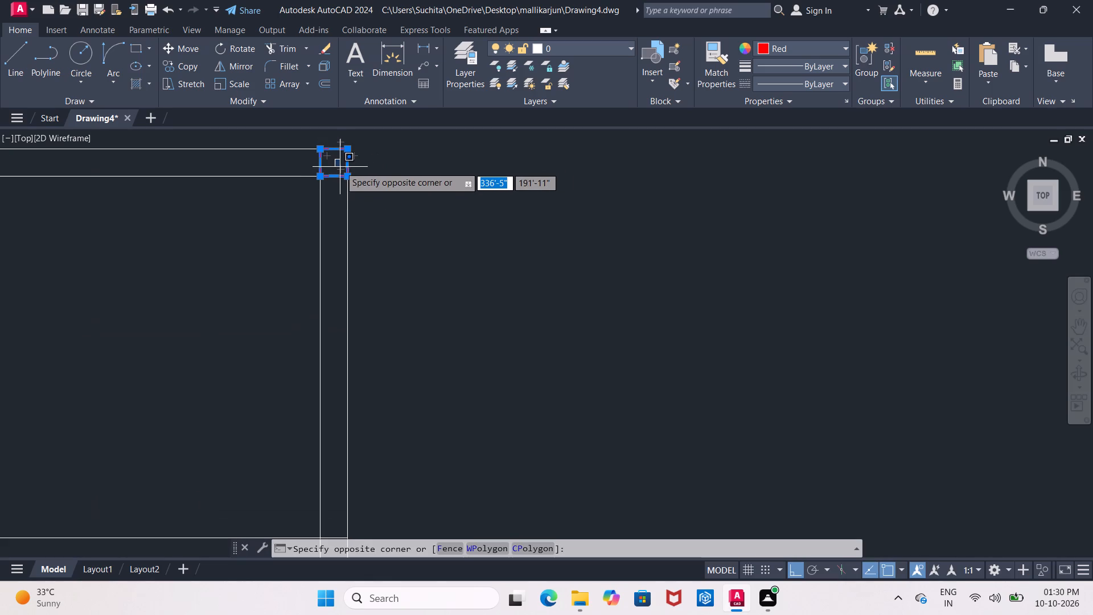
{"action": "key", "text": "Escape"}
{"action": "key", "text": "Escape"}
{"action": "left_click", "coordinate": [332, 163]}
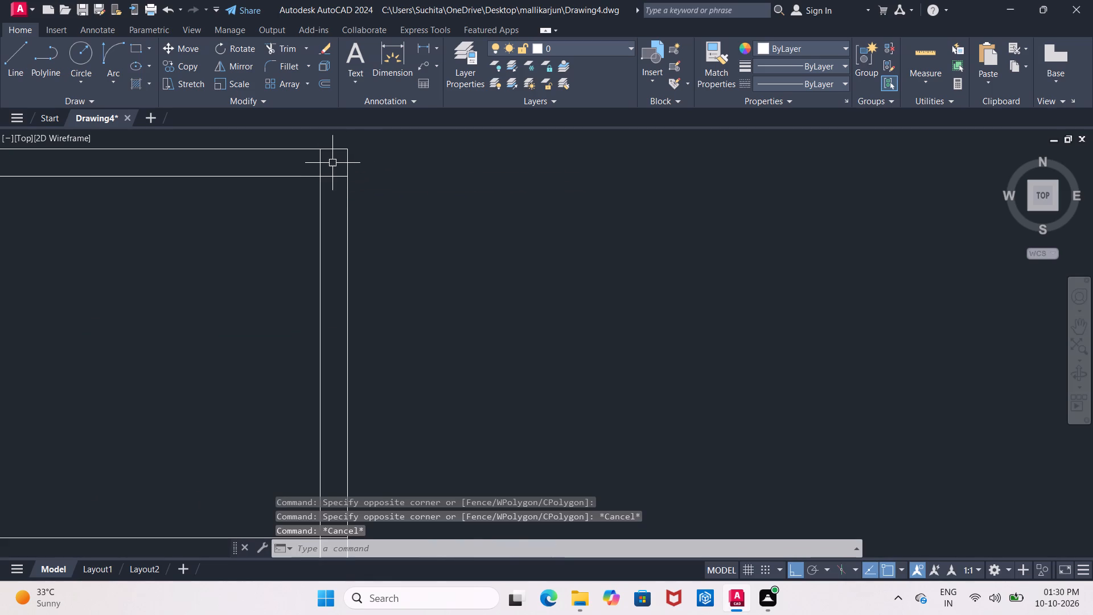
{"action": "key", "text": "Escape"}
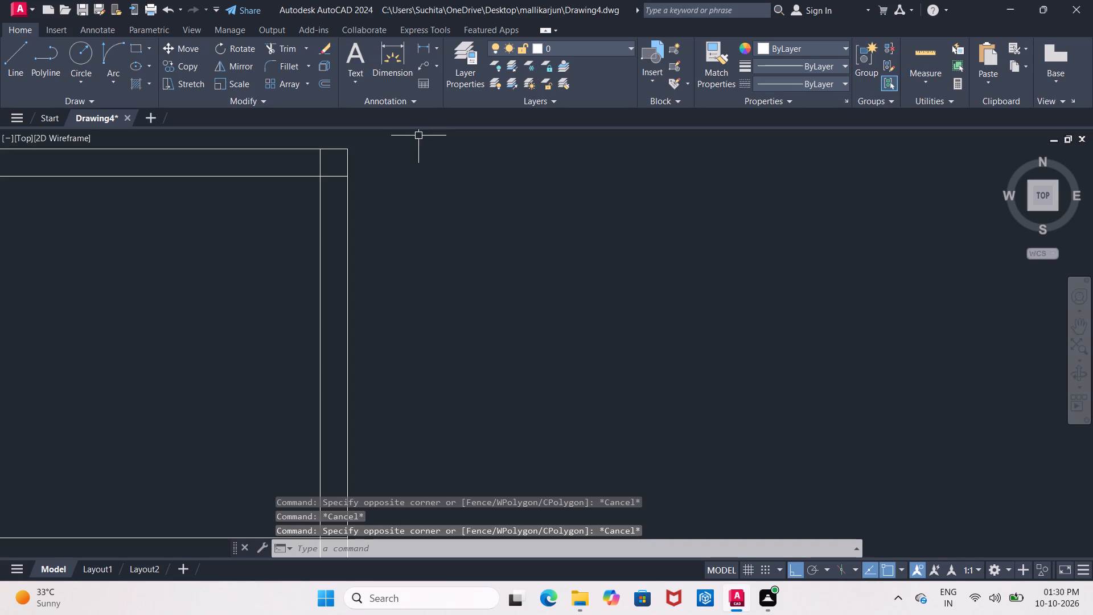
Hatch the top-right corner column of the copied layout with the SOLID pattern.
{"action": "left_click", "coordinate": [134, 87]}
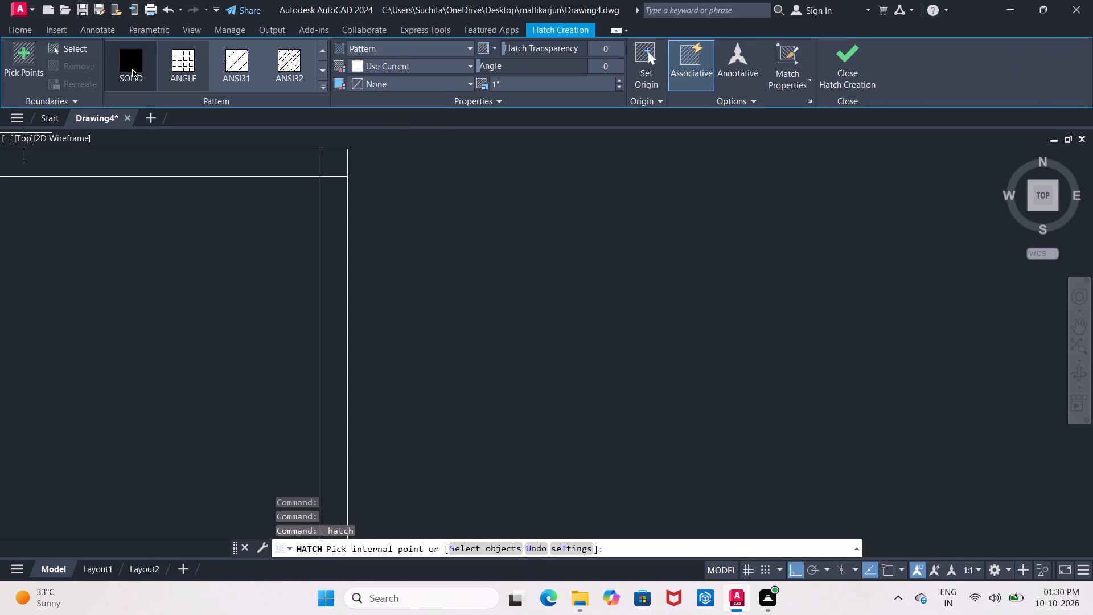
{"action": "left_click", "coordinate": [132, 69]}
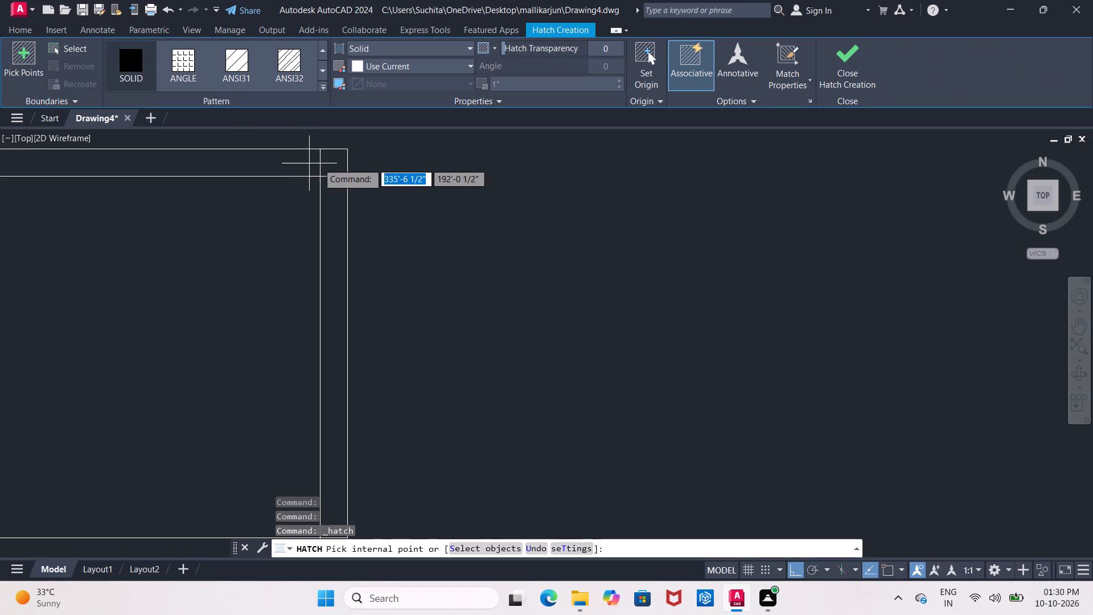
{"action": "left_click", "coordinate": [335, 166]}
{"action": "key", "text": "Escape"}
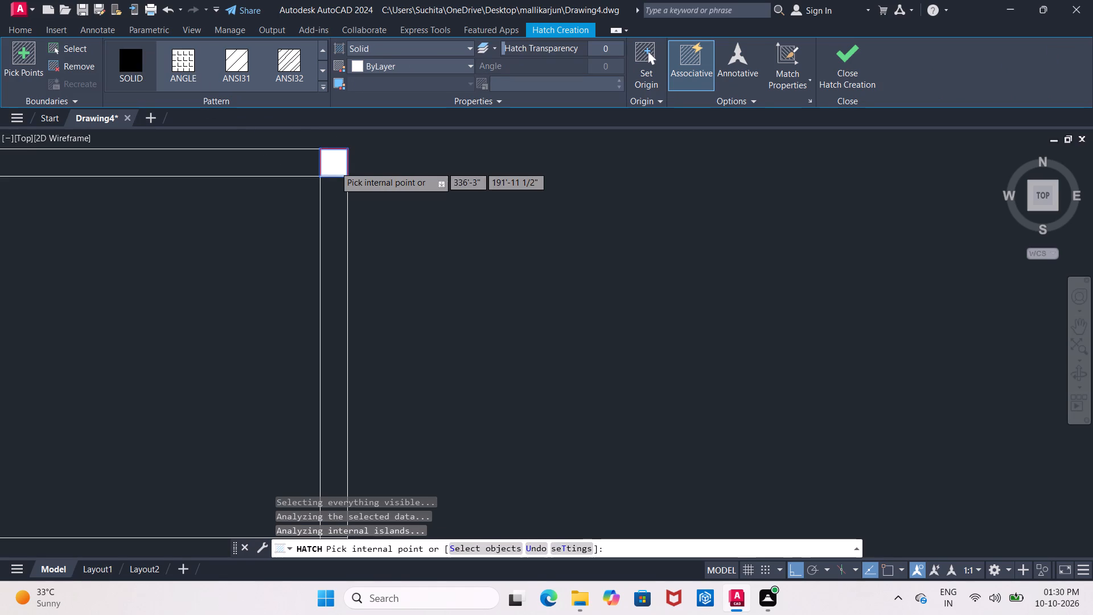
{"action": "key", "text": "Escape"}
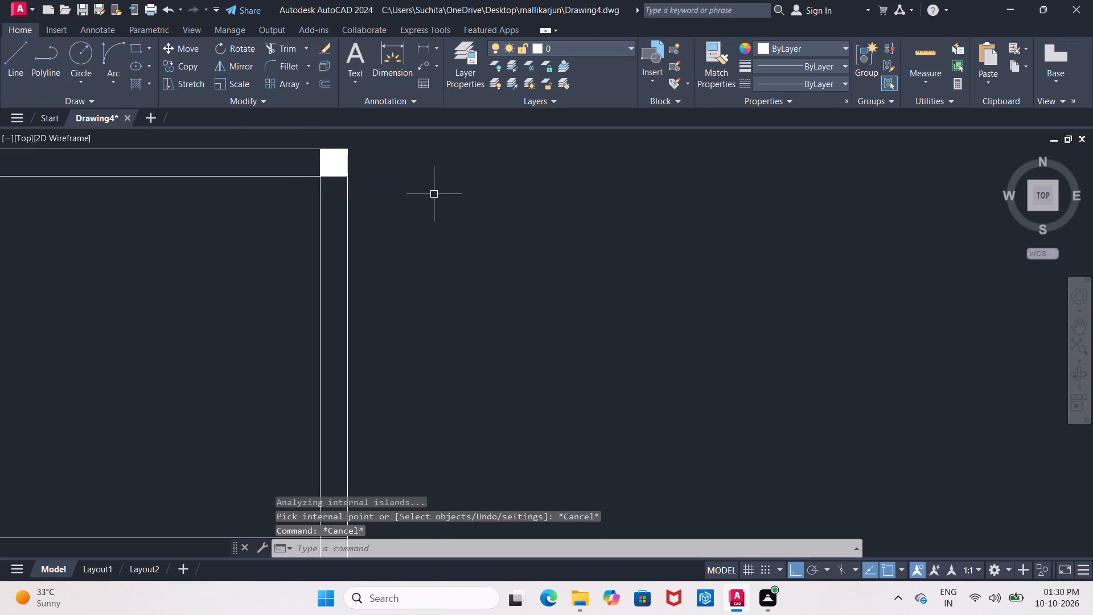
With Red as the current colour, draw a horizontal reference line about 3'-6" long beside the copied layout's top-right column.
{"action": "left_click", "coordinate": [846, 46]}
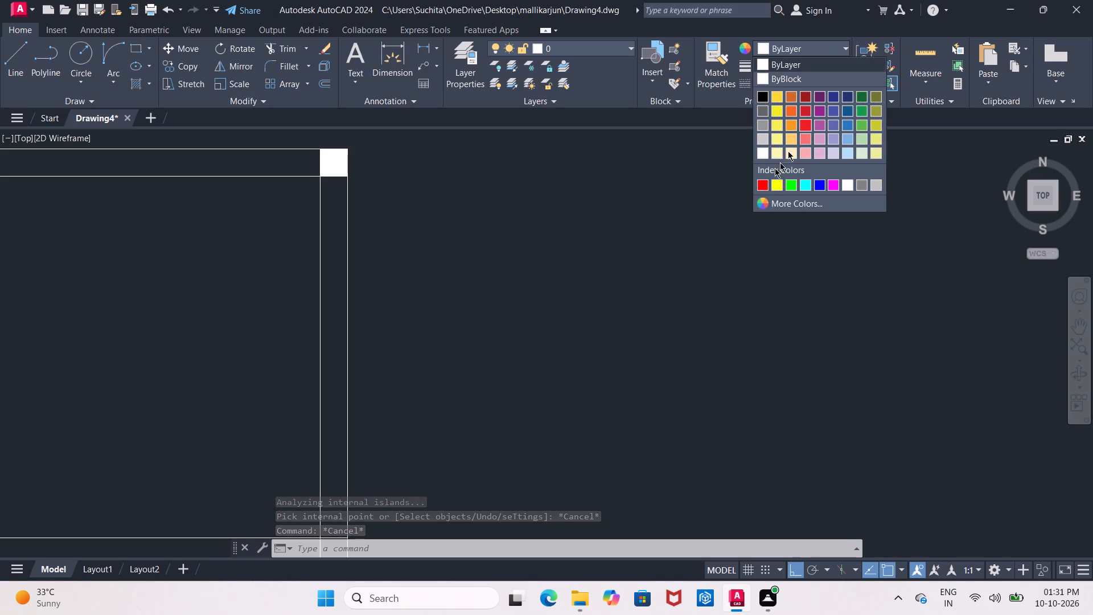
{"action": "left_click", "coordinate": [767, 182]}
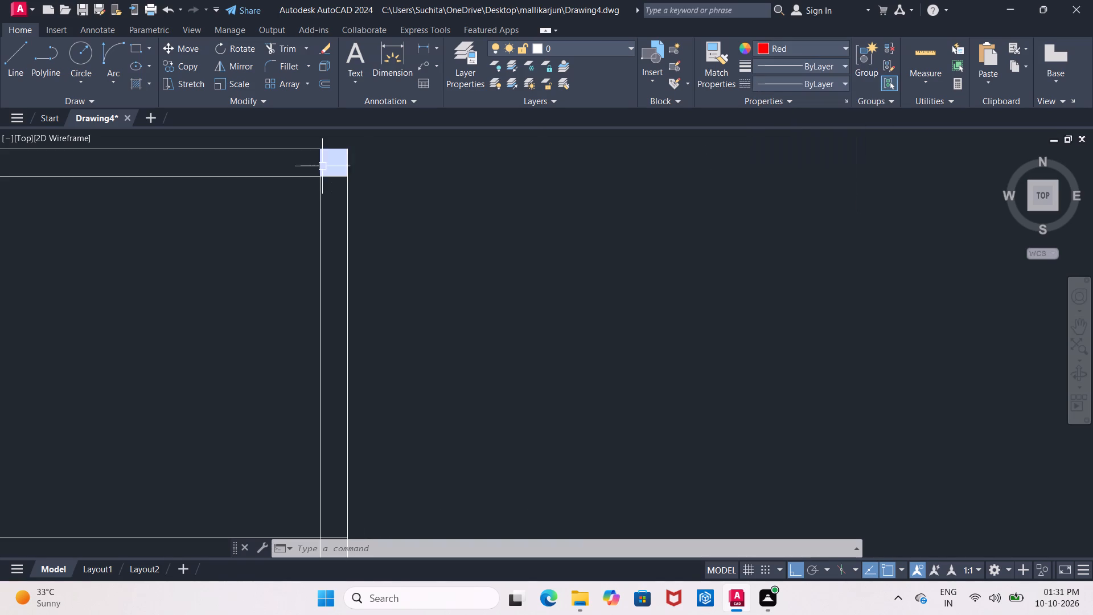
{"action": "left_click", "coordinate": [328, 164]}
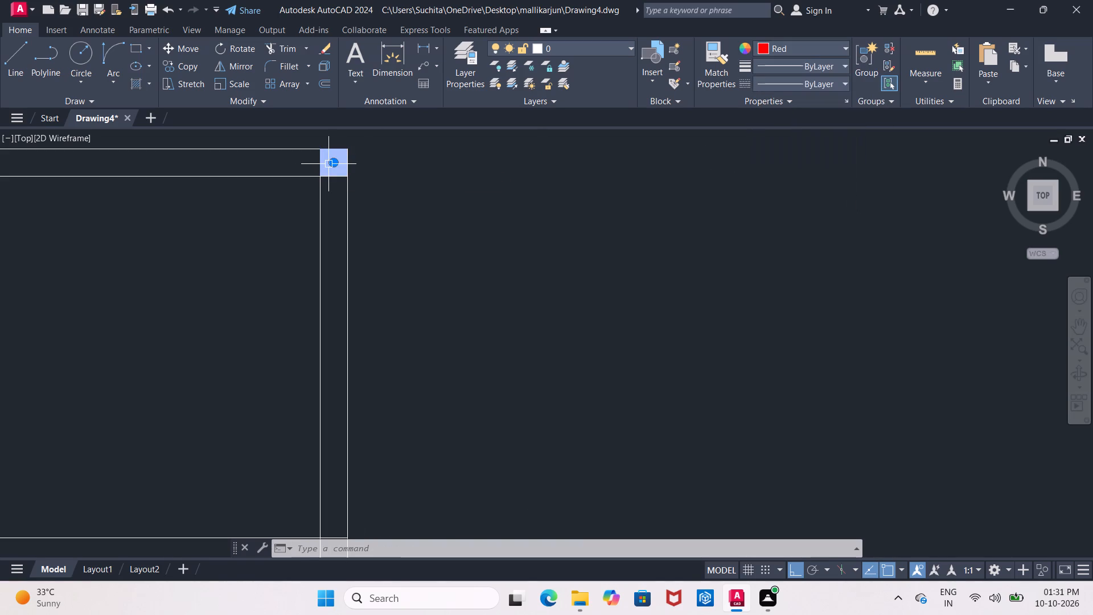
{"action": "key", "text": "Escape"}
{"action": "key", "text": "Escape"}
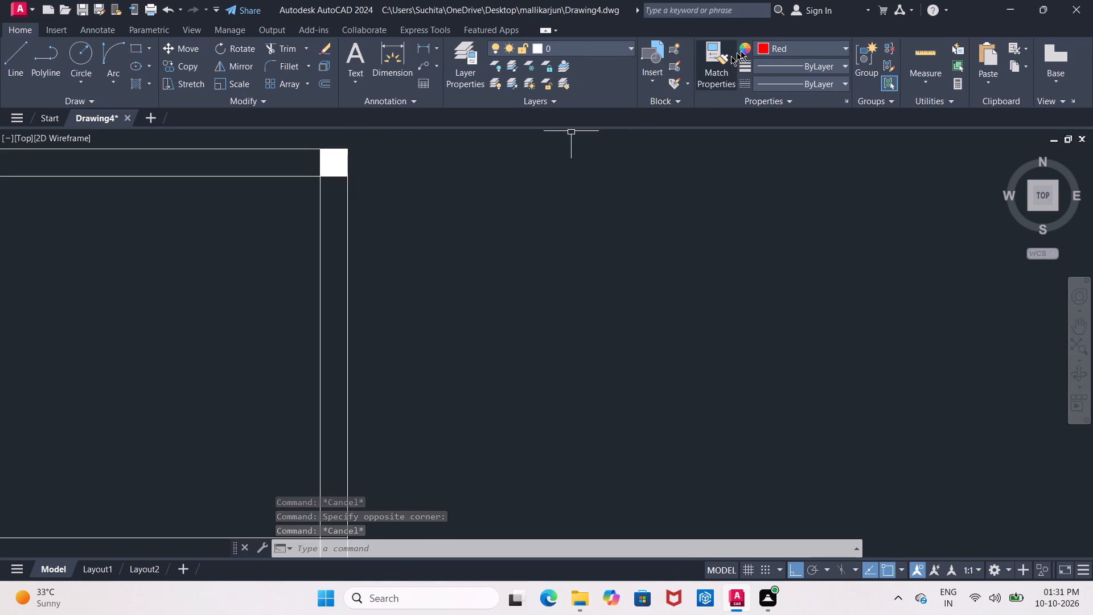
{"action": "left_click", "coordinate": [5, 56]}
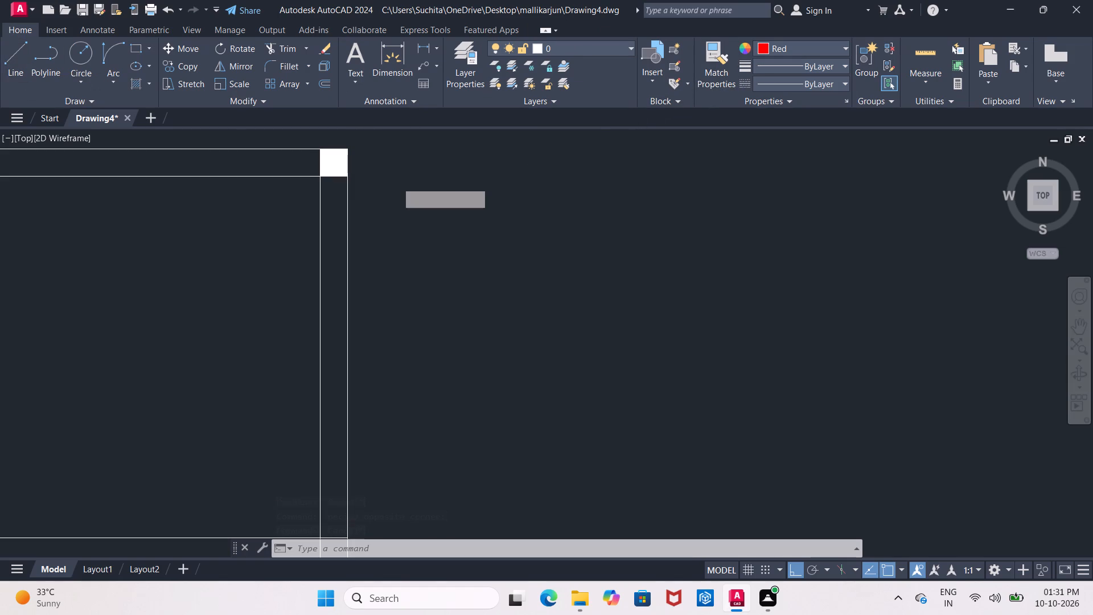
{"action": "left_click", "coordinate": [437, 196]}
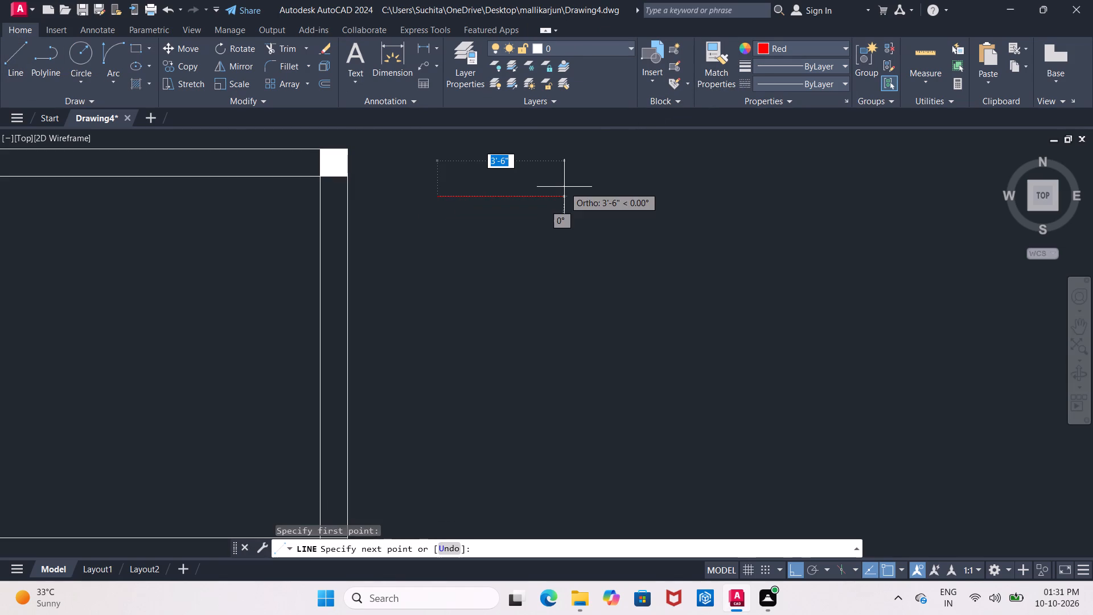
{"action": "left_click", "coordinate": [564, 187]}
{"action": "key", "text": "Escape"}
Match the properties of the red reference line onto the top-right column's solid hatch.
{"action": "left_click", "coordinate": [708, 55]}
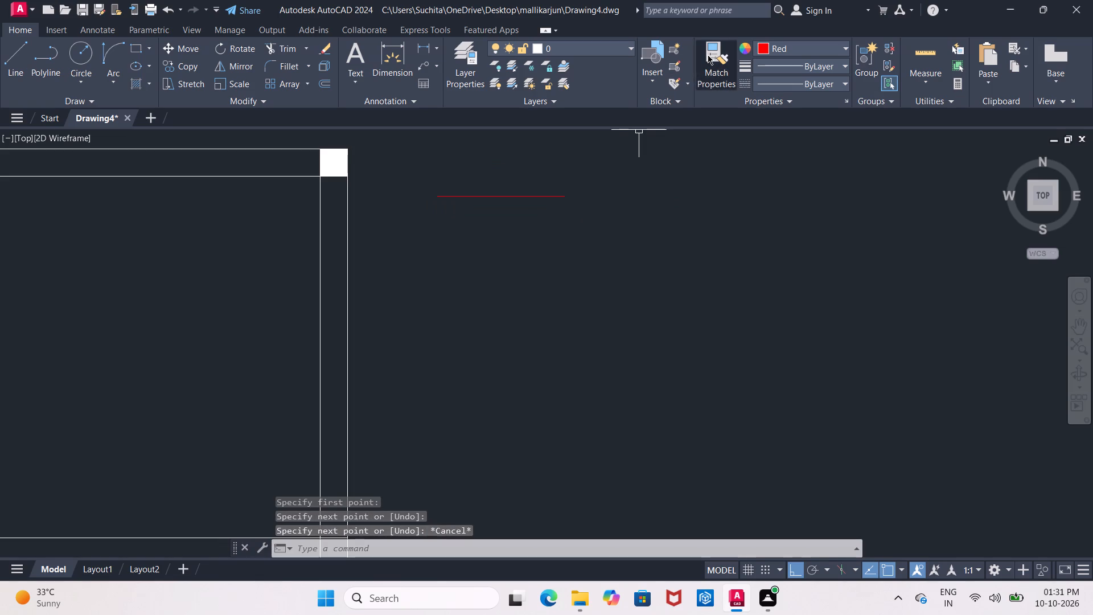
{"action": "left_click", "coordinate": [519, 200]}
{"action": "left_click", "coordinate": [517, 192]}
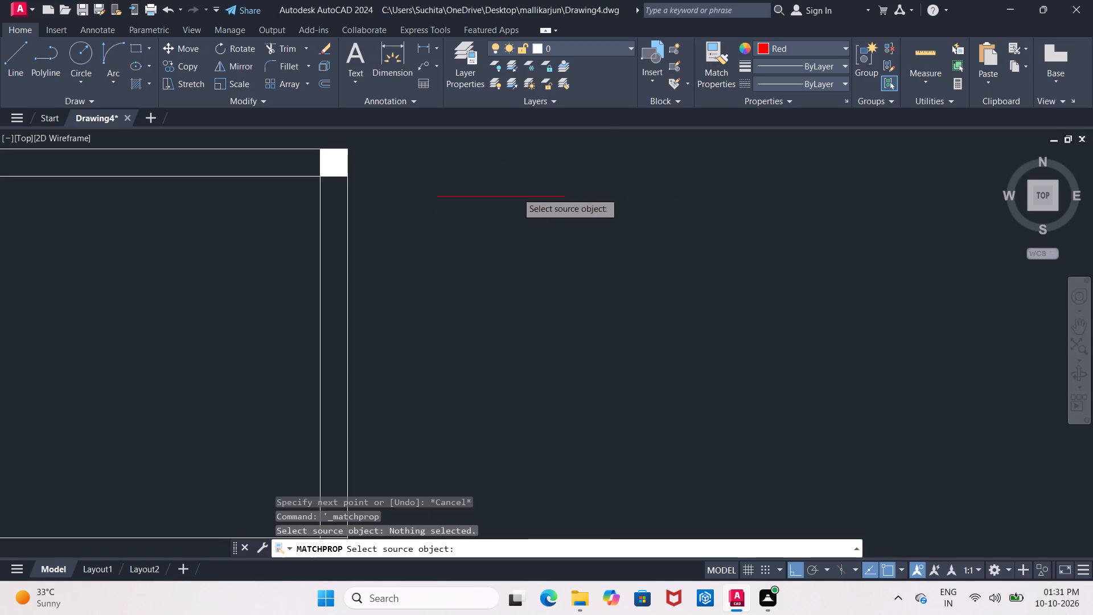
{"action": "left_click", "coordinate": [517, 195]}
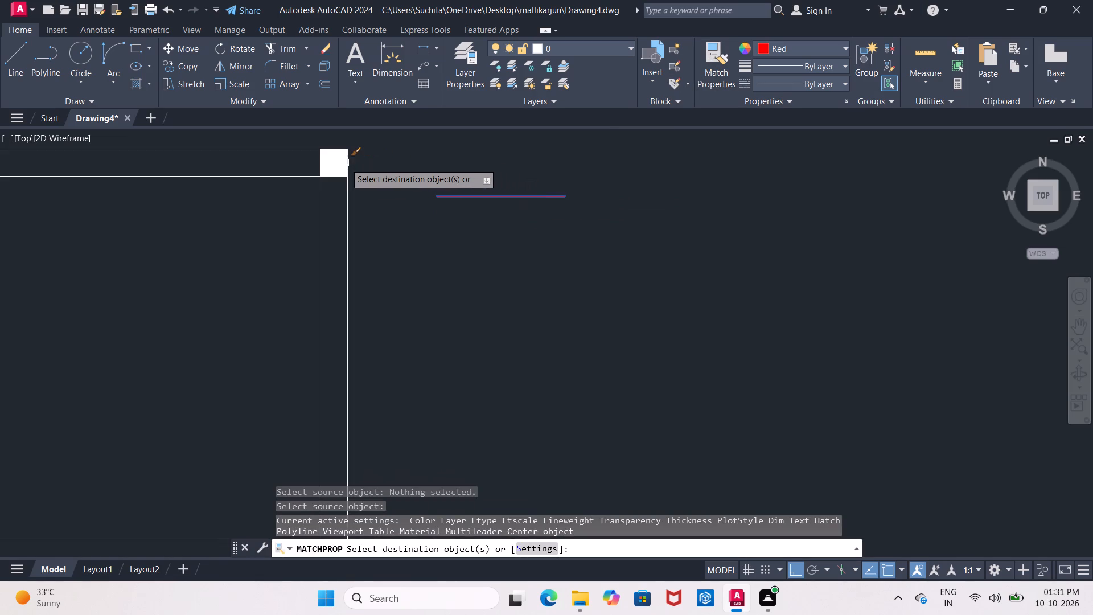
{"action": "left_click", "coordinate": [334, 163]}
{"action": "key", "text": "Escape"}
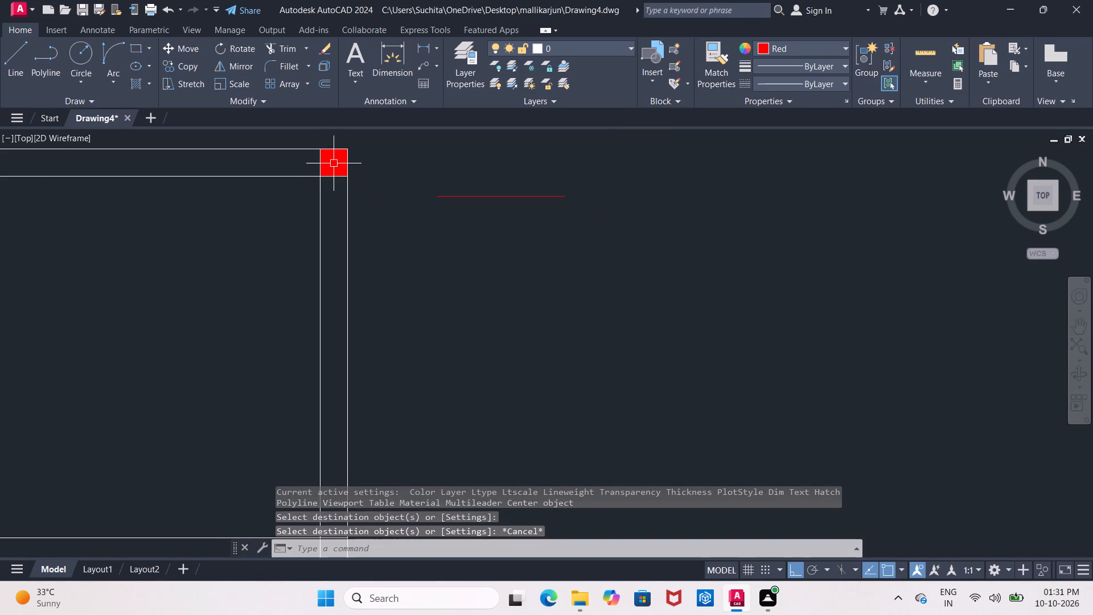
Hatch the top row's middle and left columns and all three second-row columns of the copied layout with the SOLID pattern.
{"action": "scroll", "coordinate": [347, 163], "scroll_direction": "down", "scroll_amount": 1}
{"action": "left_click", "coordinate": [141, 88]}
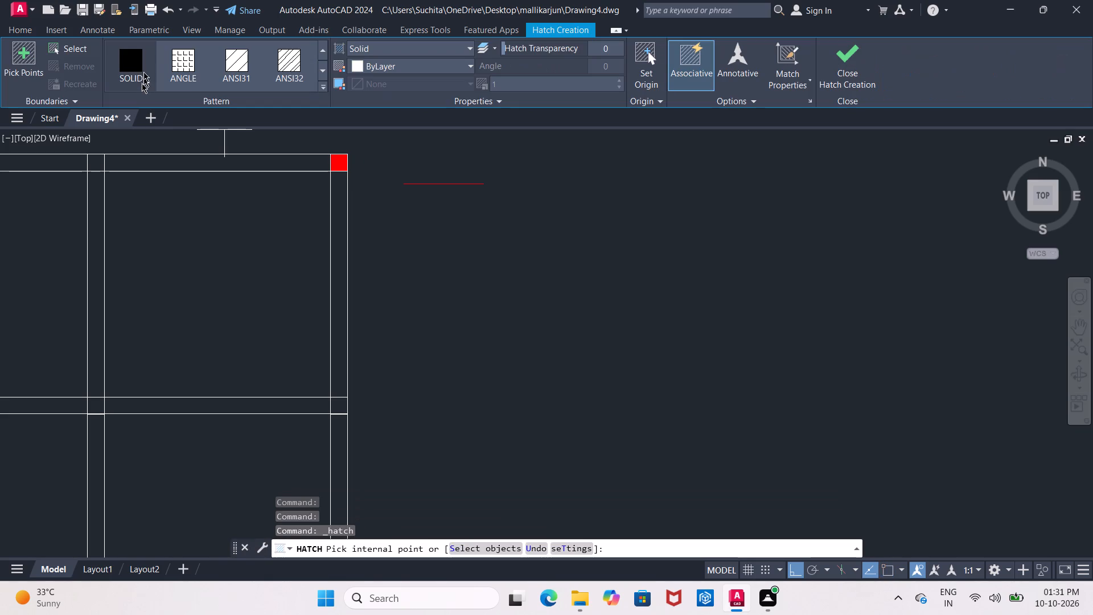
{"action": "left_click", "coordinate": [135, 63]}
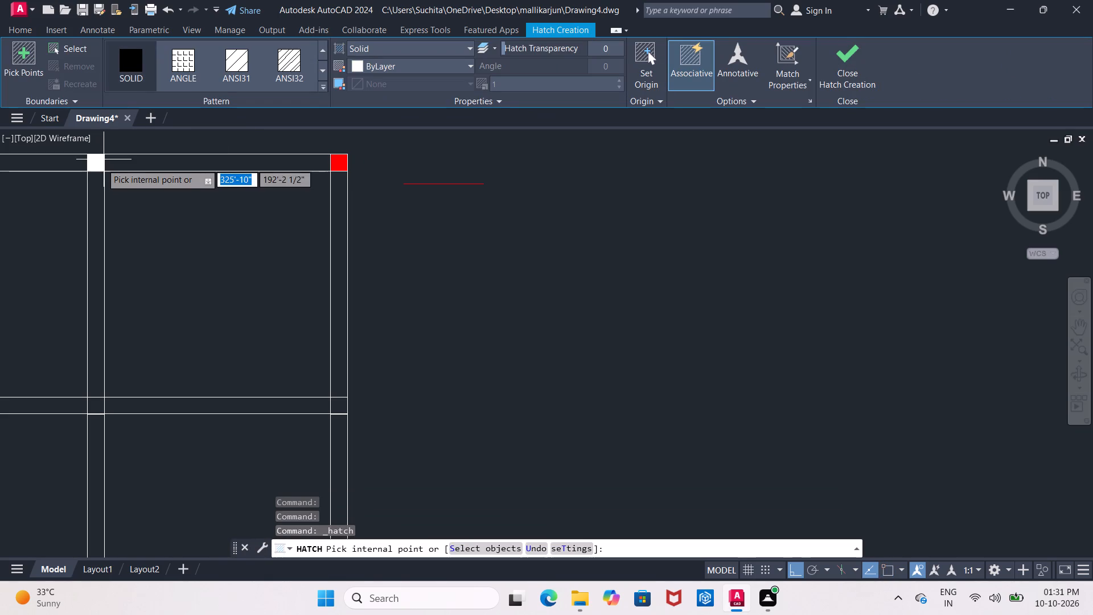
{"action": "left_click", "coordinate": [101, 166]}
{"action": "middle_click_drag", "start_coordinate": [101, 166], "coordinate": [374, 146]}
{"action": "left_click", "coordinate": [166, 144]}
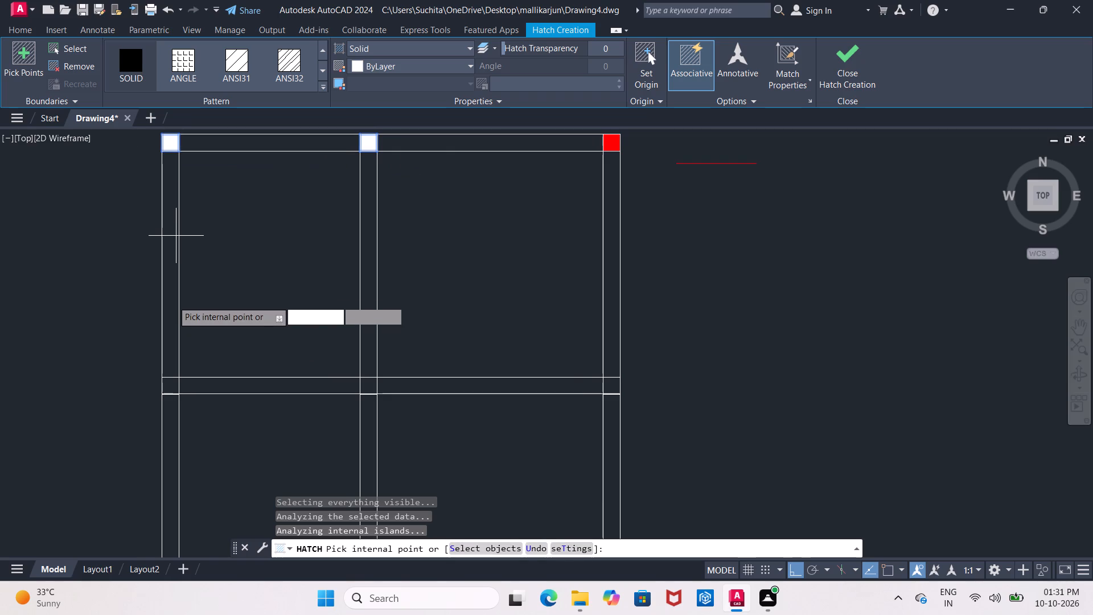
{"action": "left_click", "coordinate": [165, 383]}
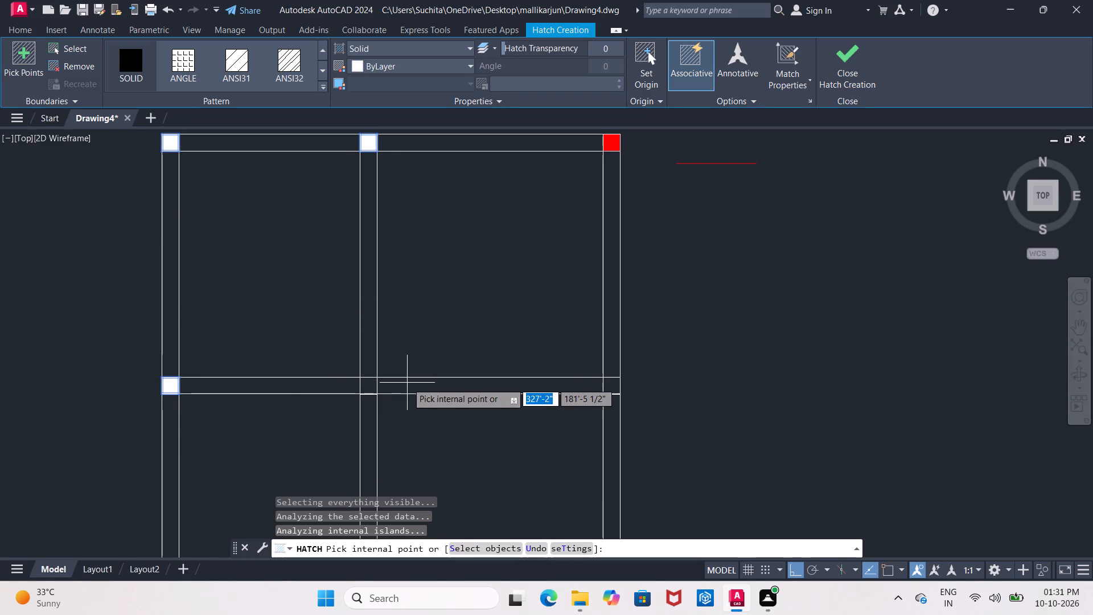
{"action": "left_click", "coordinate": [371, 387]}
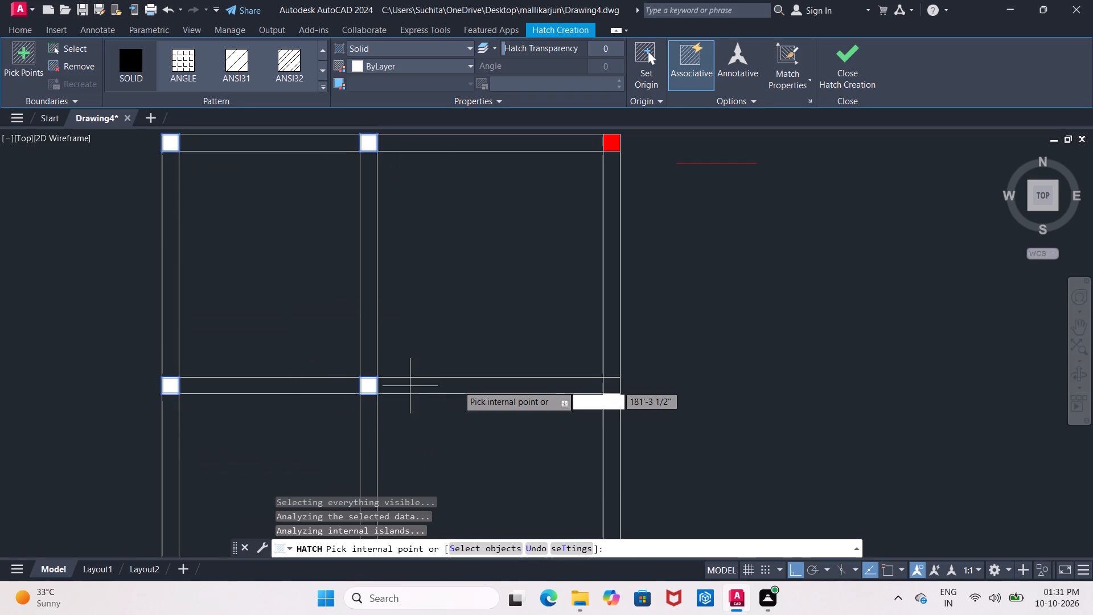
{"action": "left_click", "coordinate": [609, 384]}
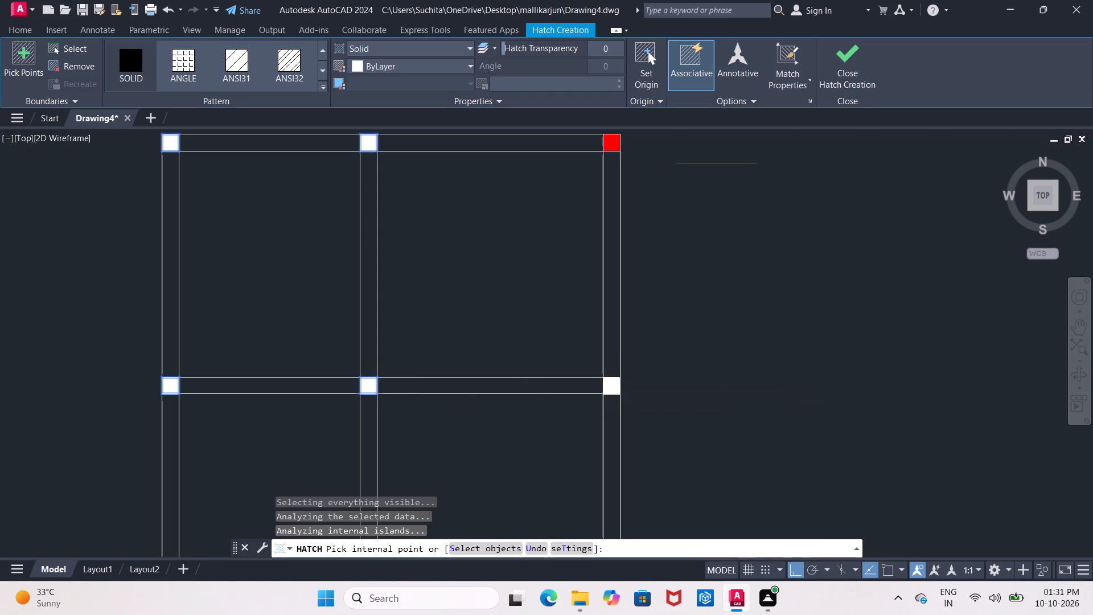
Hatch all three third-row columns and the fourth row's left and right columns of the copied layout with the SOLID pattern.
{"action": "middle_click_drag", "start_coordinate": [609, 384], "coordinate": [619, 255]}
{"action": "scroll", "coordinate": [619, 255], "scroll_direction": "down", "scroll_amount": 3}
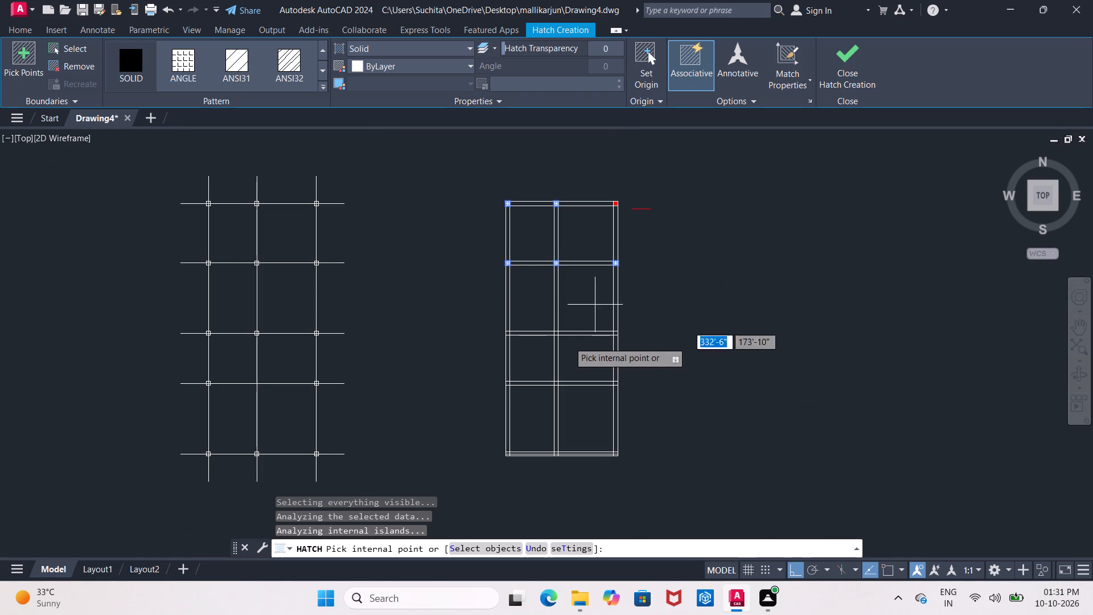
{"action": "scroll", "coordinate": [564, 346], "scroll_direction": "up", "scroll_amount": 2}
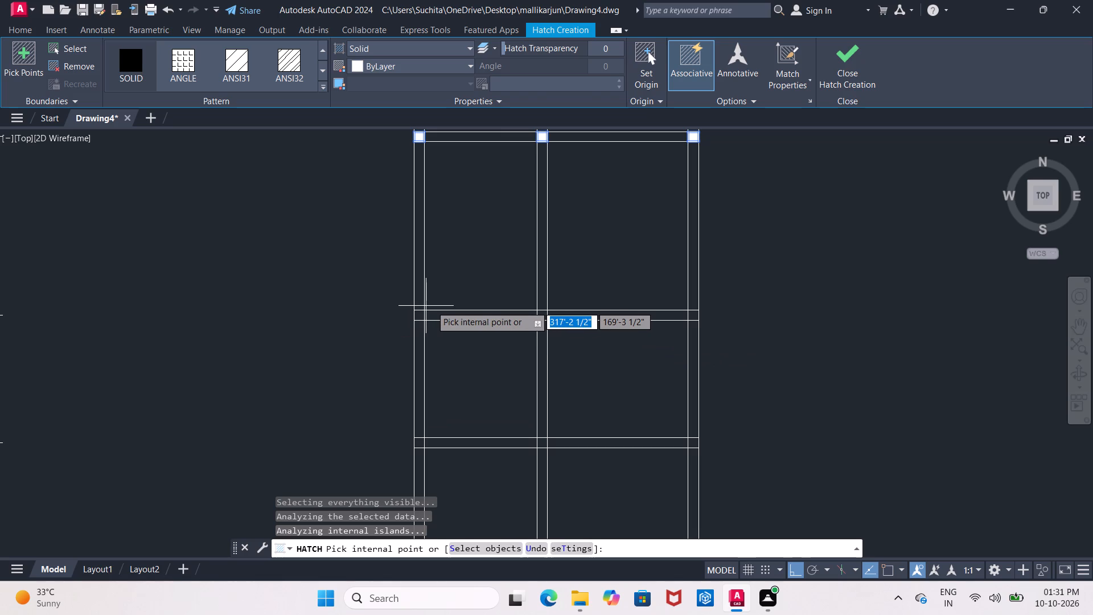
{"action": "scroll", "coordinate": [420, 310], "scroll_direction": "up", "scroll_amount": 2}
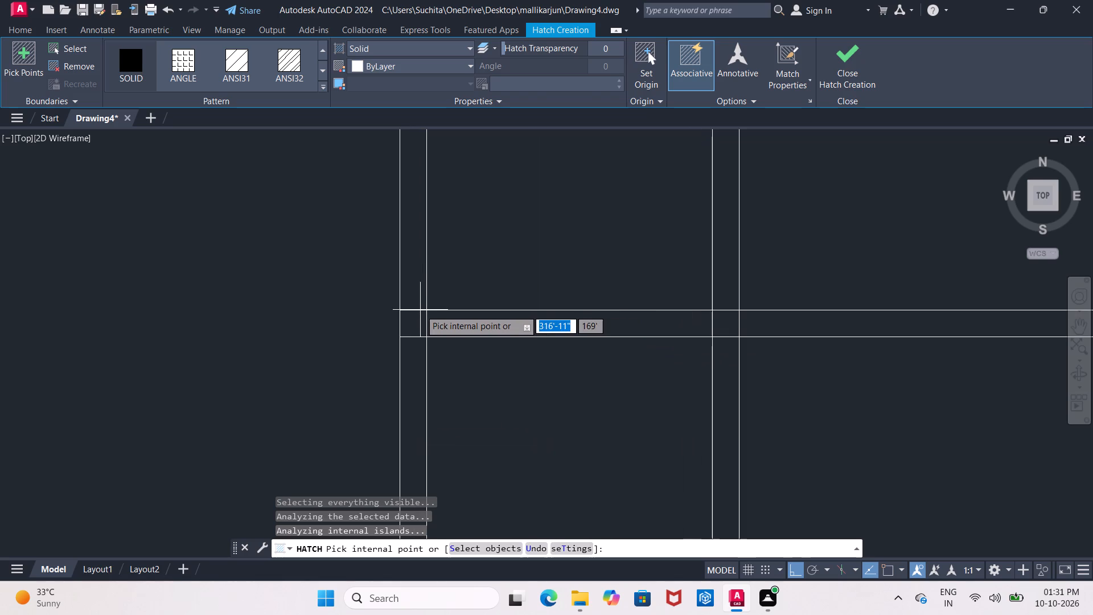
{"action": "left_click", "coordinate": [413, 319]}
{"action": "scroll", "coordinate": [413, 319], "scroll_direction": "down", "scroll_amount": 1}
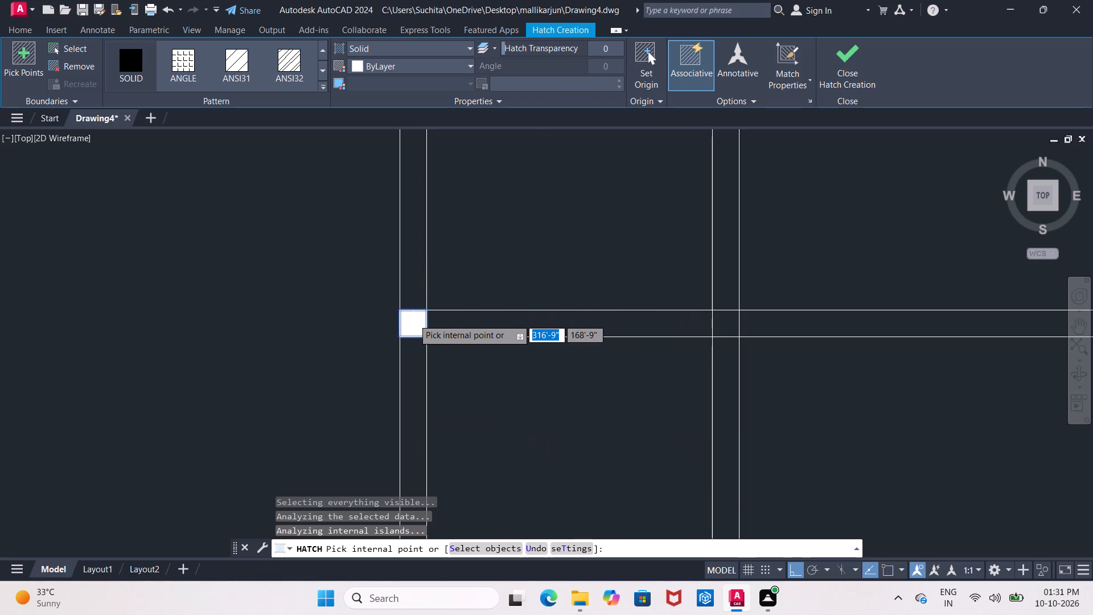
{"action": "scroll", "coordinate": [413, 319], "scroll_direction": "down", "scroll_amount": 3}
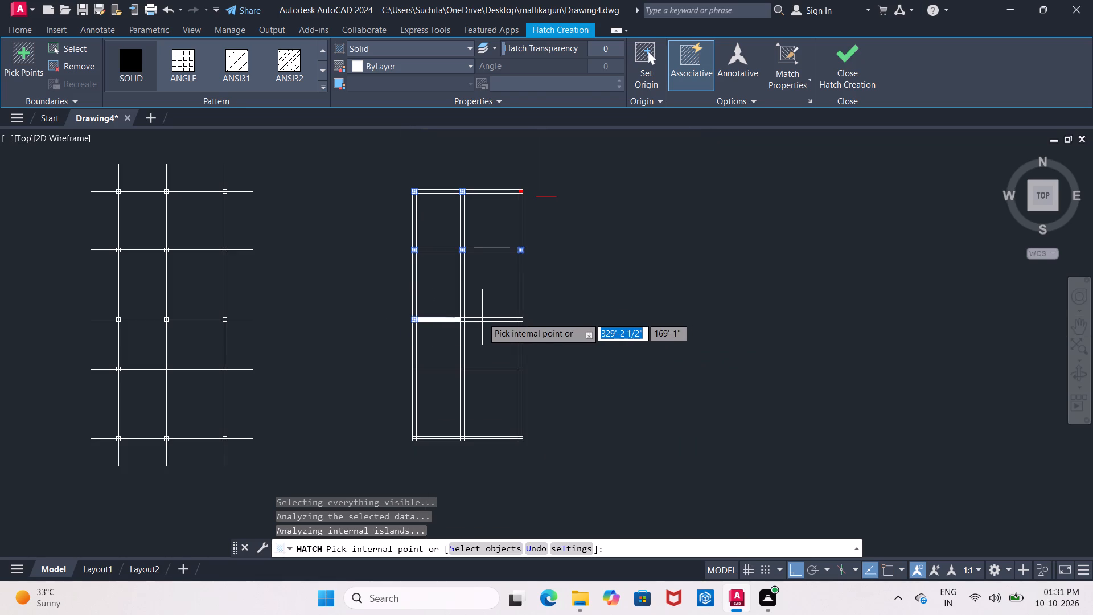
{"action": "scroll", "coordinate": [482, 317], "scroll_direction": "up", "scroll_amount": 2}
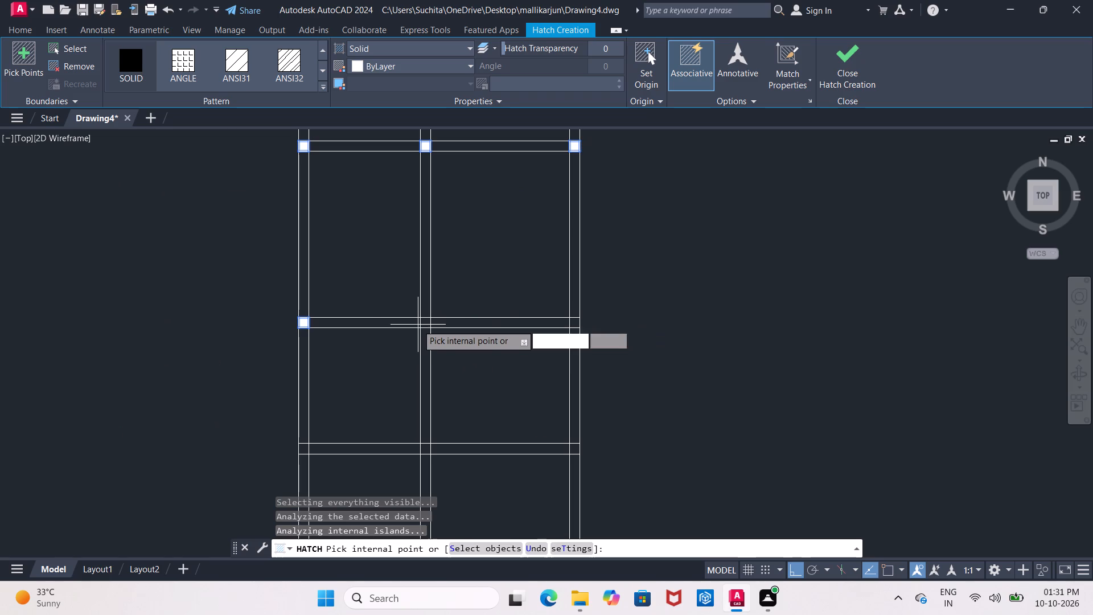
{"action": "left_click", "coordinate": [422, 323]}
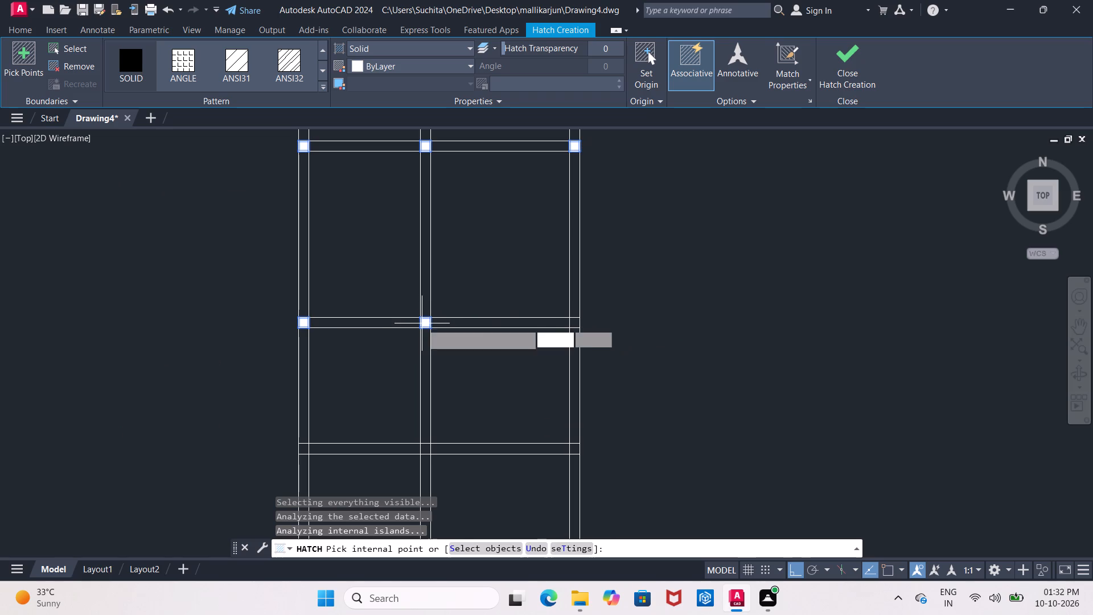
{"action": "left_click", "coordinate": [572, 324]}
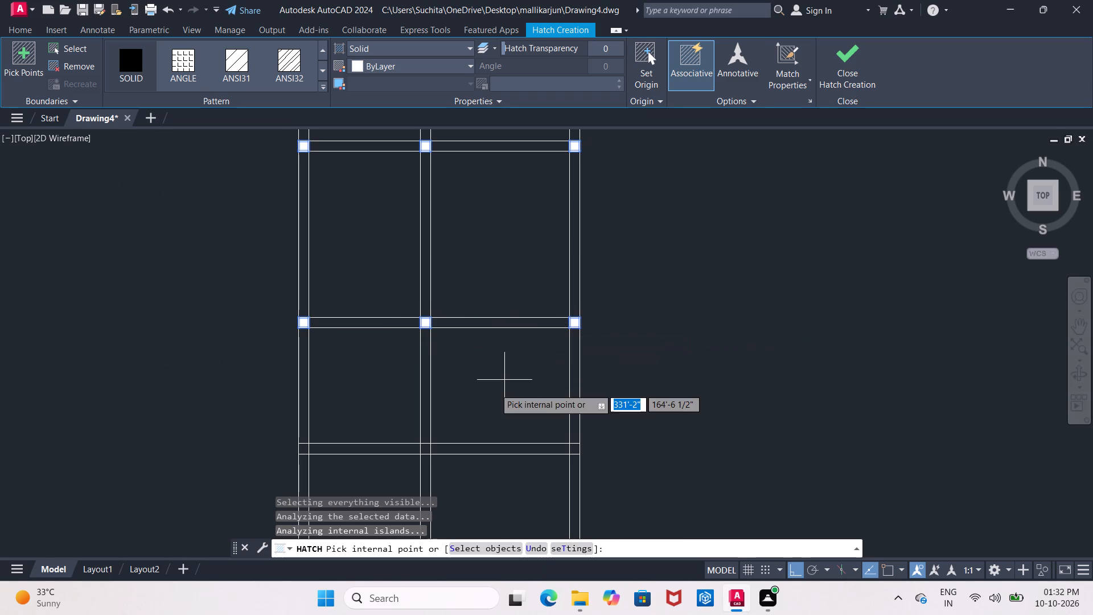
{"action": "middle_click_drag", "start_coordinate": [493, 391], "coordinate": [409, 249]}
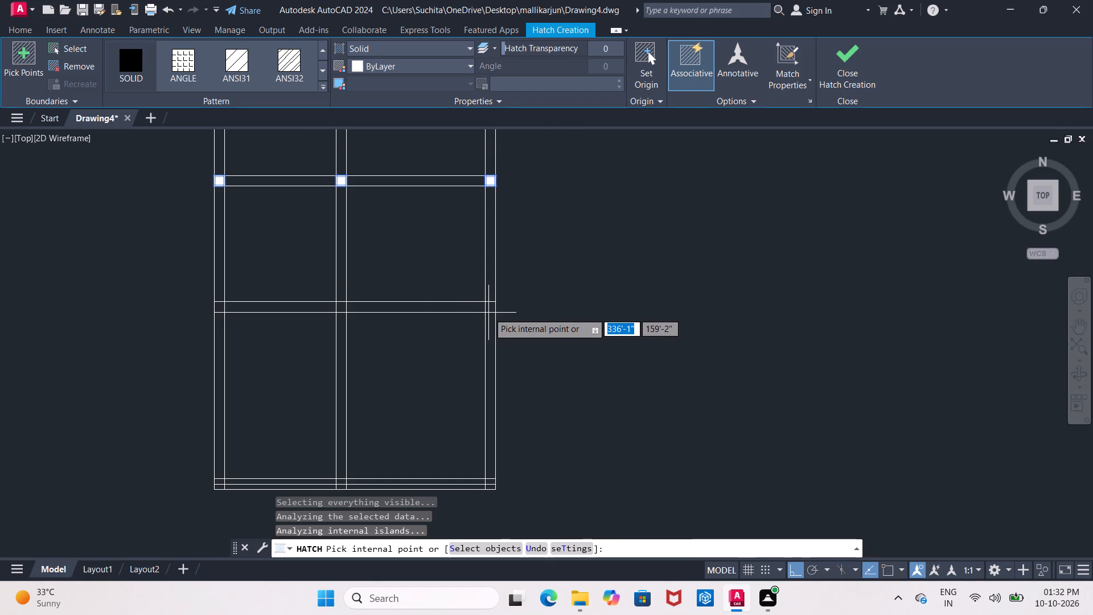
{"action": "left_click", "coordinate": [489, 310]}
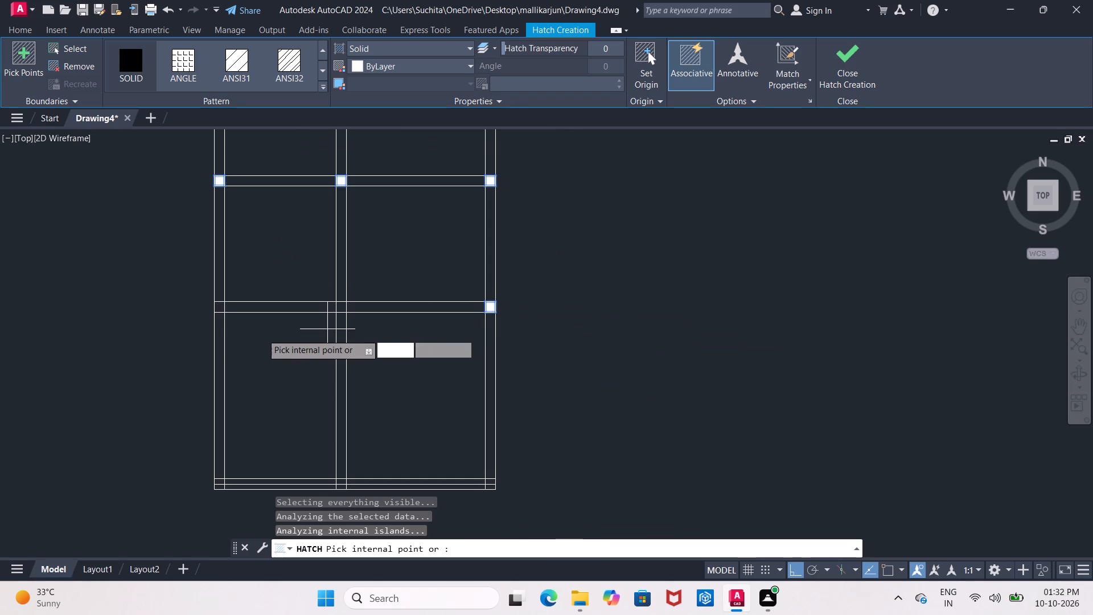
{"action": "left_click", "coordinate": [220, 304]}
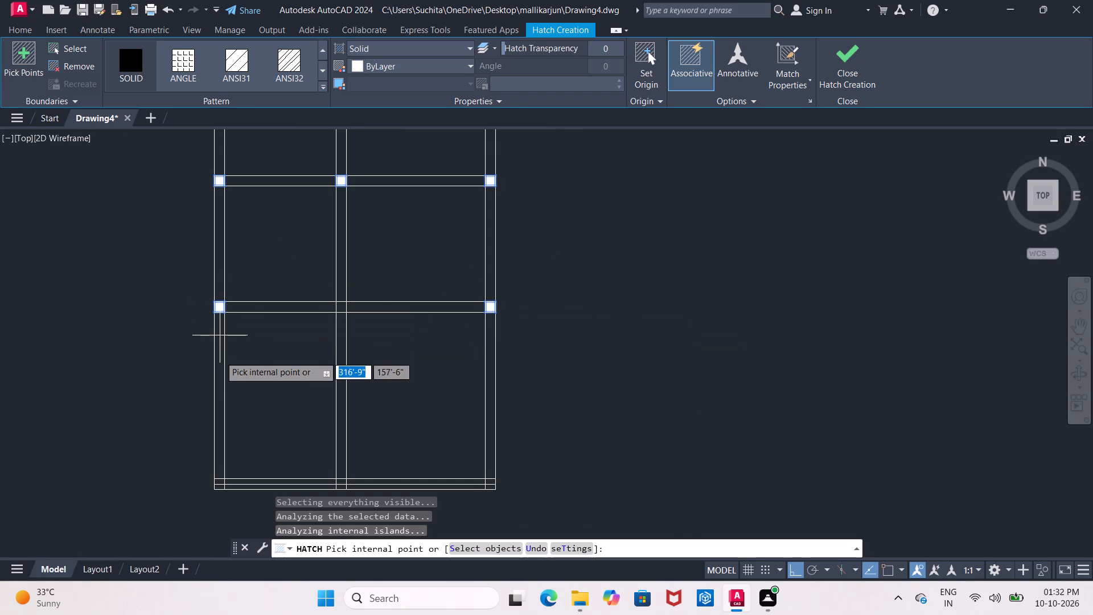
Hatch both halves of the three bottom-row columns of the copied layout with the SOLID pattern and finish the hatch.
{"action": "middle_click_drag", "start_coordinate": [265, 419], "coordinate": [276, 311]}
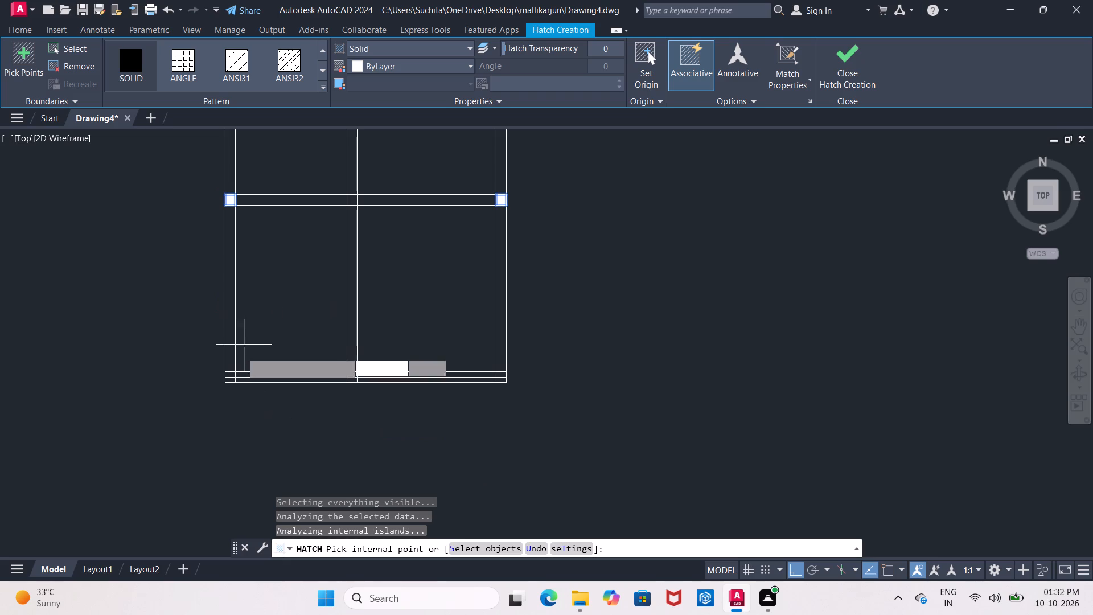
{"action": "scroll", "coordinate": [240, 354], "scroll_direction": "up", "scroll_amount": 5}
{"action": "middle_click_drag", "start_coordinate": [260, 334], "coordinate": [273, 286]}
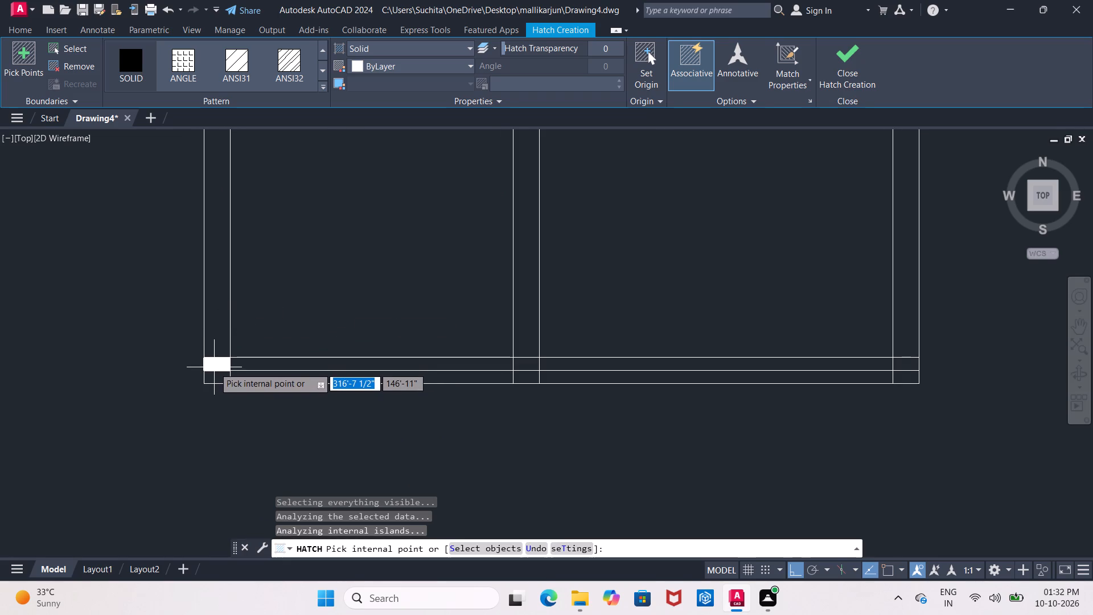
{"action": "left_click", "coordinate": [214, 367]}
{"action": "left_click", "coordinate": [214, 378]}
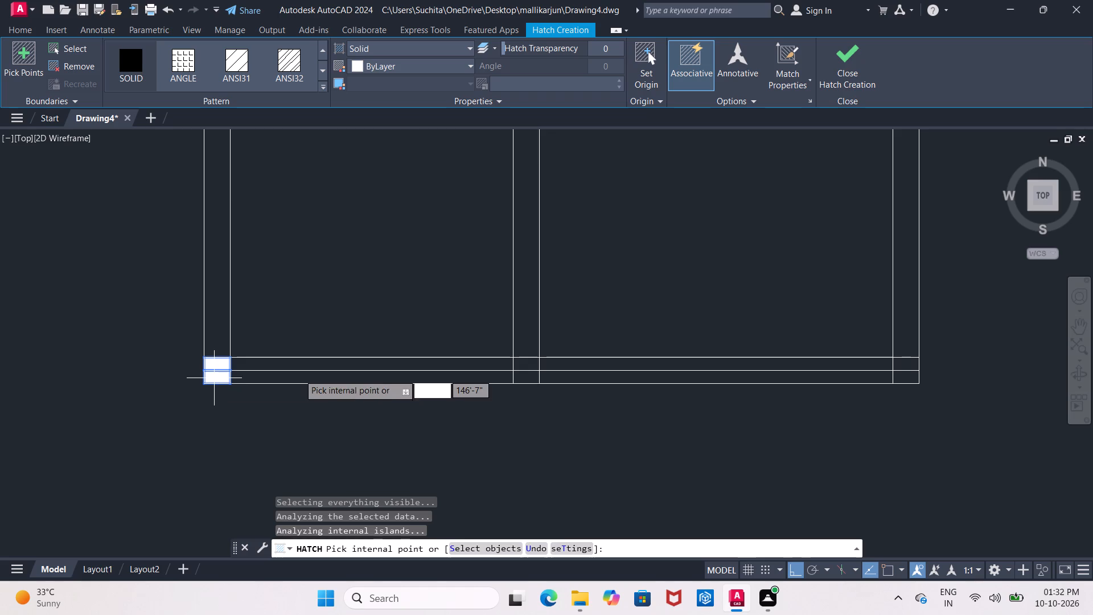
{"action": "left_click", "coordinate": [522, 363]}
{"action": "left_click", "coordinate": [523, 374]}
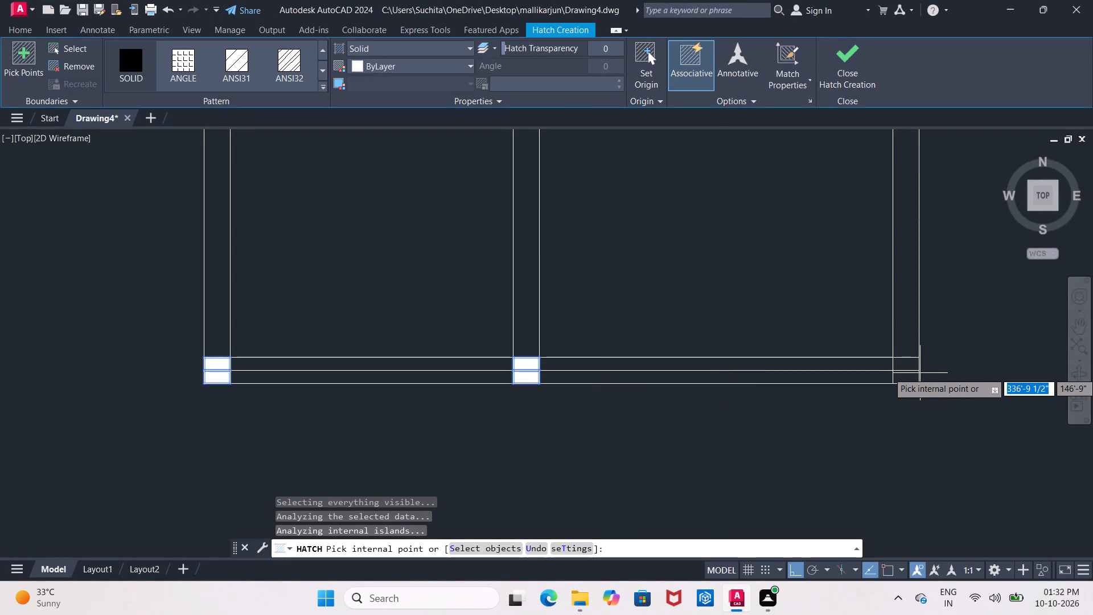
{"action": "left_click", "coordinate": [909, 363]}
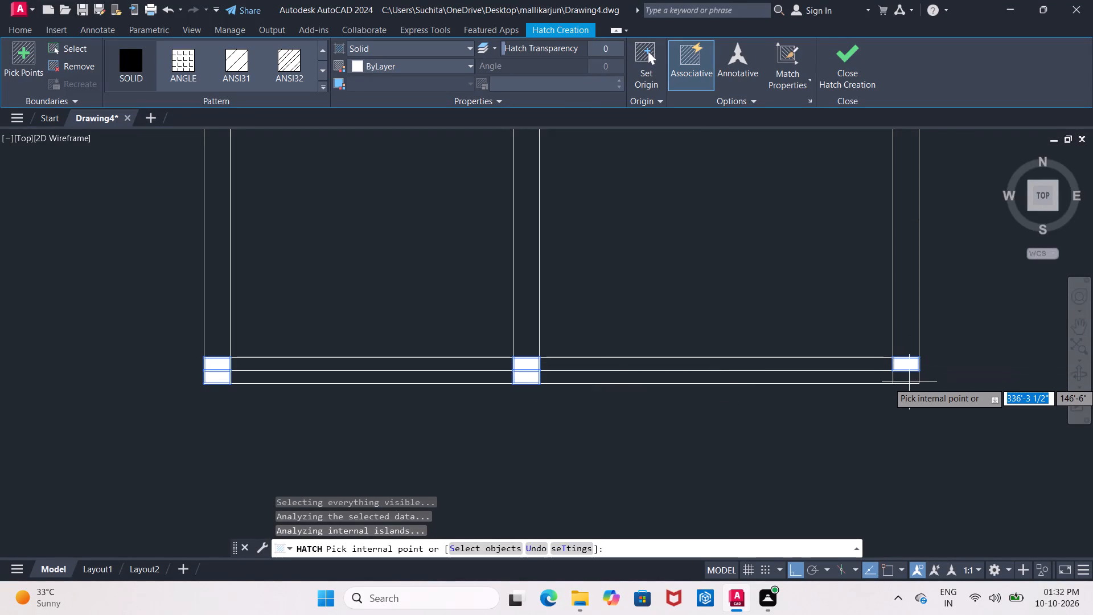
{"action": "left_click", "coordinate": [909, 380]}
{"action": "key", "text": "Escape"}
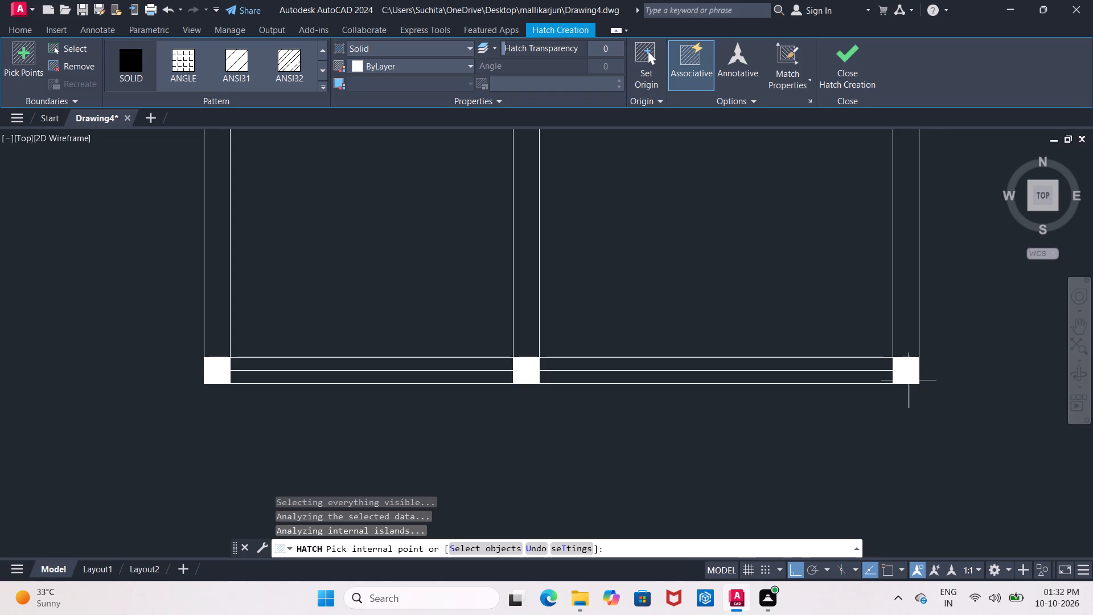
Delete the leftover middle line running through the bottom beam of the copied layout.
{"action": "scroll", "coordinate": [747, 310], "scroll_direction": "down", "scroll_amount": 3}
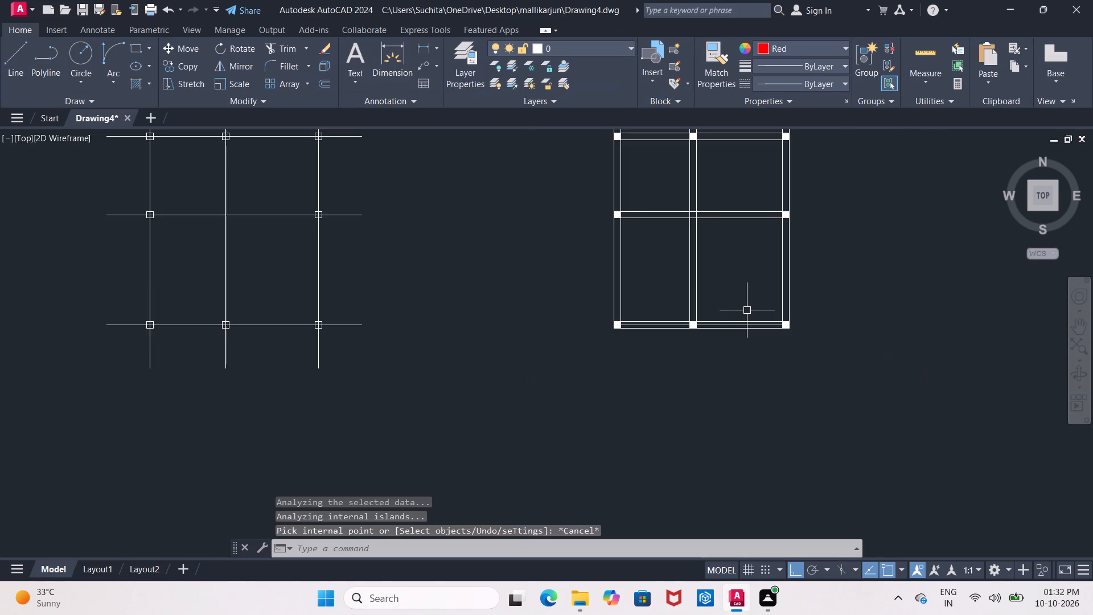
{"action": "middle_click_drag", "start_coordinate": [745, 277], "coordinate": [296, 334]}
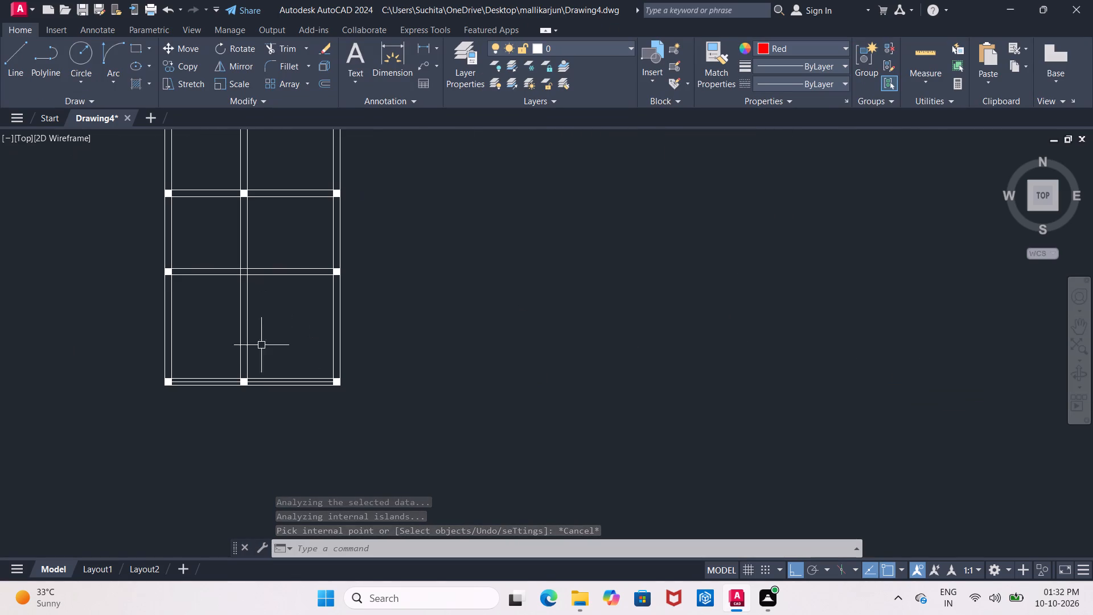
{"action": "scroll", "coordinate": [270, 365], "scroll_direction": "up", "scroll_amount": 1}
{"action": "middle_click_drag", "start_coordinate": [270, 365], "coordinate": [276, 311]}
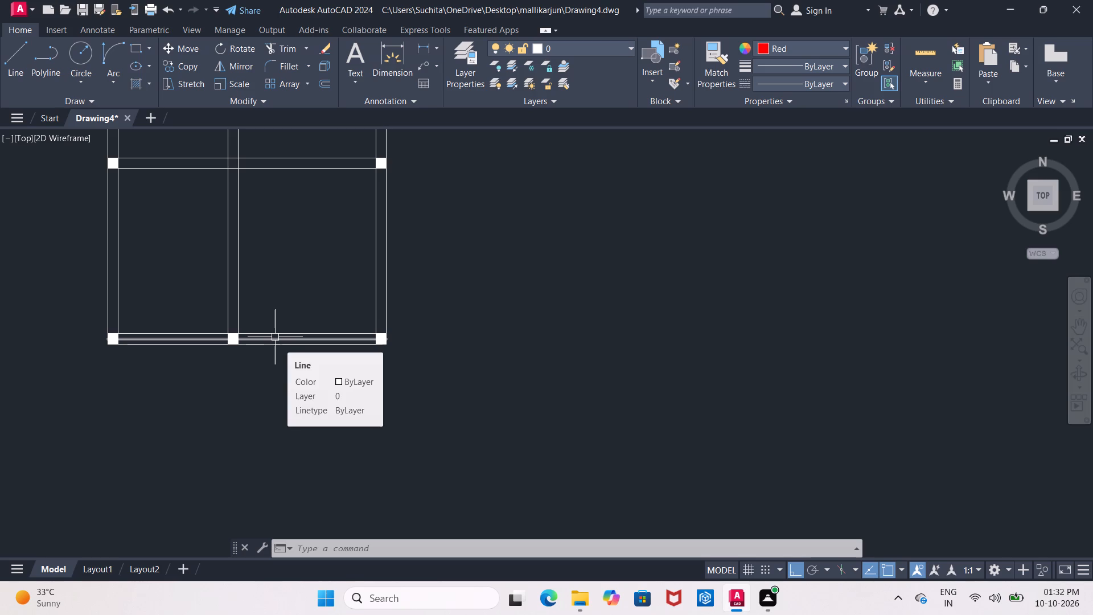
{"action": "key", "text": "Delete"}
{"action": "scroll", "coordinate": [340, 340], "scroll_direction": "up", "scroll_amount": 2}
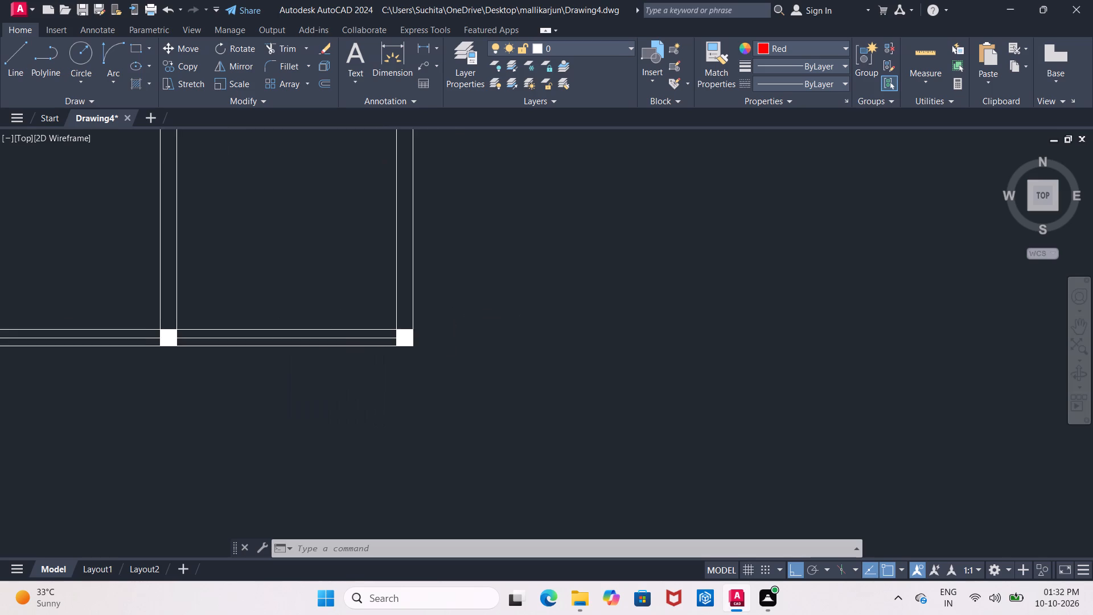
{"action": "left_click", "coordinate": [333, 336]}
{"action": "key", "text": "Delete"}
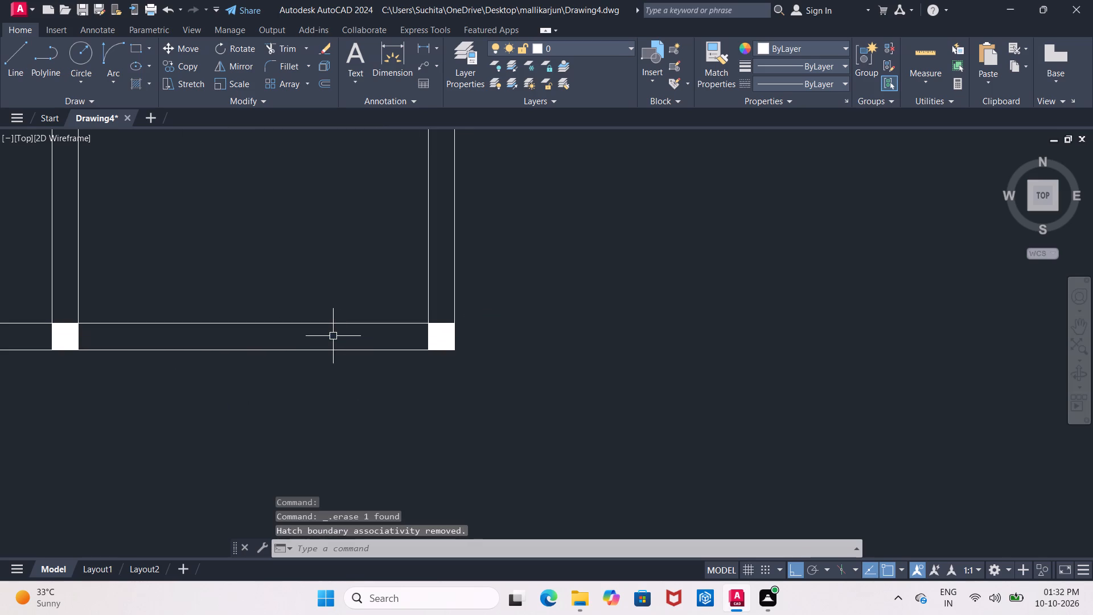
Match the properties of the red reference line onto the remaining white solid column hatches of the copied layout.
{"action": "scroll", "coordinate": [333, 336], "scroll_direction": "down", "scroll_amount": 4}
{"action": "scroll", "coordinate": [392, 242], "scroll_direction": "down", "scroll_amount": 2}
{"action": "middle_click_drag", "start_coordinate": [392, 242], "coordinate": [351, 252]}
{"action": "scroll", "coordinate": [334, 178], "scroll_direction": "up", "scroll_amount": 2}
{"action": "middle_click_drag", "start_coordinate": [334, 178], "coordinate": [298, 152]}
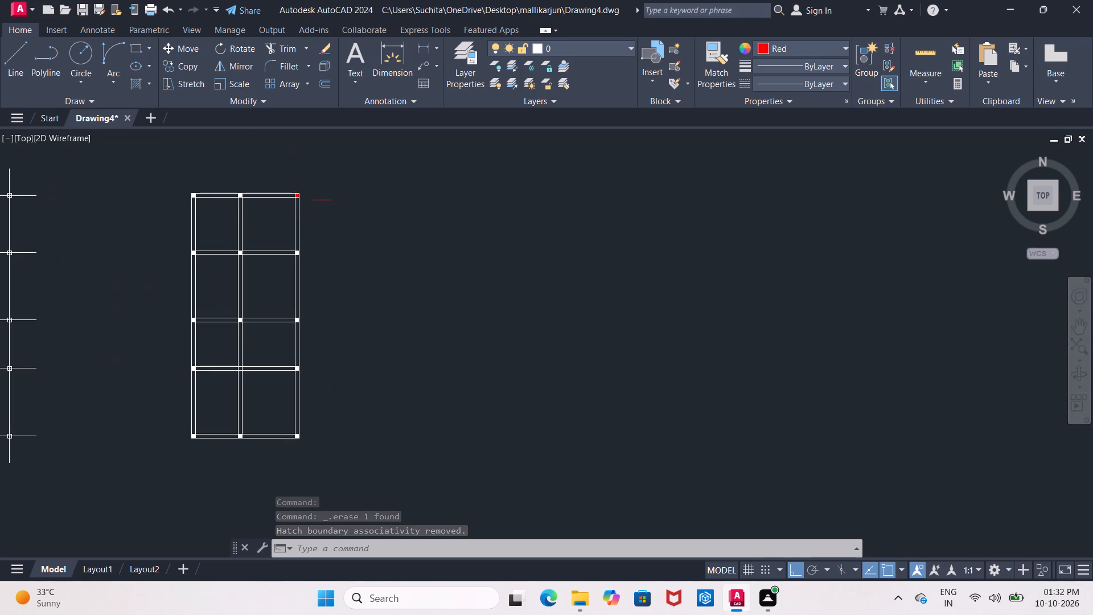
{"action": "left_click", "coordinate": [711, 48]}
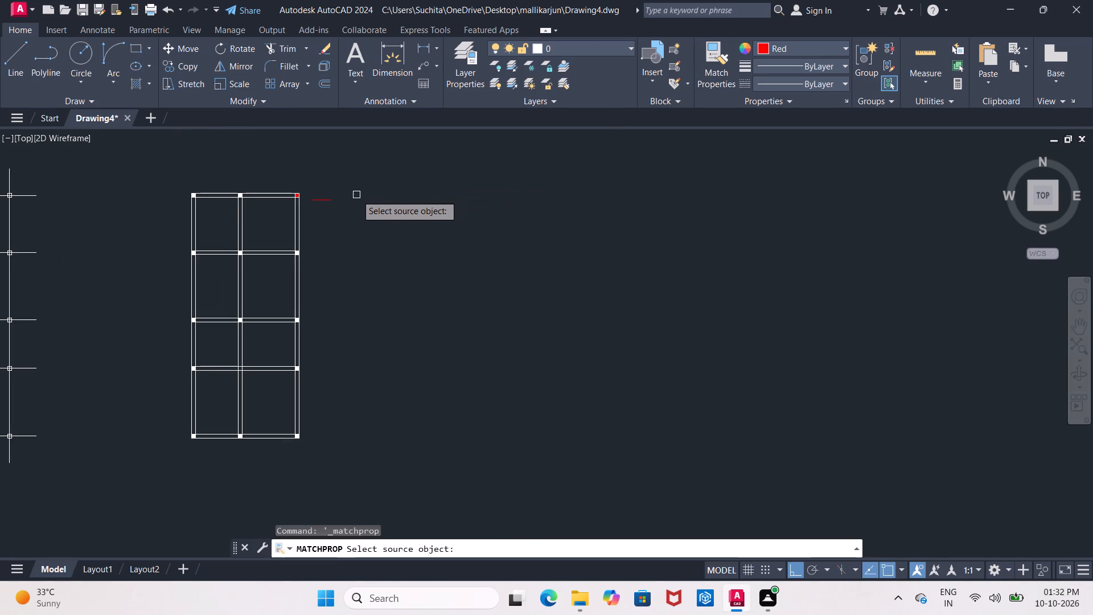
{"action": "left_click", "coordinate": [329, 201]}
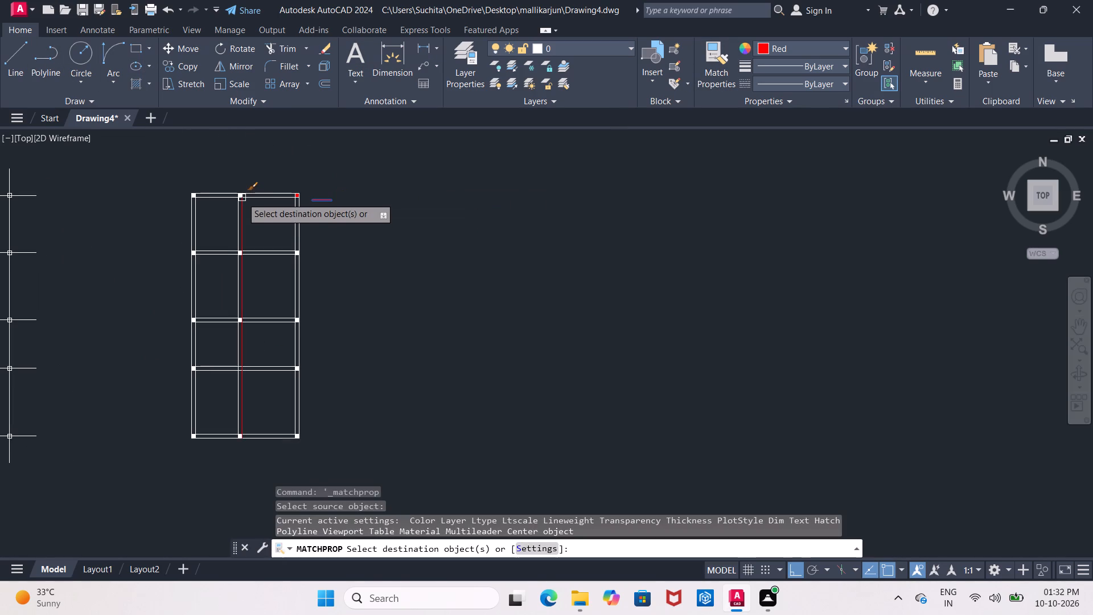
{"action": "scroll", "coordinate": [241, 196], "scroll_direction": "up", "scroll_amount": 2}
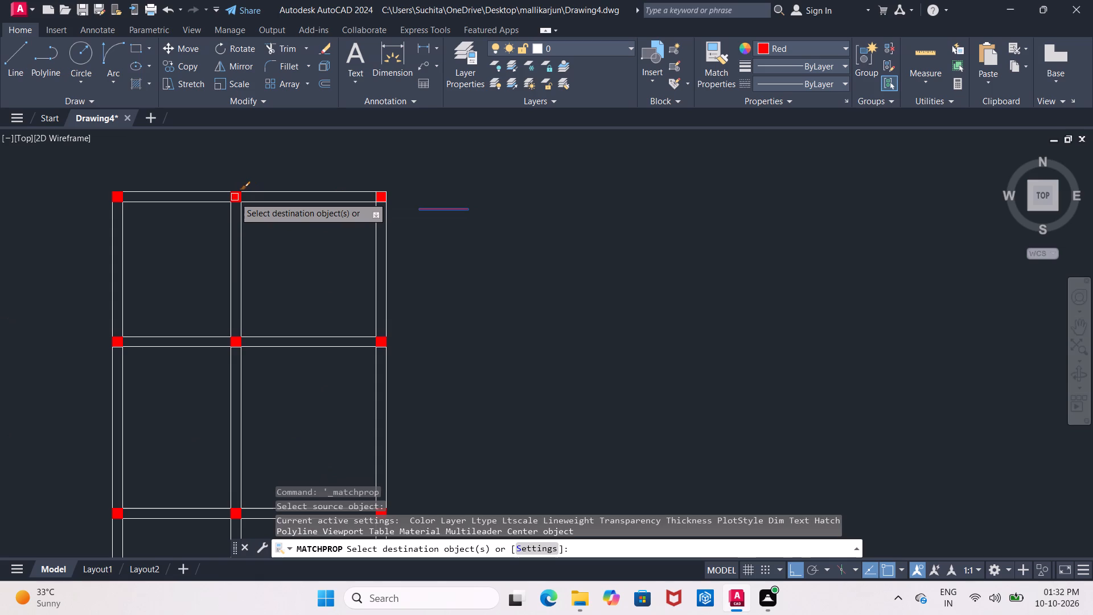
{"action": "left_click", "coordinate": [235, 197]}
{"action": "scroll", "coordinate": [362, 192], "scroll_direction": "down", "scroll_amount": 2}
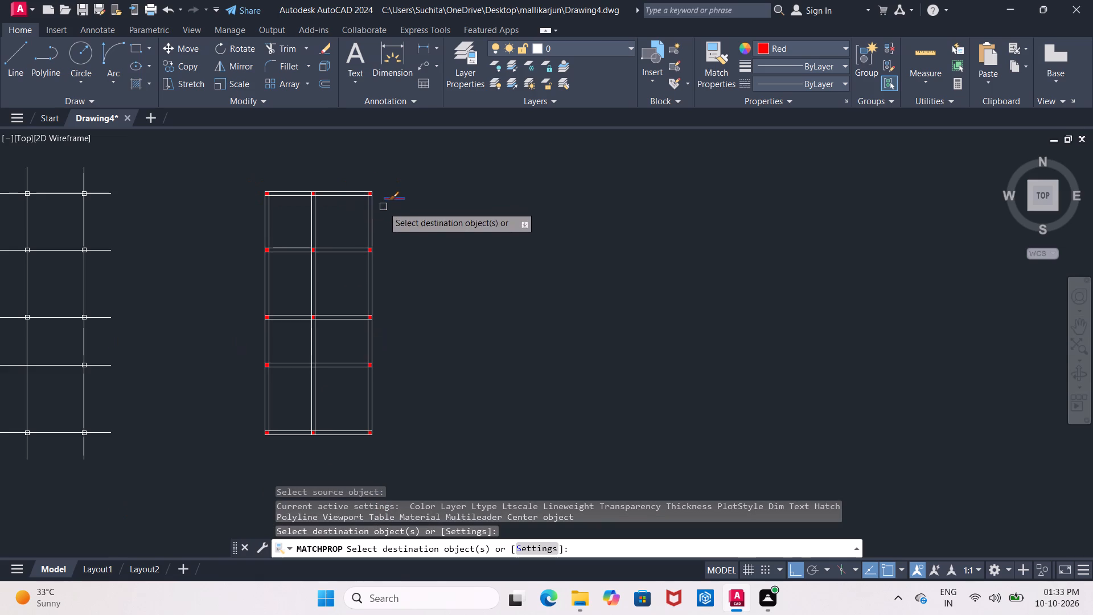
{"action": "key", "text": "Escape"}
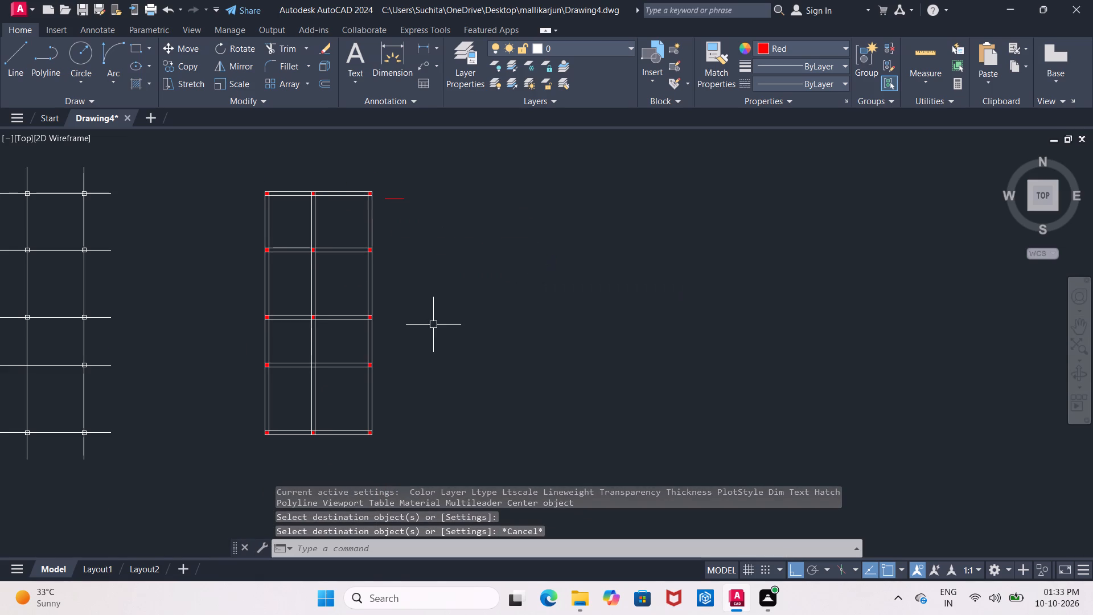
Match the properties of the red reference line onto the original layout's right vertical and top horizontal centre lines.
{"action": "middle_click_drag", "start_coordinate": [433, 325], "coordinate": [427, 234]}
{"action": "middle_click_drag", "start_coordinate": [427, 235], "coordinate": [430, 263]}
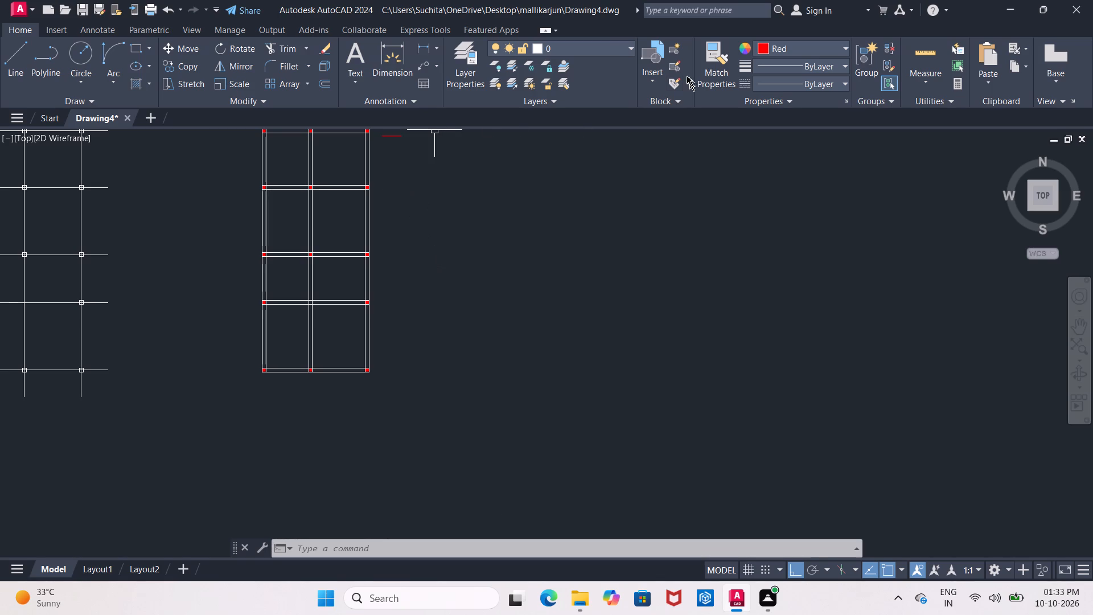
{"action": "left_click", "coordinate": [721, 56]}
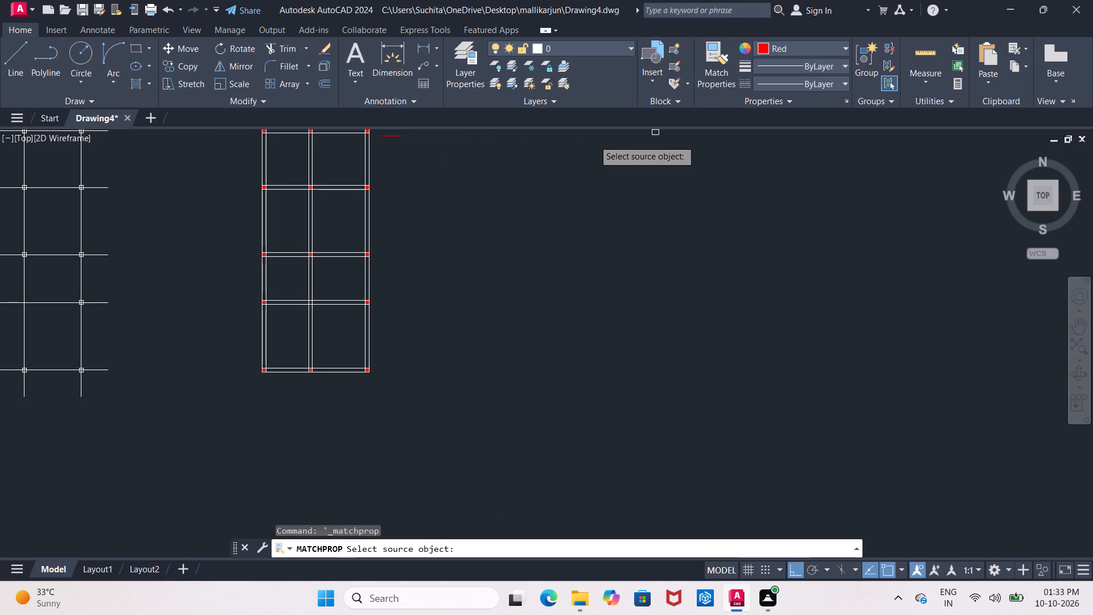
{"action": "middle_click_drag", "start_coordinate": [435, 145], "coordinate": [437, 179]}
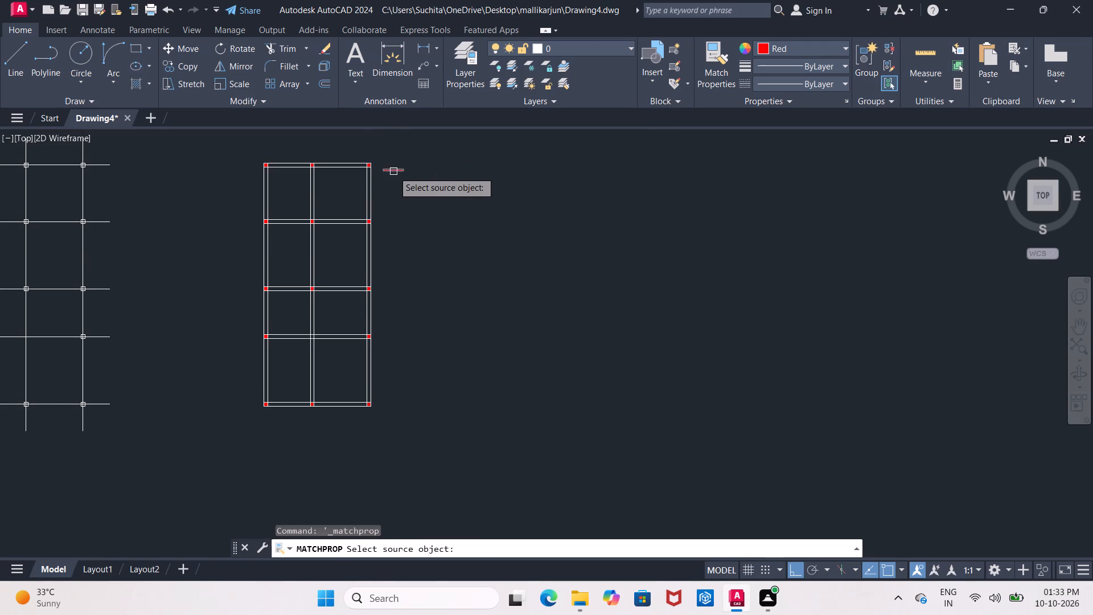
{"action": "left_click", "coordinate": [393, 171]}
{"action": "scroll", "coordinate": [83, 168], "scroll_direction": "up", "scroll_amount": 1}
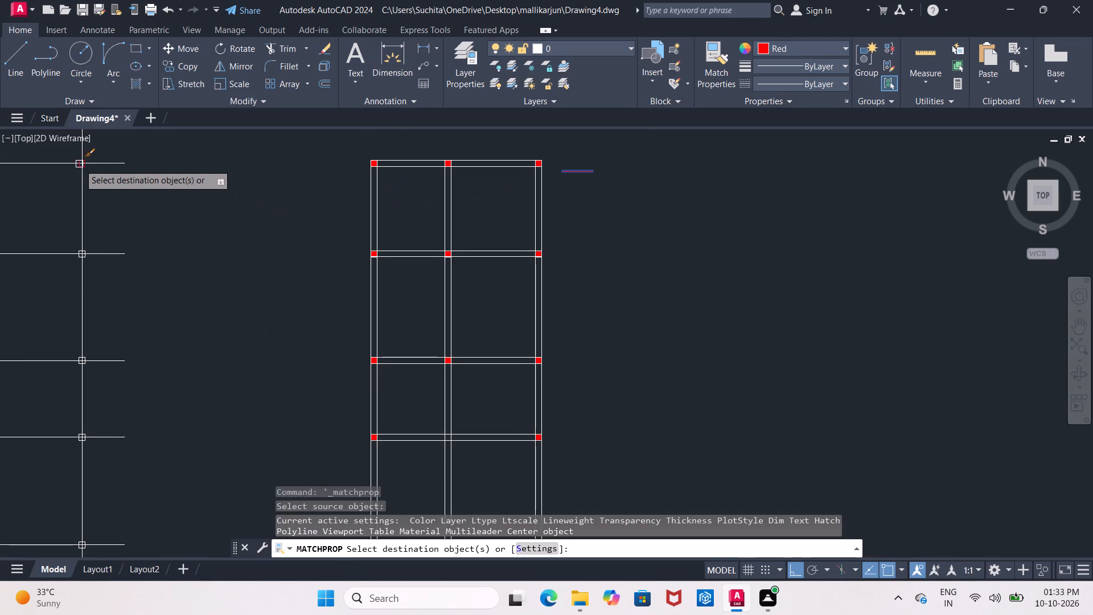
{"action": "scroll", "coordinate": [79, 164], "scroll_direction": "up", "scroll_amount": 3}
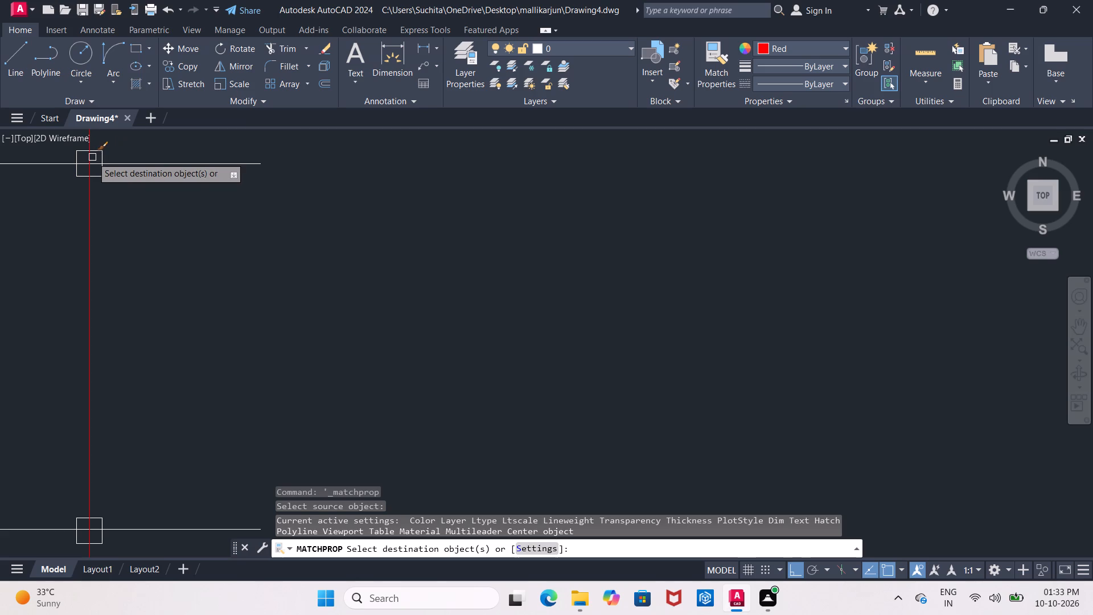
{"action": "left_click", "coordinate": [92, 157]}
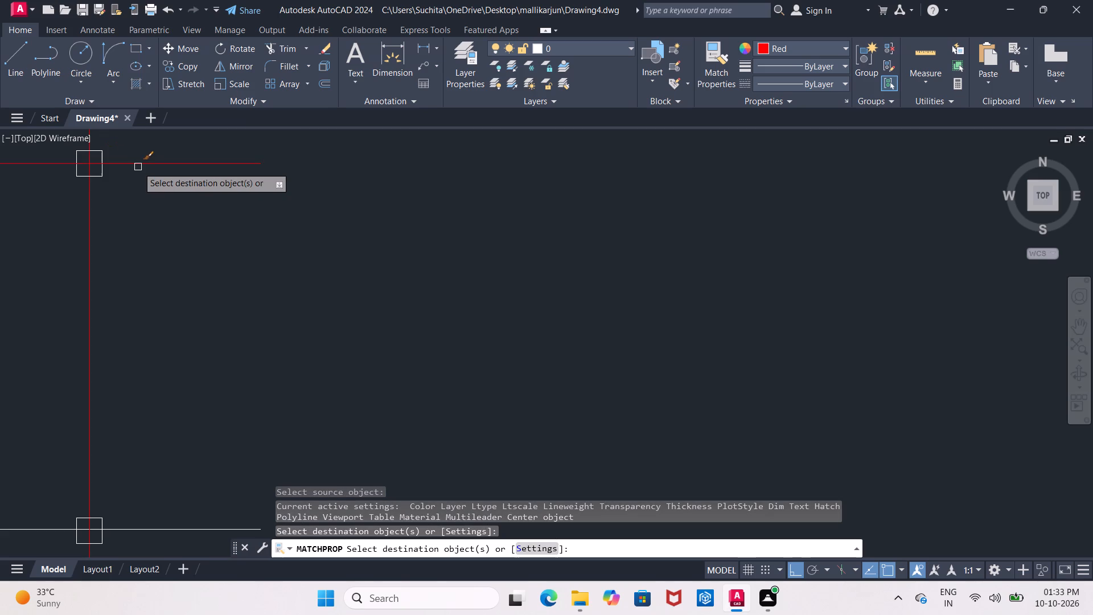
{"action": "left_click", "coordinate": [138, 167]}
Match the same red properties onto the original layout's middle and left vertical centre lines and its four lower horizontal centre lines.
{"action": "scroll", "coordinate": [138, 167], "scroll_direction": "down", "scroll_amount": 3}
{"action": "middle_click_drag", "start_coordinate": [162, 206], "coordinate": [262, 185]}
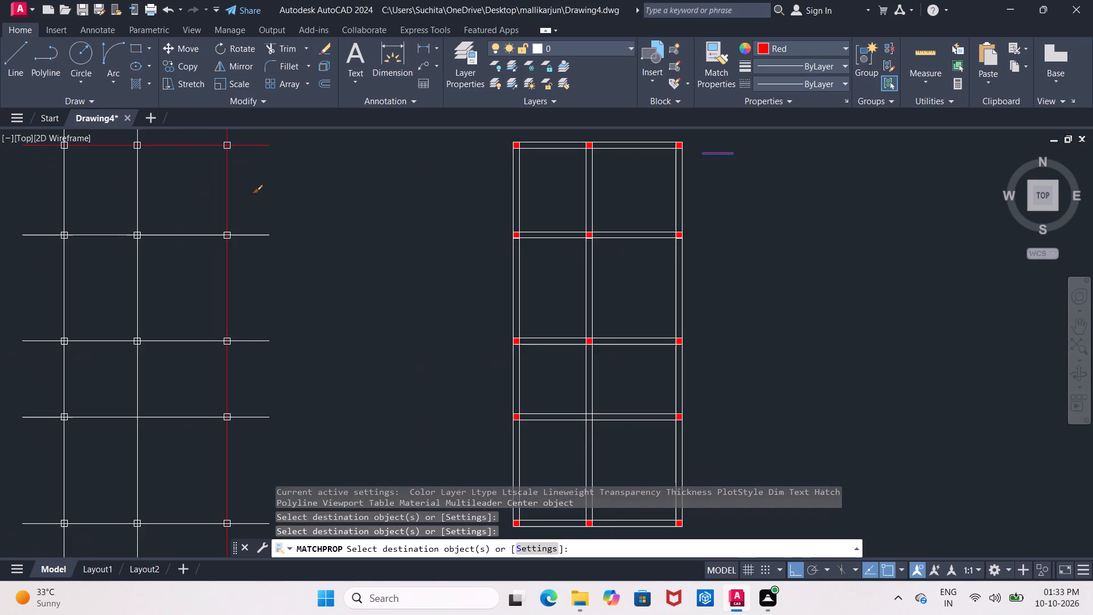
{"action": "left_click", "coordinate": [137, 193]}
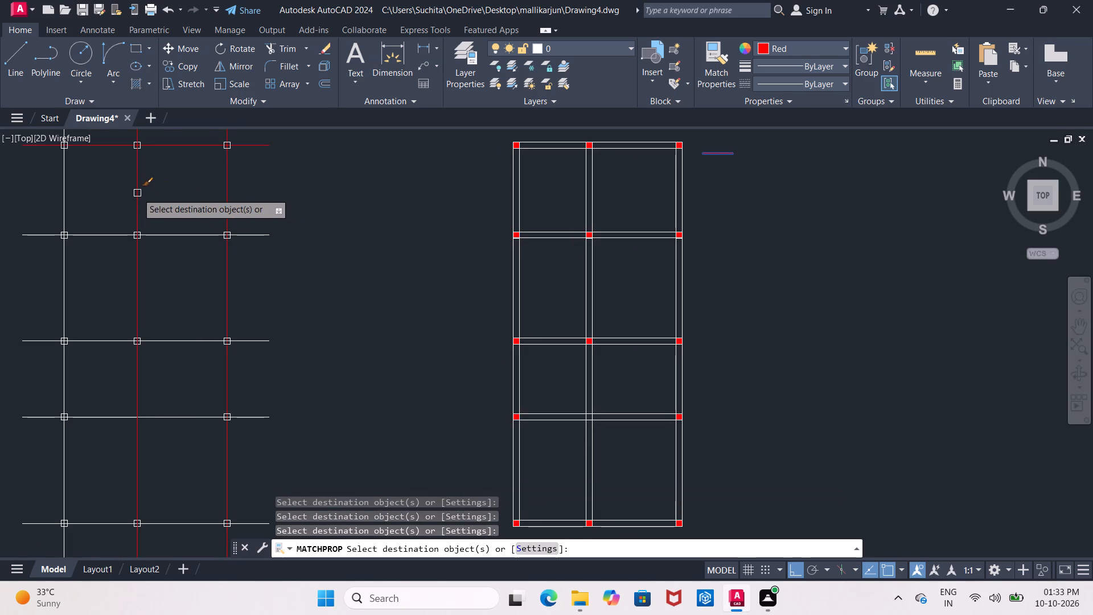
{"action": "left_click", "coordinate": [96, 235]}
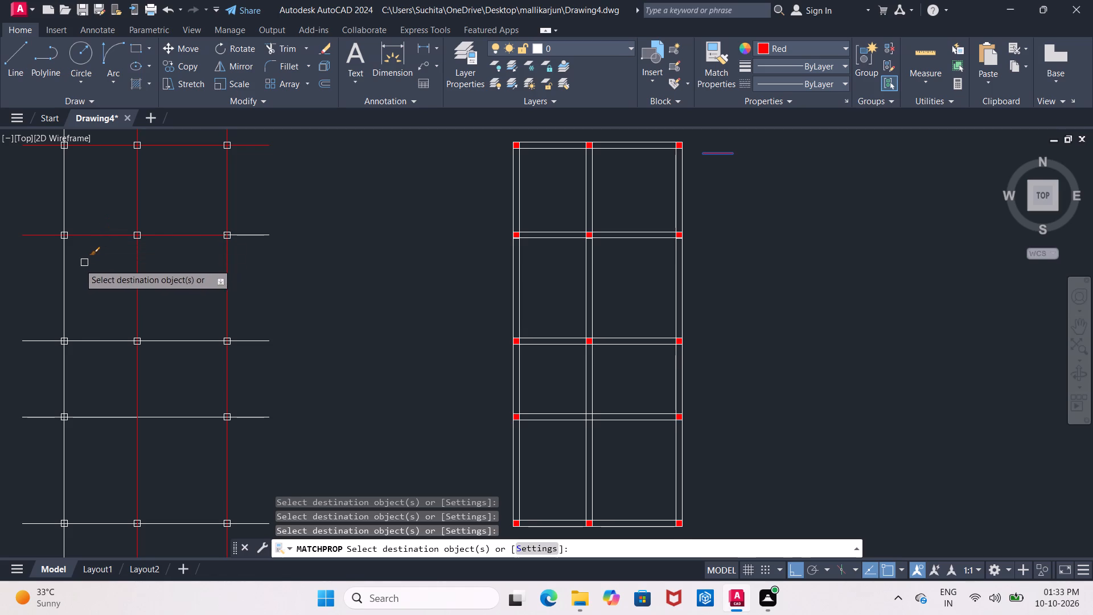
{"action": "left_click", "coordinate": [61, 272]}
{"action": "left_click", "coordinate": [43, 342]}
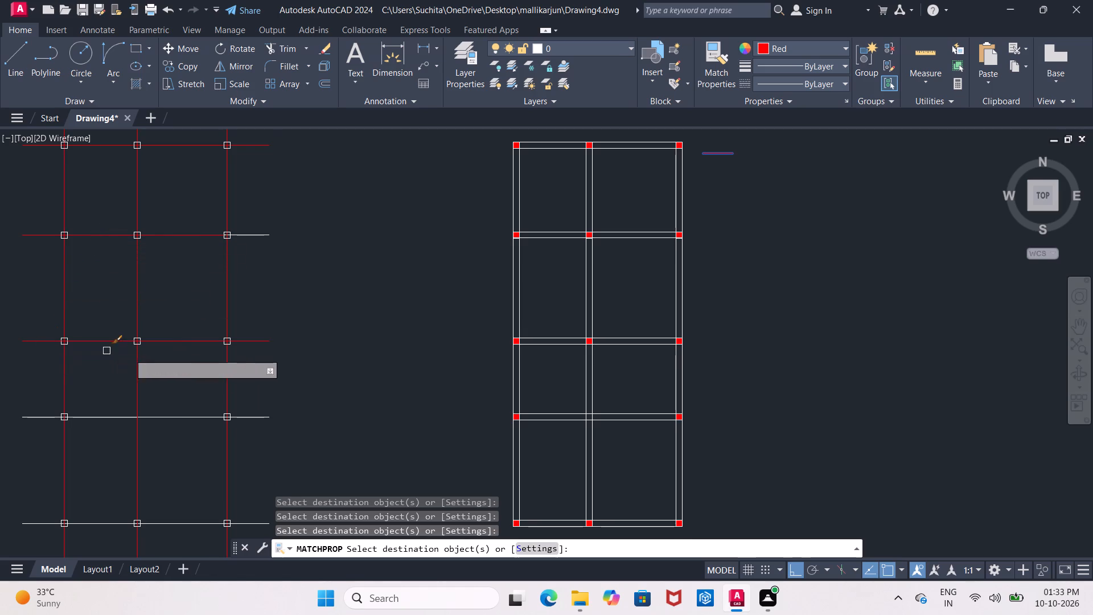
{"action": "left_click", "coordinate": [252, 420]}
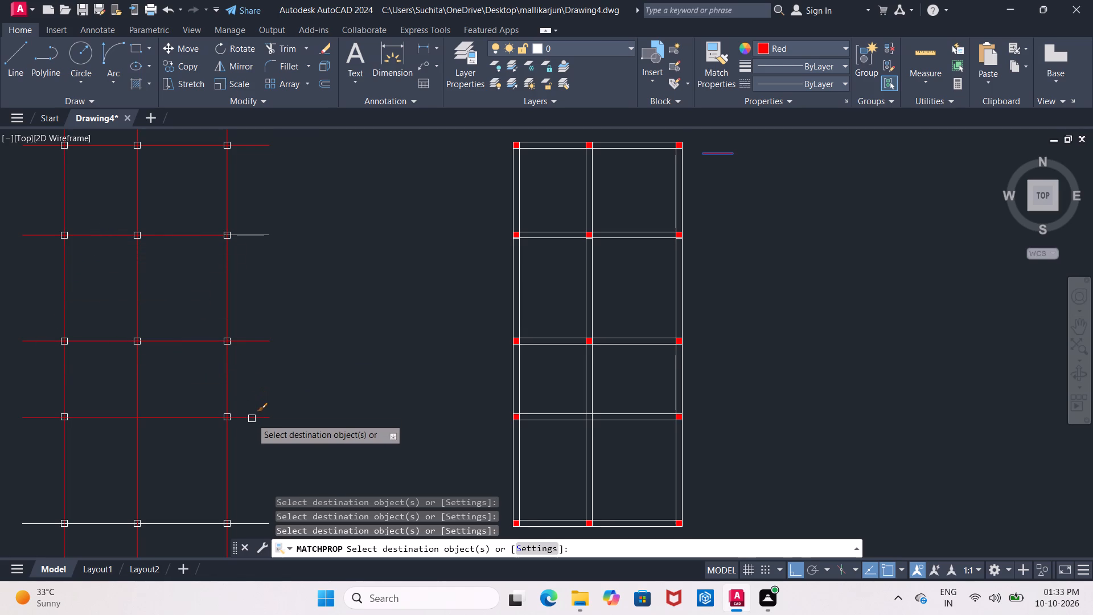
{"action": "middle_click_drag", "start_coordinate": [252, 417], "coordinate": [256, 296]}
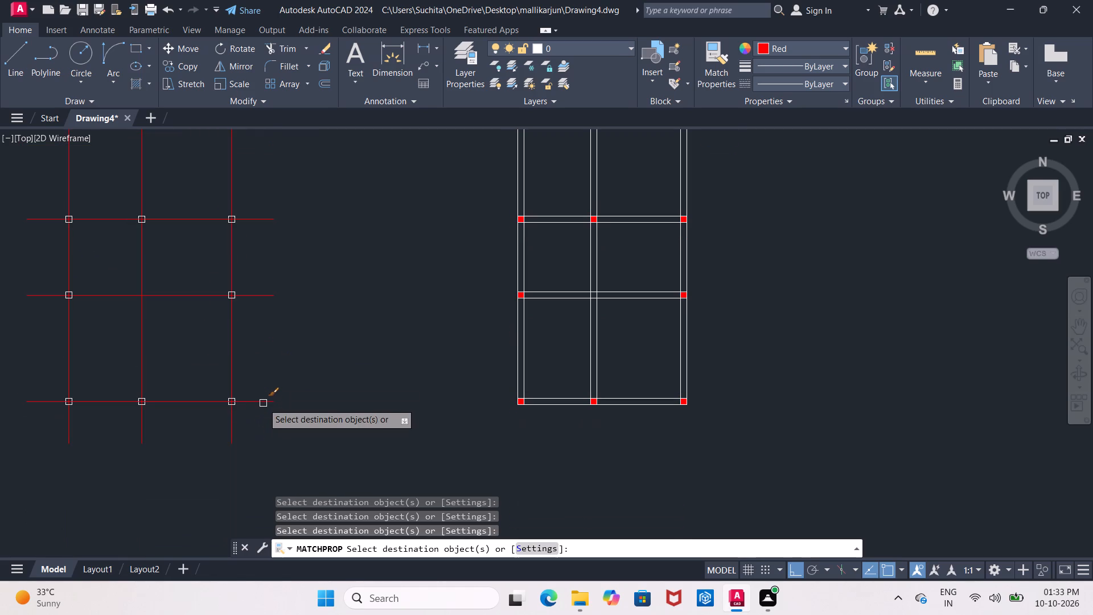
{"action": "left_click", "coordinate": [264, 403]}
{"action": "middle_click_drag", "start_coordinate": [272, 345], "coordinate": [261, 439]}
{"action": "scroll", "coordinate": [304, 411], "scroll_direction": "down", "scroll_amount": 2}
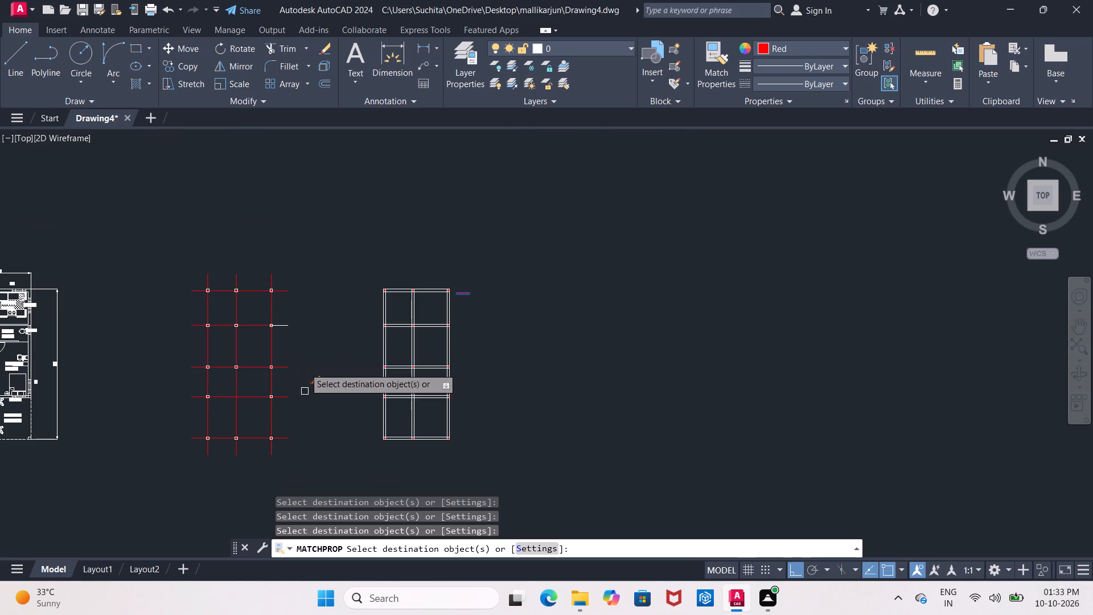
{"action": "scroll", "coordinate": [311, 299], "scroll_direction": "up", "scroll_amount": 3}
{"action": "middle_click_drag", "start_coordinate": [339, 233], "coordinate": [383, 174]}
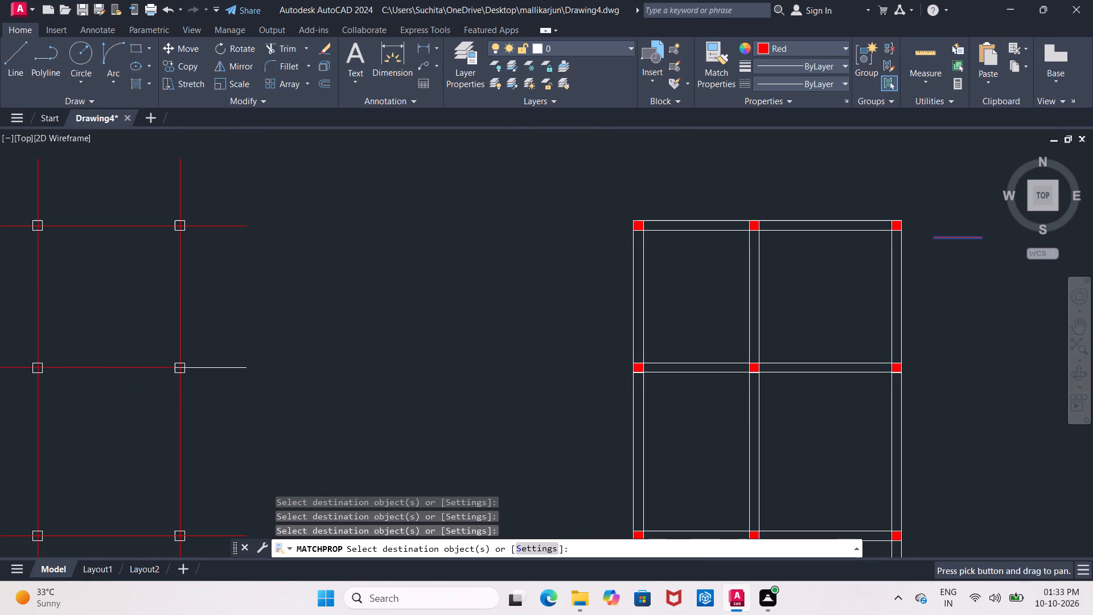
{"action": "key", "text": "Escape"}
{"action": "scroll", "coordinate": [383, 174], "scroll_direction": "down", "scroll_amount": 1}
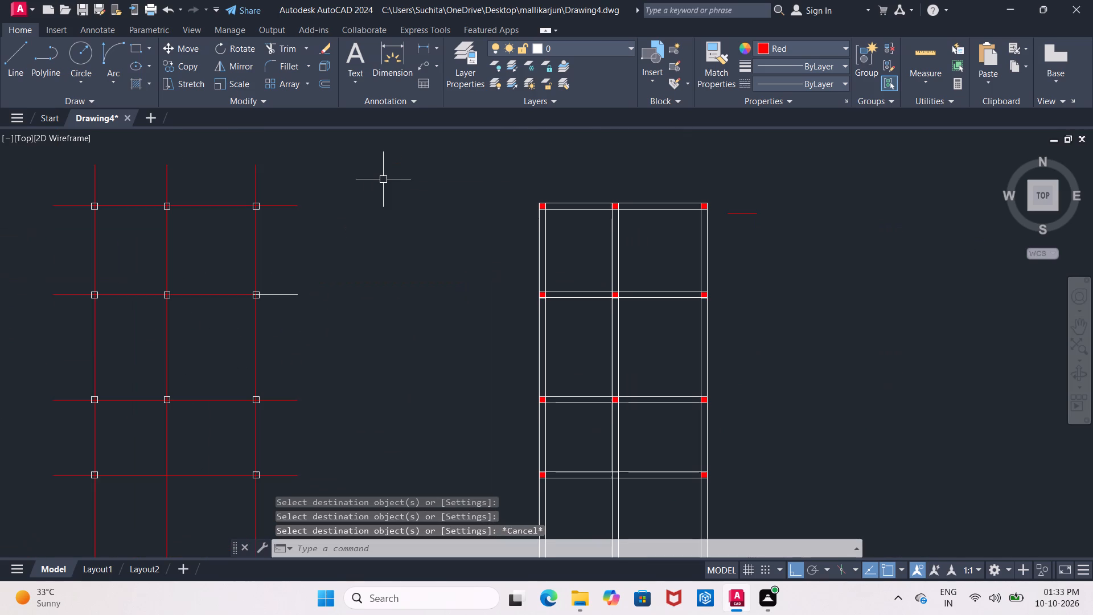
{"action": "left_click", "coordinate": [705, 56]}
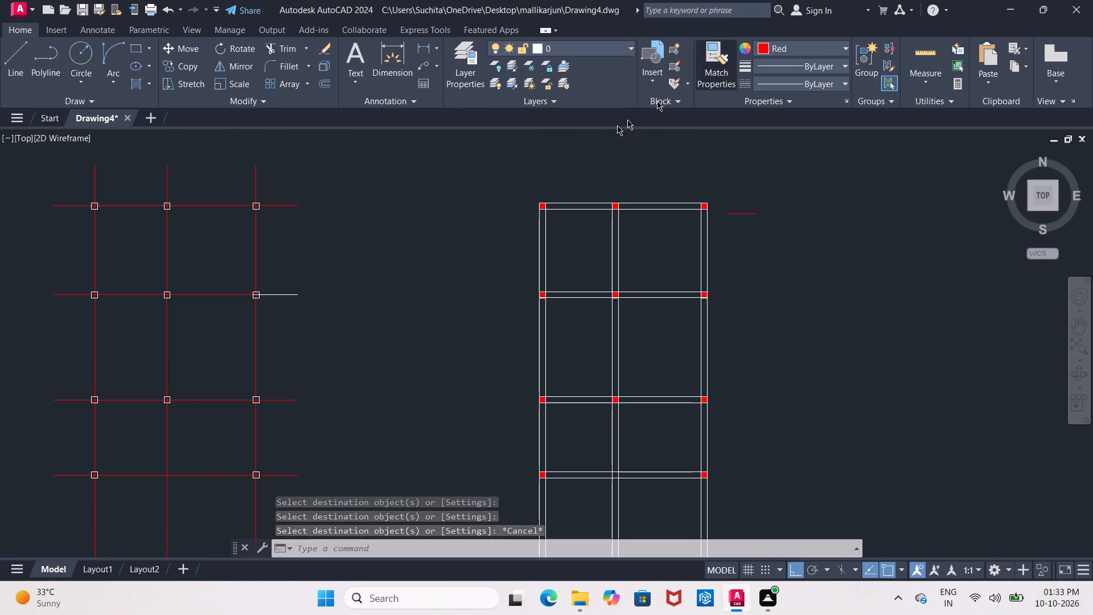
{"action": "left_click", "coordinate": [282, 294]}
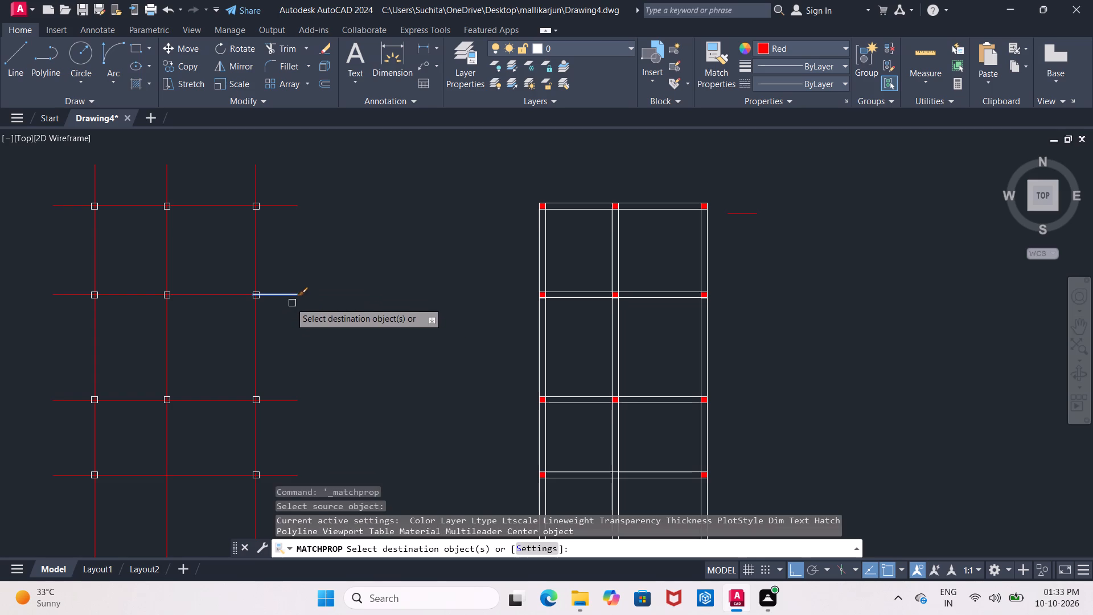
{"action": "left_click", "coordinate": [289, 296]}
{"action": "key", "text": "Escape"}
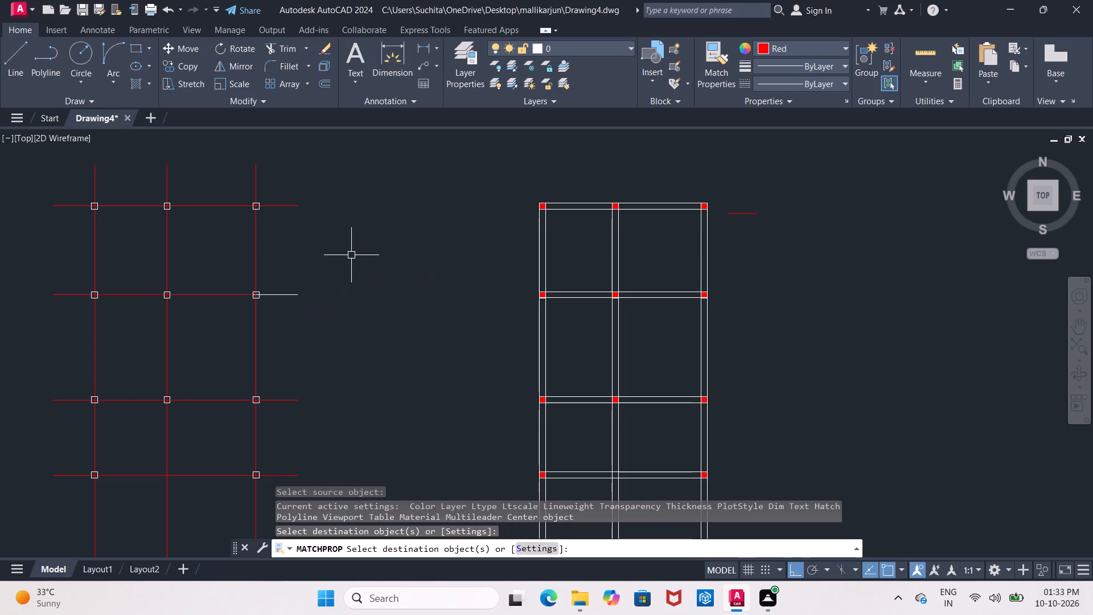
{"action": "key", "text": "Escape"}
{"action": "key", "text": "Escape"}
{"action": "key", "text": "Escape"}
Match the properties of the red right vertical centre line onto the white end segment of the second-row centre line.
{"action": "scroll", "coordinate": [344, 261], "scroll_direction": "up", "scroll_amount": 1}
{"action": "middle_click_drag", "start_coordinate": [344, 261], "coordinate": [347, 248]}
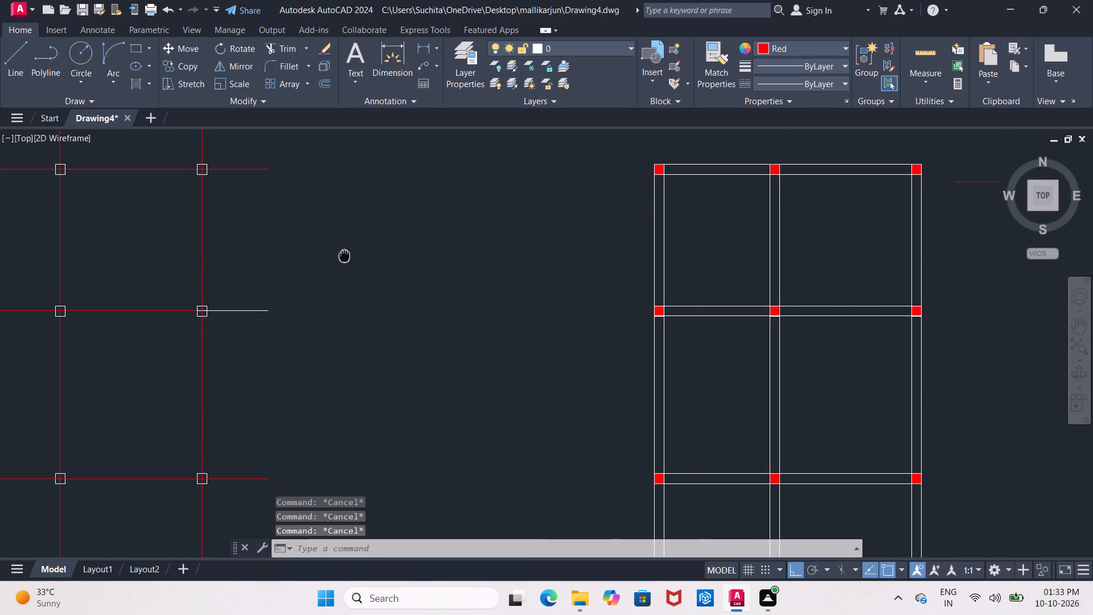
{"action": "middle_click_drag", "start_coordinate": [347, 248], "coordinate": [347, 206]}
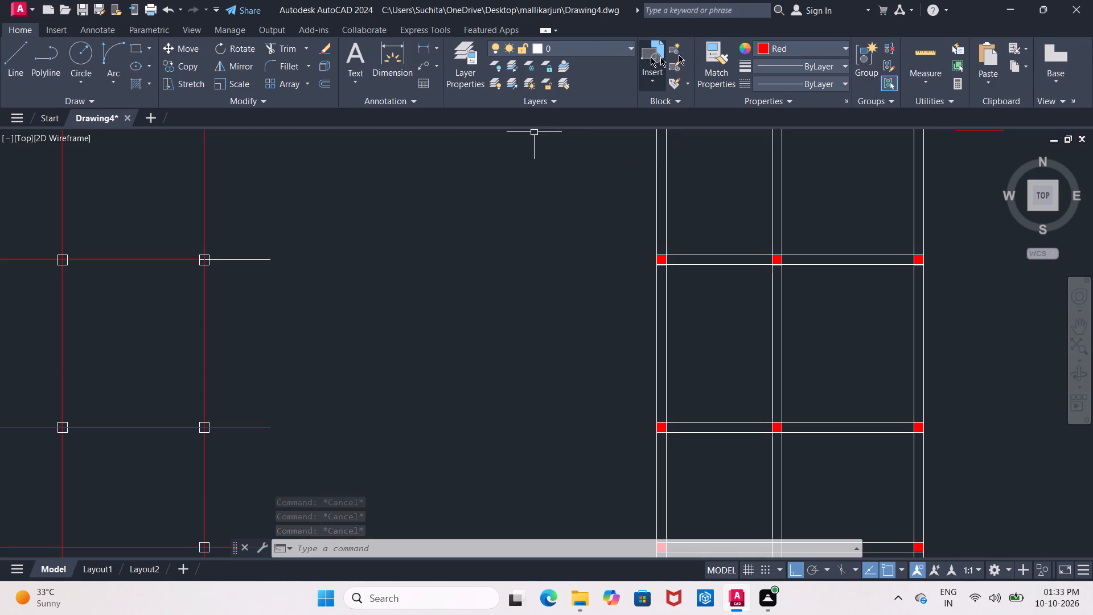
{"action": "left_click", "coordinate": [719, 52]}
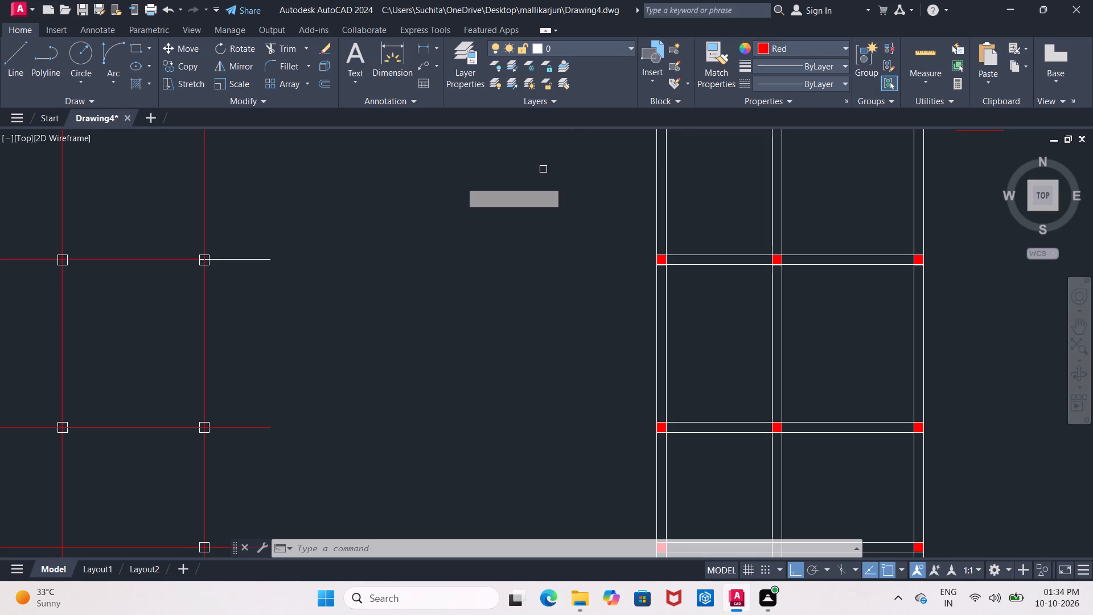
{"action": "left_click", "coordinate": [203, 206]}
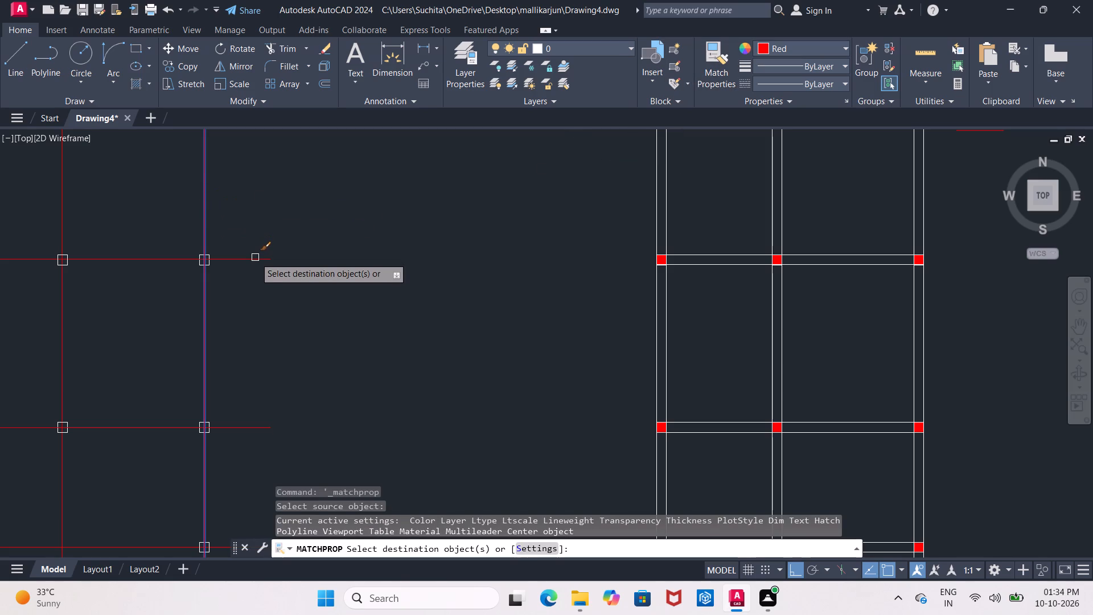
{"action": "left_click", "coordinate": [255, 257]}
{"action": "scroll", "coordinate": [256, 257], "scroll_direction": "down", "scroll_amount": 2}
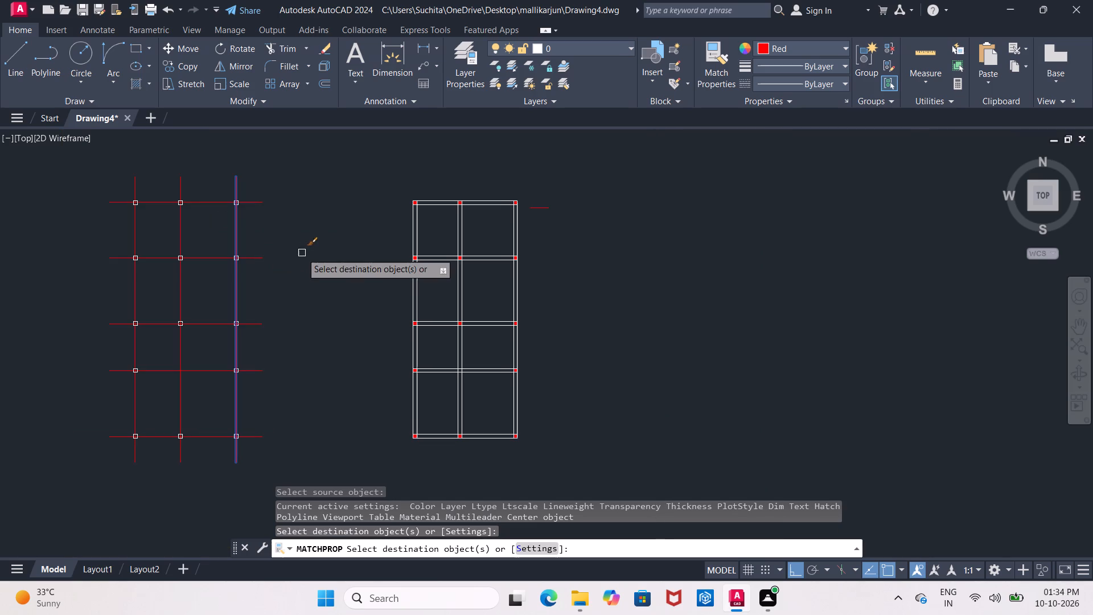
{"action": "key", "text": "Escape"}
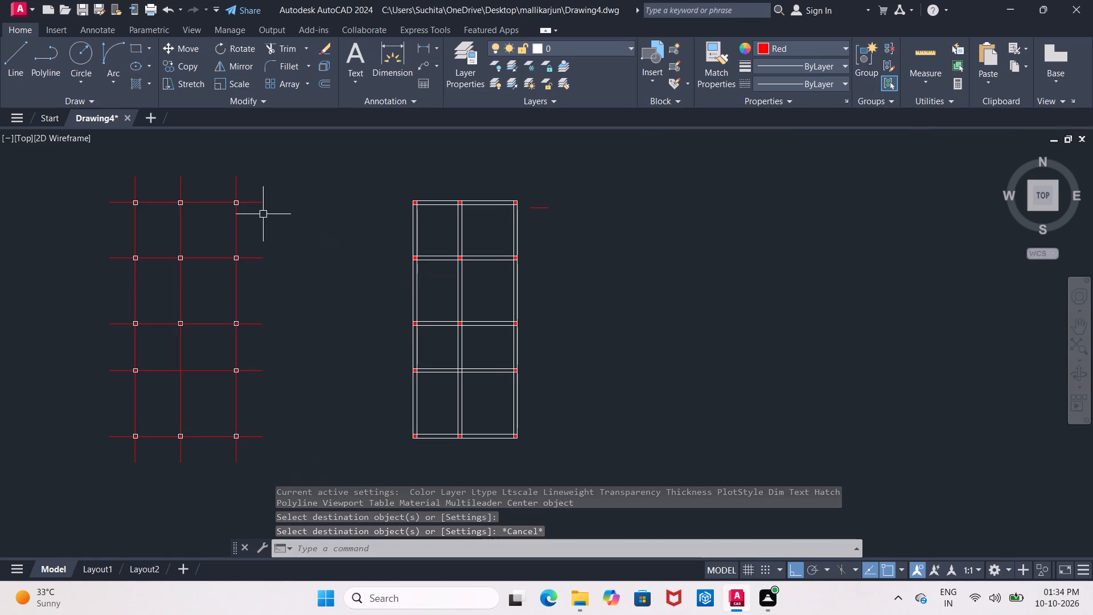
Set the current colour to Blue and draw a short horizontal reference line beside the original layout's top-right column.
{"action": "scroll", "coordinate": [239, 199], "scroll_direction": "up", "scroll_amount": 4}
{"action": "middle_click_drag", "start_coordinate": [239, 199], "coordinate": [239, 173]}
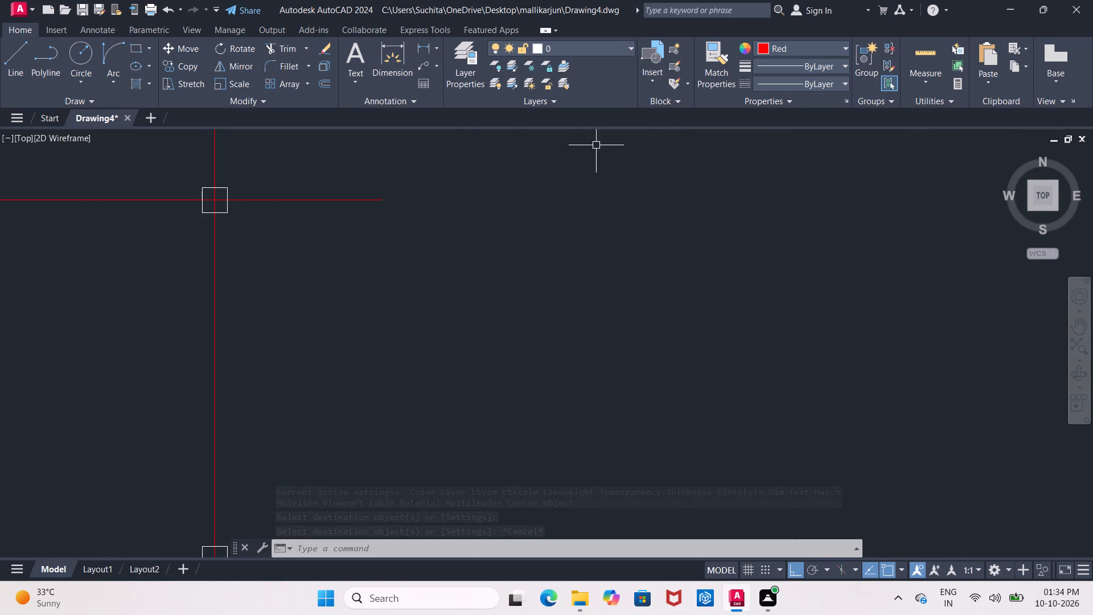
{"action": "left_click", "coordinate": [767, 48]}
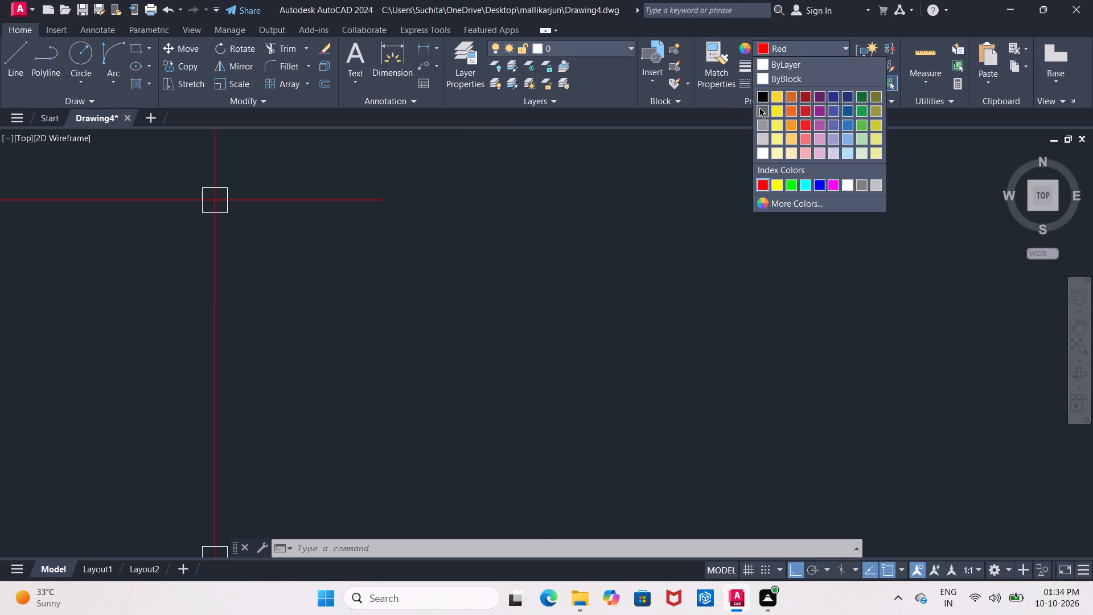
{"action": "left_click", "coordinate": [820, 185]}
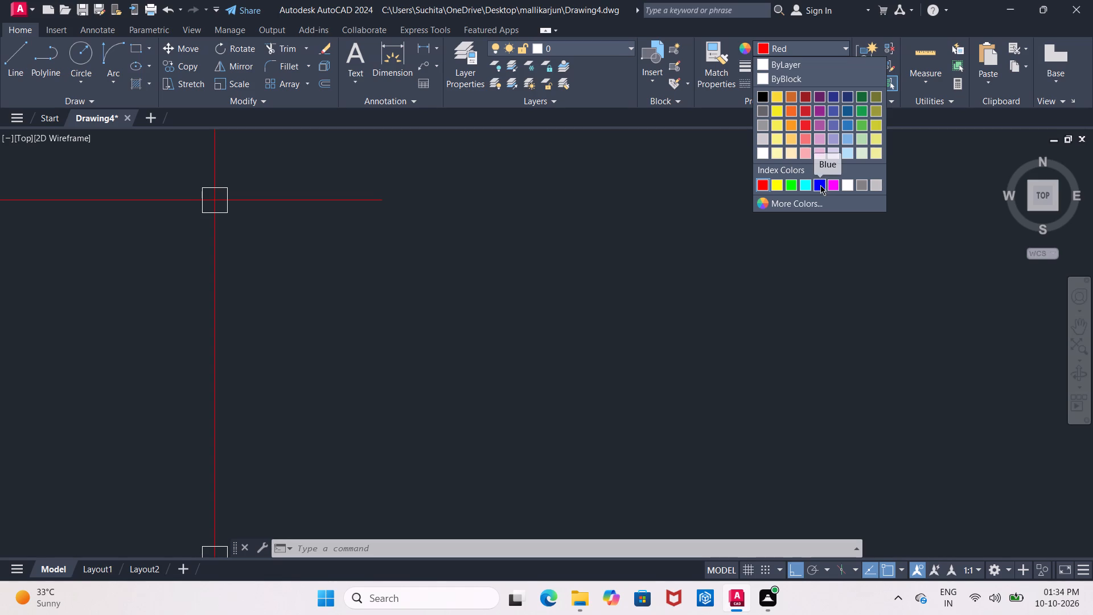
{"action": "left_click", "coordinate": [12, 71]}
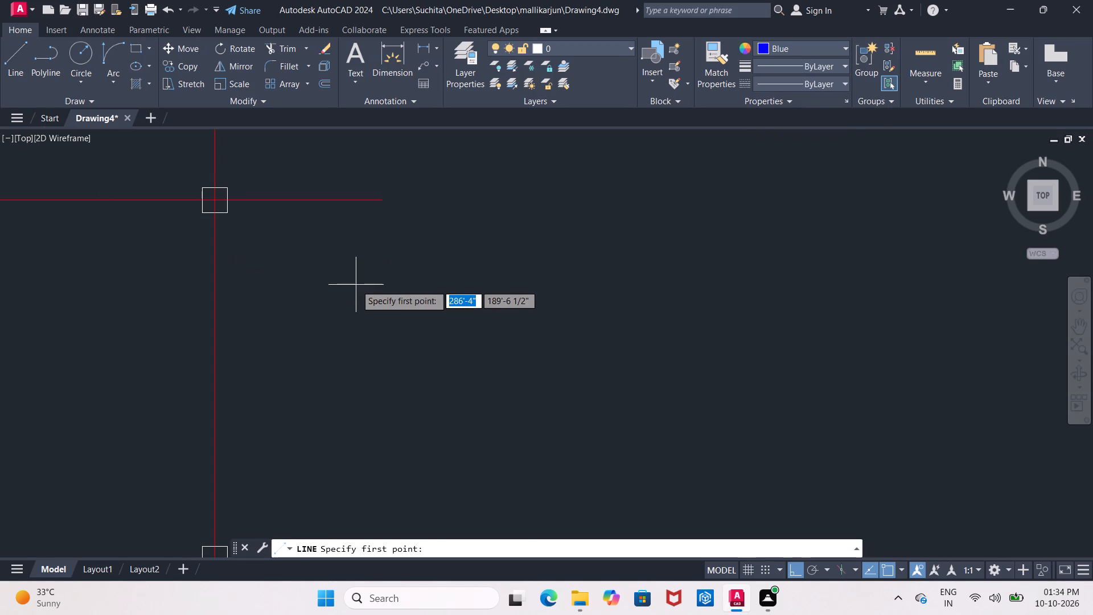
{"action": "left_click", "coordinate": [356, 285]}
{"action": "left_click", "coordinate": [448, 285]}
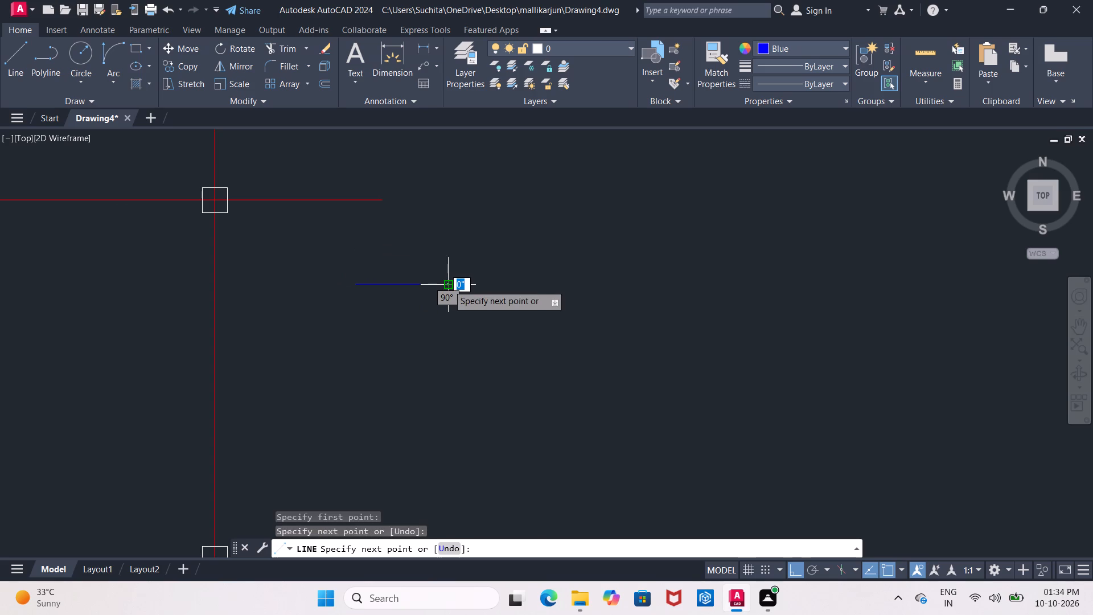
{"action": "key", "text": "Escape"}
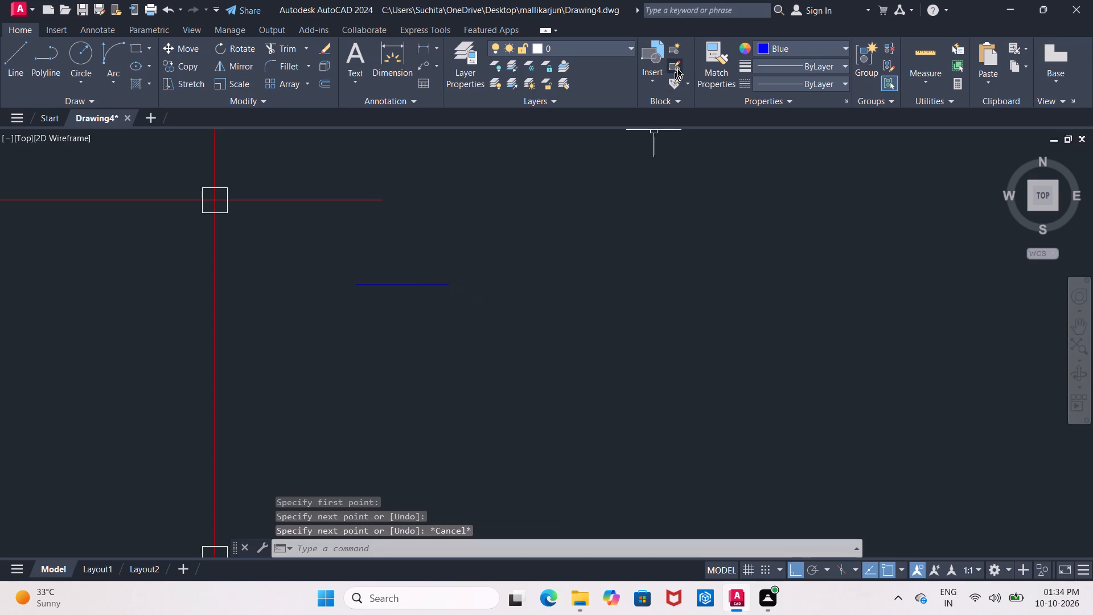
Match the properties of the blue reference line onto the three top-row column outlines of the original layout.
{"action": "left_click", "coordinate": [711, 55]}
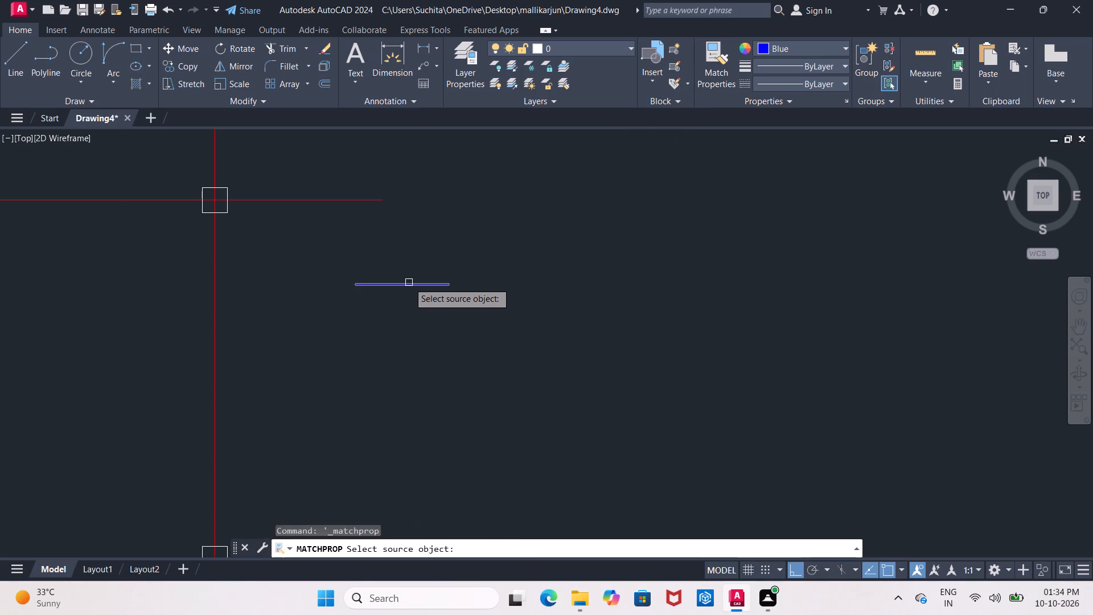
{"action": "left_click", "coordinate": [409, 282]}
{"action": "left_click", "coordinate": [228, 206]}
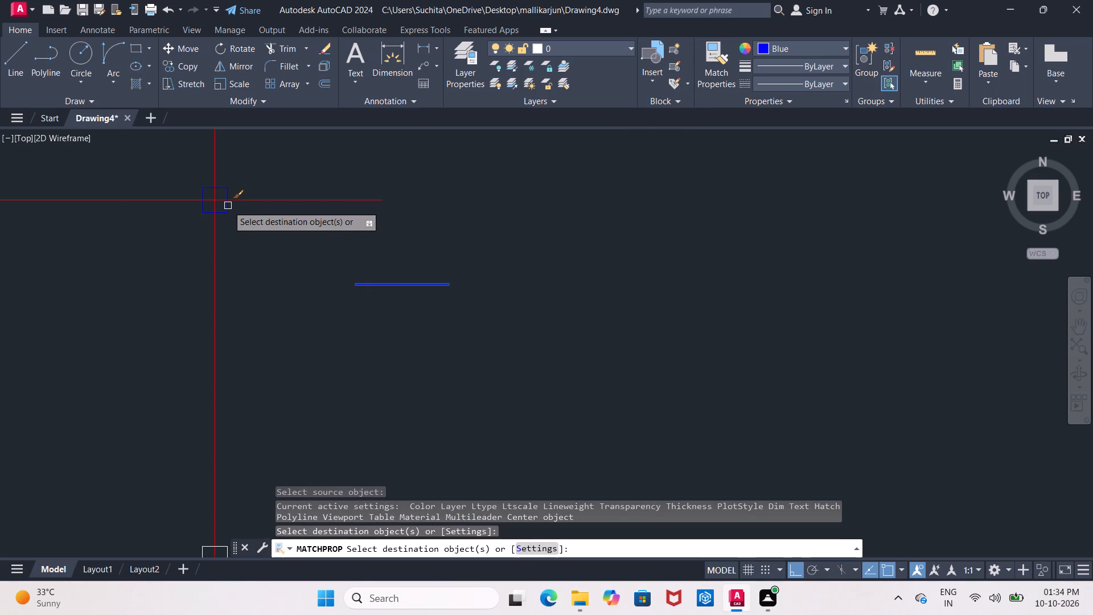
{"action": "scroll", "coordinate": [228, 206], "scroll_direction": "down", "scroll_amount": 2}
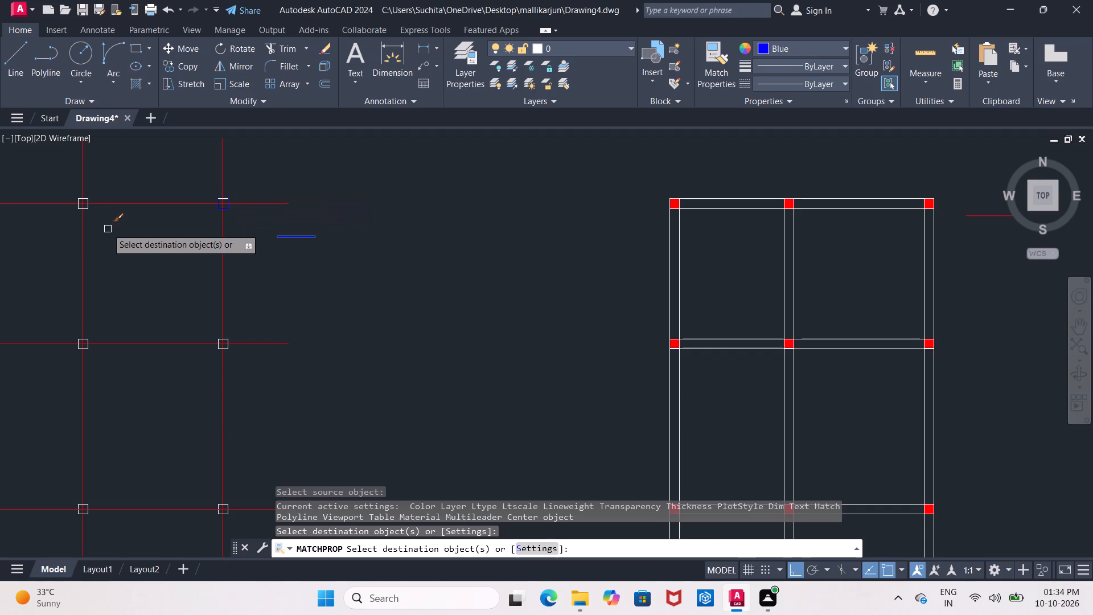
{"action": "left_click", "coordinate": [90, 208]}
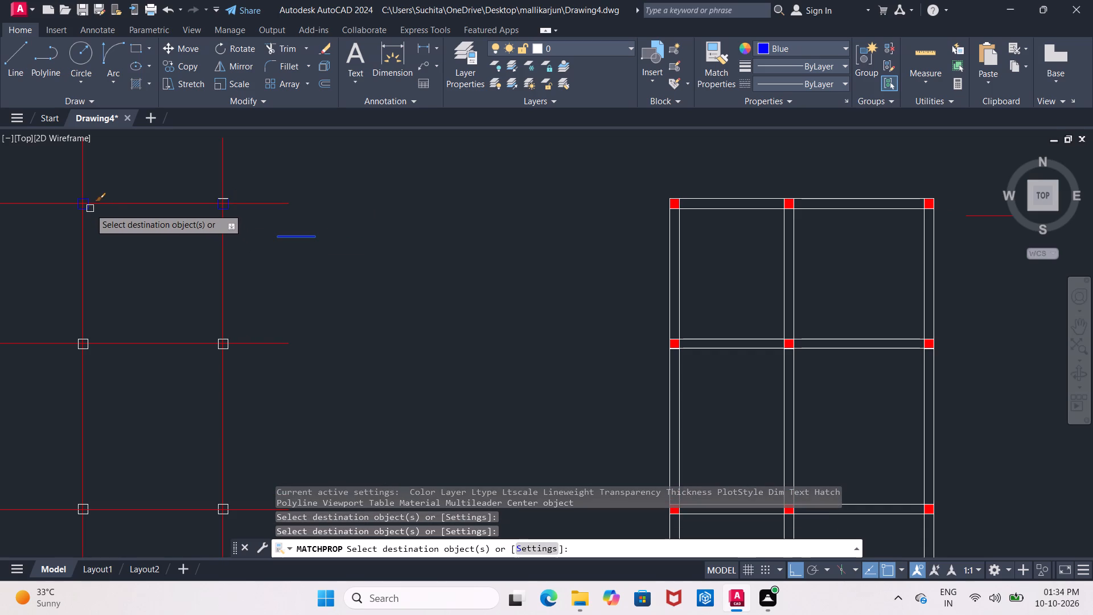
{"action": "scroll", "coordinate": [227, 186], "scroll_direction": "up", "scroll_amount": 1}
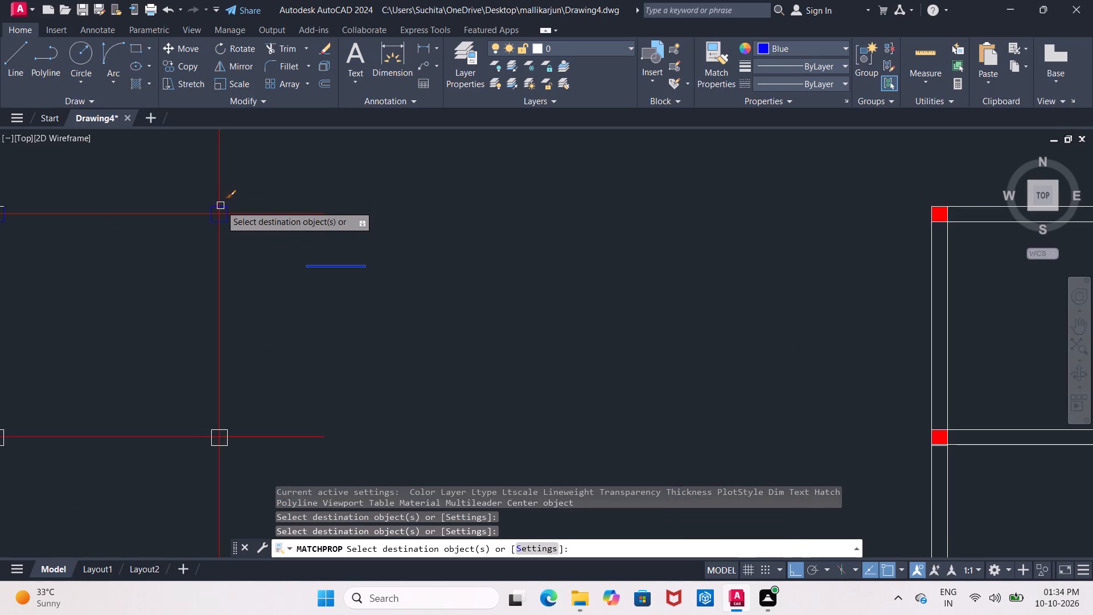
{"action": "left_click", "coordinate": [221, 206]}
{"action": "scroll", "coordinate": [172, 208], "scroll_direction": "up", "scroll_amount": 1}
{"action": "middle_click_drag", "start_coordinate": [172, 208], "coordinate": [371, 173]}
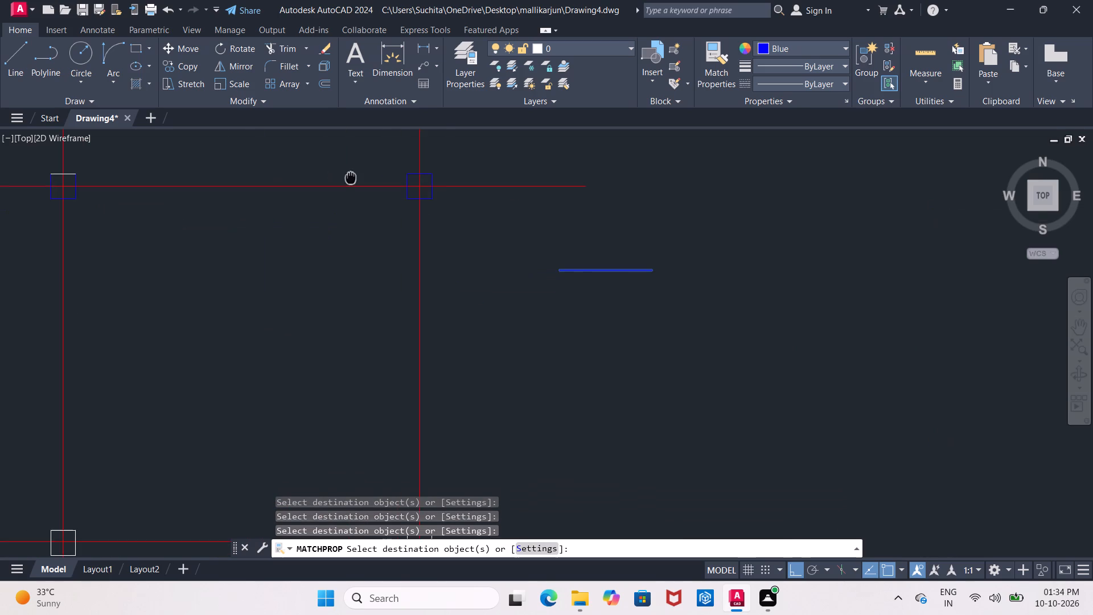
{"action": "left_click", "coordinate": [97, 168]}
{"action": "scroll", "coordinate": [109, 167], "scroll_direction": "down", "scroll_amount": 2}
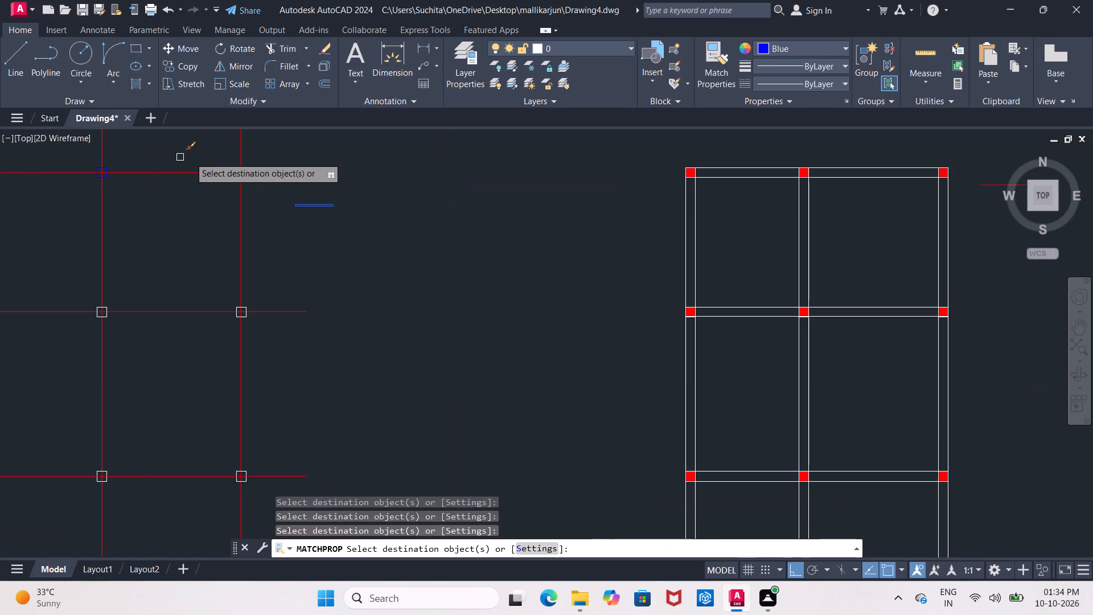
{"action": "scroll", "coordinate": [192, 159], "scroll_direction": "down", "scroll_amount": 1}
{"action": "scroll", "coordinate": [67, 165], "scroll_direction": "up", "scroll_amount": 2}
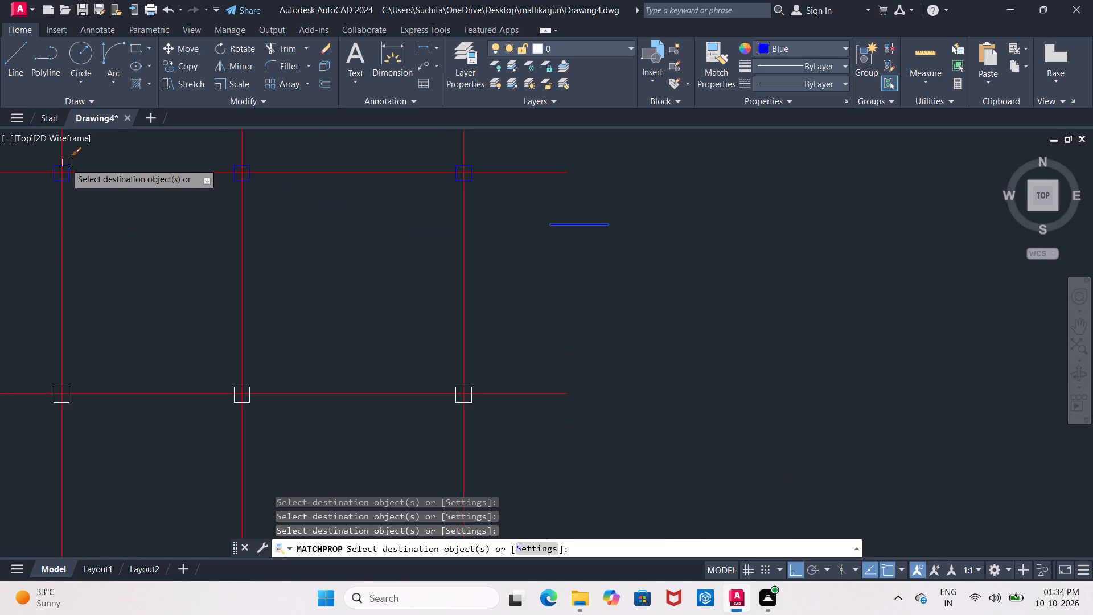
{"action": "left_click", "coordinate": [65, 163]}
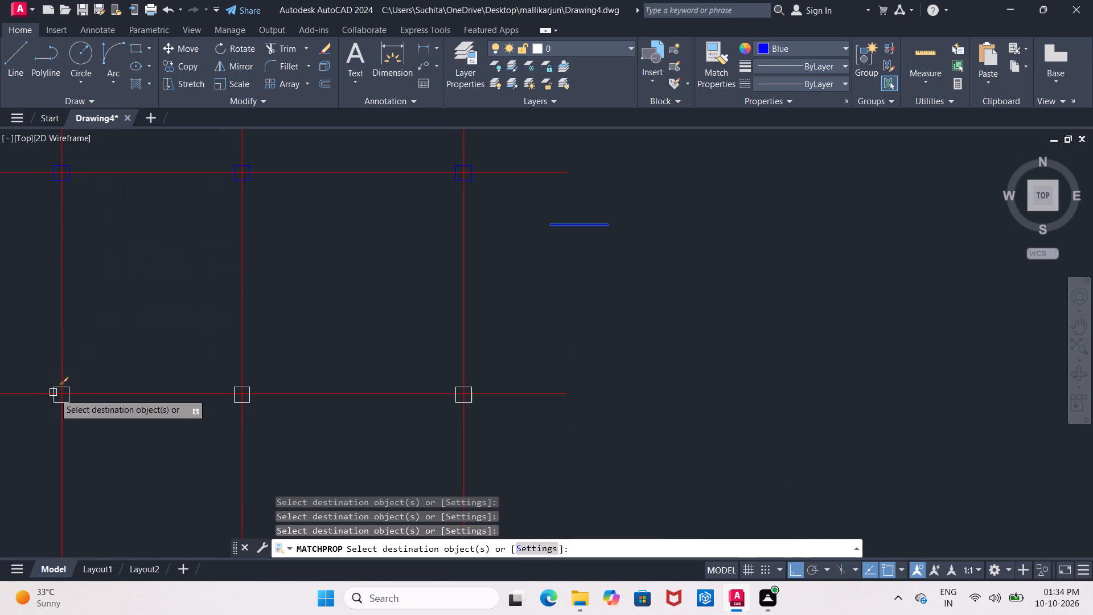
Match the same blue properties onto the three second-row column outlines of the original layout.
{"action": "left_click", "coordinate": [65, 389]}
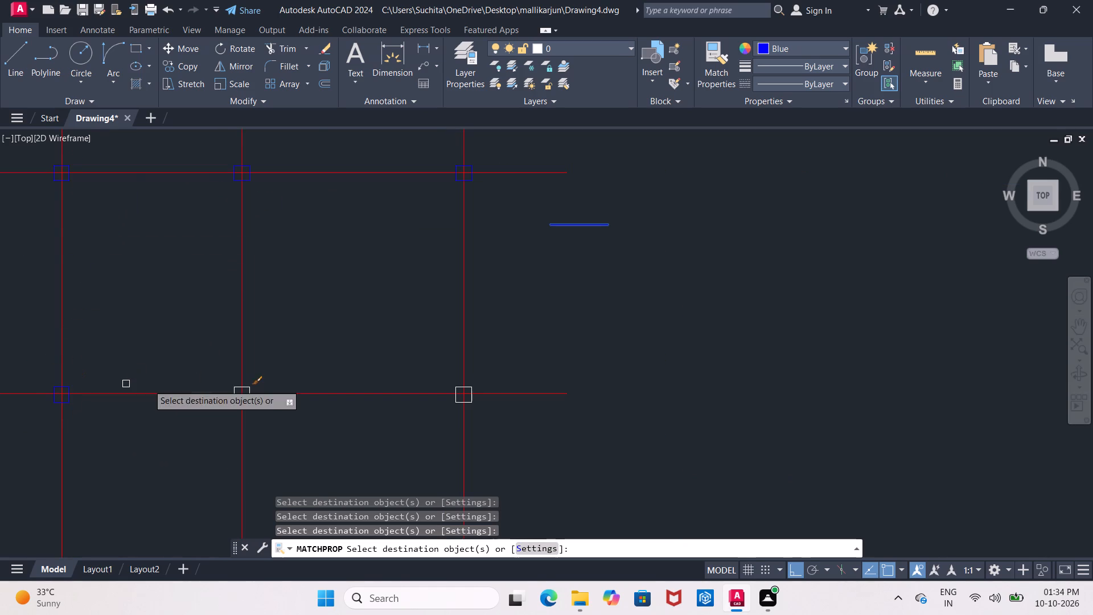
{"action": "left_click", "coordinate": [248, 384]}
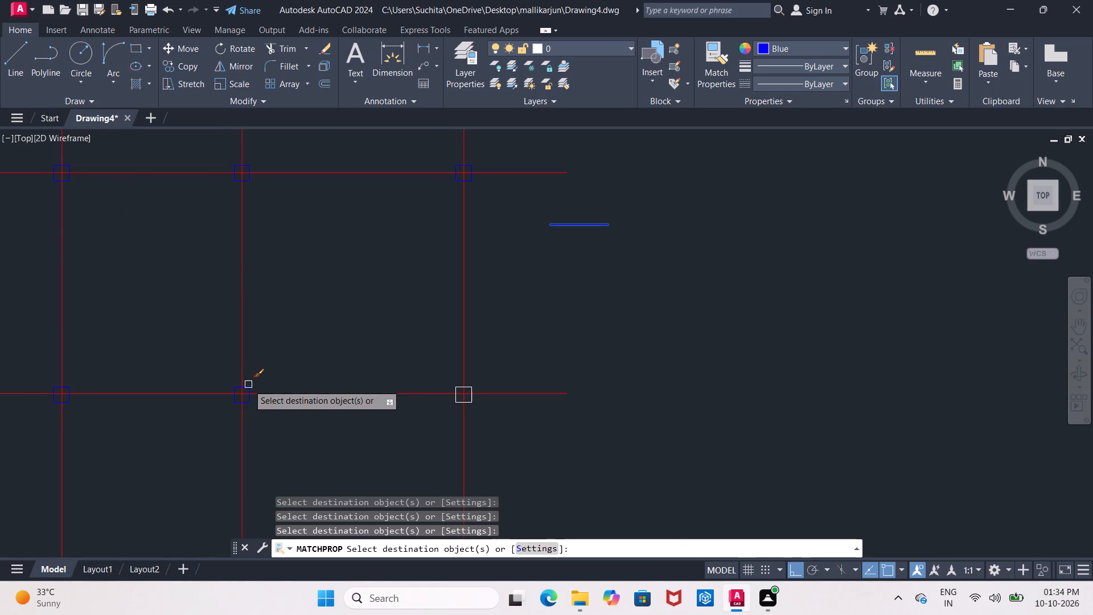
{"action": "left_click", "coordinate": [458, 386]}
Match the same blue properties onto the right, middle and left column outlines in the original layout's third row.
{"action": "middle_click_drag", "start_coordinate": [432, 340], "coordinate": [389, 228]}
{"action": "scroll", "coordinate": [424, 325], "scroll_direction": "down", "scroll_amount": 1}
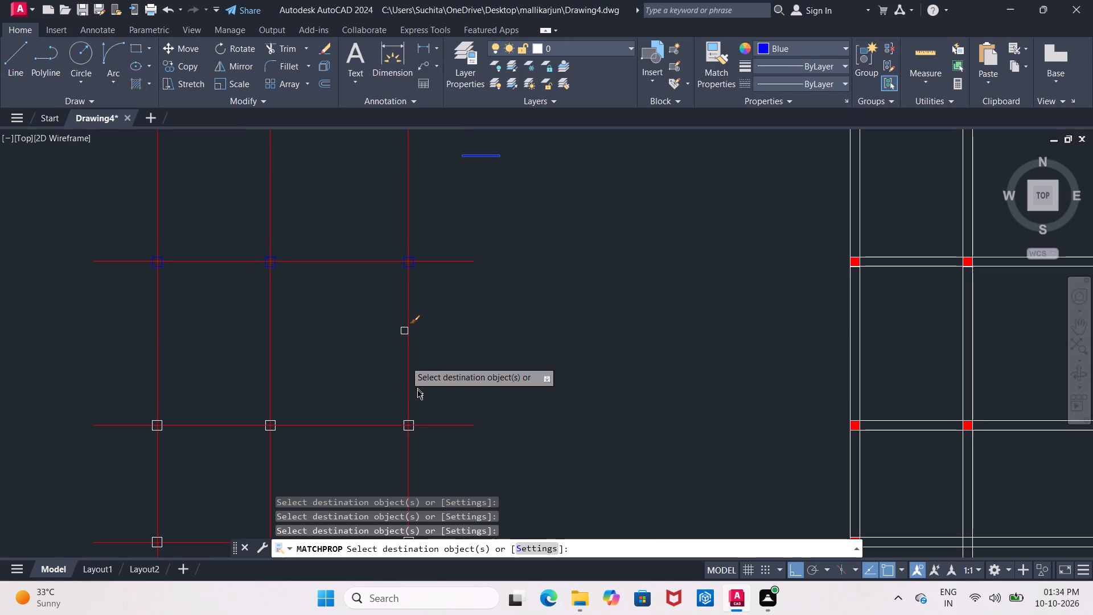
{"action": "middle_click_drag", "start_coordinate": [416, 393], "coordinate": [374, 285]}
{"action": "scroll", "coordinate": [363, 308], "scroll_direction": "up", "scroll_amount": 3}
{"action": "middle_click_drag", "start_coordinate": [363, 308], "coordinate": [332, 259]}
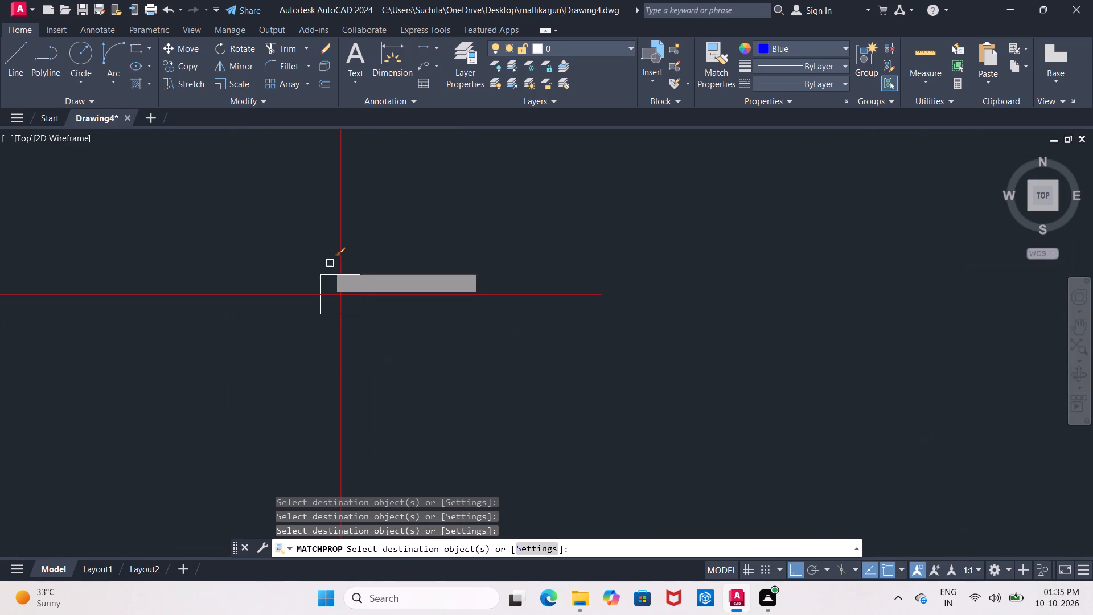
{"action": "left_click", "coordinate": [327, 274]}
{"action": "middle_click_drag", "start_coordinate": [214, 269], "coordinate": [511, 246]}
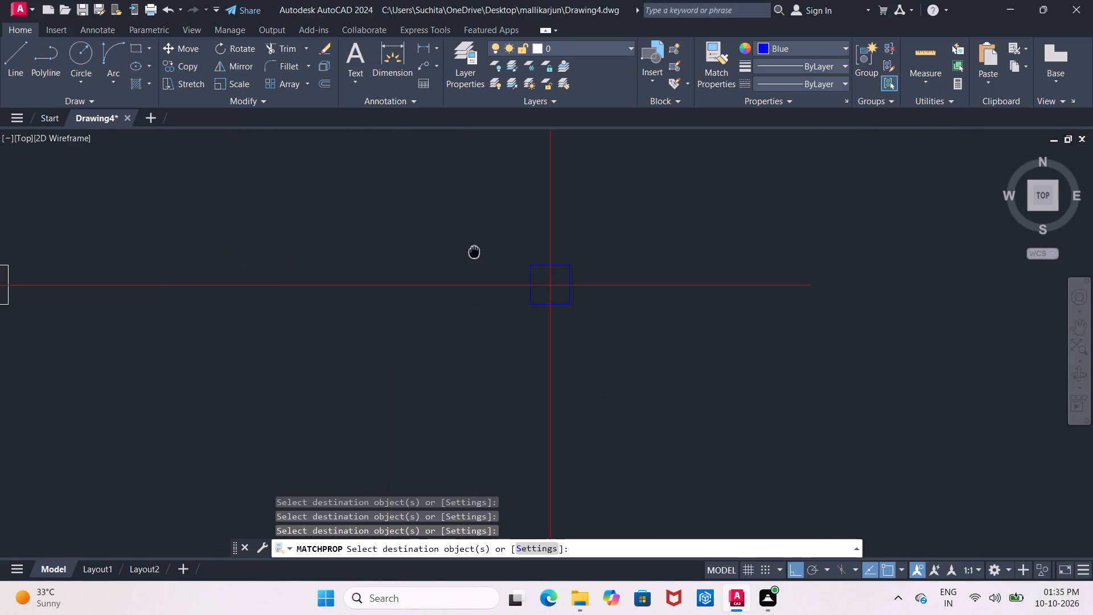
{"action": "middle_click_drag", "start_coordinate": [511, 246], "coordinate": [598, 237]}
{"action": "left_click", "coordinate": [175, 244]}
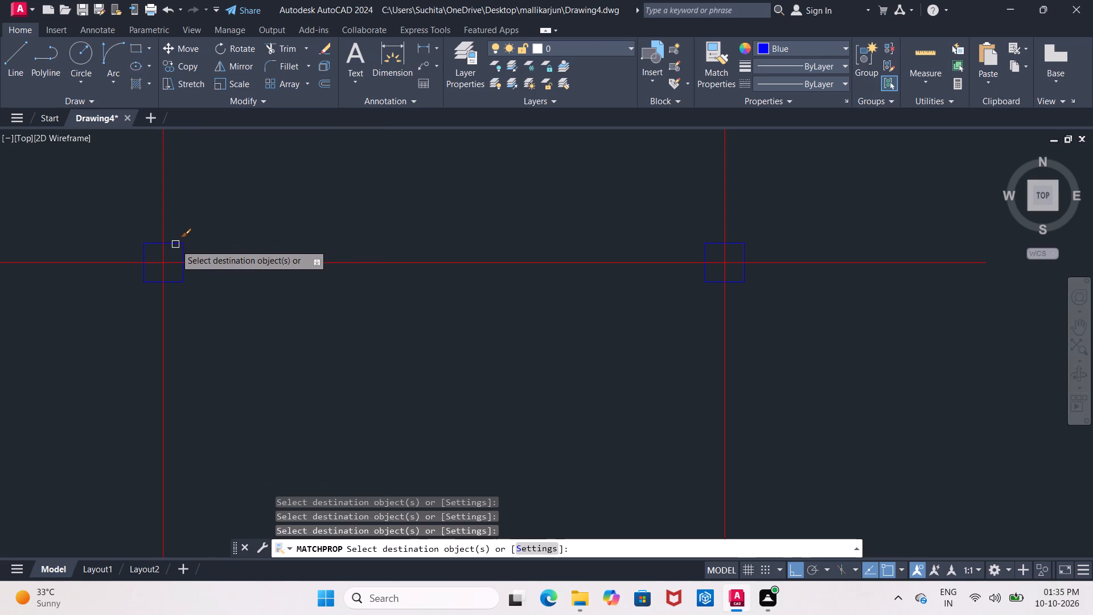
{"action": "scroll", "coordinate": [178, 244], "scroll_direction": "down", "scroll_amount": 2}
{"action": "middle_click_drag", "start_coordinate": [246, 247], "coordinate": [460, 222]}
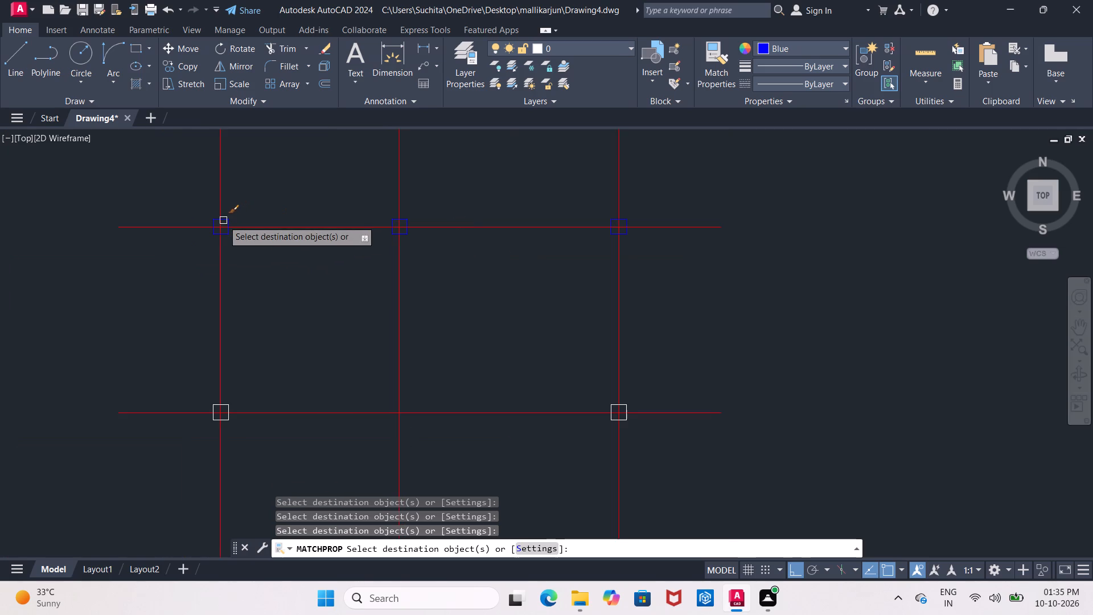
{"action": "left_click", "coordinate": [223, 220]}
Match the same blue properties onto the fourth row's left column outline and the three bottom-row column outlines.
{"action": "middle_click_drag", "start_coordinate": [235, 366], "coordinate": [232, 274]}
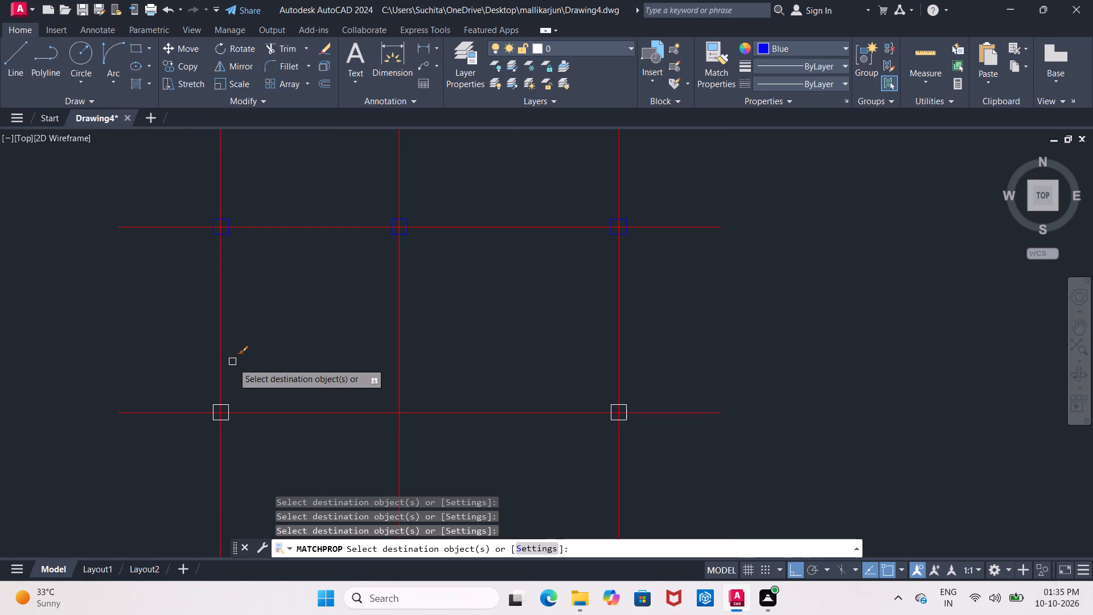
{"action": "scroll", "coordinate": [225, 293], "scroll_direction": "up", "scroll_amount": 2}
{"action": "middle_click_drag", "start_coordinate": [225, 293], "coordinate": [225, 237]}
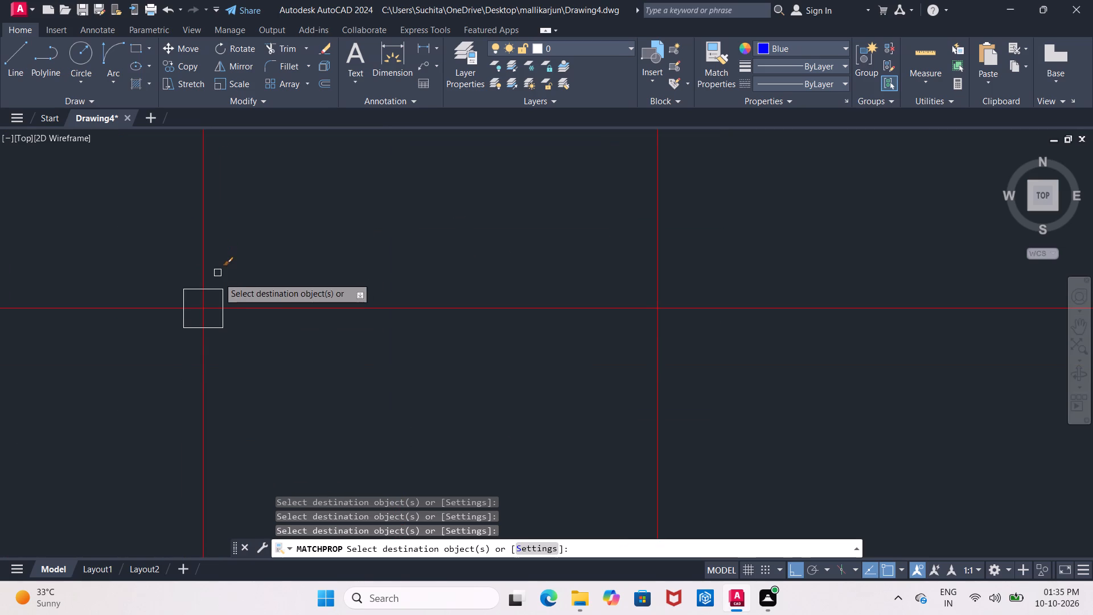
{"action": "left_click", "coordinate": [217, 287]}
{"action": "scroll", "coordinate": [246, 273], "scroll_direction": "down", "scroll_amount": 1}
{"action": "middle_click_drag", "start_coordinate": [246, 272], "coordinate": [244, 171]}
{"action": "scroll", "coordinate": [254, 181], "scroll_direction": "down", "scroll_amount": 3}
{"action": "scroll", "coordinate": [266, 297], "scroll_direction": "up", "scroll_amount": 3}
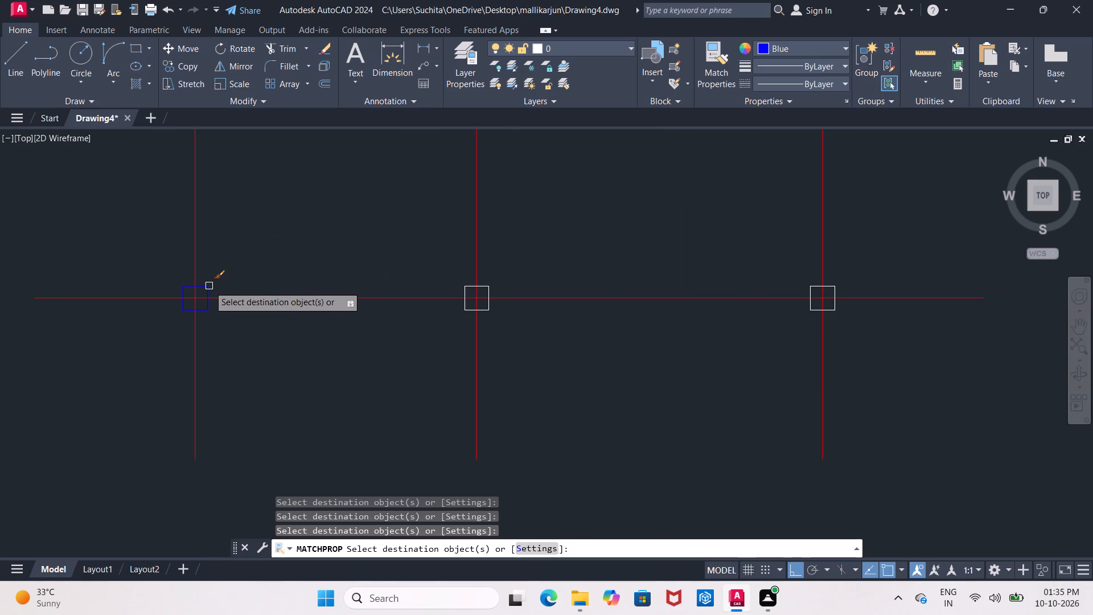
{"action": "left_click", "coordinate": [209, 286]}
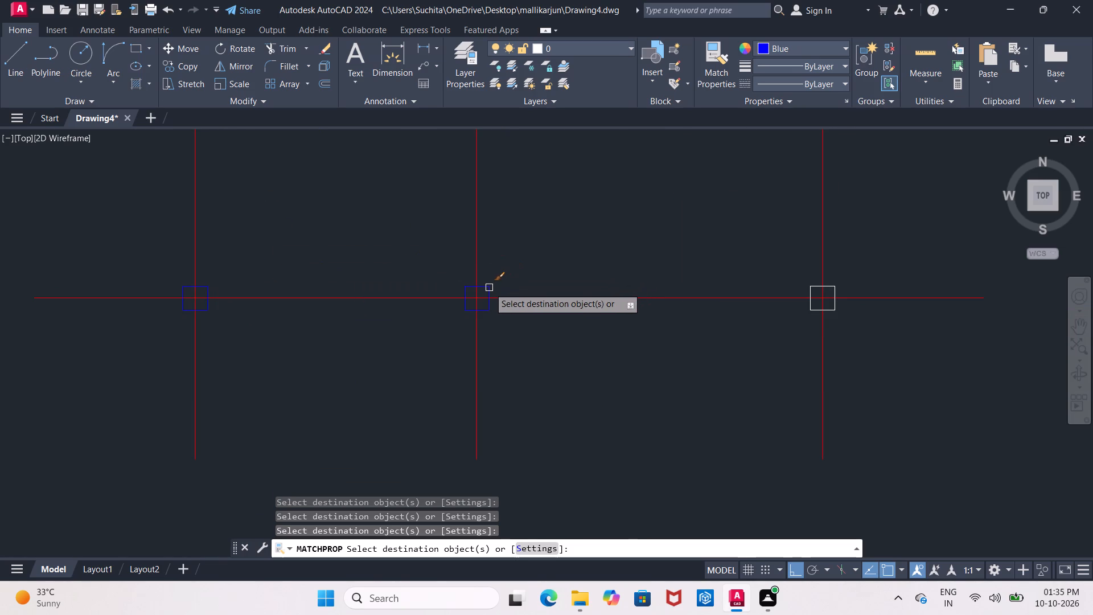
{"action": "left_click", "coordinate": [489, 288]}
{"action": "middle_click_drag", "start_coordinate": [602, 272], "coordinate": [293, 260]}
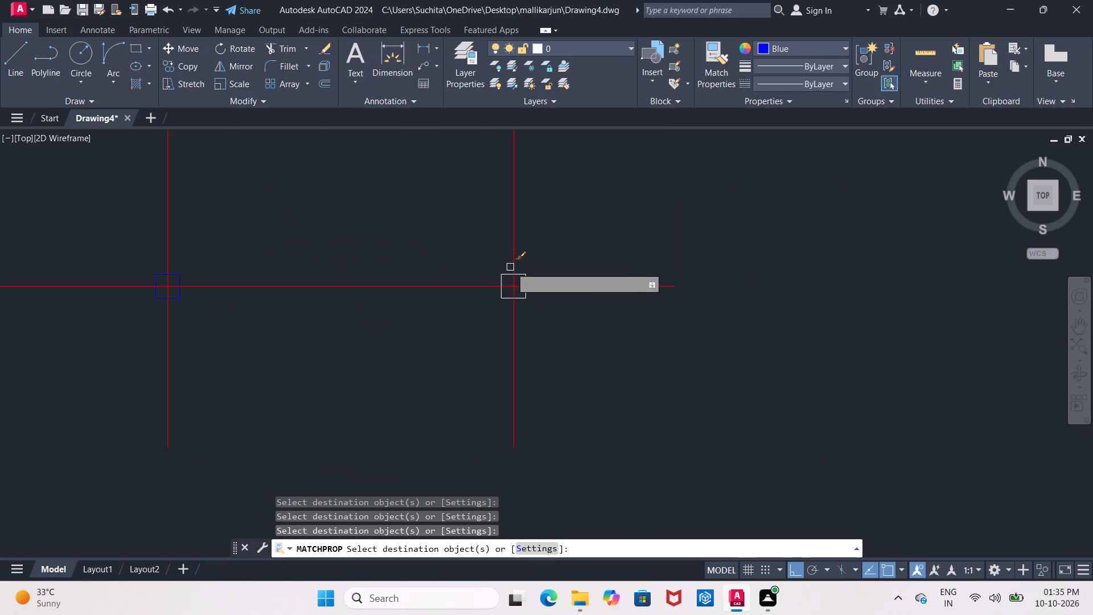
{"action": "left_click", "coordinate": [507, 277]}
Match the same blue properties onto the fourth row's right column outline and end the property matching.
{"action": "scroll", "coordinate": [503, 251], "scroll_direction": "down", "scroll_amount": 4}
{"action": "scroll", "coordinate": [499, 203], "scroll_direction": "up", "scroll_amount": 1}
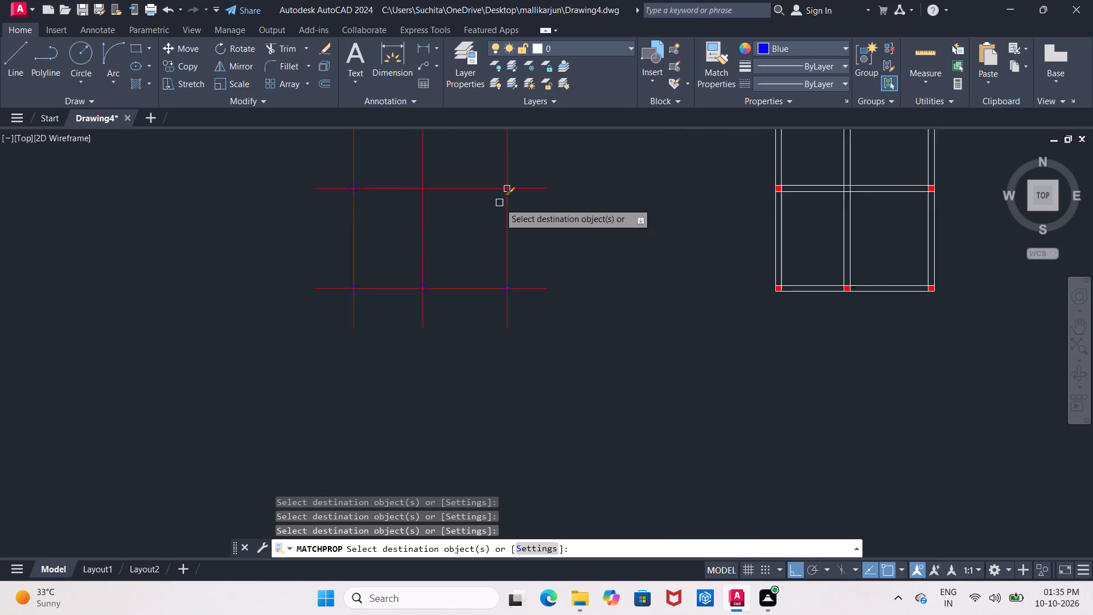
{"action": "scroll", "coordinate": [499, 203], "scroll_direction": "up", "scroll_amount": 1}
{"action": "middle_click_drag", "start_coordinate": [499, 203], "coordinate": [440, 277]}
{"action": "scroll", "coordinate": [461, 249], "scroll_direction": "up", "scroll_amount": 1}
{"action": "left_click", "coordinate": [451, 251]}
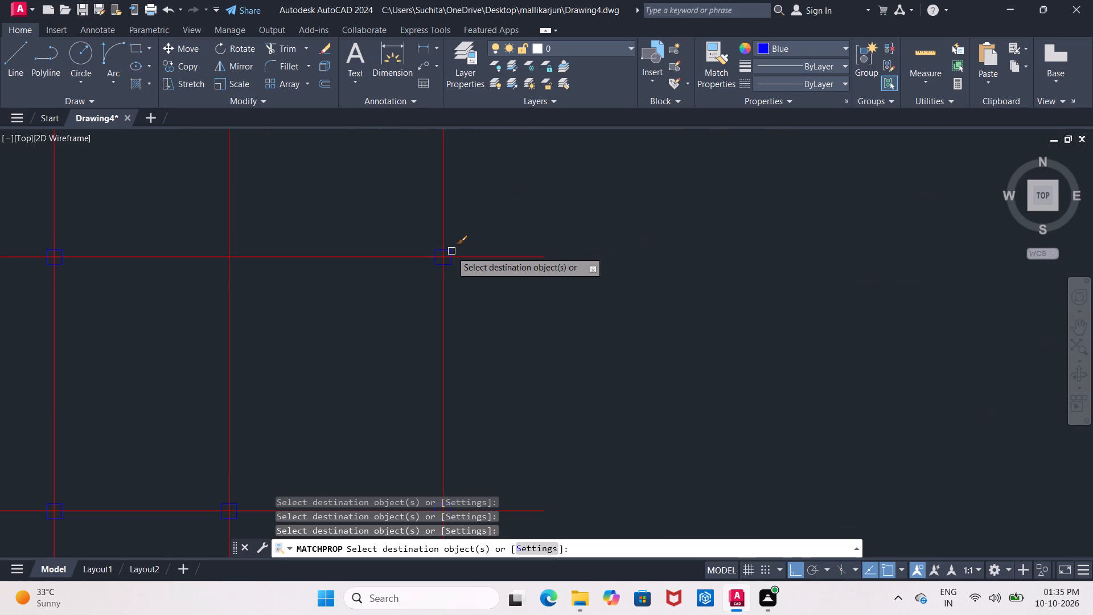
{"action": "middle_click_drag", "start_coordinate": [479, 202], "coordinate": [468, 328]}
{"action": "scroll", "coordinate": [477, 307], "scroll_direction": "down", "scroll_amount": 3}
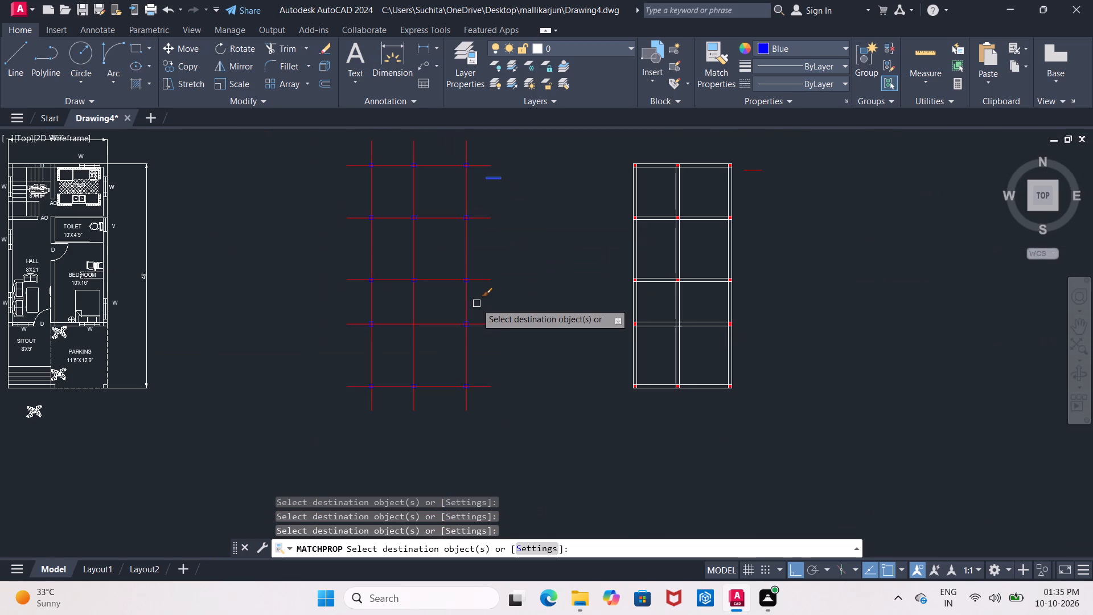
{"action": "middle_click_drag", "start_coordinate": [479, 302], "coordinate": [375, 303]}
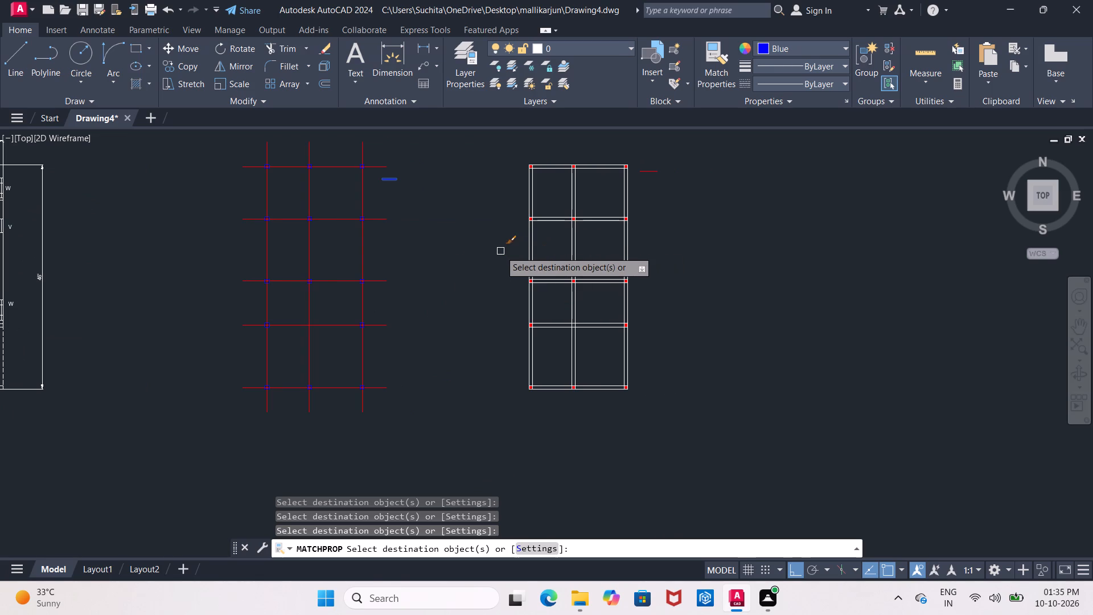
{"action": "key", "text": "Escape"}
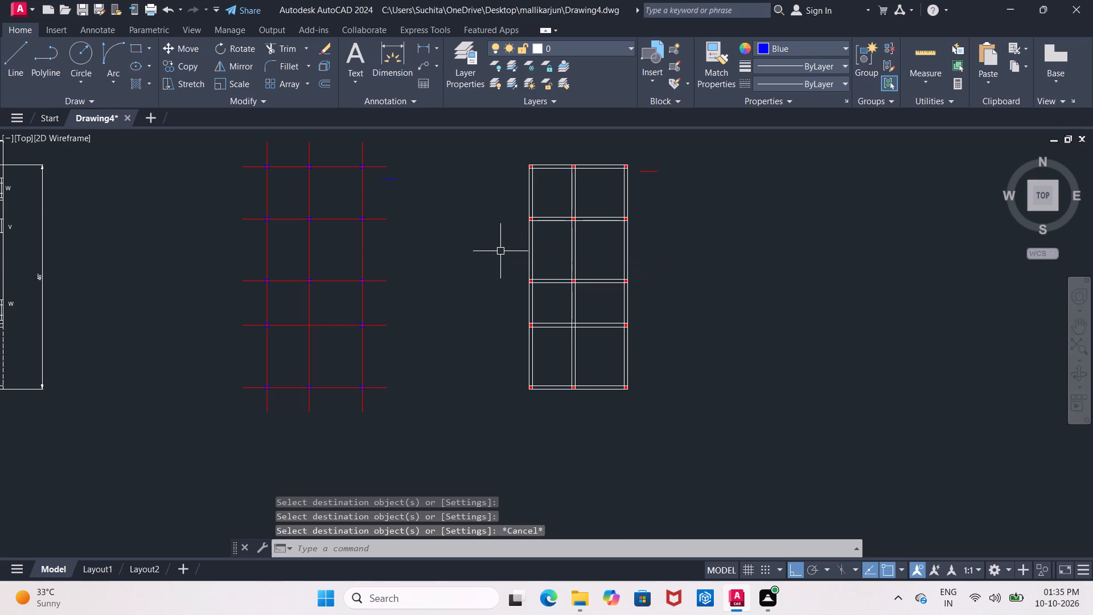
Erase the short blue and red reference lines beside the two layouts.
{"action": "left_click", "coordinate": [386, 178]}
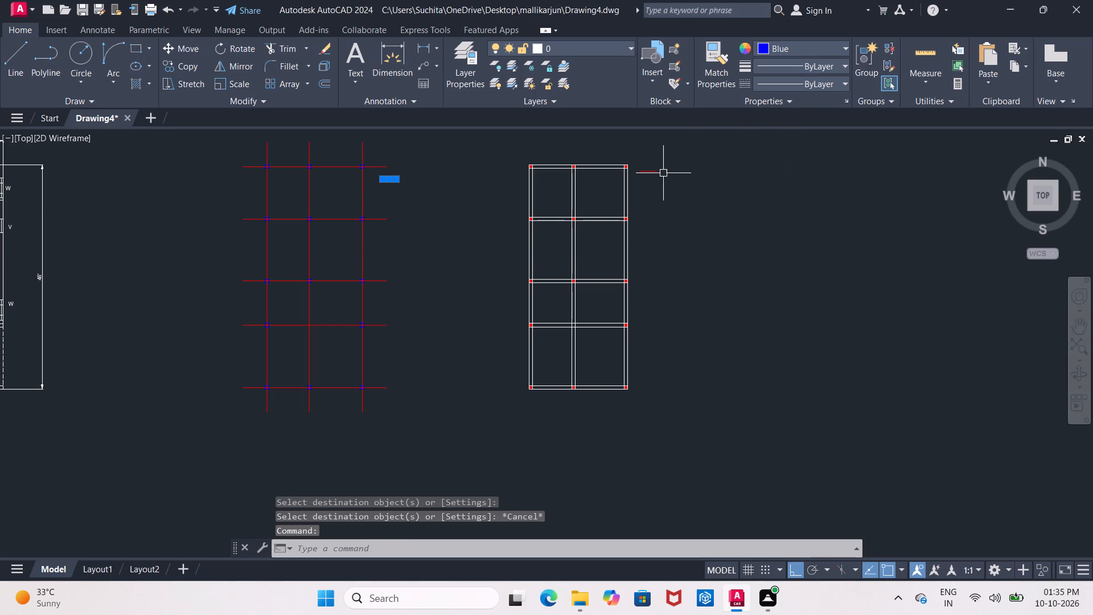
{"action": "left_click", "coordinate": [648, 171]}
{"action": "key", "text": "Delete"}
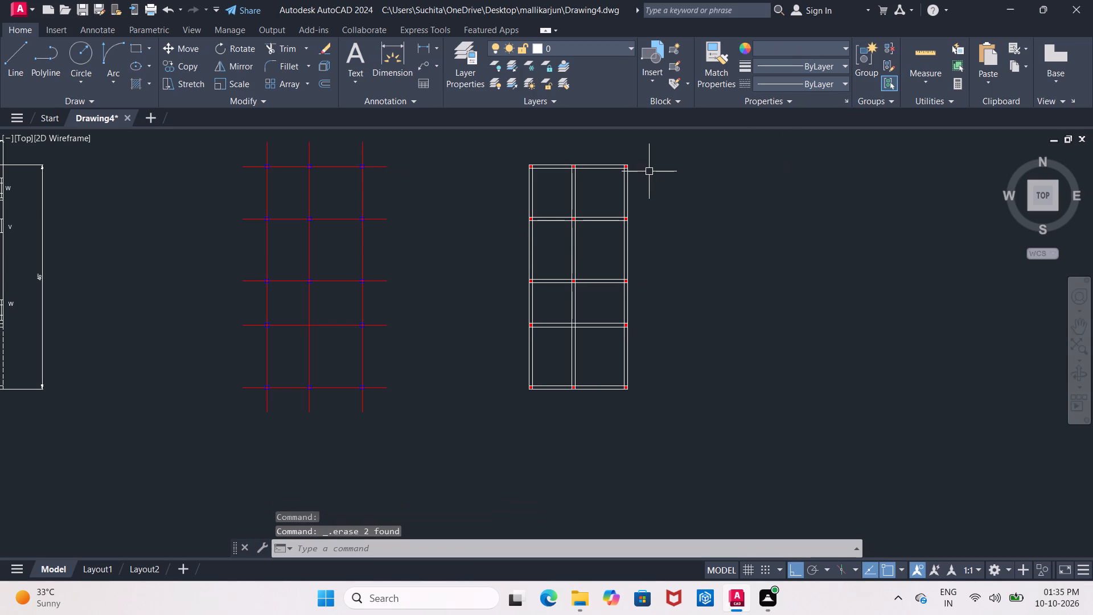
Set the current object colour back to ByLayer.
{"action": "middle_click_drag", "start_coordinate": [678, 165], "coordinate": [576, 187]}
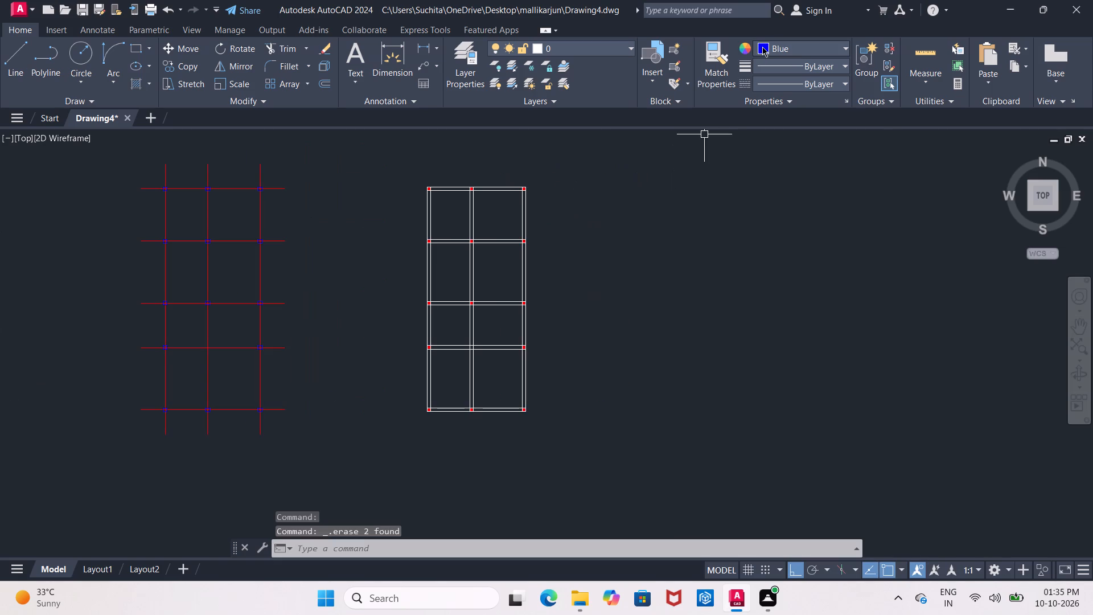
{"action": "left_click", "coordinate": [762, 47]}
{"action": "left_click", "coordinate": [763, 62]}
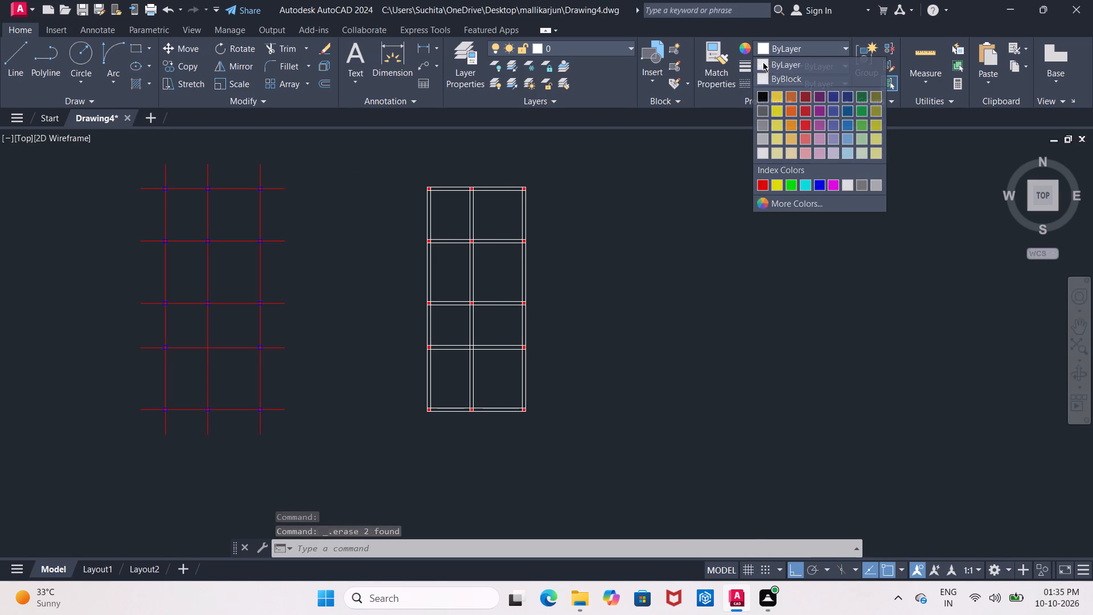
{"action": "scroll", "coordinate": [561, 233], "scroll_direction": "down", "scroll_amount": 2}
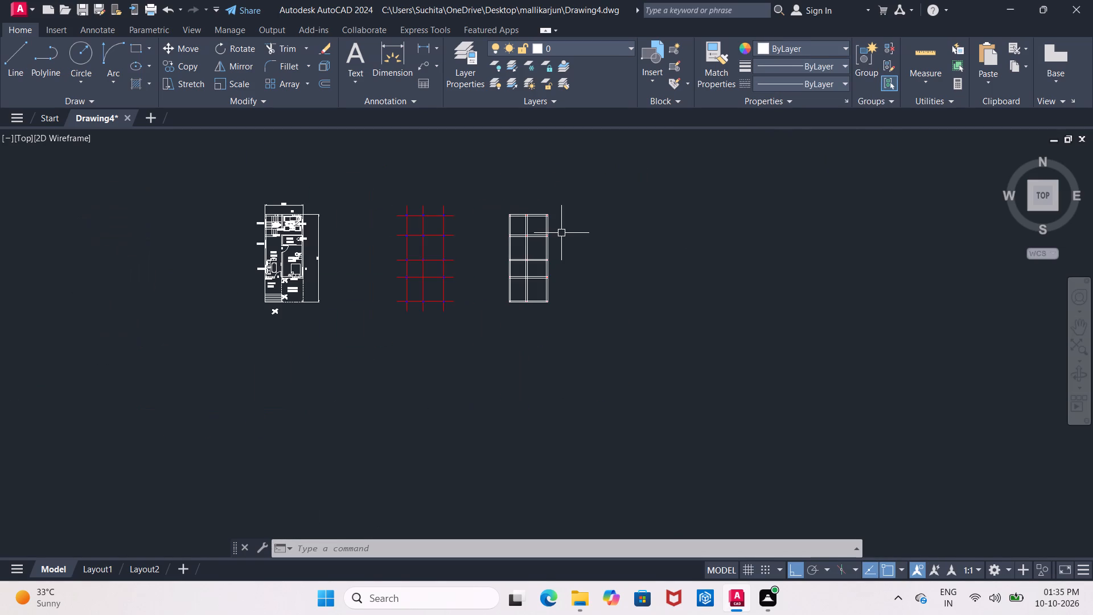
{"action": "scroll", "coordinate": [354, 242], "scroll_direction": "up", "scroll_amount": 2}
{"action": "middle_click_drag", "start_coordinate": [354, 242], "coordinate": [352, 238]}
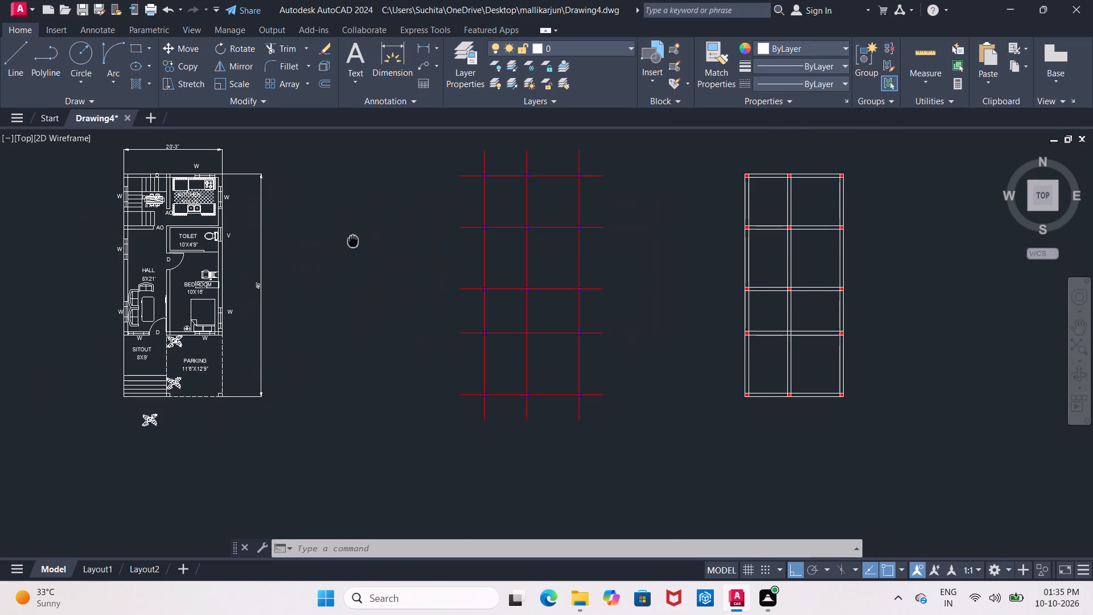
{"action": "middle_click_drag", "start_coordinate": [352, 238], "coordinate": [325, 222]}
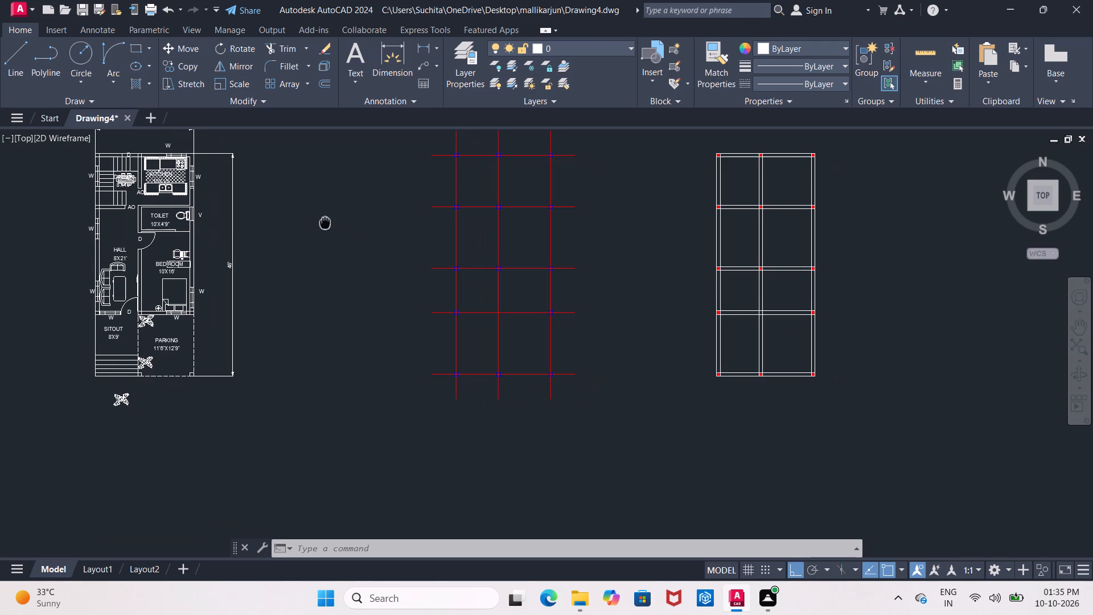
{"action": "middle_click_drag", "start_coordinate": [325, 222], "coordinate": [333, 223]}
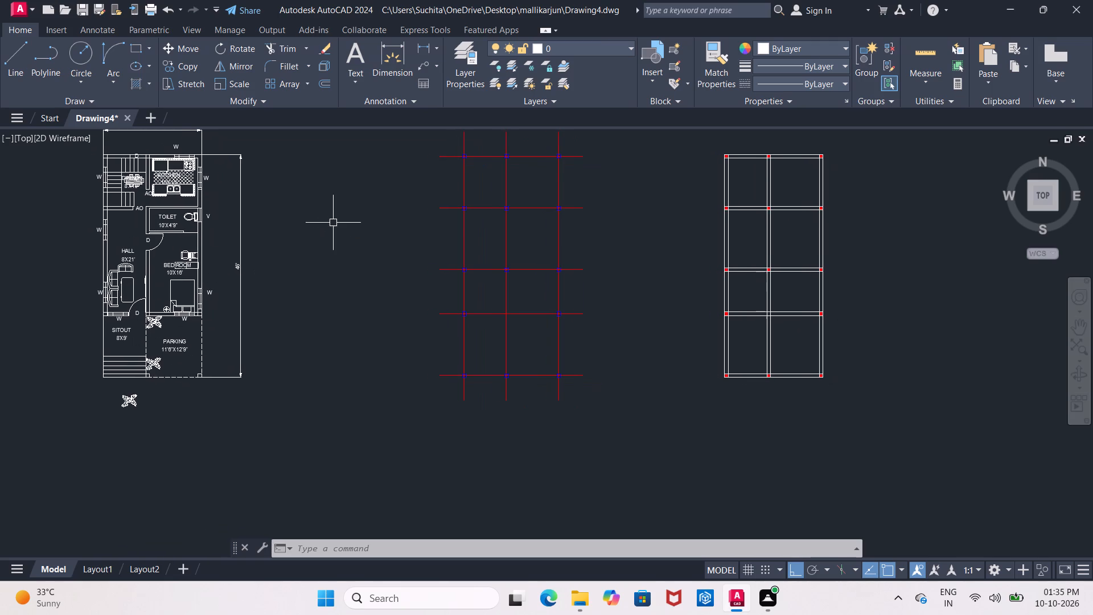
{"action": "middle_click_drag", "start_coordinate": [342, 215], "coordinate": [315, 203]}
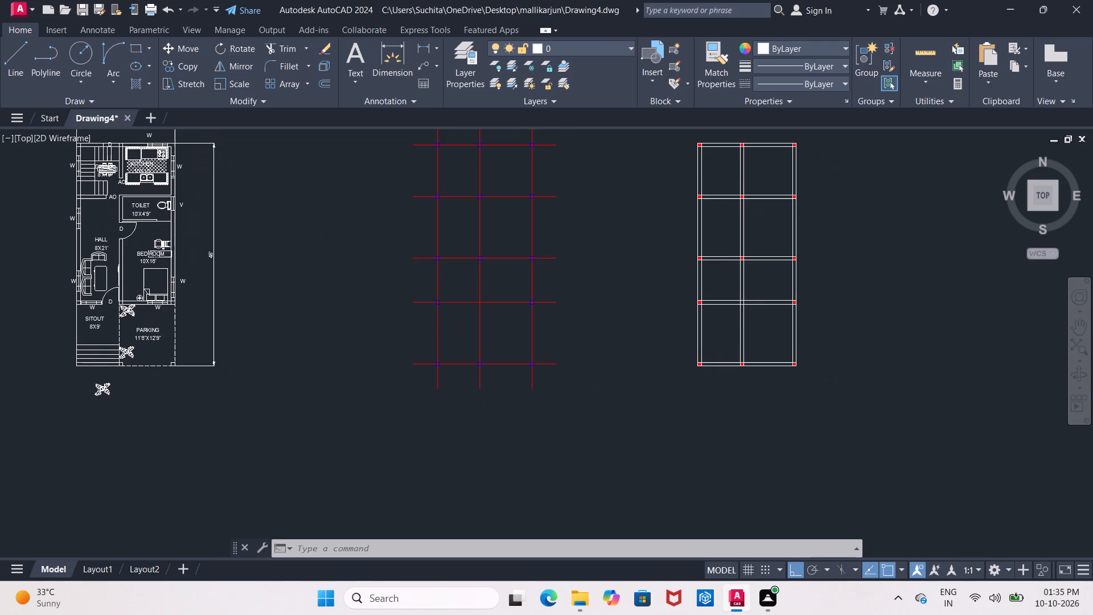
Erase the stray plant symbol below the floor plan's sitout steps.
{"action": "middle_click_drag", "start_coordinate": [339, 206], "coordinate": [328, 223]}
{"action": "scroll", "coordinate": [328, 223], "scroll_direction": "down", "scroll_amount": 1}
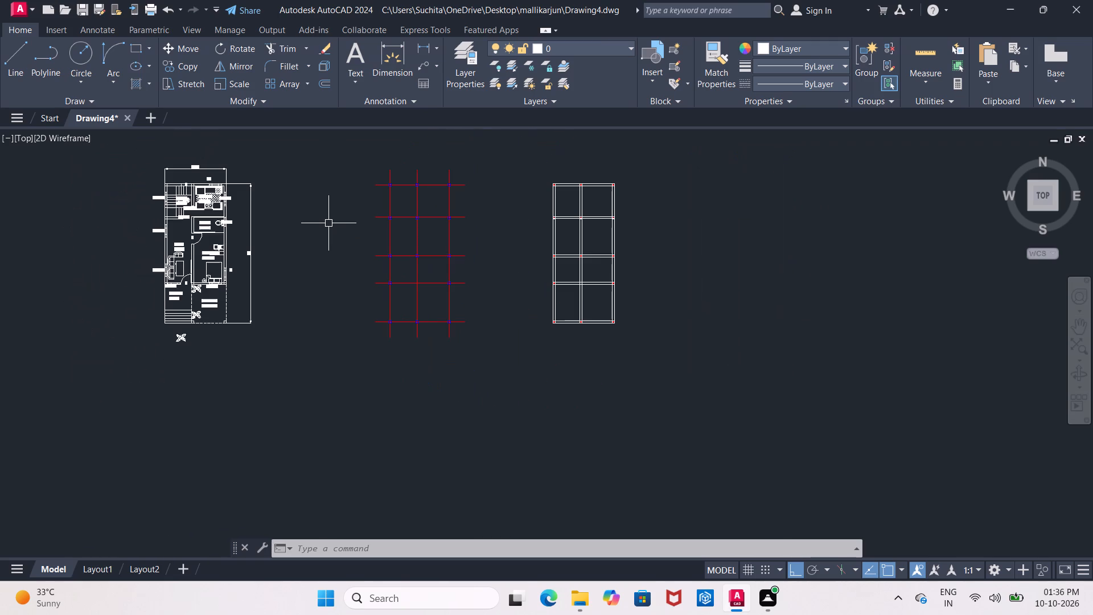
{"action": "middle_click_drag", "start_coordinate": [328, 223], "coordinate": [381, 204]}
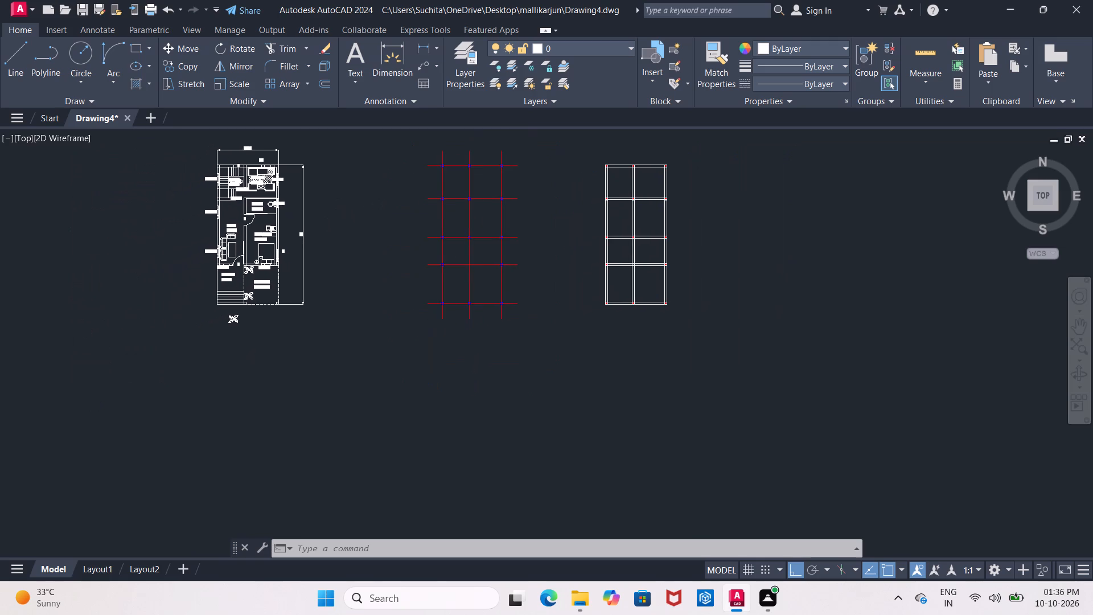
{"action": "scroll", "coordinate": [224, 334], "scroll_direction": "up", "scroll_amount": 2}
{"action": "left_click", "coordinate": [256, 299]}
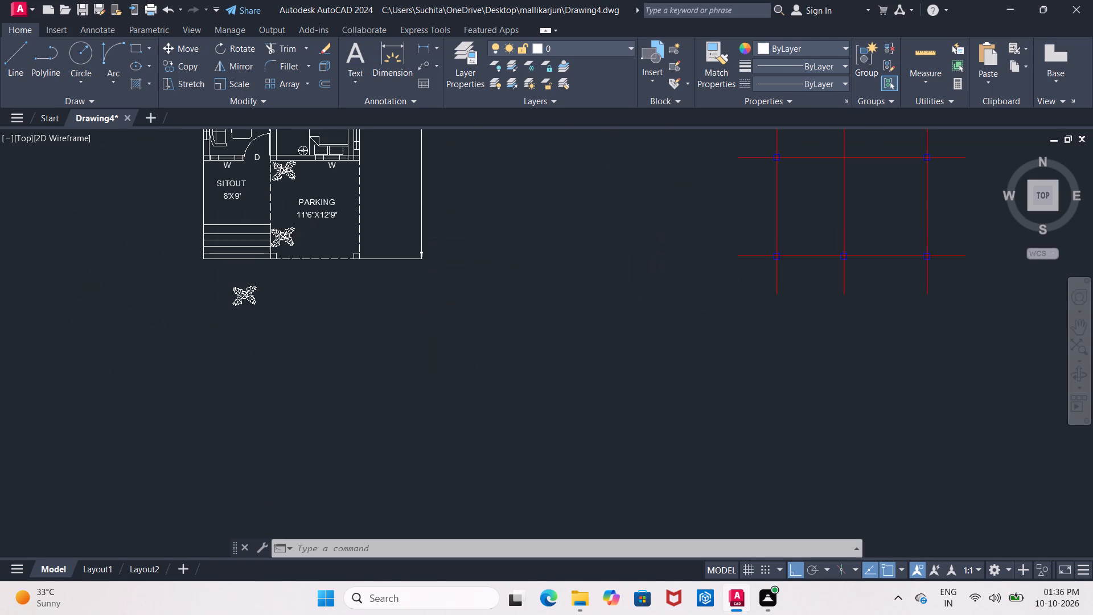
{"action": "key", "text": "Delete"}
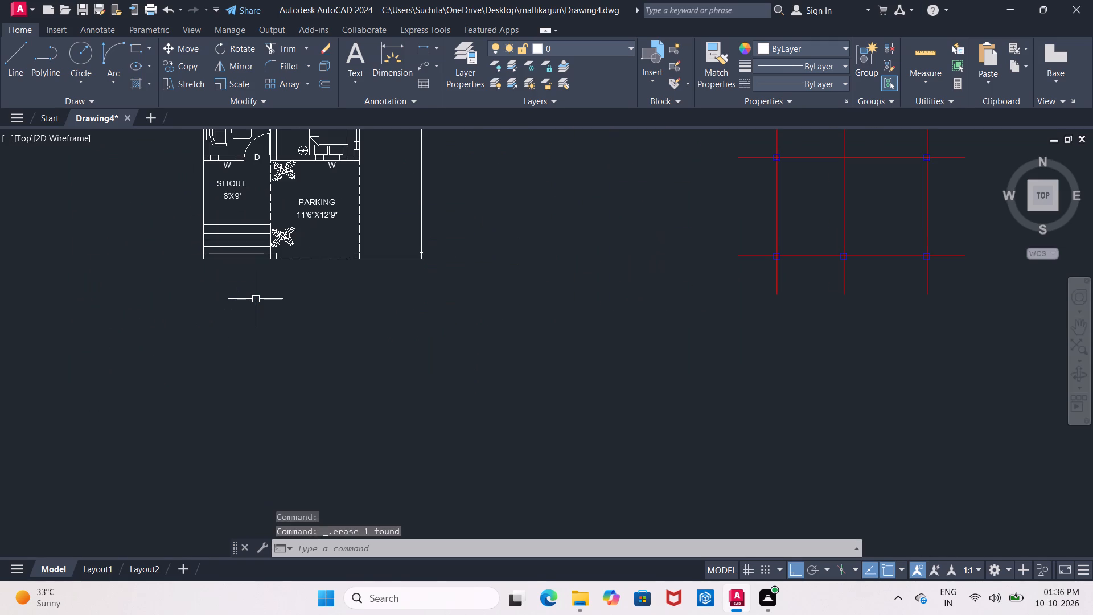
With Ortho off, copy the TOILET room label to a spot above the floor plan's 20'-3" top dimension.
{"action": "middle_click_drag", "start_coordinate": [322, 281], "coordinate": [190, 297]}
{"action": "middle_click_drag", "start_coordinate": [215, 297], "coordinate": [163, 309]}
{"action": "scroll", "coordinate": [166, 311], "scroll_direction": "down", "scroll_amount": 1}
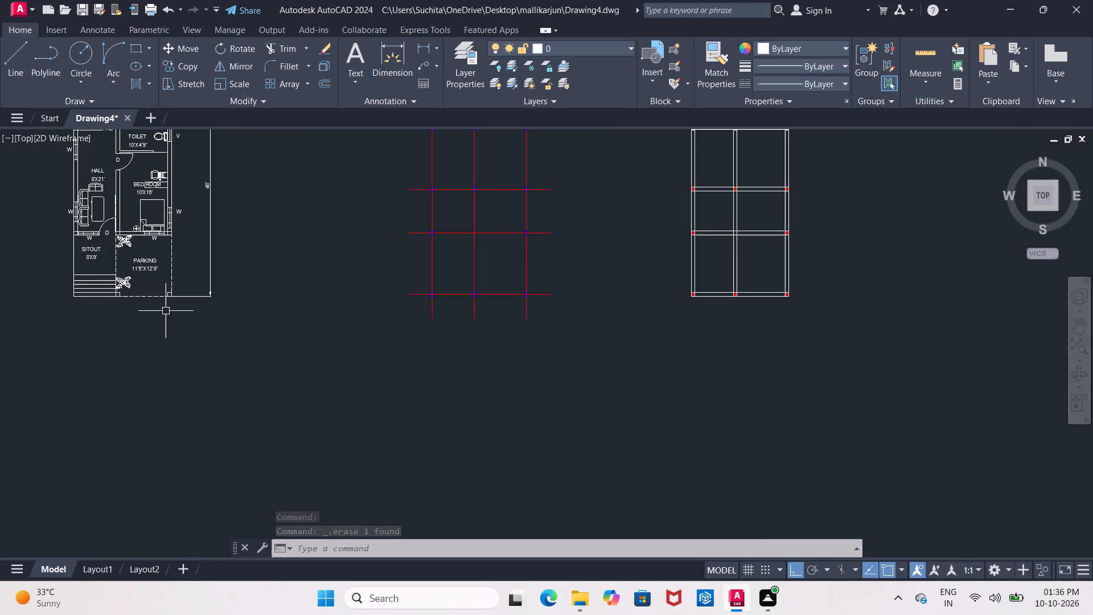
{"action": "scroll", "coordinate": [167, 311], "scroll_direction": "down", "scroll_amount": 2}
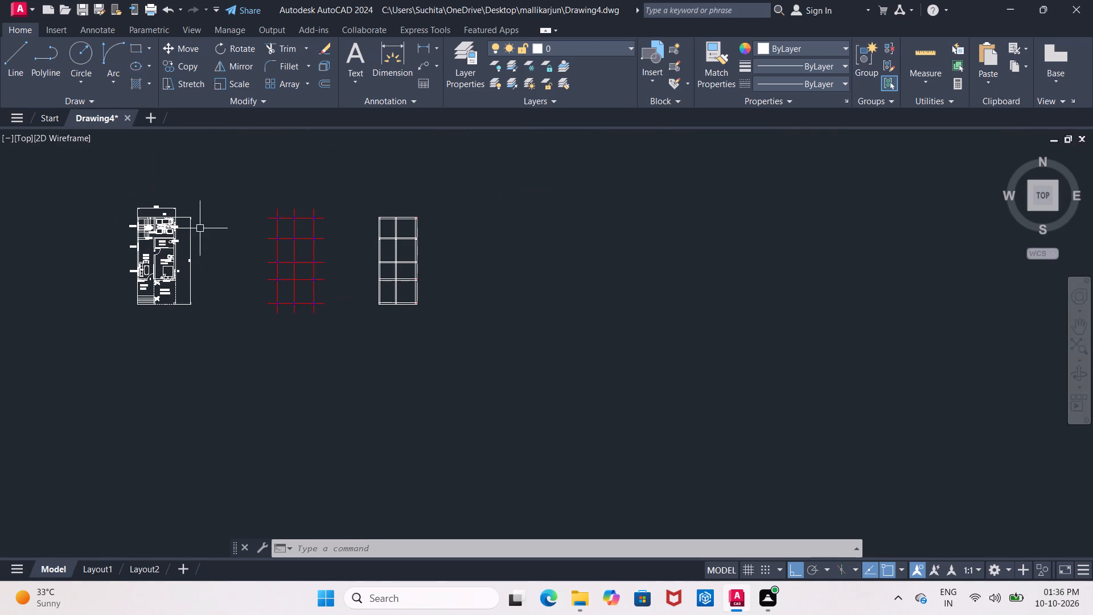
{"action": "scroll", "coordinate": [154, 196], "scroll_direction": "up", "scroll_amount": 3}
{"action": "middle_click_drag", "start_coordinate": [154, 196], "coordinate": [208, 197]}
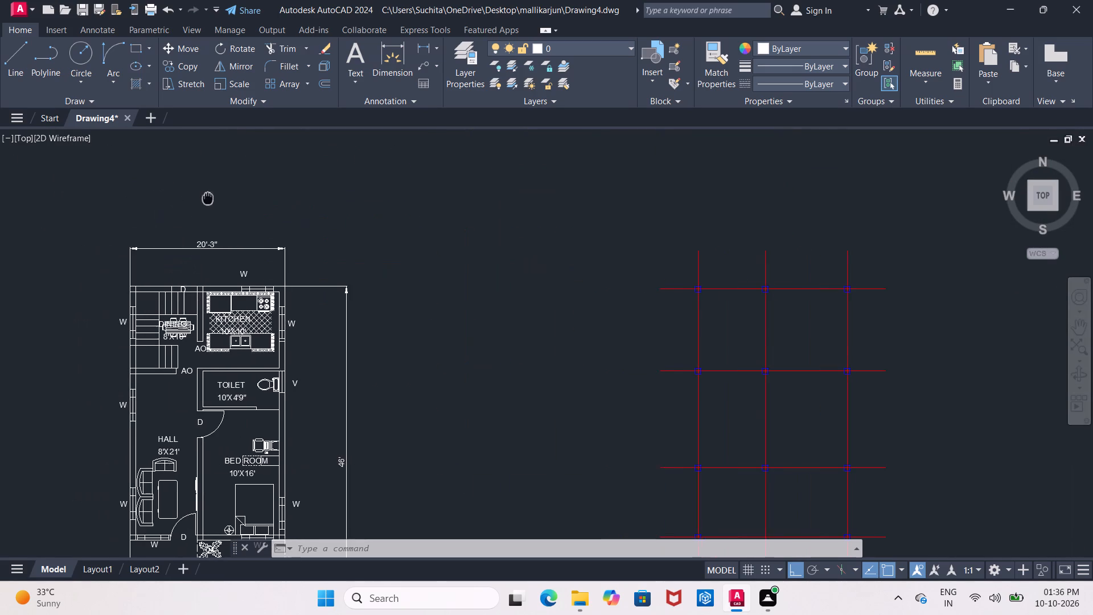
{"action": "middle_click_drag", "start_coordinate": [208, 197], "coordinate": [208, 197]}
{"action": "scroll", "coordinate": [215, 207], "scroll_direction": "up", "scroll_amount": 1}
{"action": "middle_click_drag", "start_coordinate": [215, 207], "coordinate": [231, 110]}
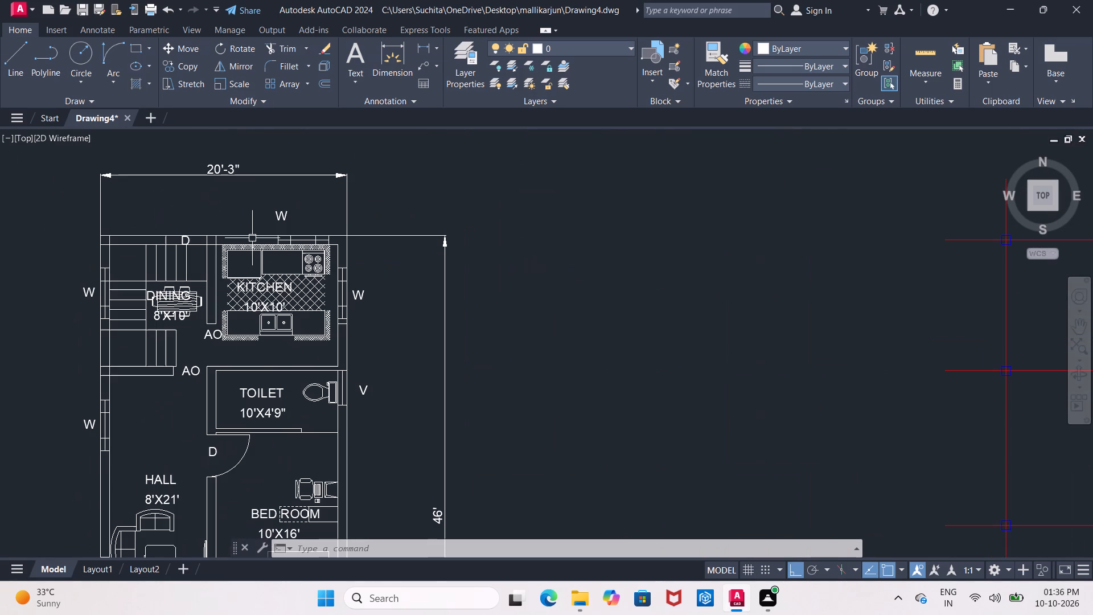
{"action": "left_click", "coordinate": [262, 392]}
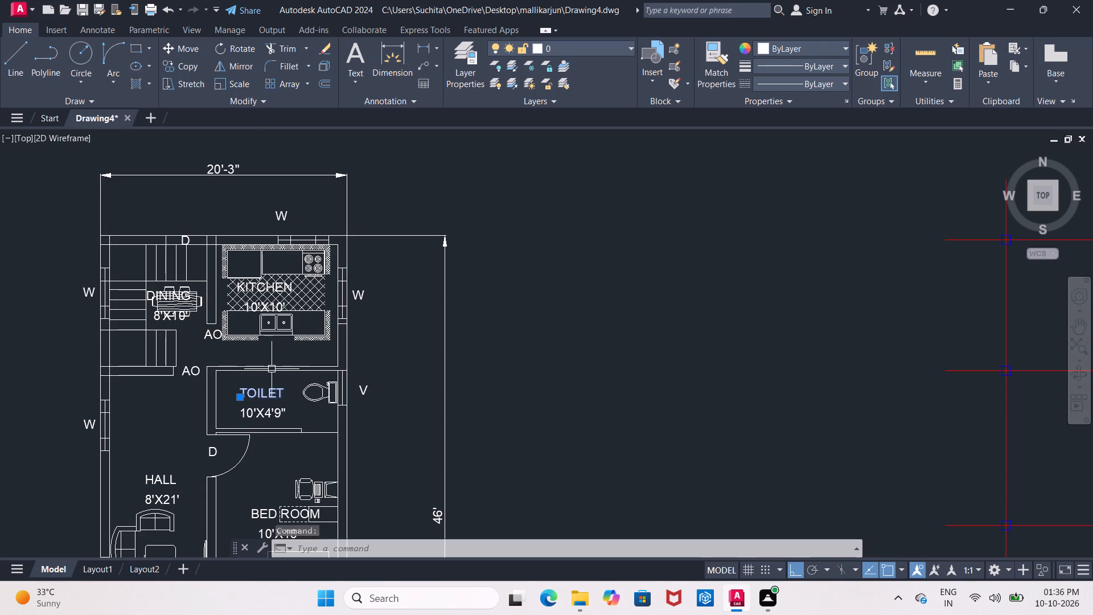
{"action": "left_click", "coordinate": [188, 71]}
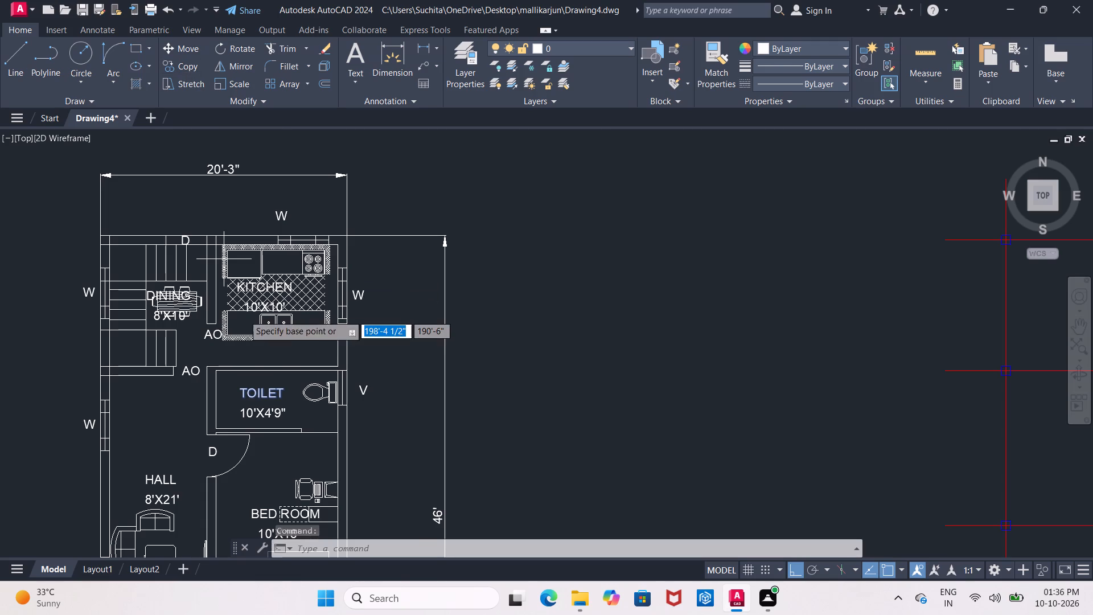
{"action": "left_click", "coordinate": [260, 393]}
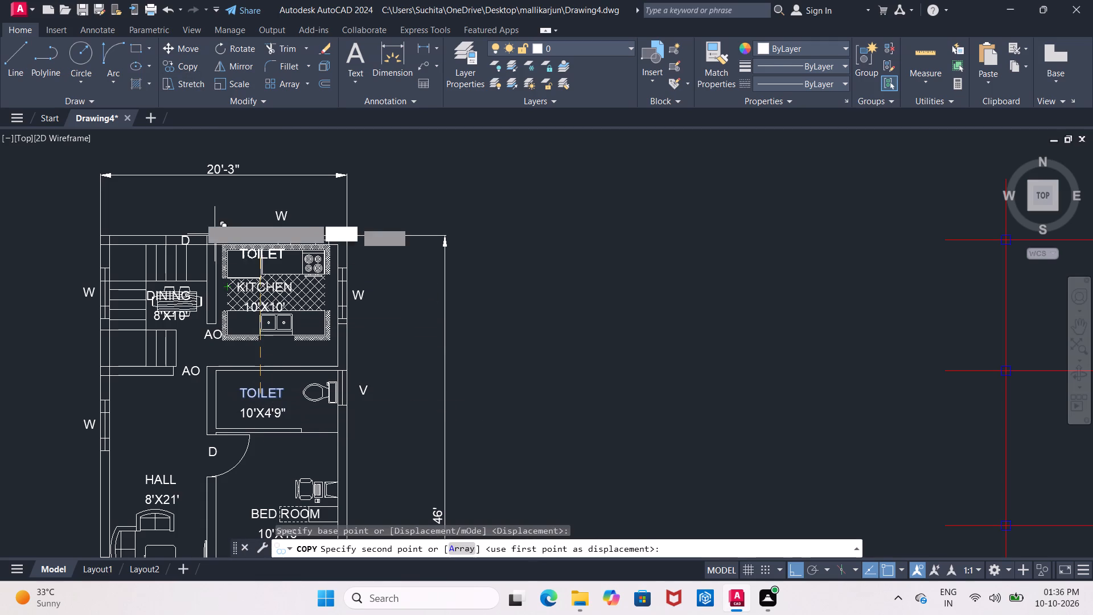
{"action": "middle_click_drag", "start_coordinate": [182, 198], "coordinate": [165, 249]}
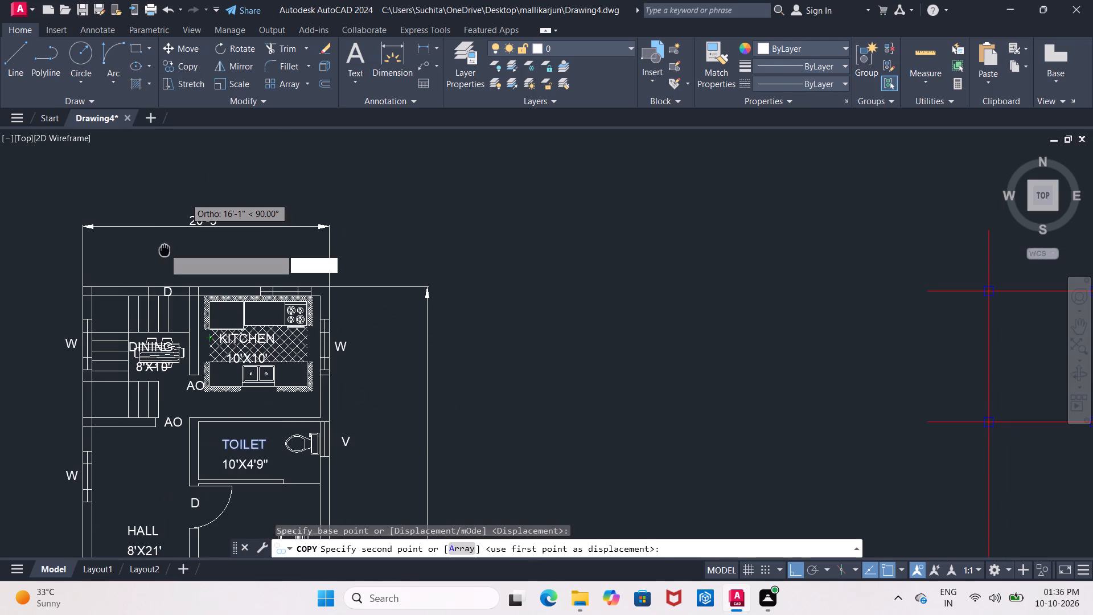
{"action": "left_click", "coordinate": [792, 567]}
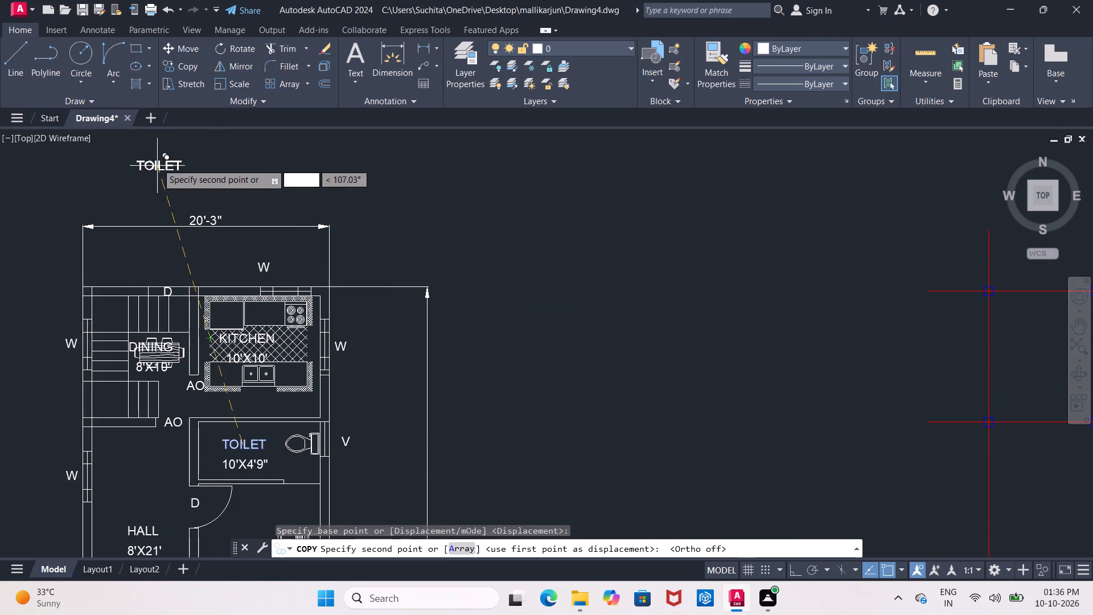
{"action": "scroll", "coordinate": [198, 187], "scroll_direction": "up", "scroll_amount": 2}
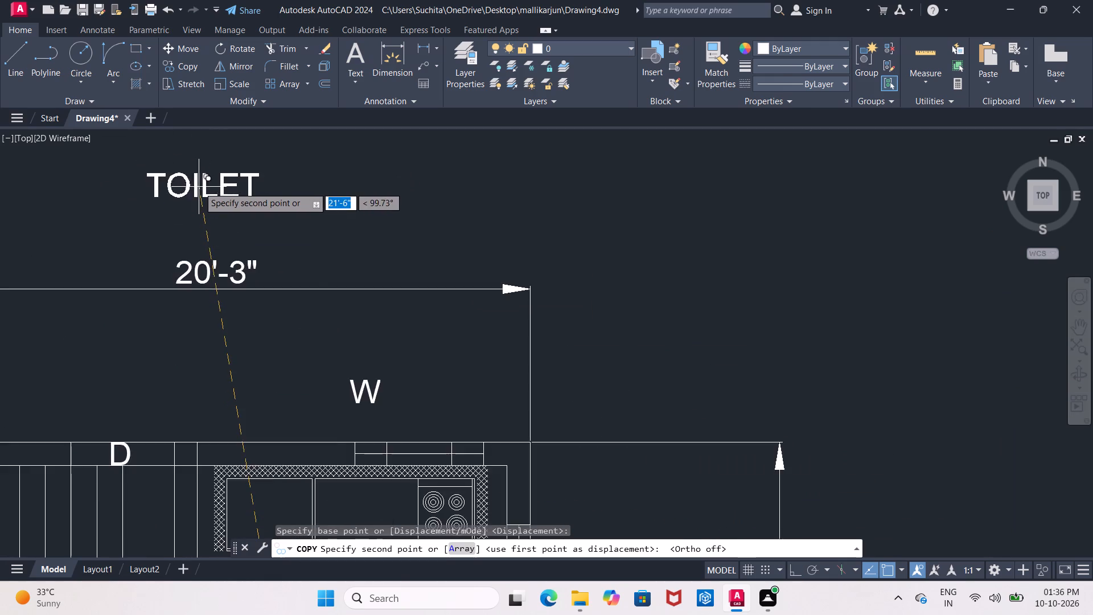
{"action": "scroll", "coordinate": [199, 187], "scroll_direction": "up", "scroll_amount": 1}
{"action": "middle_click_drag", "start_coordinate": [199, 187], "coordinate": [165, 187]}
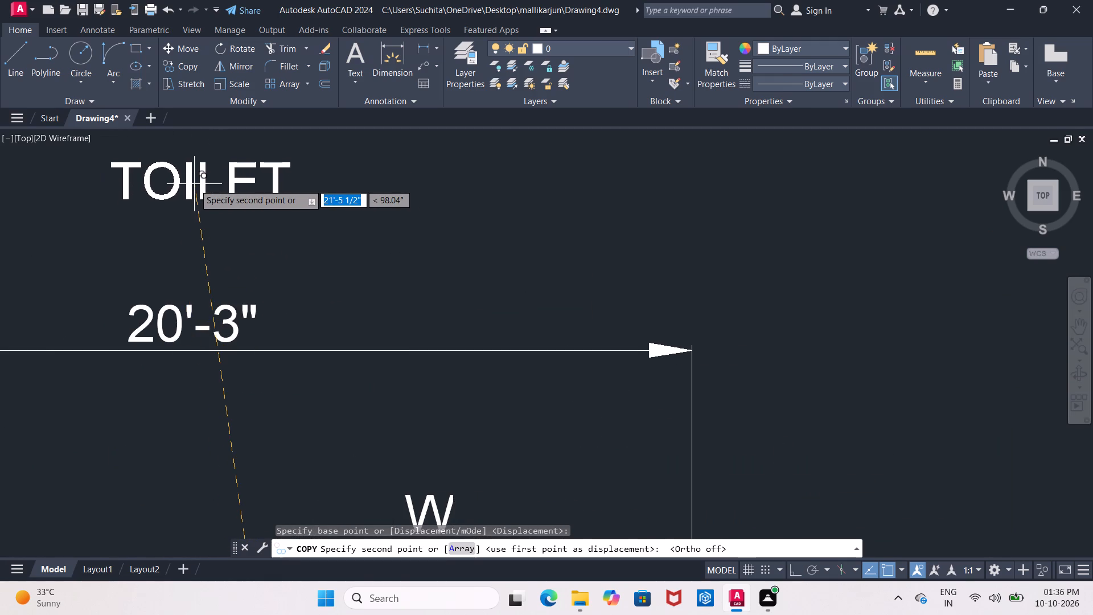
{"action": "left_click", "coordinate": [193, 182]}
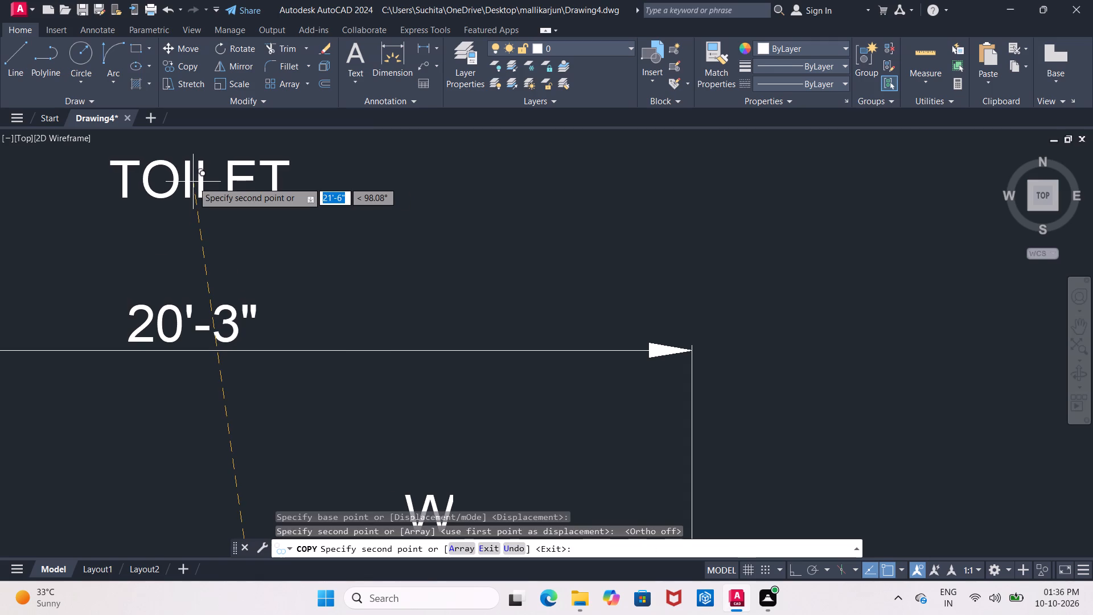
{"action": "scroll", "coordinate": [193, 182], "scroll_direction": "down", "scroll_amount": 2}
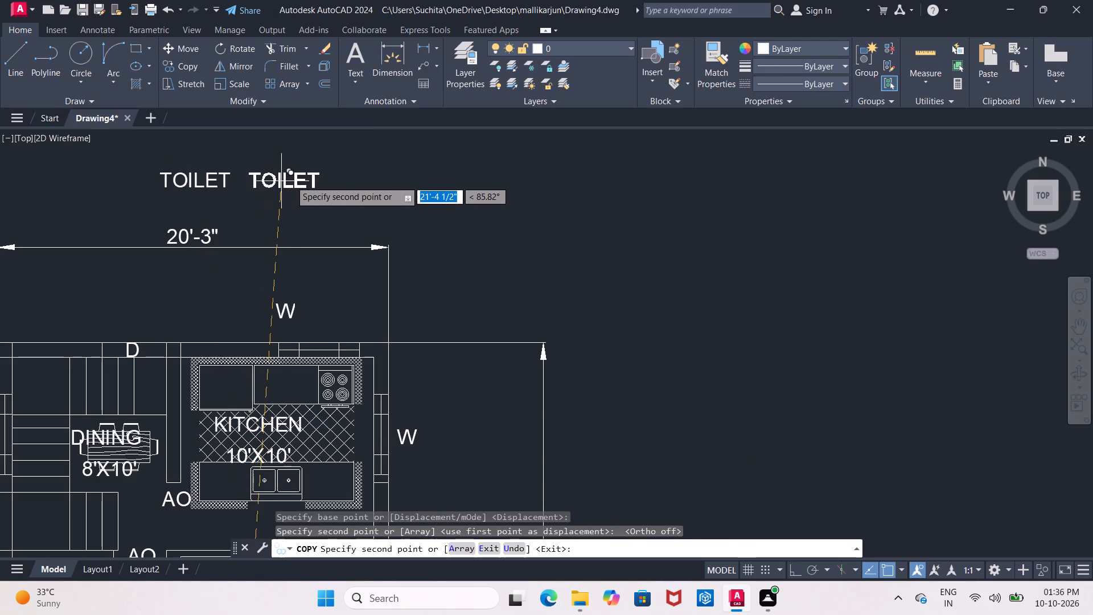
{"action": "key", "text": "Escape"}
With Ortho on, copy the TOILET label above the plan about 73' and 127' across, above the centre-line and beam layouts.
{"action": "scroll", "coordinate": [308, 182], "scroll_direction": "down", "scroll_amount": 2}
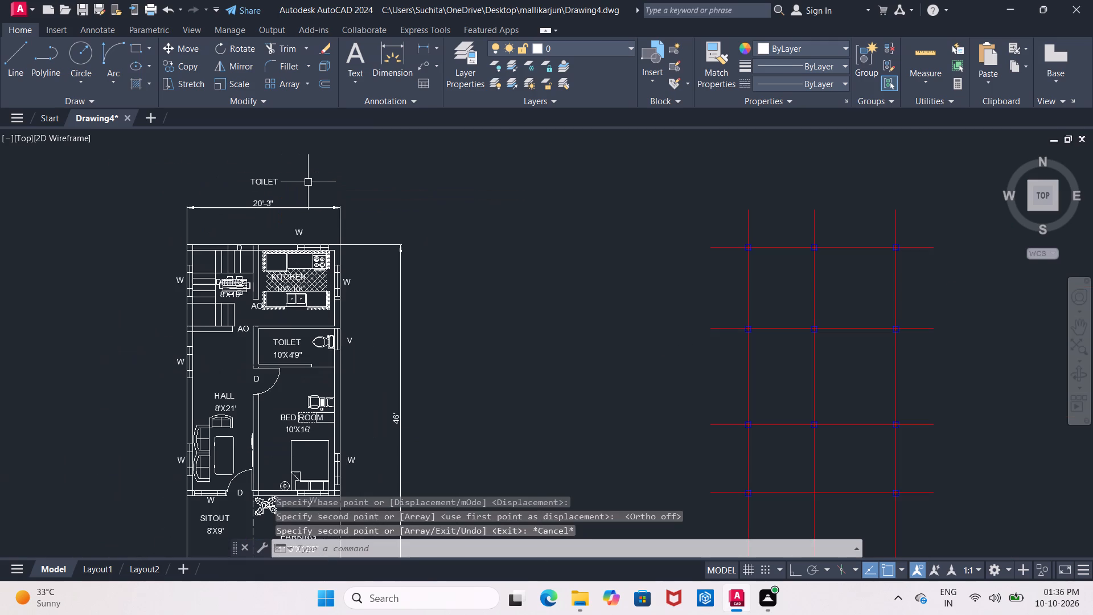
{"action": "scroll", "coordinate": [310, 184], "scroll_direction": "down", "scroll_amount": 1}
{"action": "middle_click_drag", "start_coordinate": [310, 184], "coordinate": [289, 177]}
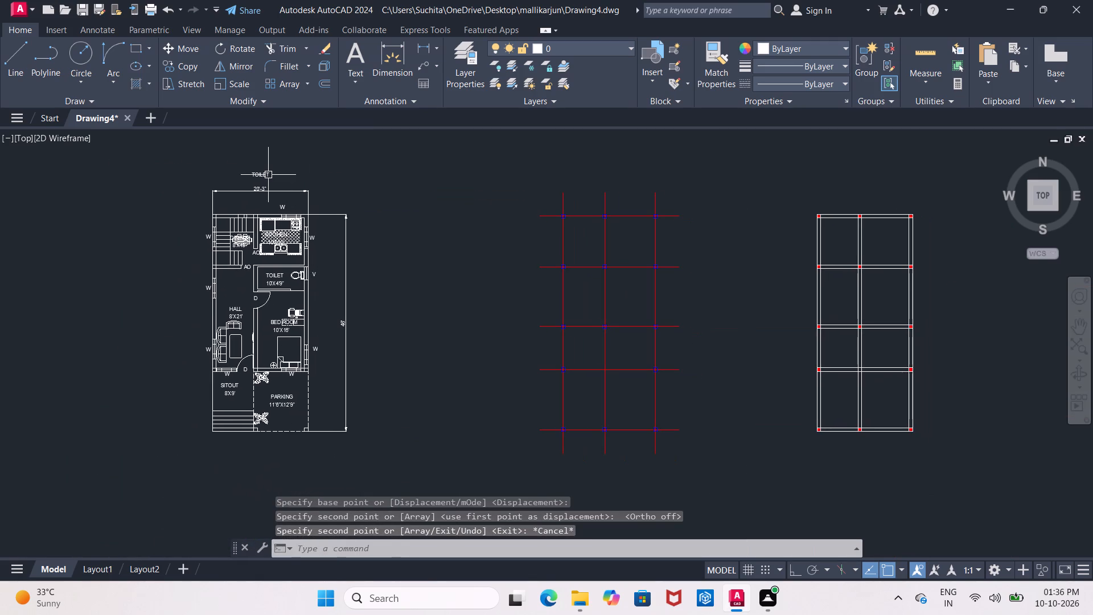
{"action": "scroll", "coordinate": [262, 174], "scroll_direction": "up", "scroll_amount": 2}
{"action": "left_click", "coordinate": [261, 178]}
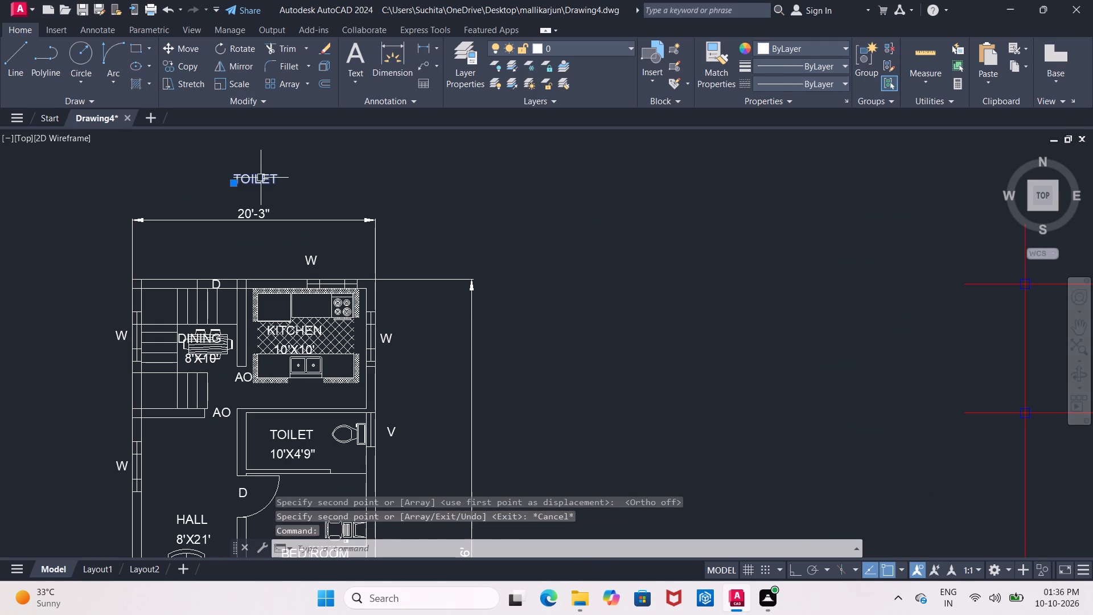
{"action": "middle_click_drag", "start_coordinate": [304, 171], "coordinate": [185, 158]}
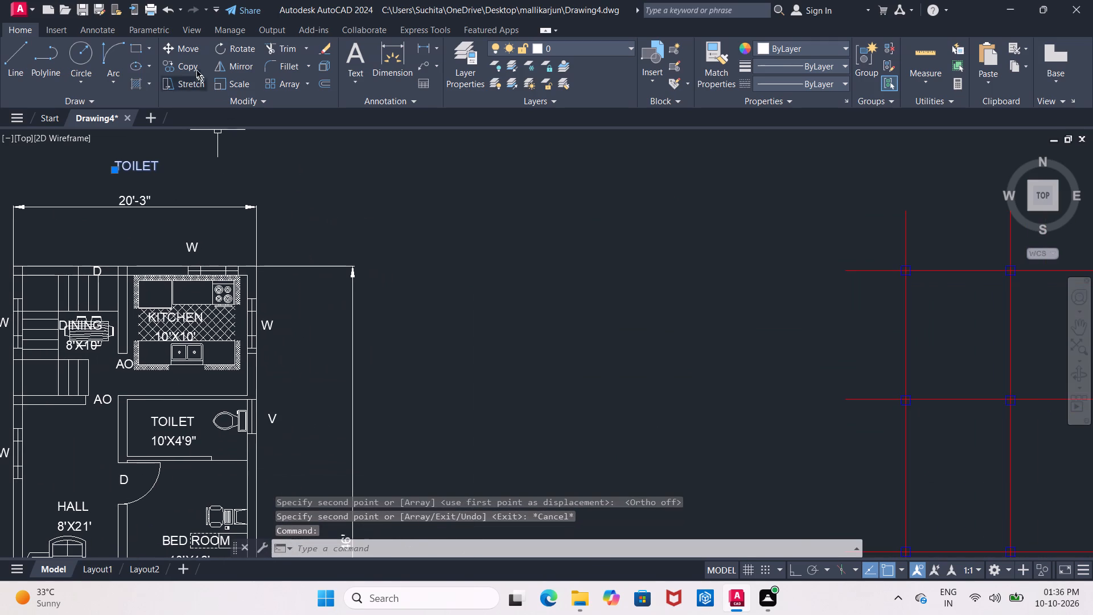
{"action": "left_click", "coordinate": [186, 68]}
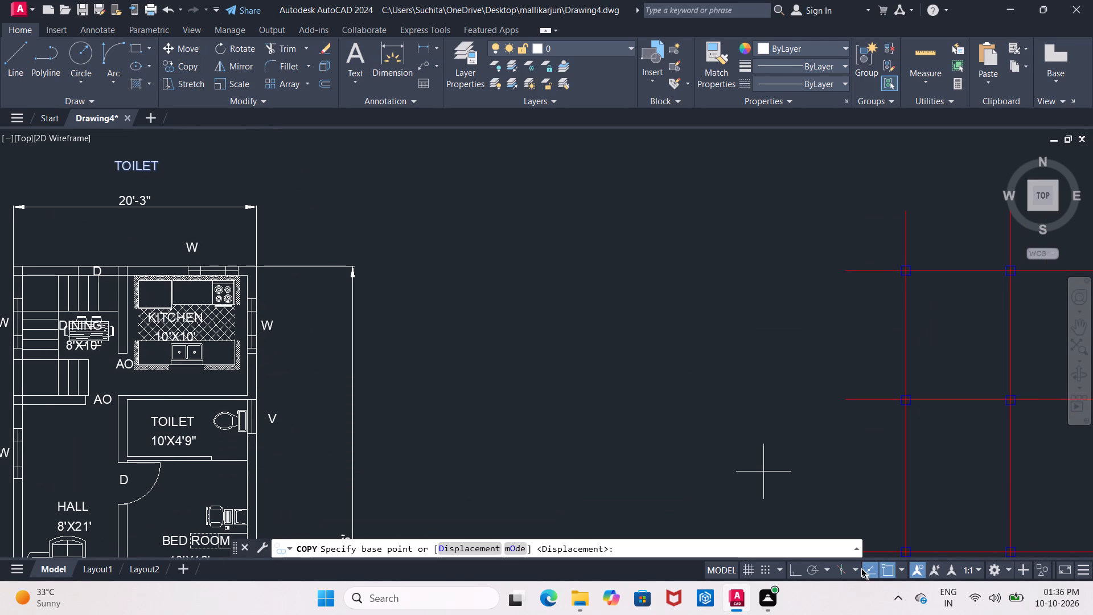
{"action": "left_click", "coordinate": [794, 572]}
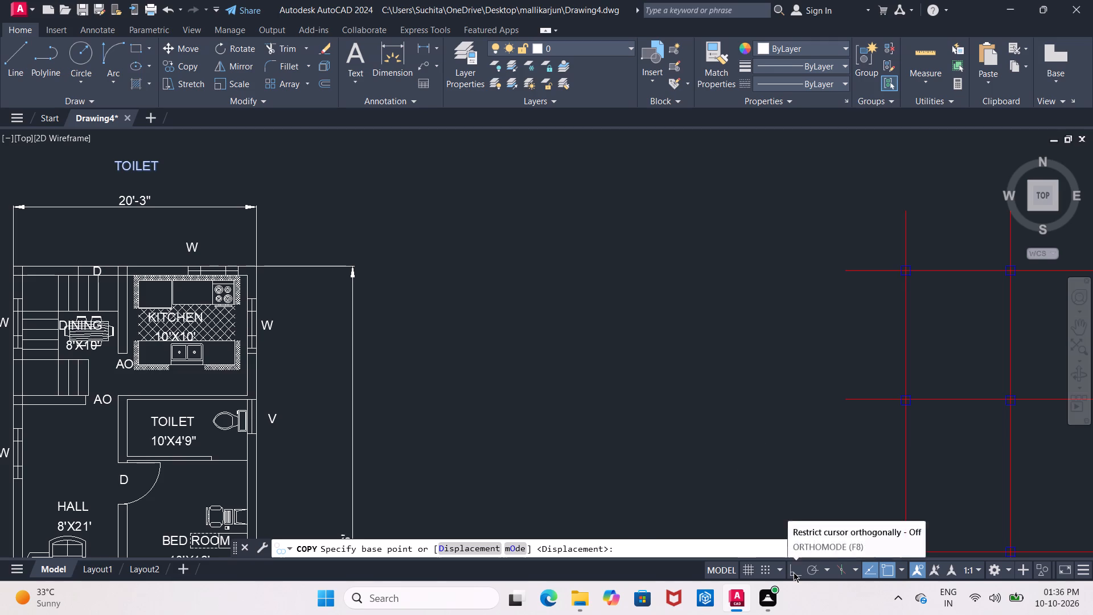
{"action": "left_click", "coordinate": [132, 167]}
{"action": "middle_click_drag", "start_coordinate": [422, 157], "coordinate": [305, 165]}
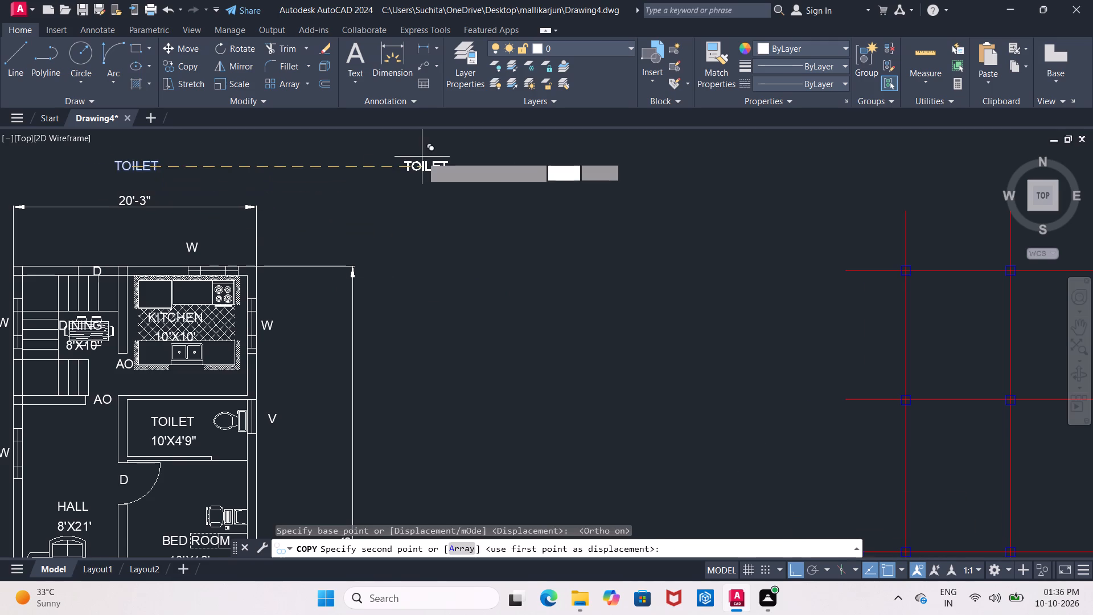
{"action": "middle_click_drag", "start_coordinate": [305, 165], "coordinate": [207, 166]}
{"action": "middle_click_drag", "start_coordinate": [660, 143], "coordinate": [331, 153]}
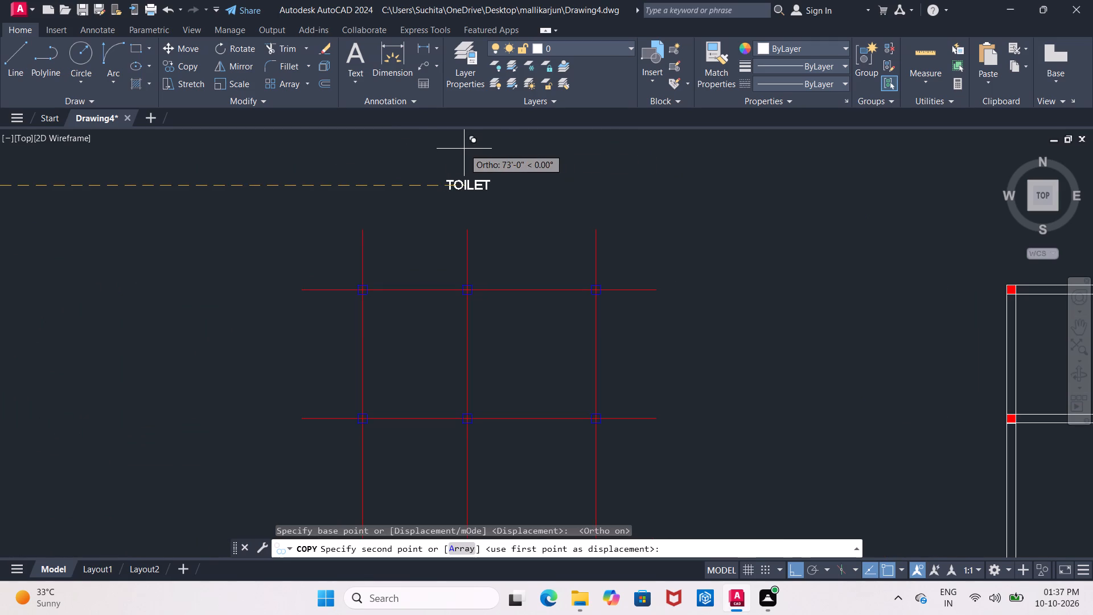
{"action": "left_click", "coordinate": [464, 149]}
{"action": "middle_click_drag", "start_coordinate": [593, 161], "coordinate": [205, 153]}
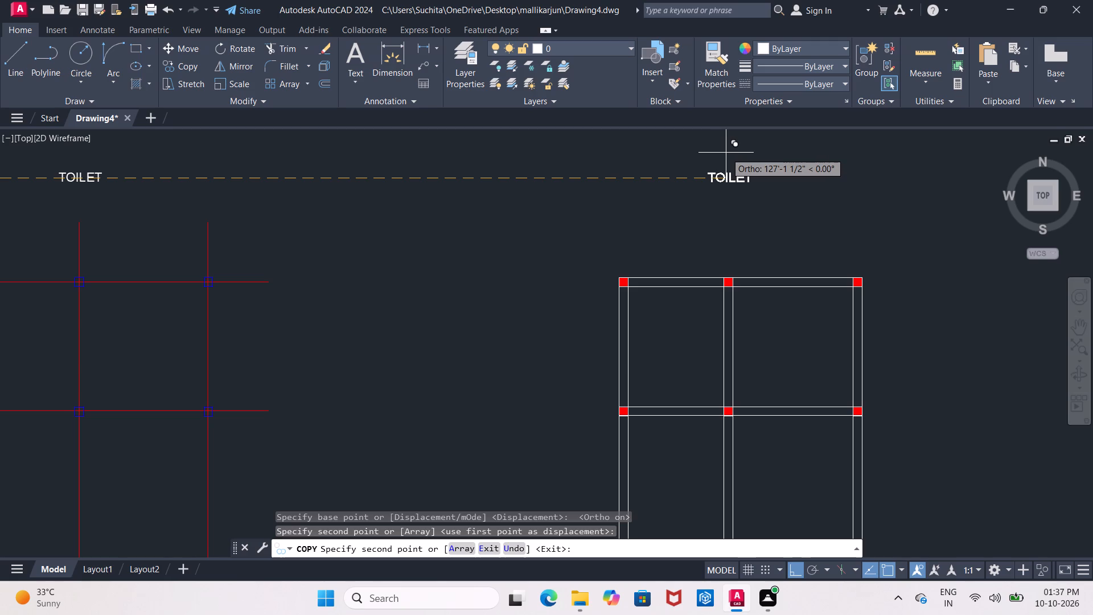
{"action": "left_click", "coordinate": [726, 153]}
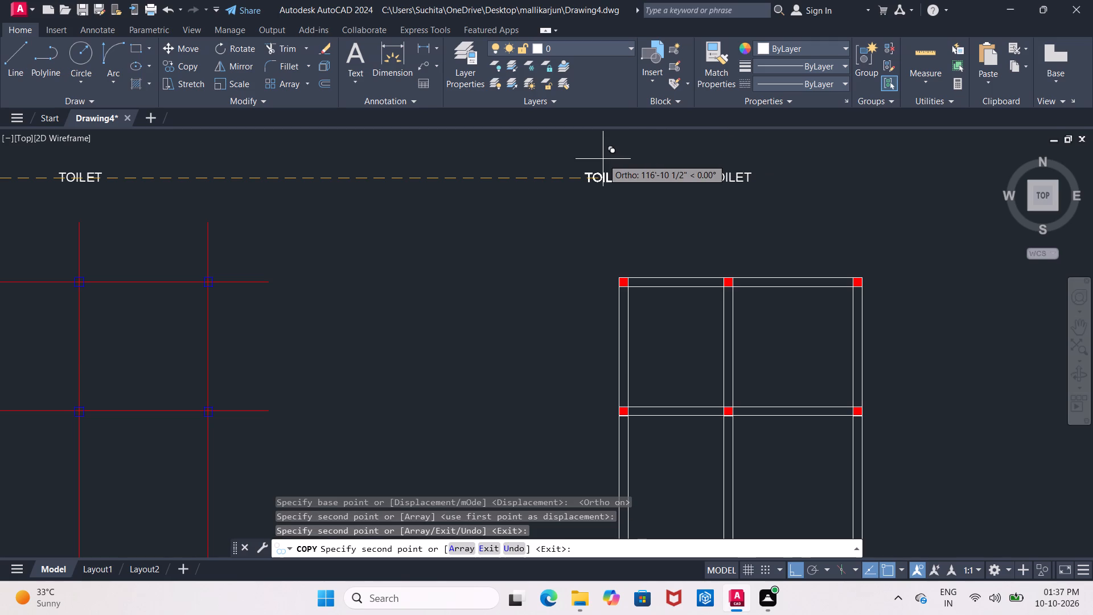
{"action": "key", "text": "Escape"}
Change the TOILET label above the floor plan to read PLAN.
{"action": "scroll", "coordinate": [608, 163], "scroll_direction": "down", "scroll_amount": 3}
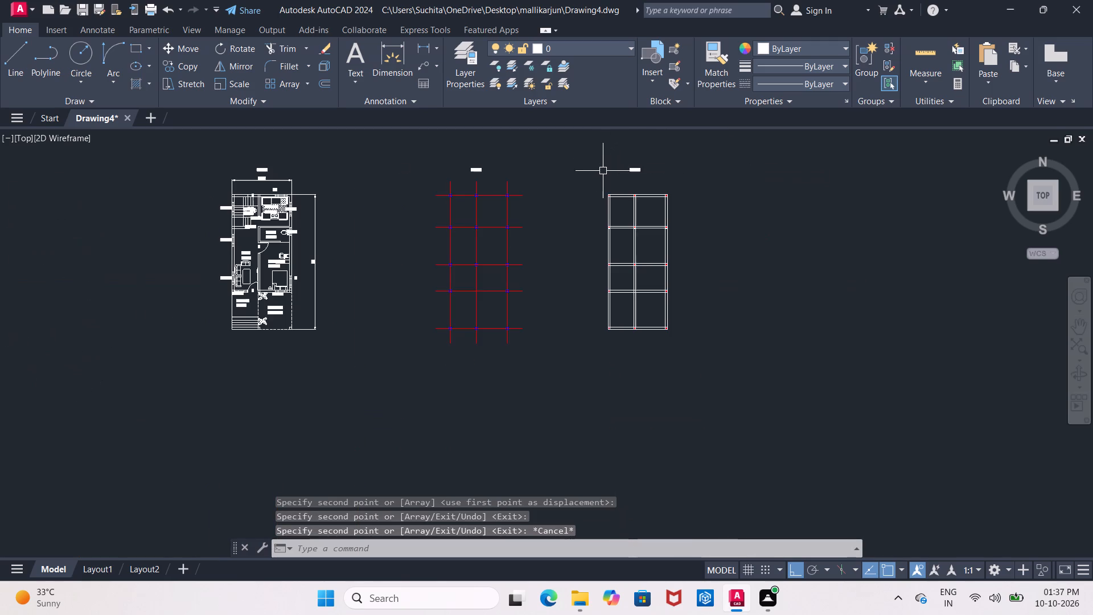
{"action": "scroll", "coordinate": [264, 165], "scroll_direction": "up", "scroll_amount": 1}
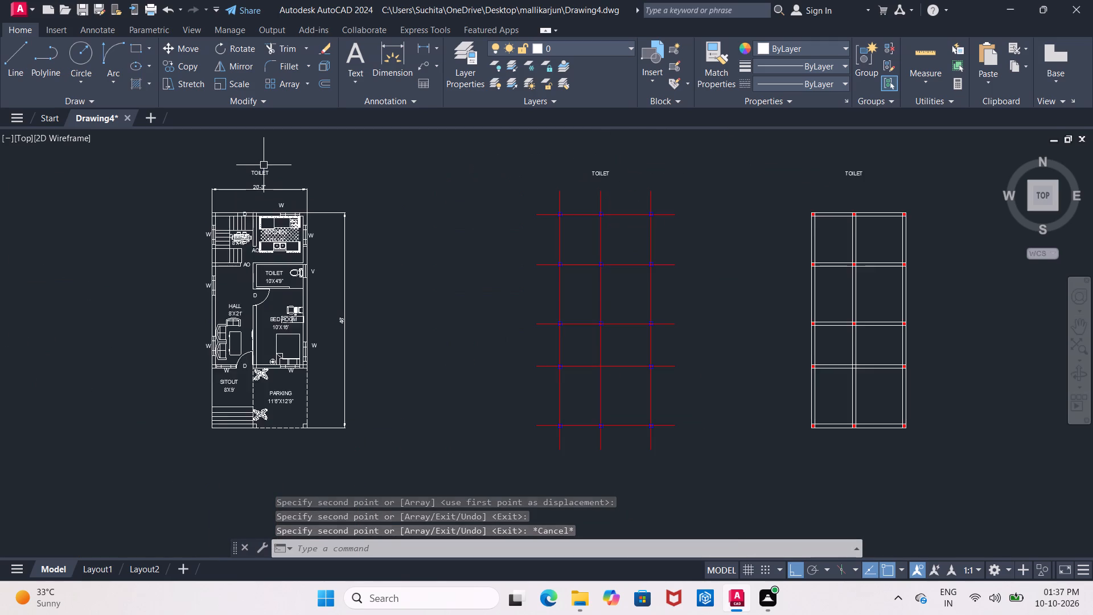
{"action": "scroll", "coordinate": [264, 165], "scroll_direction": "up", "scroll_amount": 5}
{"action": "middle_click_drag", "start_coordinate": [267, 177], "coordinate": [305, 135]}
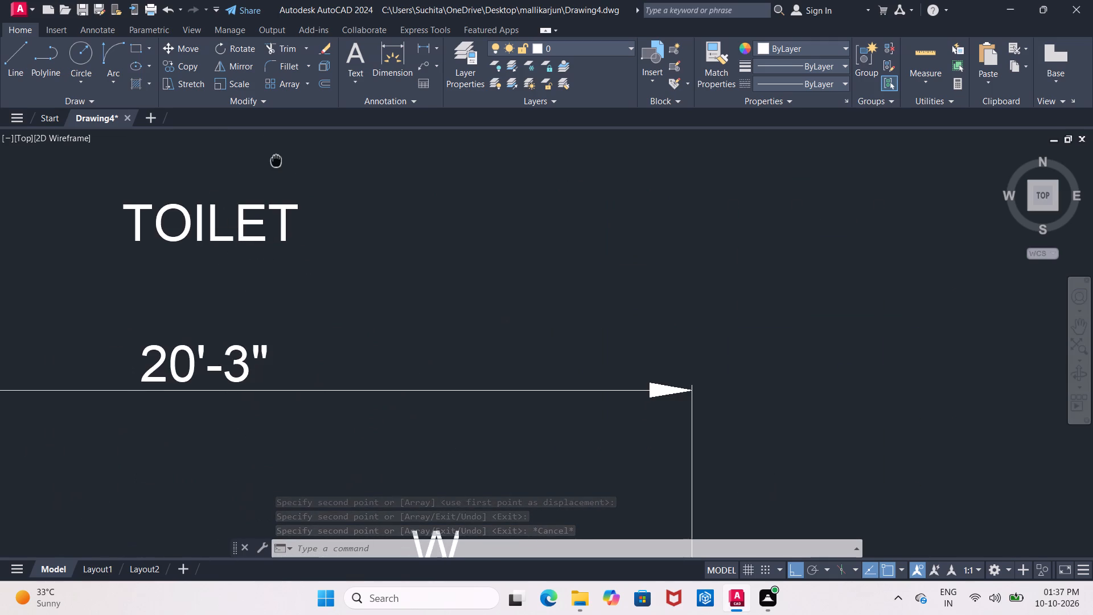
{"action": "key", "text": "Escape"}
{"action": "left_click", "coordinate": [266, 194]}
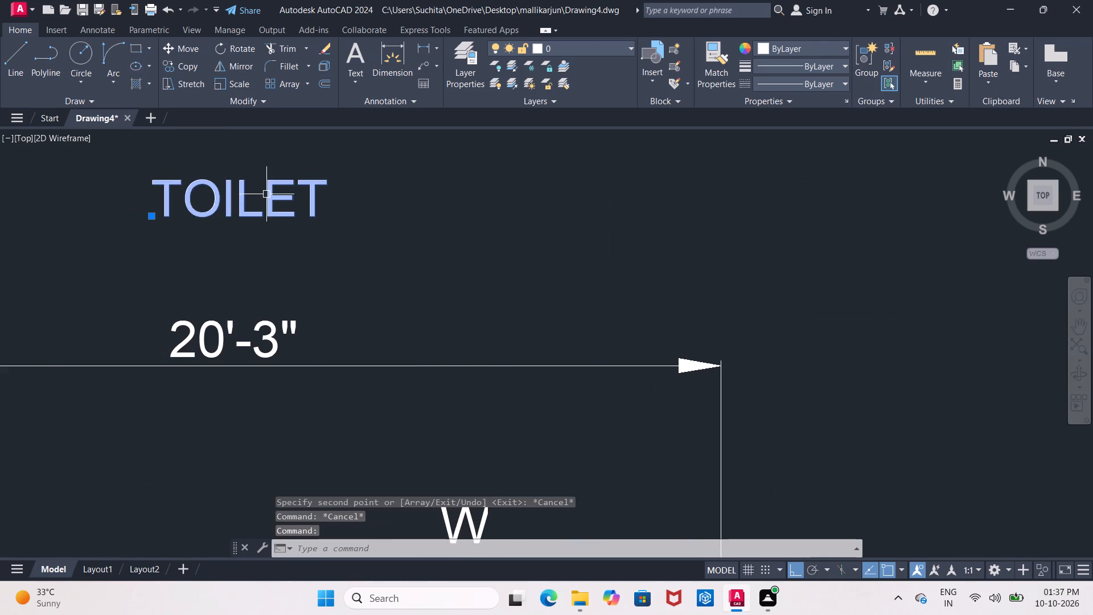
{"action": "left_click", "coordinate": [266, 194]}
{"action": "left_click", "coordinate": [266, 194]}
{"action": "left_click", "coordinate": [319, 201]}
{"action": "key", "text": "BackSpace"}
{"action": "key", "text": "BackSpace"}
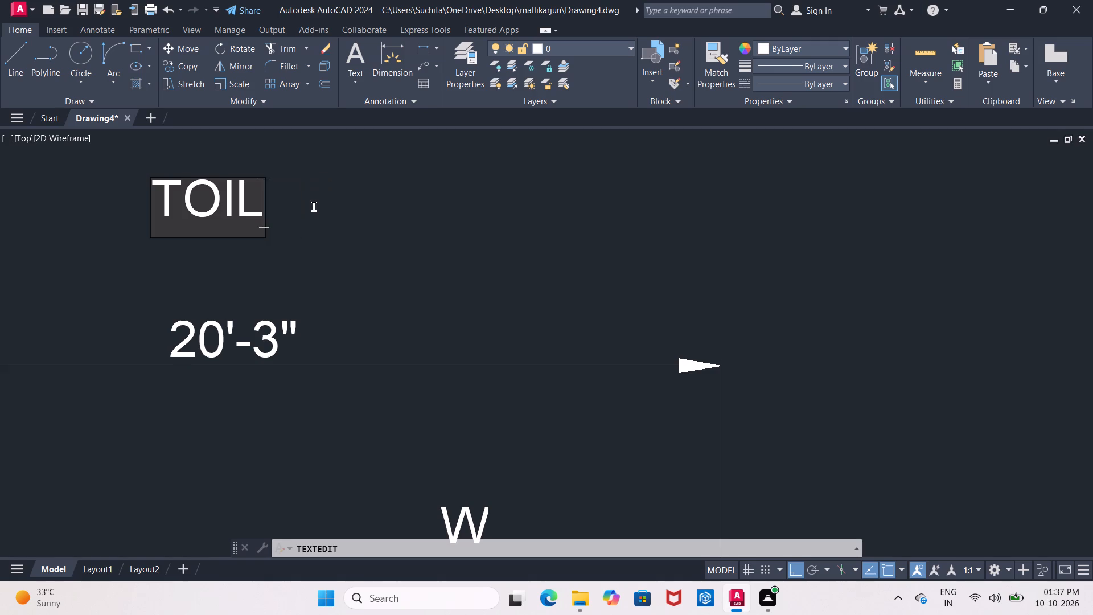
{"action": "key", "text": "BackSpace"}
{"action": "key", "text": "BackSpace"}
{"action": "key", "text": "BackSpace"}
{"action": "type", "text": "PLAN"}
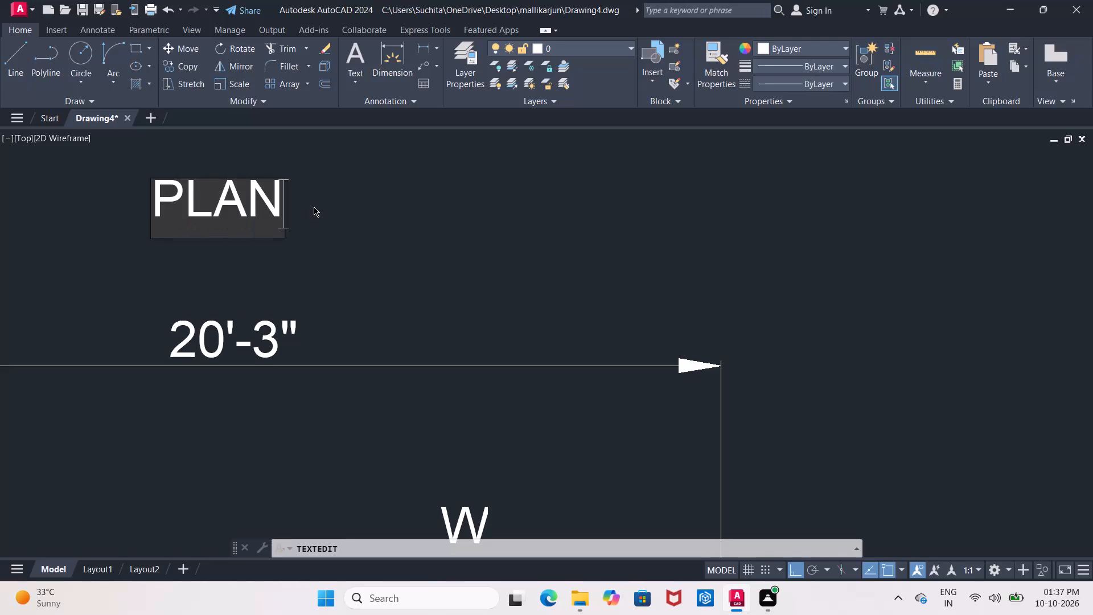
{"action": "scroll", "coordinate": [314, 207], "scroll_direction": "down", "scroll_amount": 5}
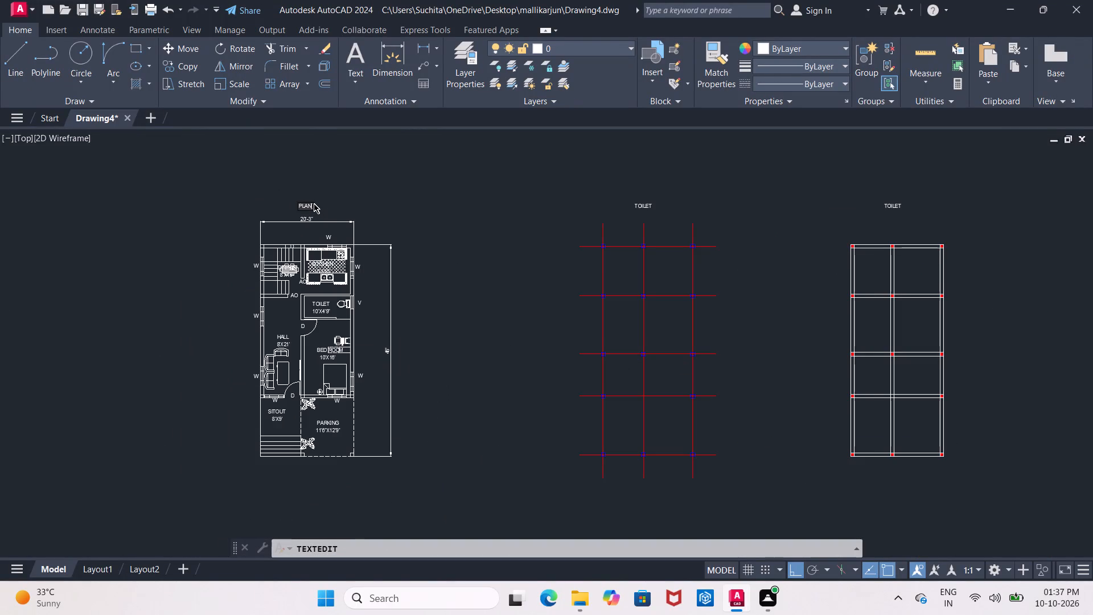
Set the text height of the PLAN title above the floor plan to 1'5".
{"action": "scroll", "coordinate": [313, 203], "scroll_direction": "up", "scroll_amount": 3}
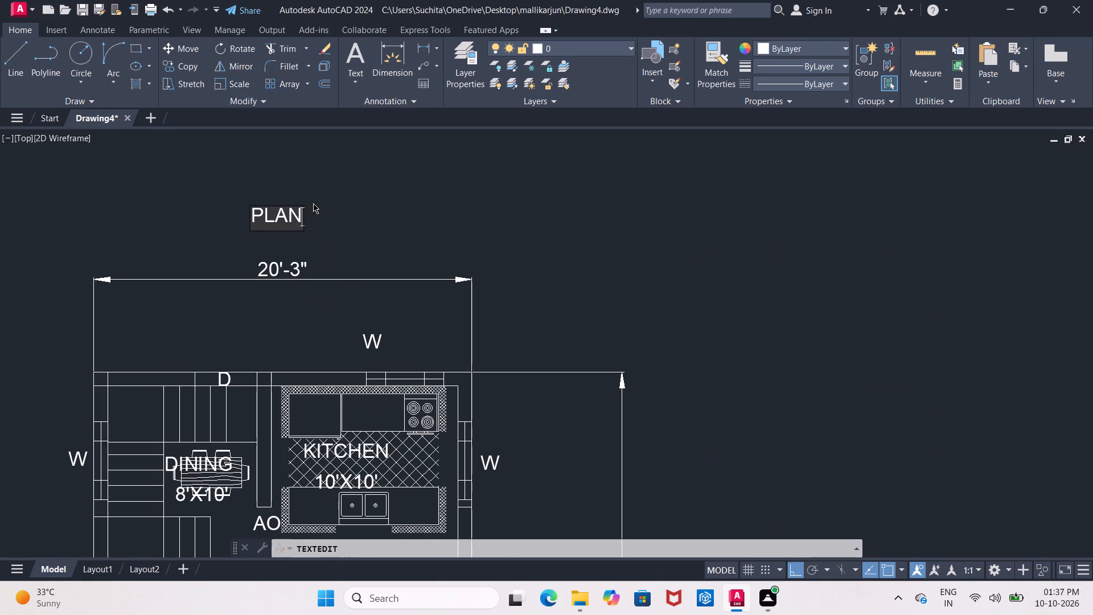
{"action": "scroll", "coordinate": [313, 203], "scroll_direction": "up", "scroll_amount": 1}
{"action": "right_click", "coordinate": [258, 239]}
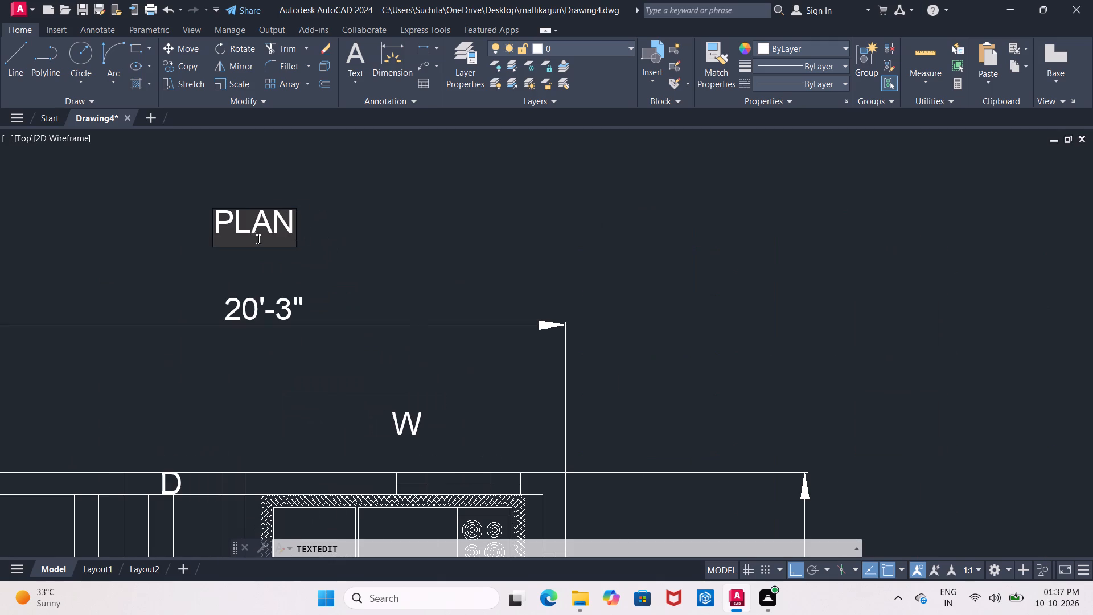
{"action": "left_click", "coordinate": [342, 204]}
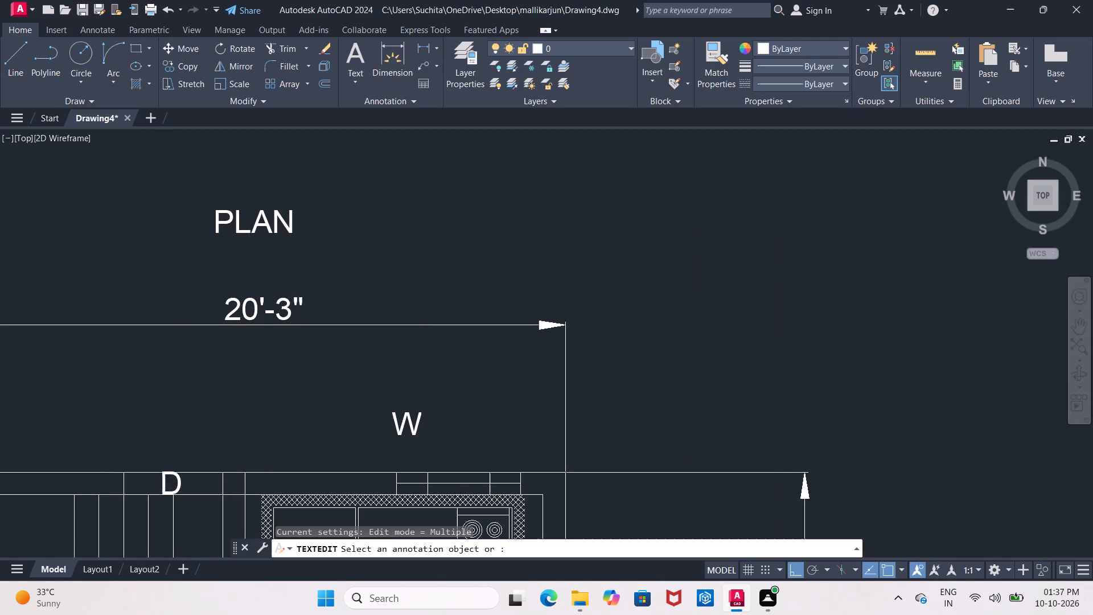
{"action": "key", "text": "Escape"}
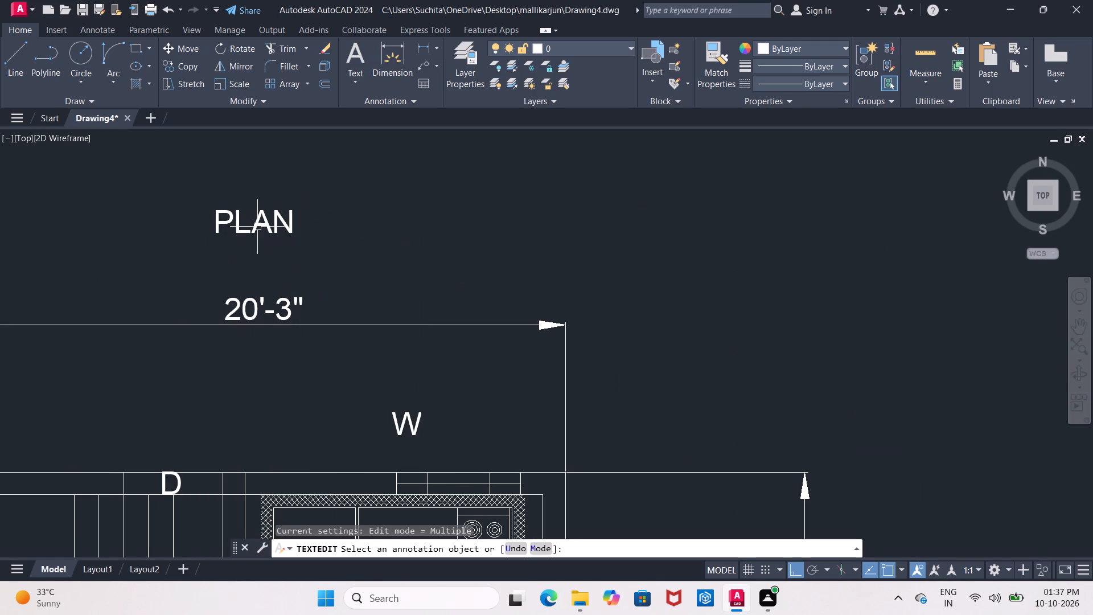
{"action": "left_click", "coordinate": [257, 227]}
{"action": "right_click", "coordinate": [257, 227]}
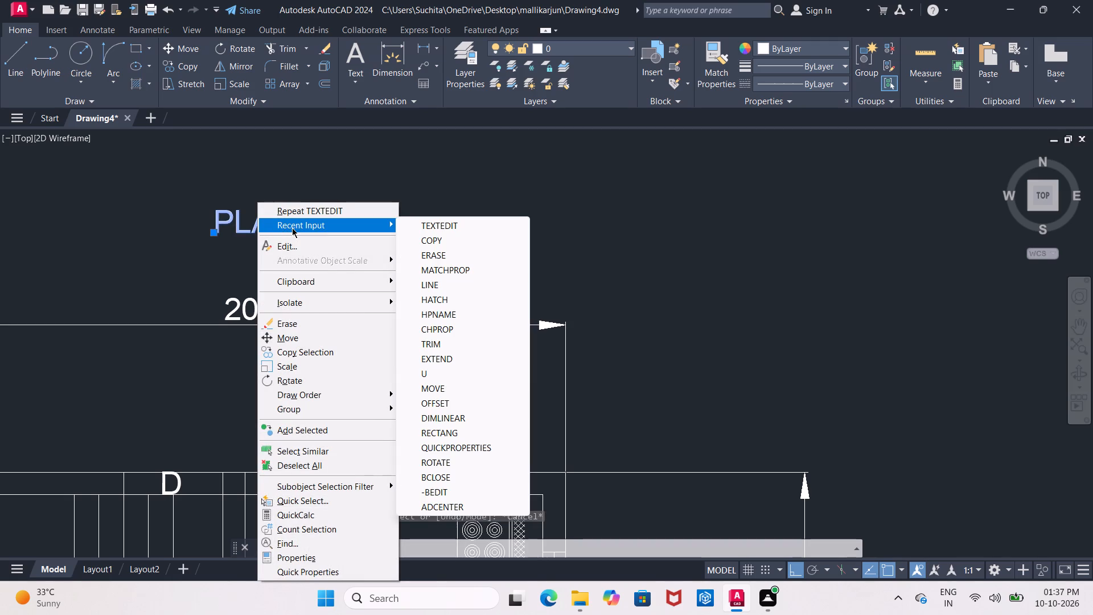
{"action": "left_click", "coordinate": [322, 551]}
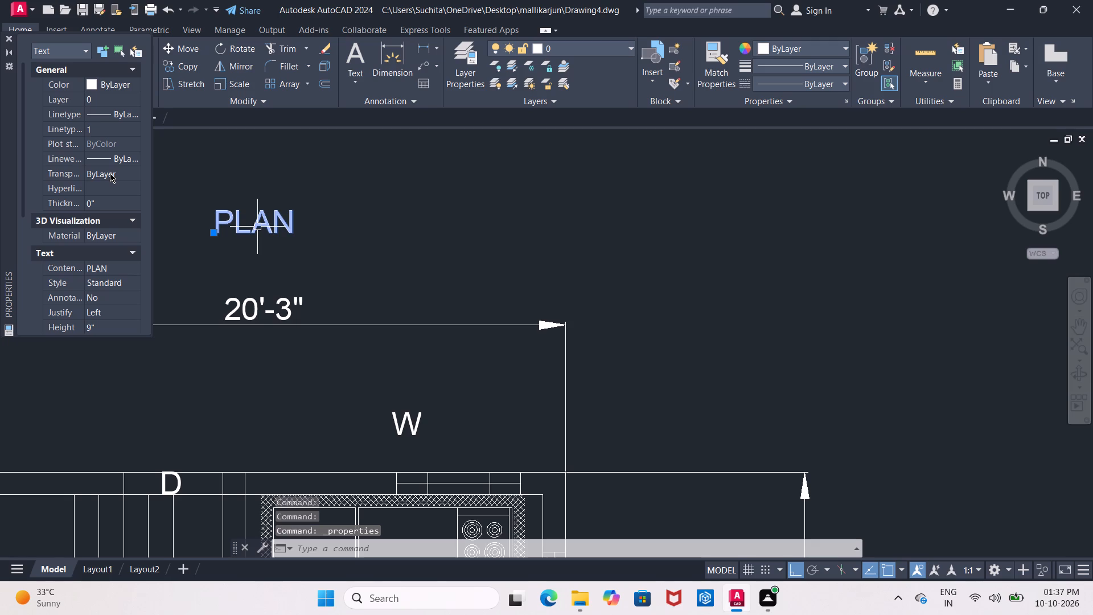
{"action": "scroll", "coordinate": [110, 173], "scroll_direction": "down", "scroll_amount": 1}
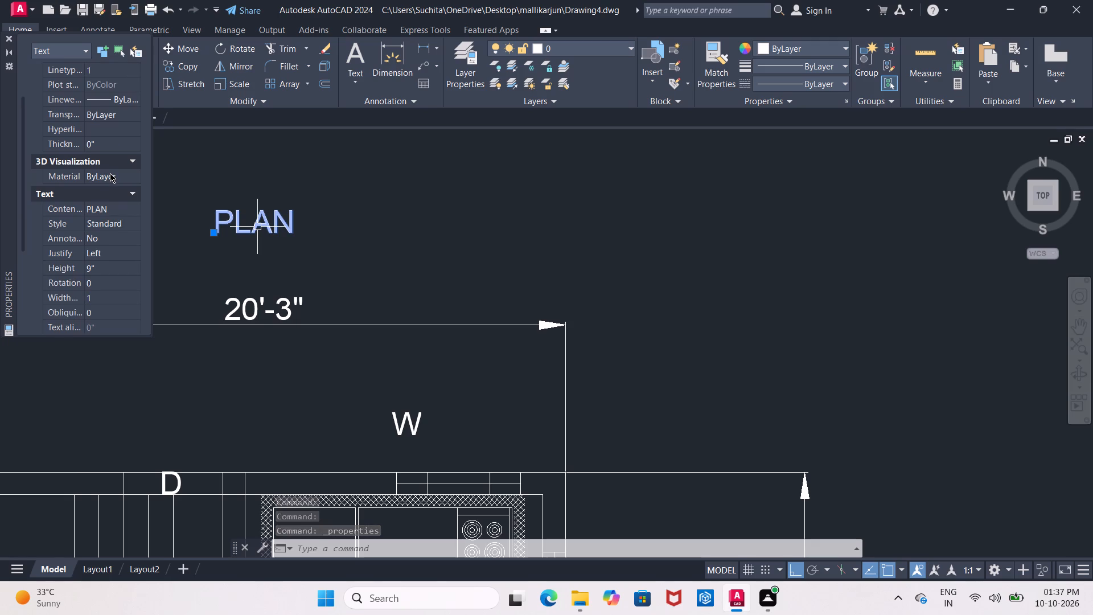
{"action": "left_click", "coordinate": [109, 268]}
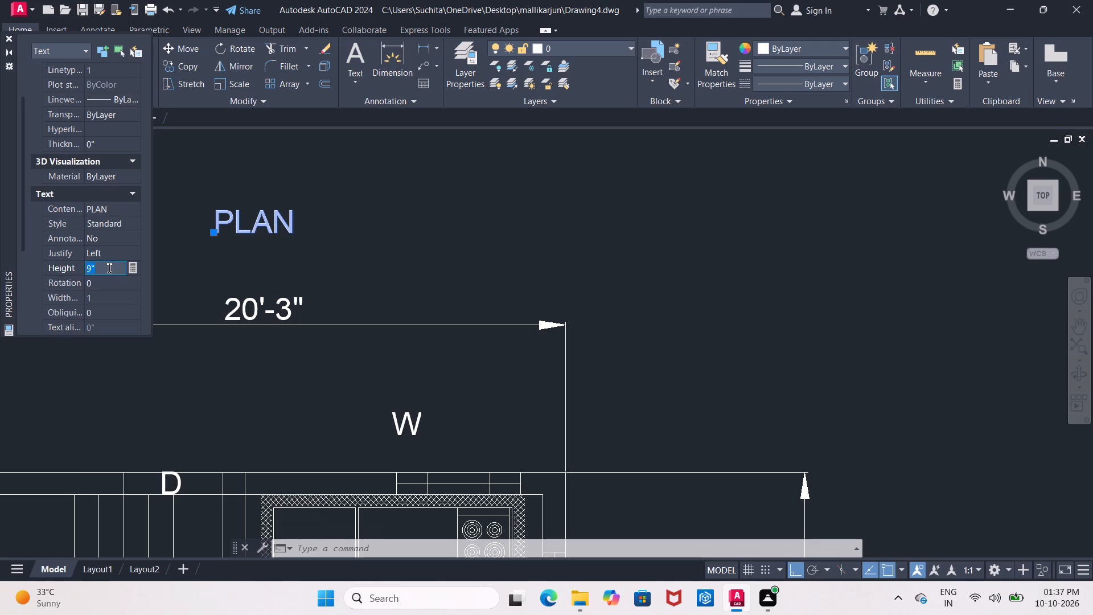
{"action": "key", "text": "BackSpace"}
{"action": "key", "text": "1"}
{"action": "type", "text": "'5\""}
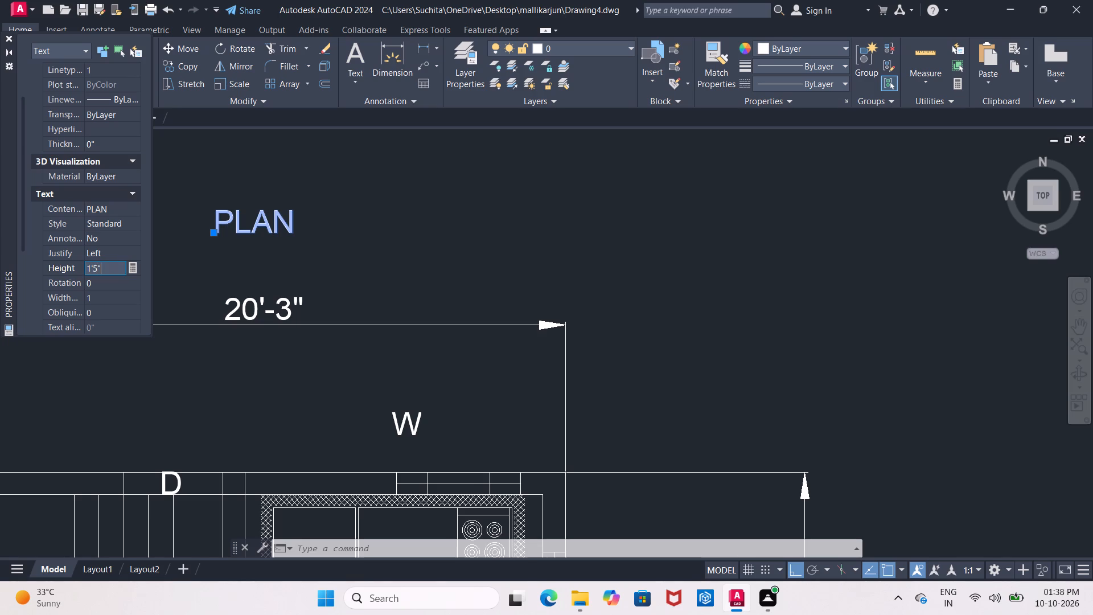
{"action": "key", "text": "Return"}
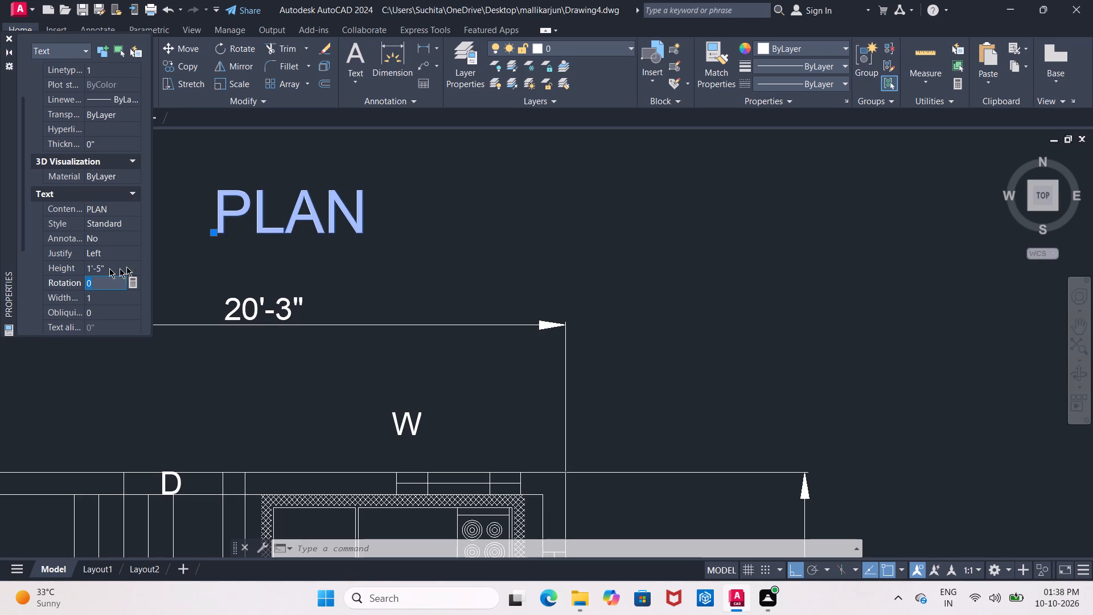
{"action": "left_click", "coordinate": [180, 263]}
{"action": "scroll", "coordinate": [180, 263], "scroll_direction": "down", "scroll_amount": 2}
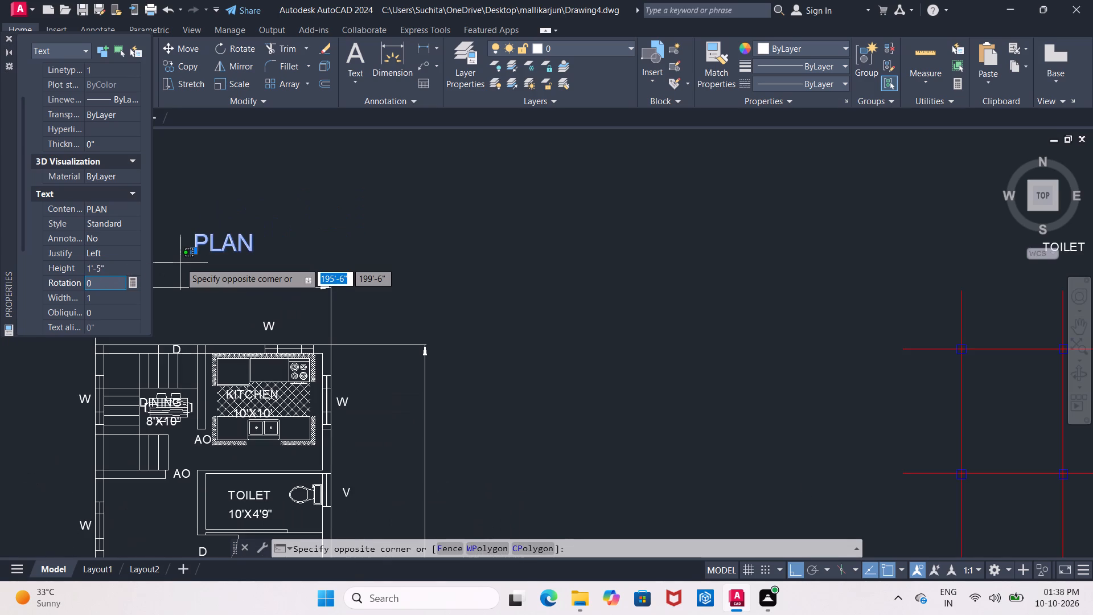
{"action": "key", "text": "Escape"}
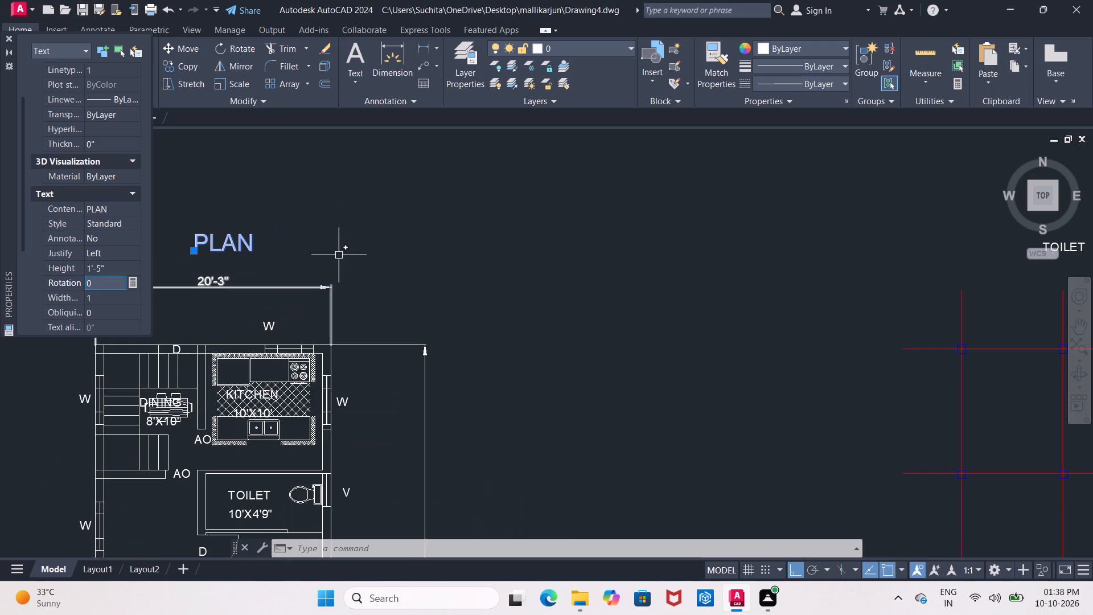
{"action": "left_click", "coordinate": [8, 42]}
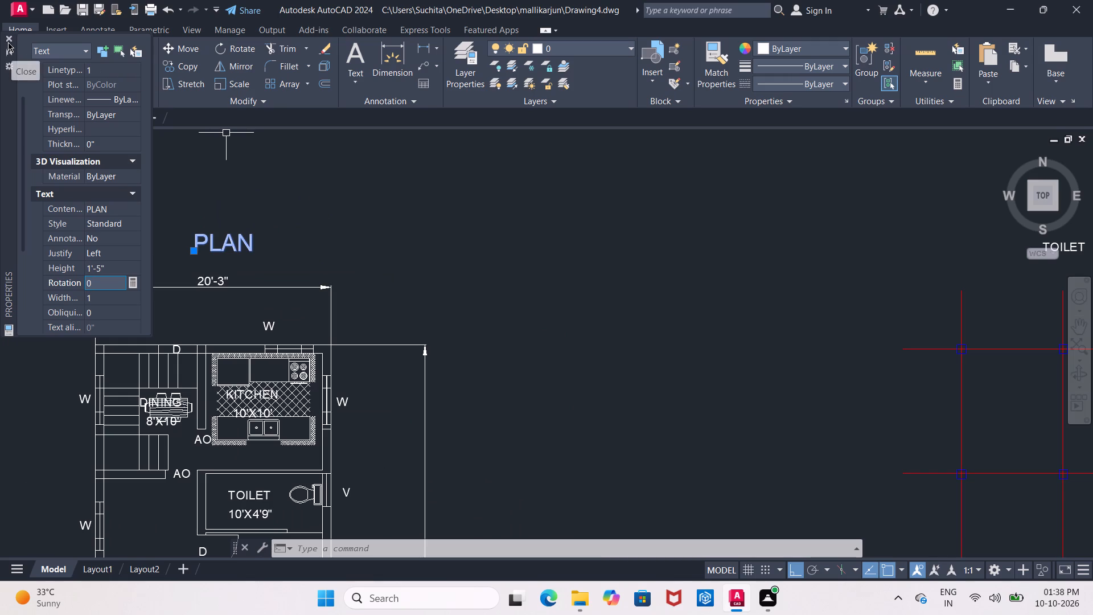
{"action": "left_click", "coordinate": [367, 245]}
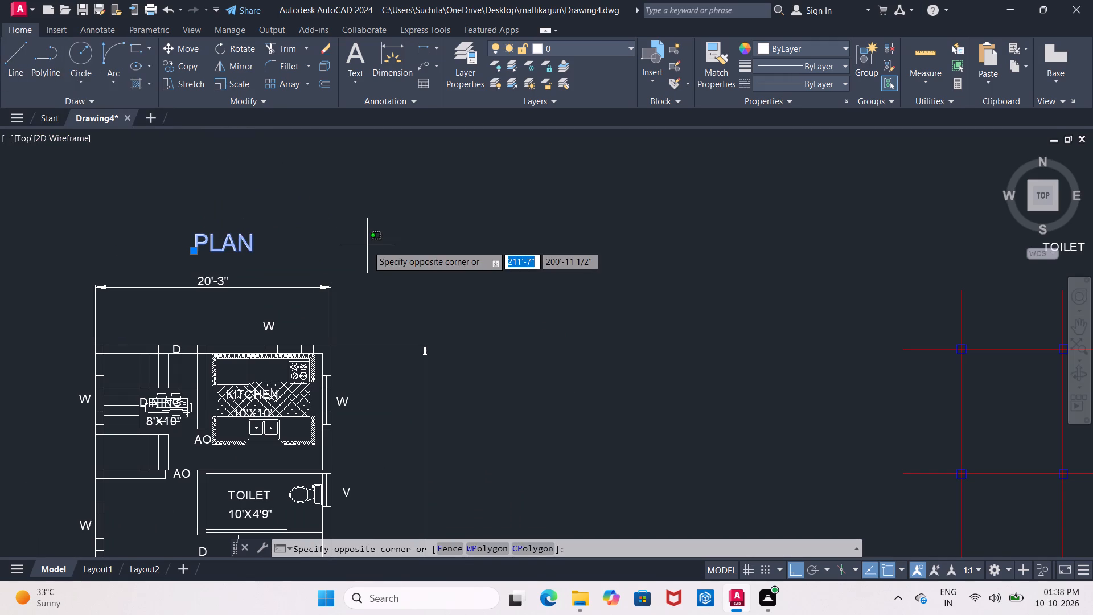
{"action": "middle_click_drag", "start_coordinate": [367, 245], "coordinate": [251, 195]}
{"action": "scroll", "coordinate": [251, 195], "scroll_direction": "down", "scroll_amount": 1}
{"action": "key", "text": "Escape"}
{"action": "key", "text": "Escape"}
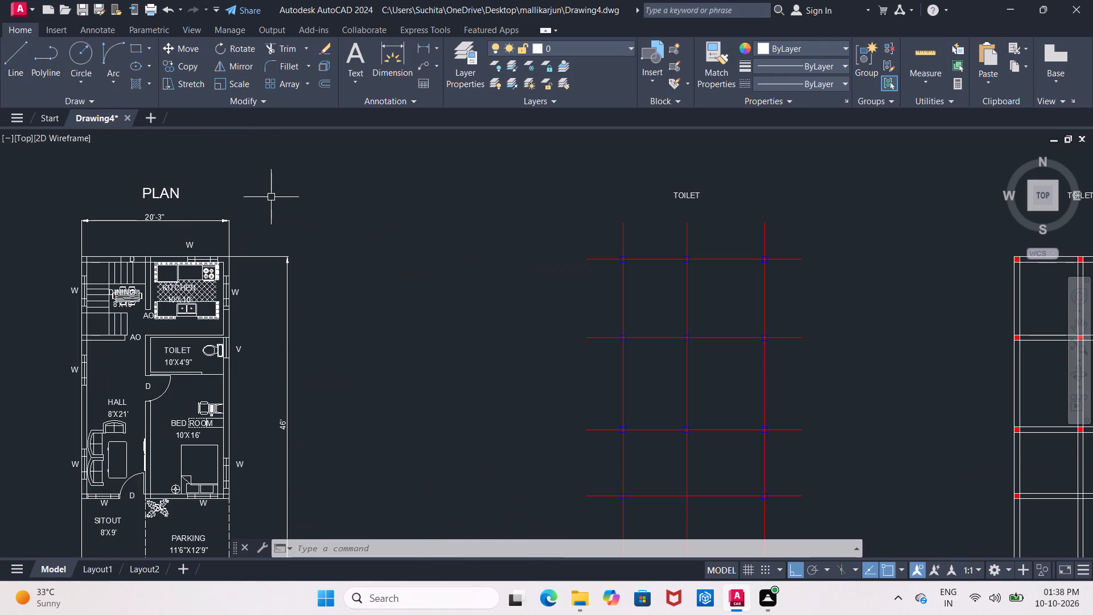
Set the text height of both TOILET labels above the centre-line and beam layouts to 1'5".
{"action": "scroll", "coordinate": [291, 210], "scroll_direction": "down", "scroll_amount": 1}
{"action": "middle_click_drag", "start_coordinate": [291, 210], "coordinate": [242, 186]}
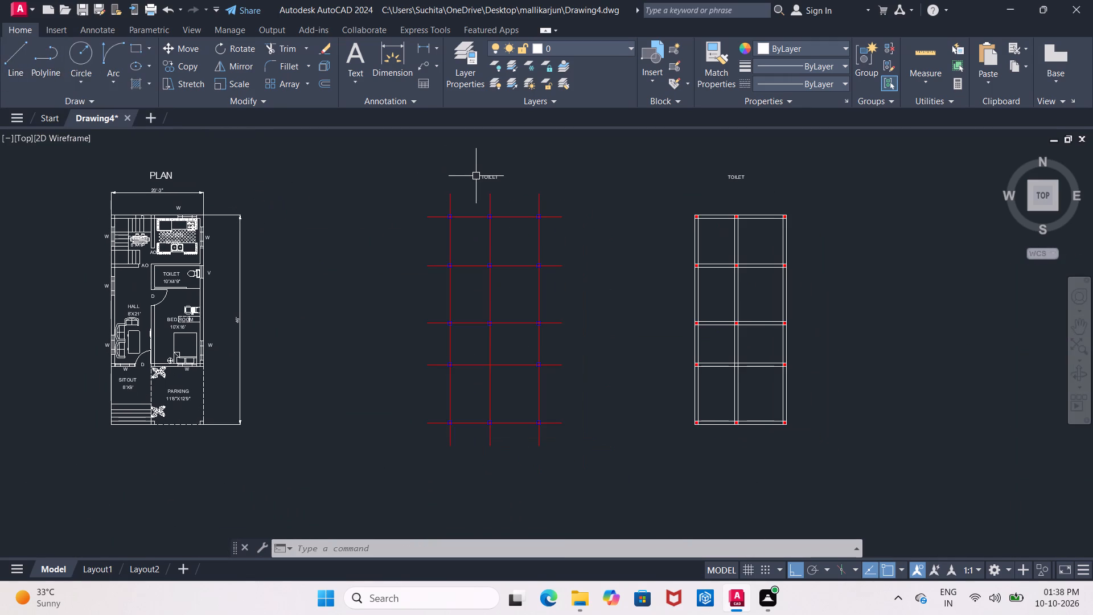
{"action": "left_click", "coordinate": [488, 177]}
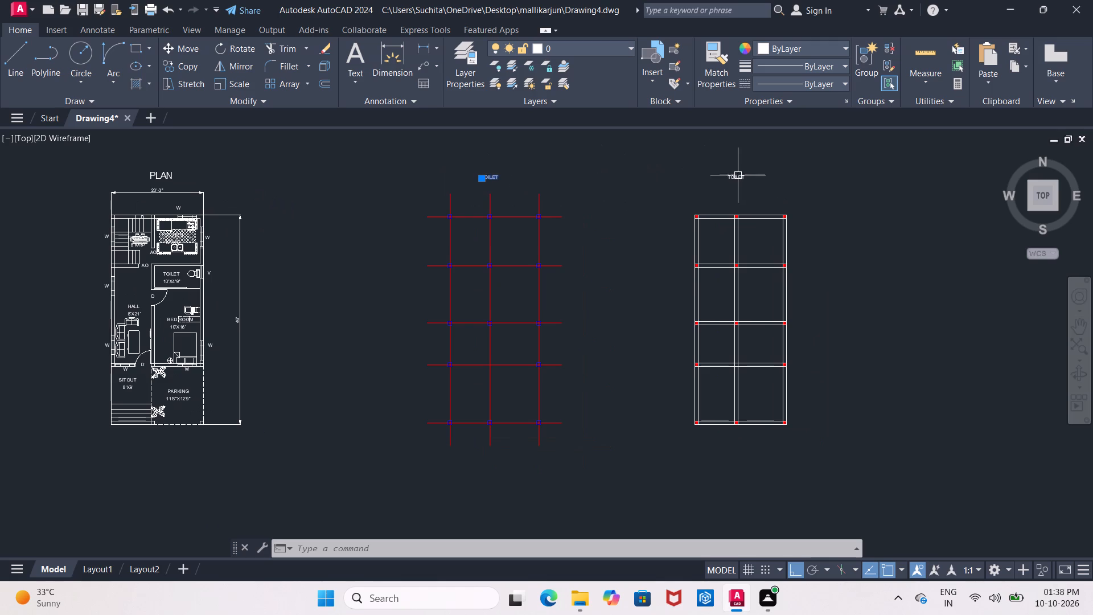
{"action": "left_click", "coordinate": [738, 176]}
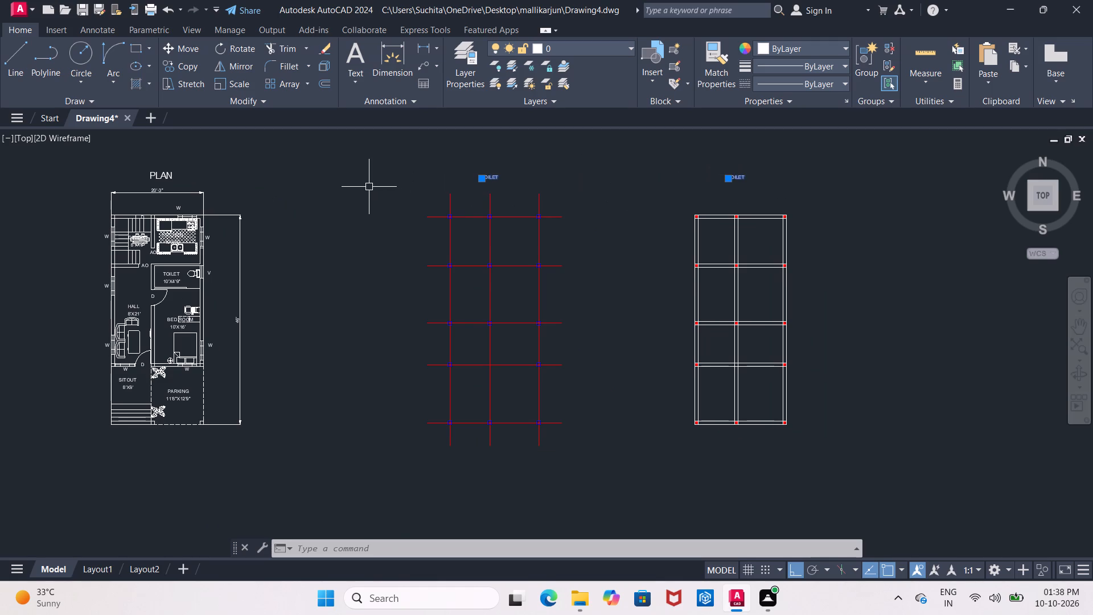
{"action": "right_click", "coordinate": [369, 187]}
{"action": "left_click", "coordinate": [412, 481]}
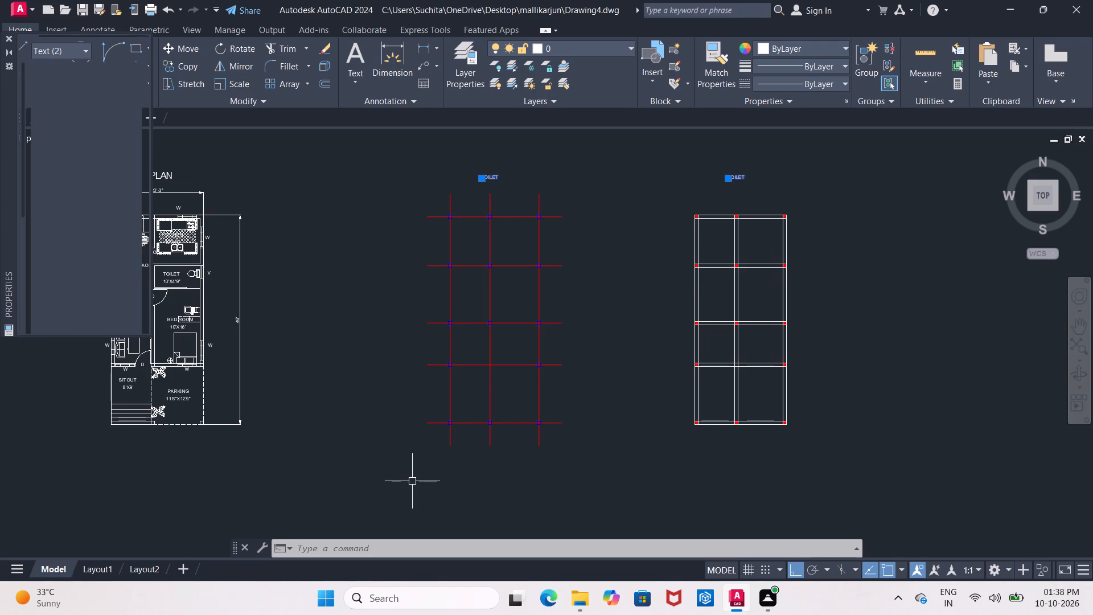
{"action": "scroll", "coordinate": [95, 221], "scroll_direction": "down", "scroll_amount": 1}
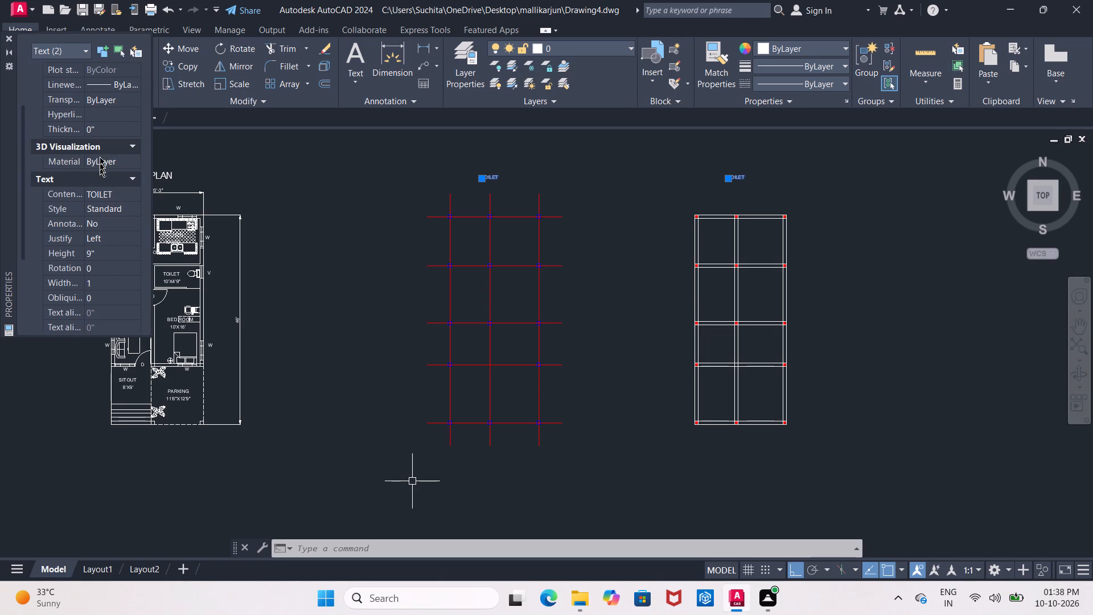
{"action": "left_click", "coordinate": [99, 251]}
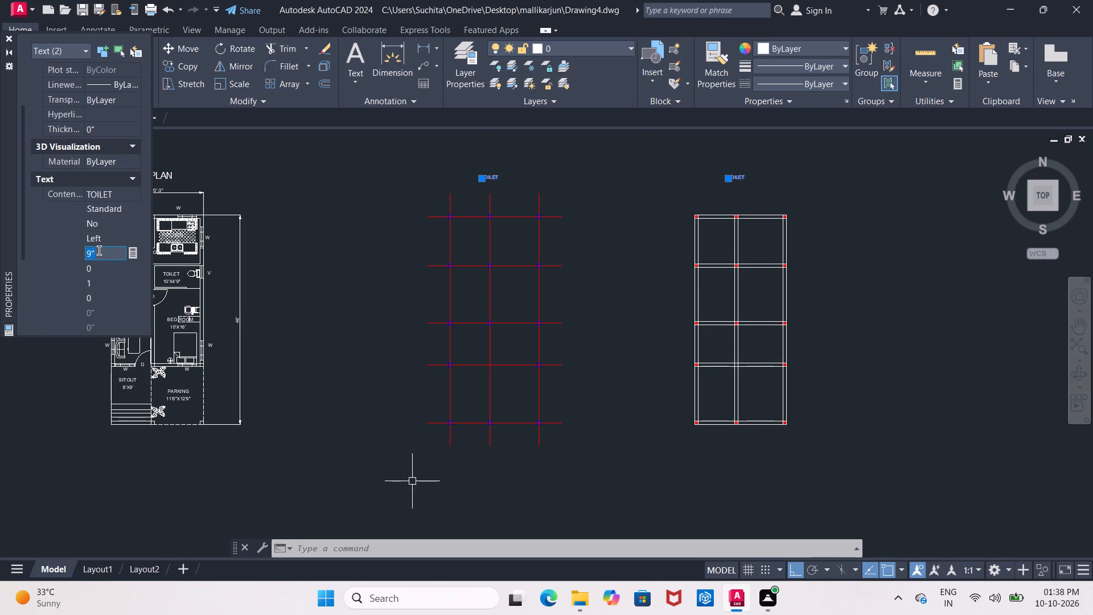
{"action": "key", "text": "BackSpace"}
{"action": "type", "text": "1'5\""}
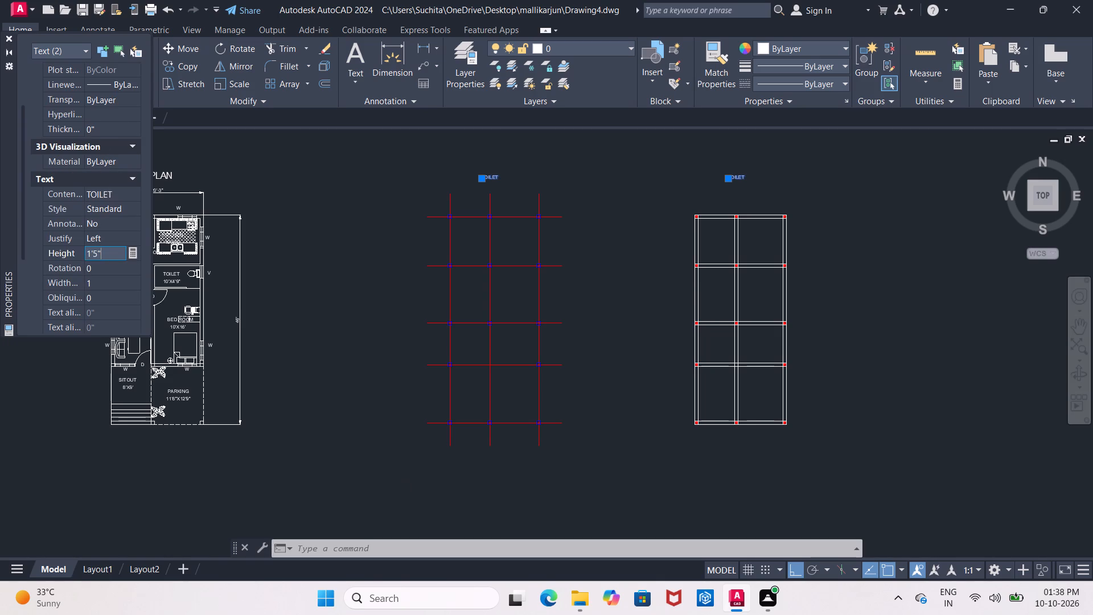
{"action": "left_click", "coordinate": [299, 280]}
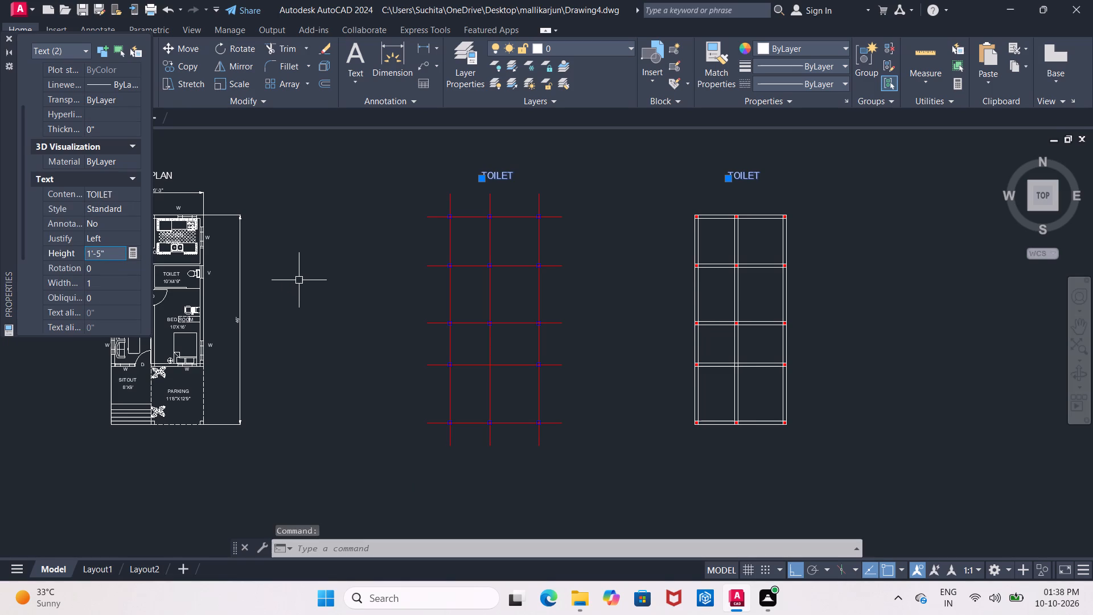
{"action": "key", "text": "Escape"}
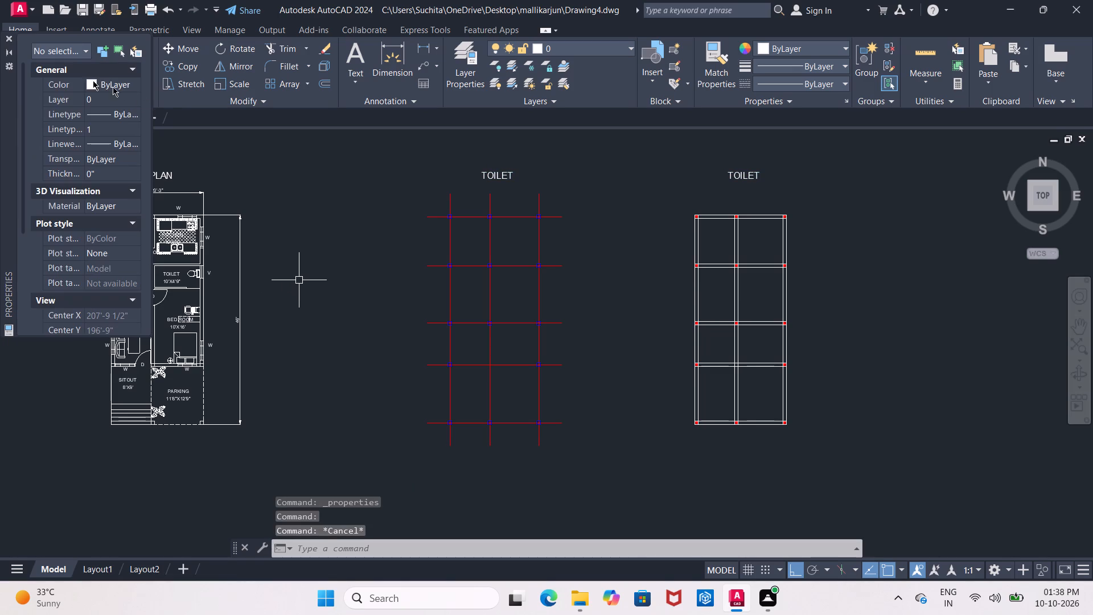
{"action": "left_click", "coordinate": [7, 36]}
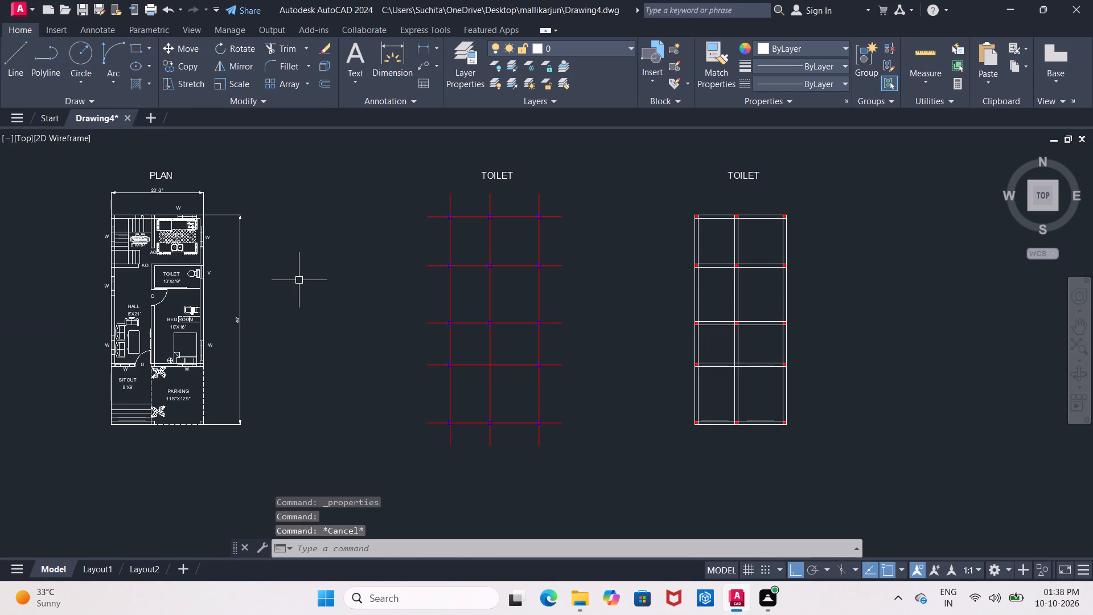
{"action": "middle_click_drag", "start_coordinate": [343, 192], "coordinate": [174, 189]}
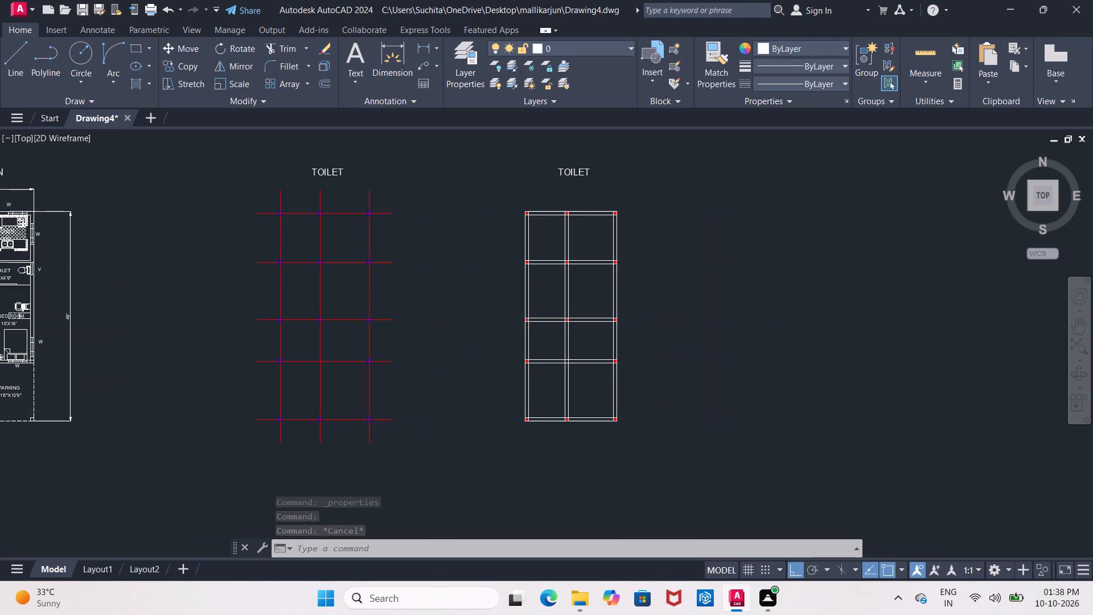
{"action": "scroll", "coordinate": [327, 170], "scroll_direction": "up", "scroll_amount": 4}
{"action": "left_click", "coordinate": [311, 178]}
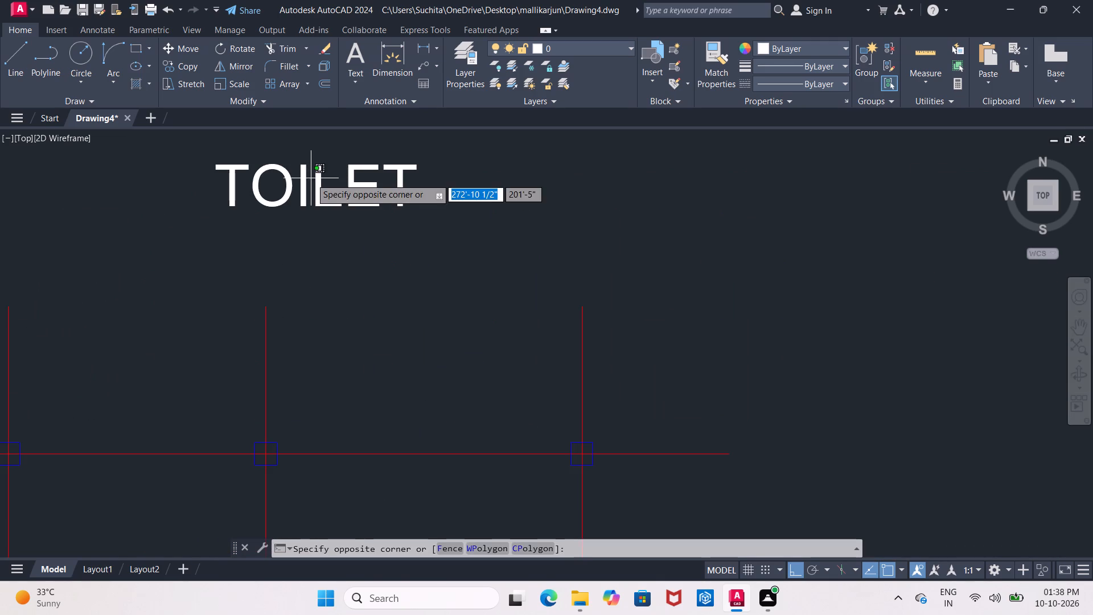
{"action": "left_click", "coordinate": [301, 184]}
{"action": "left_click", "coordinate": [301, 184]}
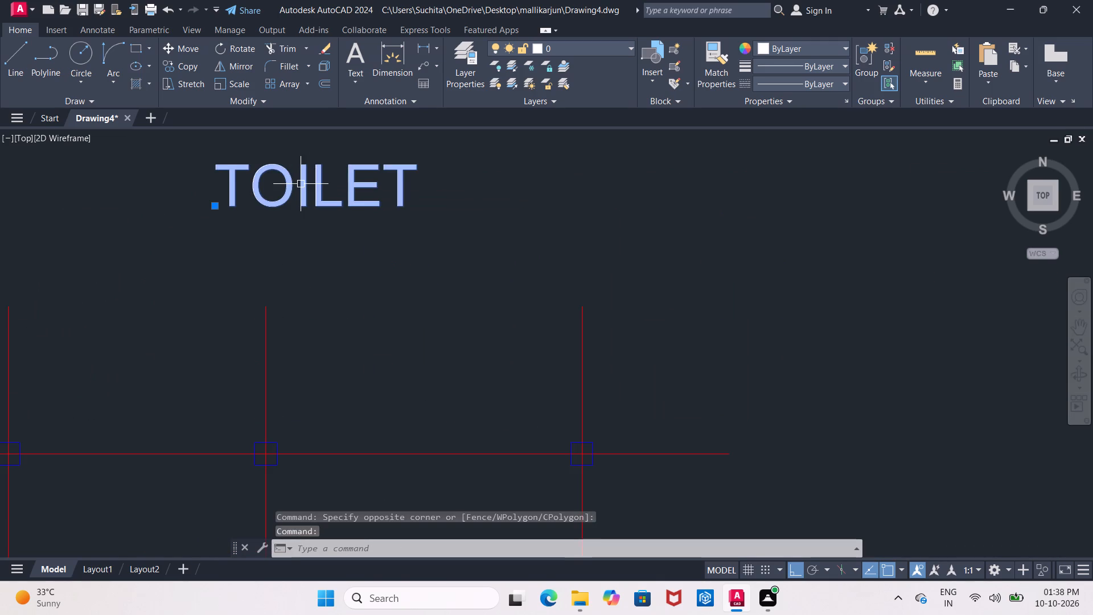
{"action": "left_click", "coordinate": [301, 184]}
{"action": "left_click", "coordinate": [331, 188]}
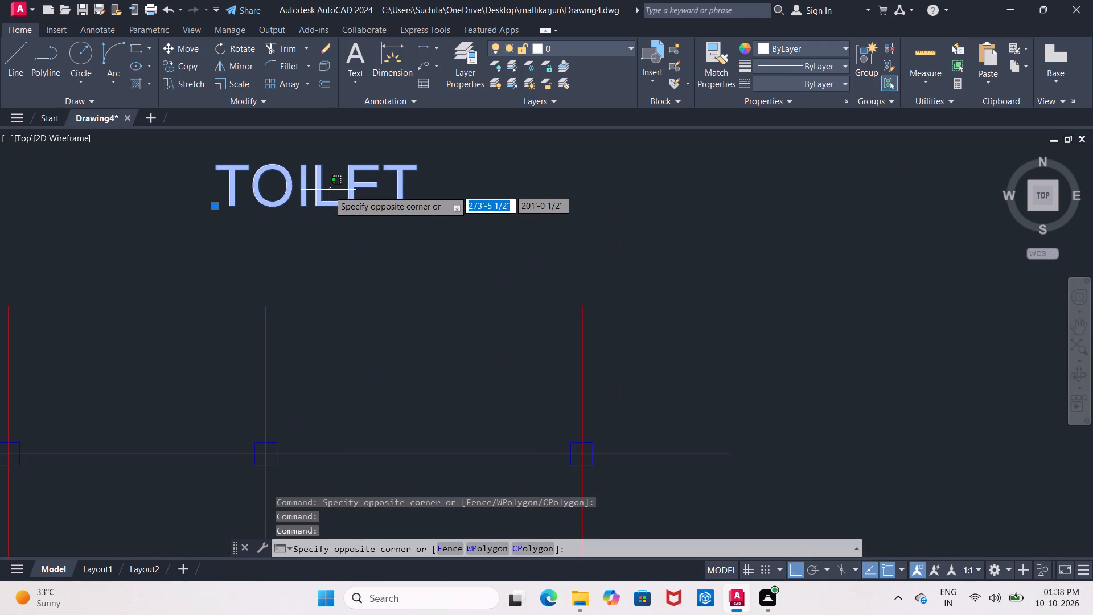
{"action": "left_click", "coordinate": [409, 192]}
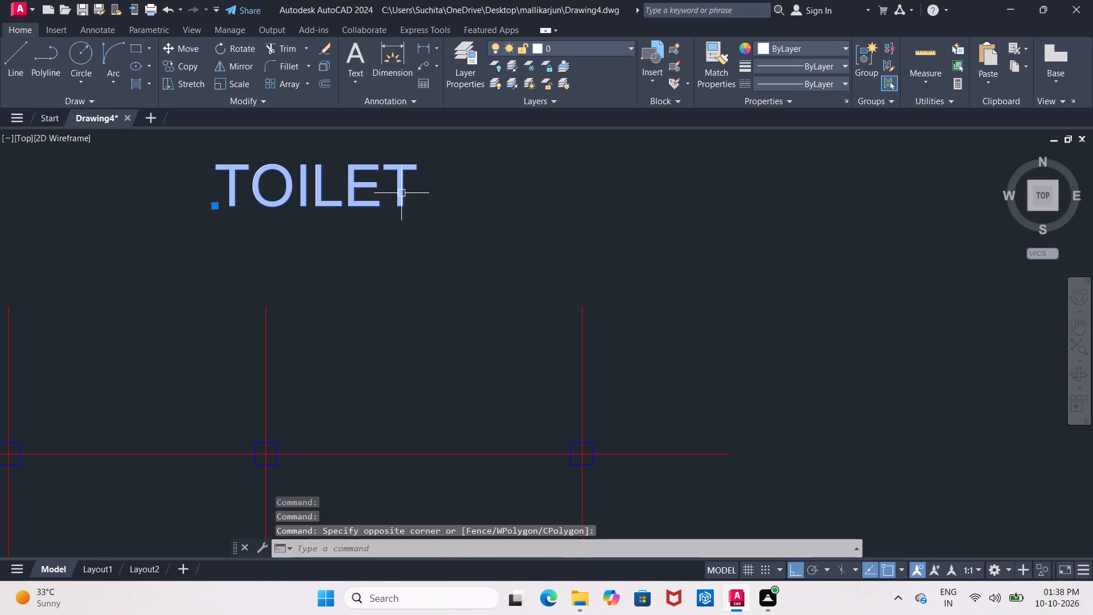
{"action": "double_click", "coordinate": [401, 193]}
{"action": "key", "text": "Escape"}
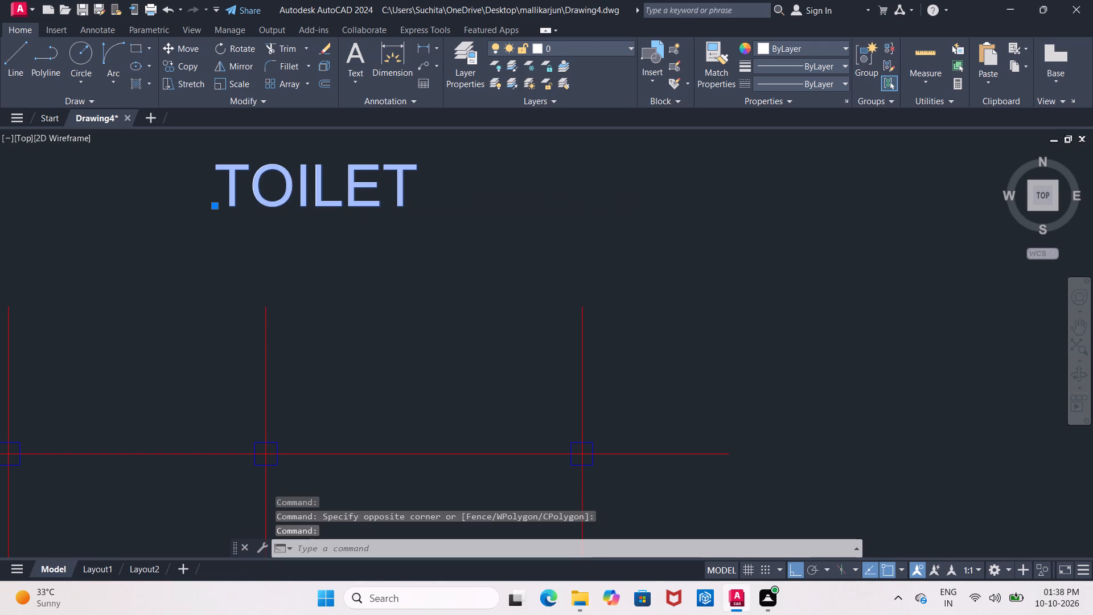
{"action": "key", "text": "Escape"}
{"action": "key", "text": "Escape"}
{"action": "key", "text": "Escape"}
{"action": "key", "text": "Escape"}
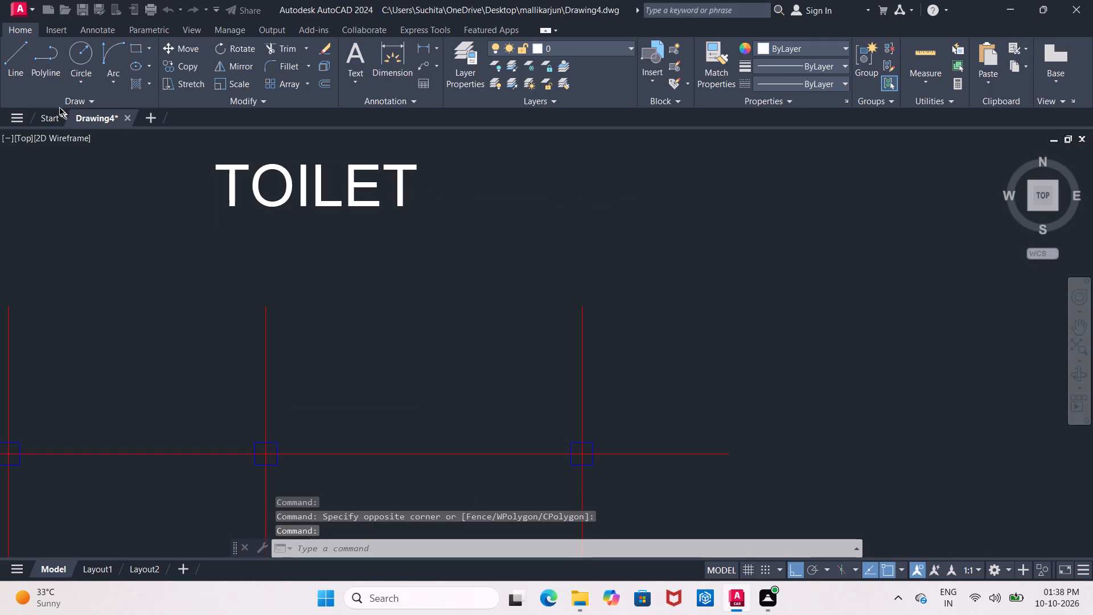
Change the TOILET label above the red centre-line column layout to read COLUMN CENTER LINE LAYOUT.
{"action": "left_click", "coordinate": [318, 183]}
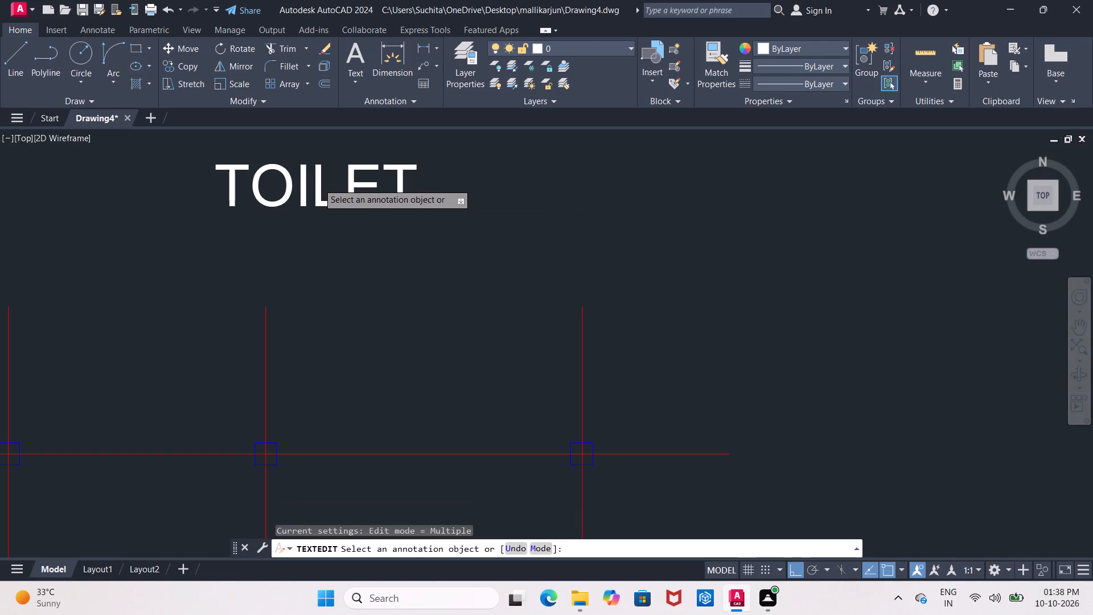
{"action": "left_click", "coordinate": [318, 183]}
{"action": "left_click", "coordinate": [318, 183]}
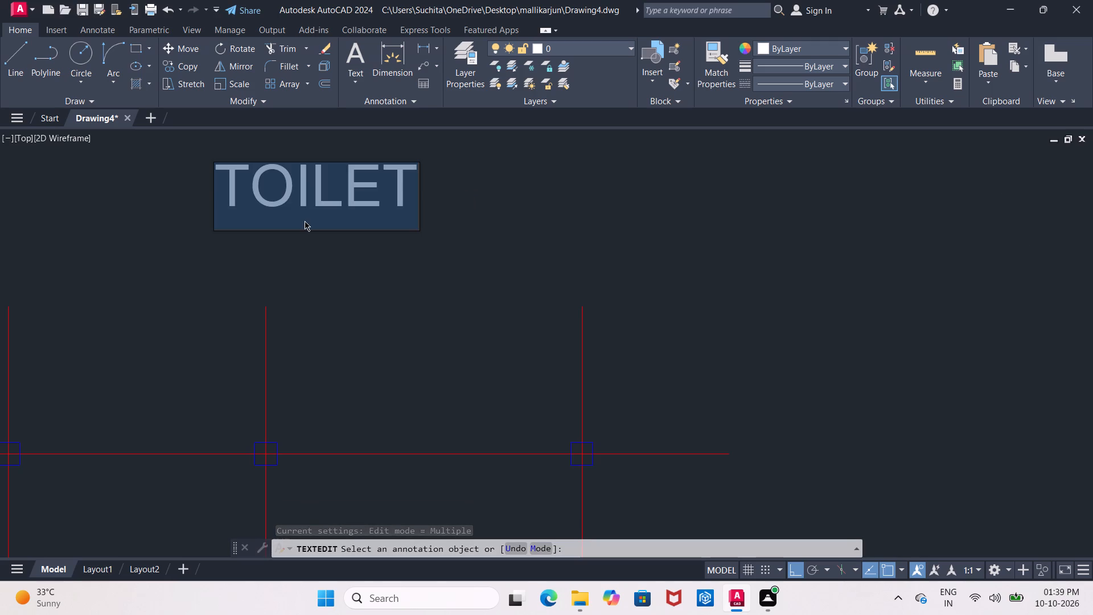
{"action": "left_click", "coordinate": [309, 194]}
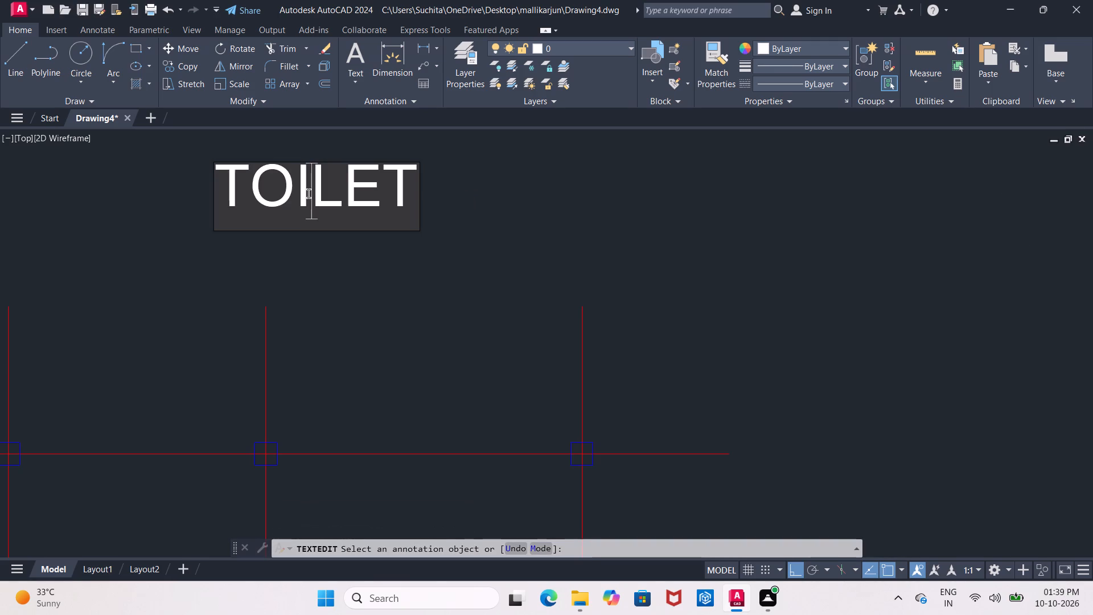
{"action": "key", "text": "Right"}
{"action": "key", "text": "Right"}
{"action": "key", "text": "Right"}
{"action": "key", "text": "BackSpace"}
{"action": "key", "text": "BackSpace"}
{"action": "key", "text": "BackSpace"}
{"action": "key", "text": "BackSpace"}
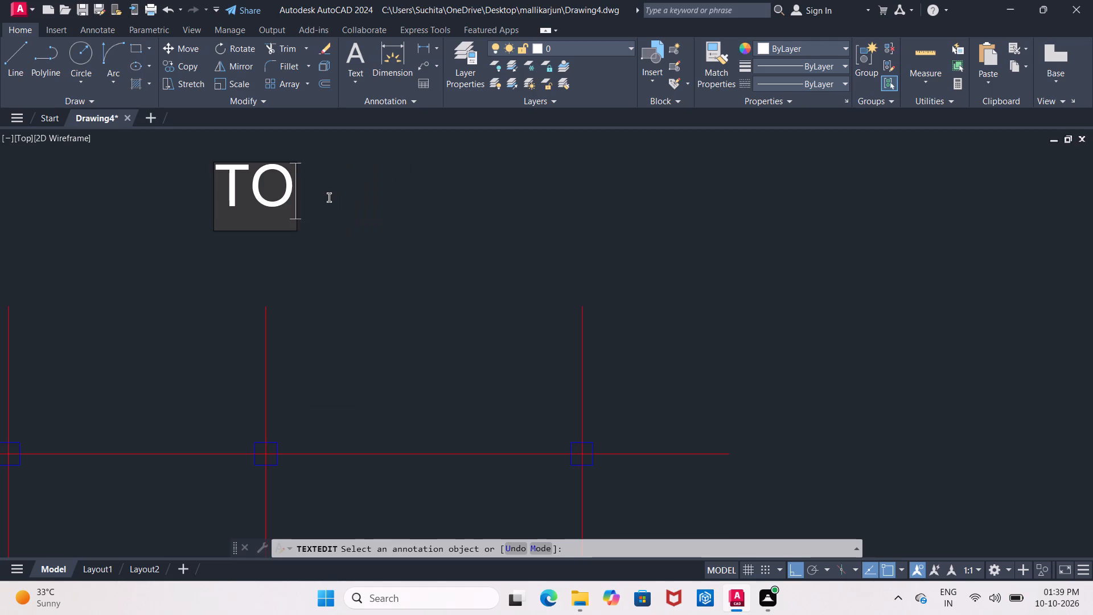
{"action": "key", "text": "BackSpace"}
{"action": "key", "text": "BackSpace"}
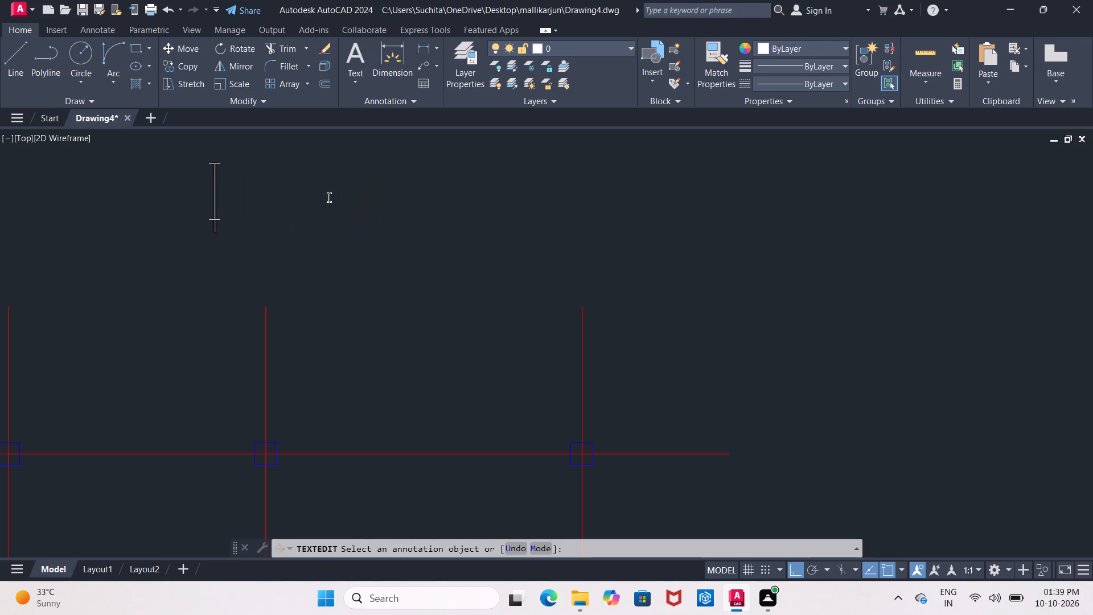
{"action": "key", "text": "c"}
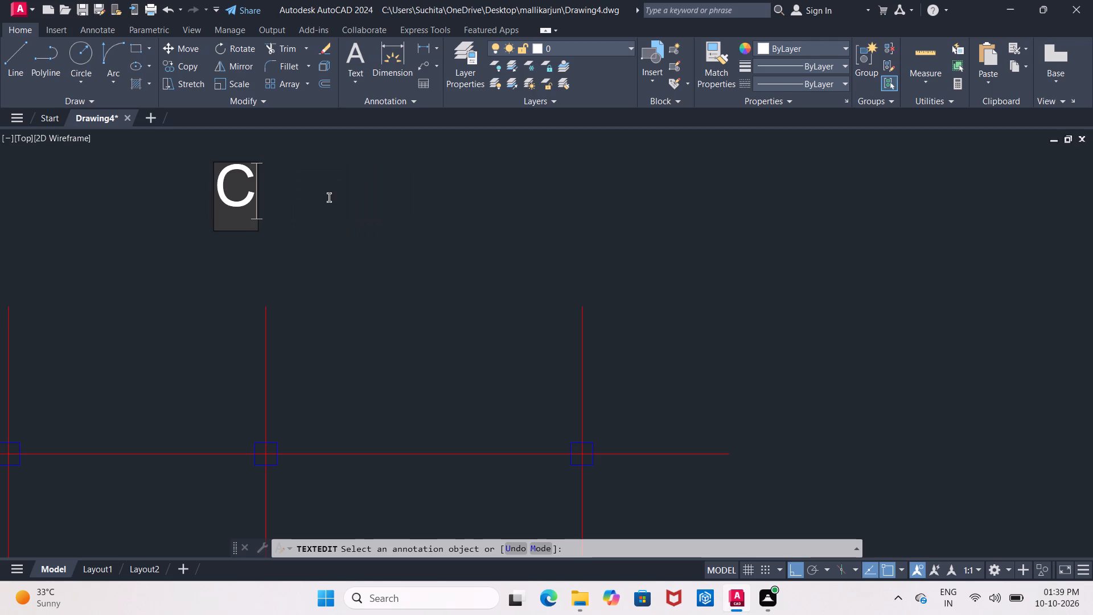
{"action": "type", "text": "OLUMN"}
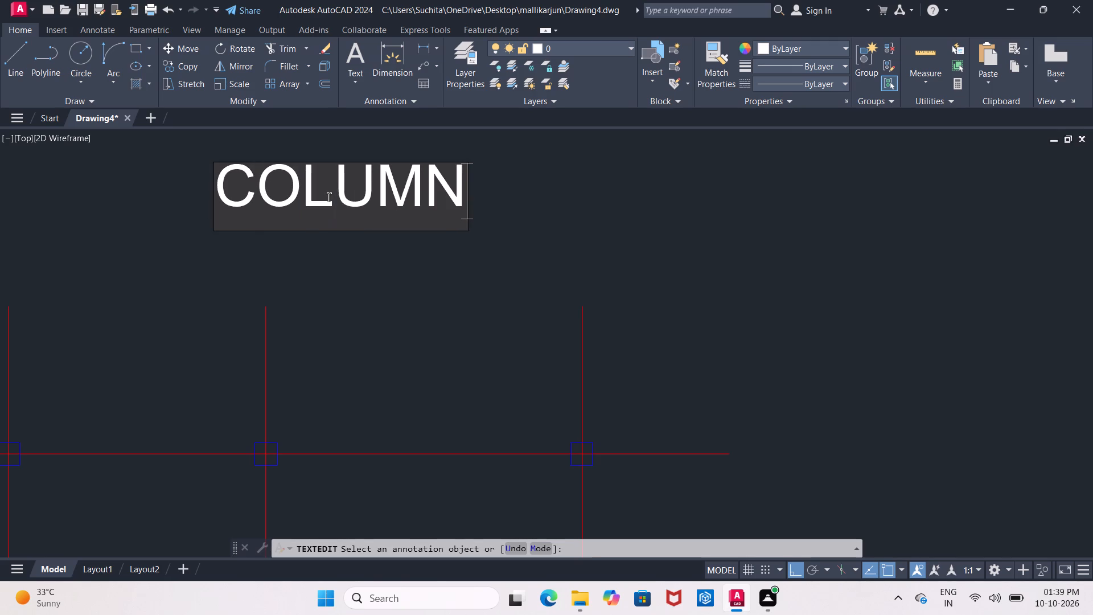
{"action": "key", "text": "space"}
{"action": "type", "text": "CENTER LINE"}
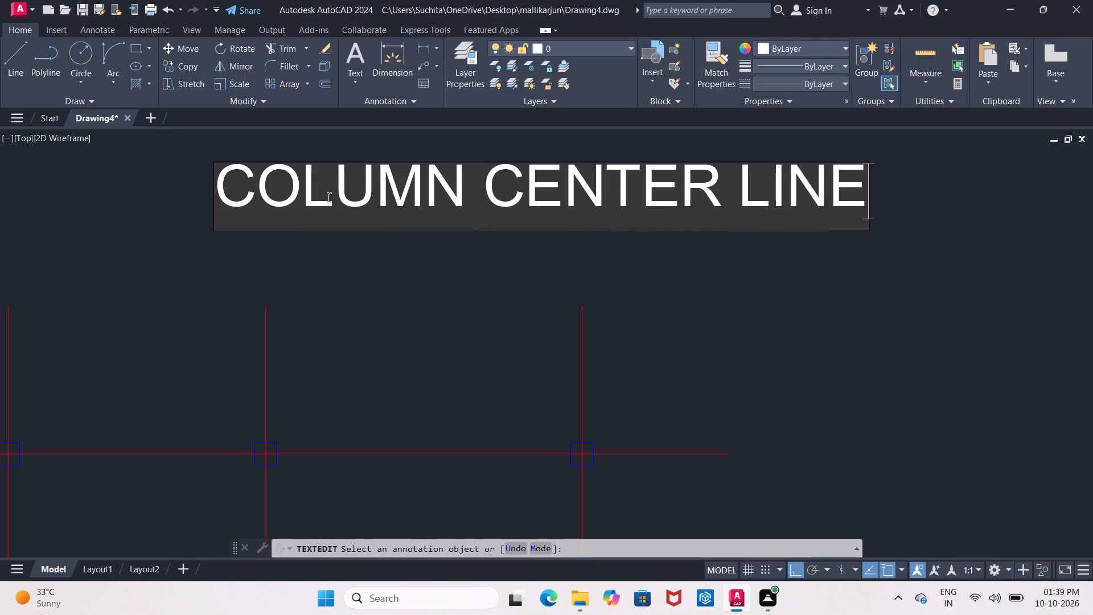
{"action": "key", "text": "space"}
{"action": "type", "text": "LAYOUT"}
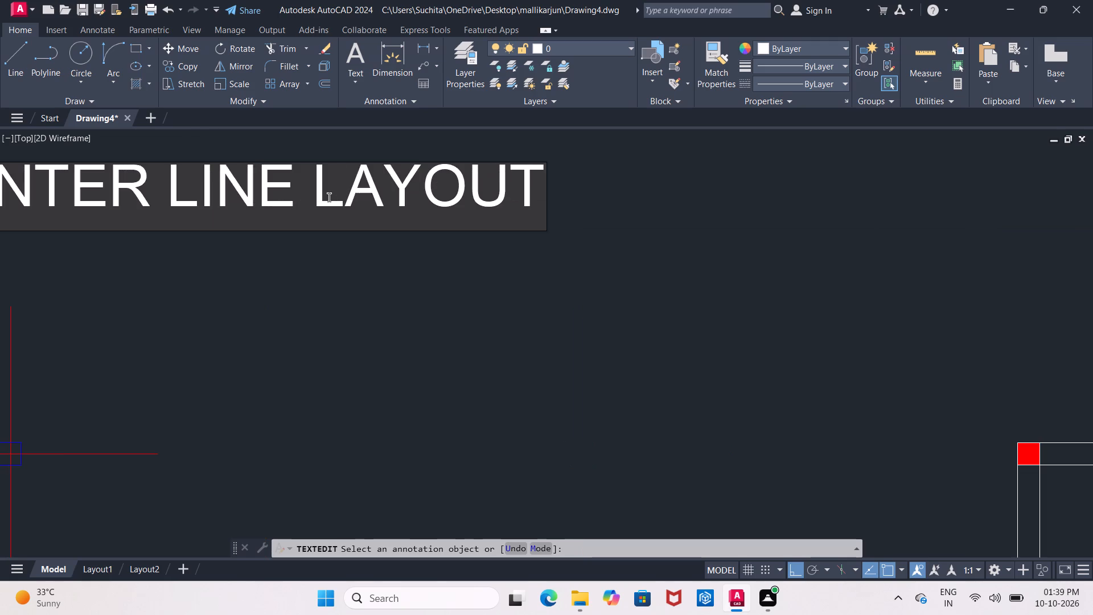
{"action": "scroll", "coordinate": [342, 266], "scroll_direction": "down", "scroll_amount": 4}
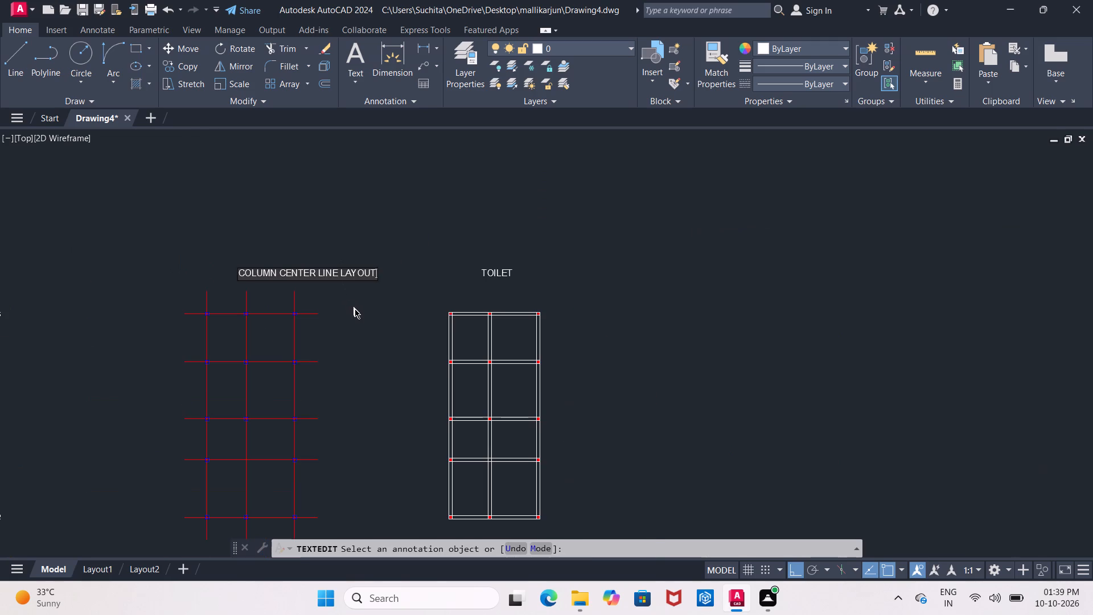
{"action": "left_click", "coordinate": [355, 309]}
{"action": "key", "text": "Escape"}
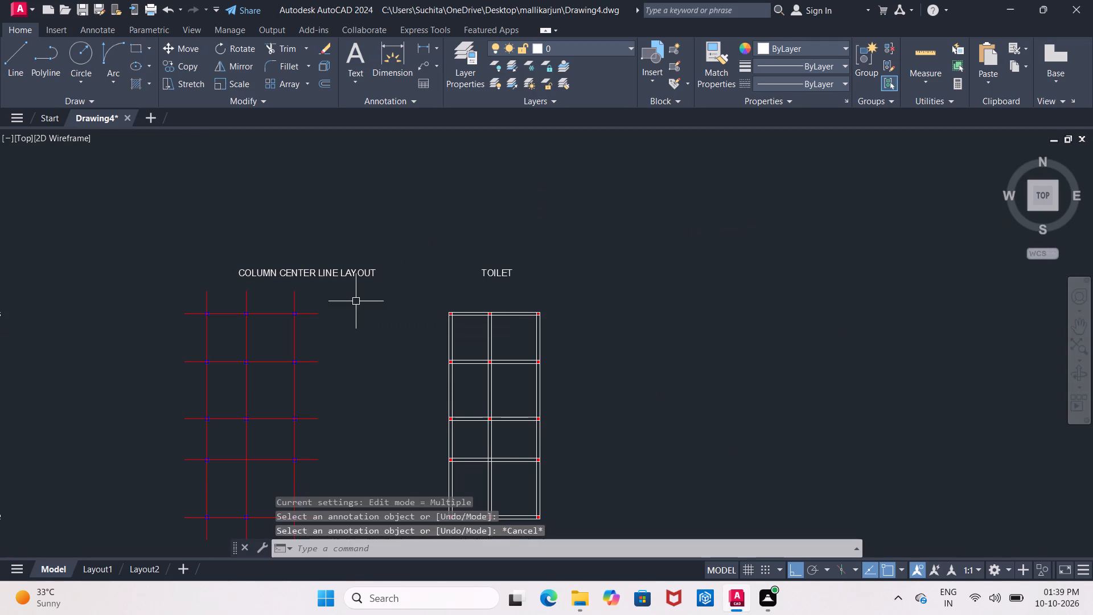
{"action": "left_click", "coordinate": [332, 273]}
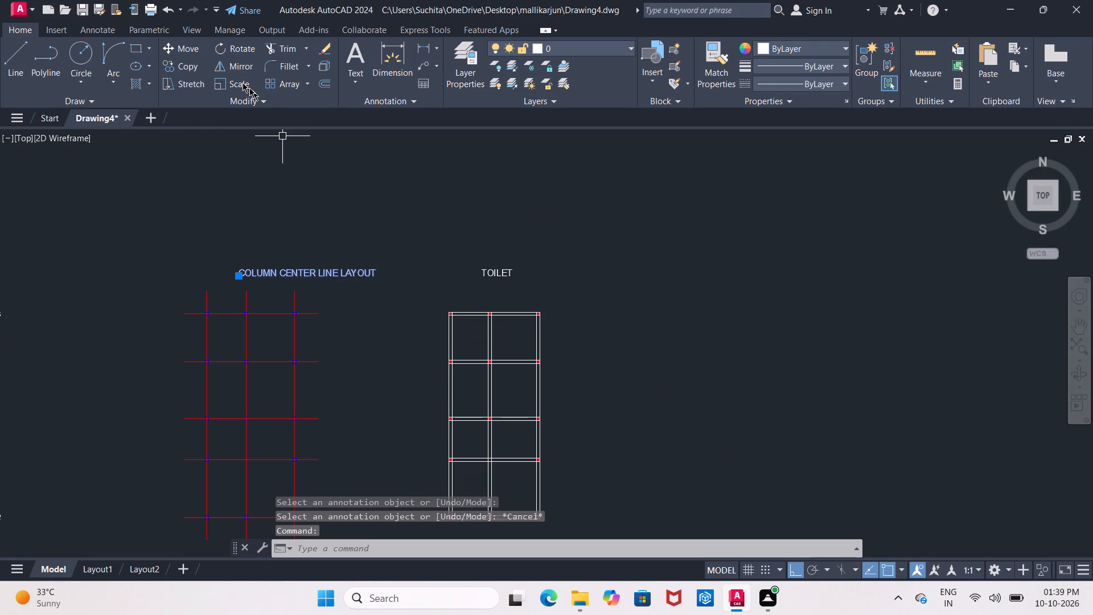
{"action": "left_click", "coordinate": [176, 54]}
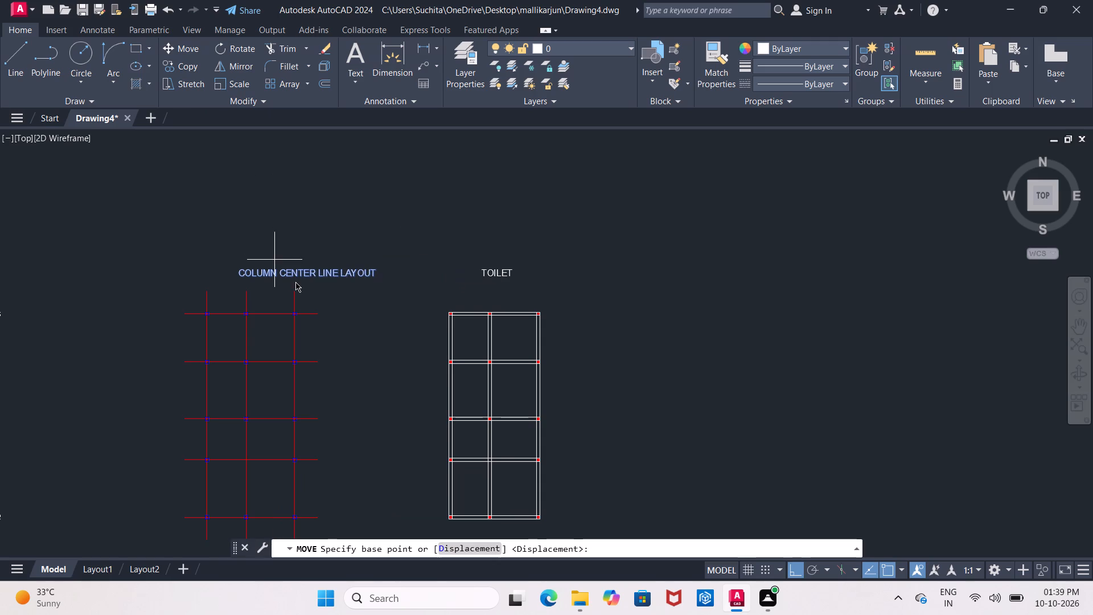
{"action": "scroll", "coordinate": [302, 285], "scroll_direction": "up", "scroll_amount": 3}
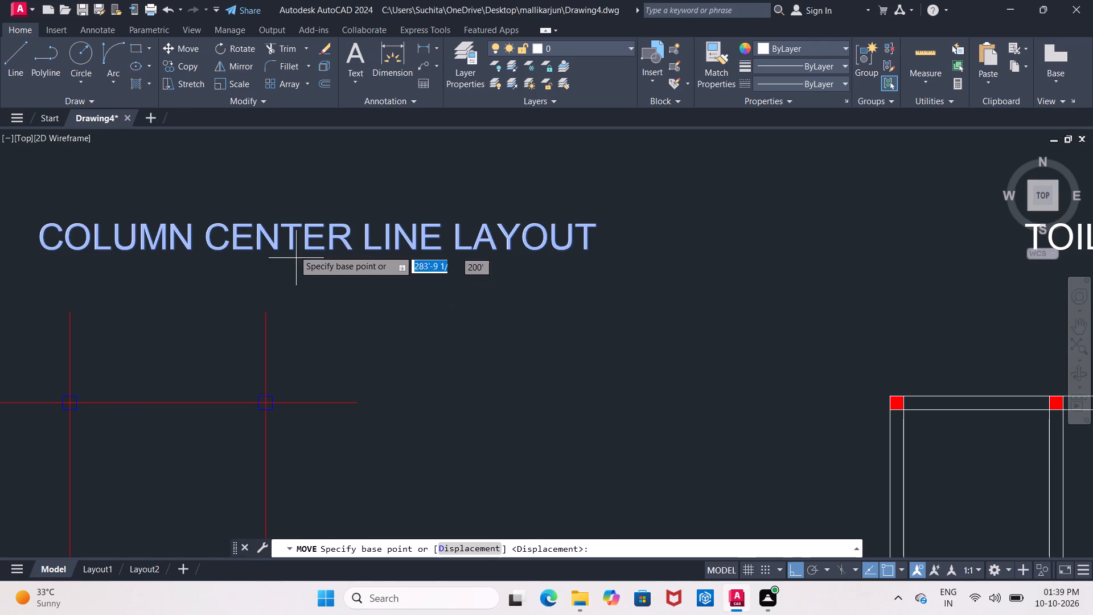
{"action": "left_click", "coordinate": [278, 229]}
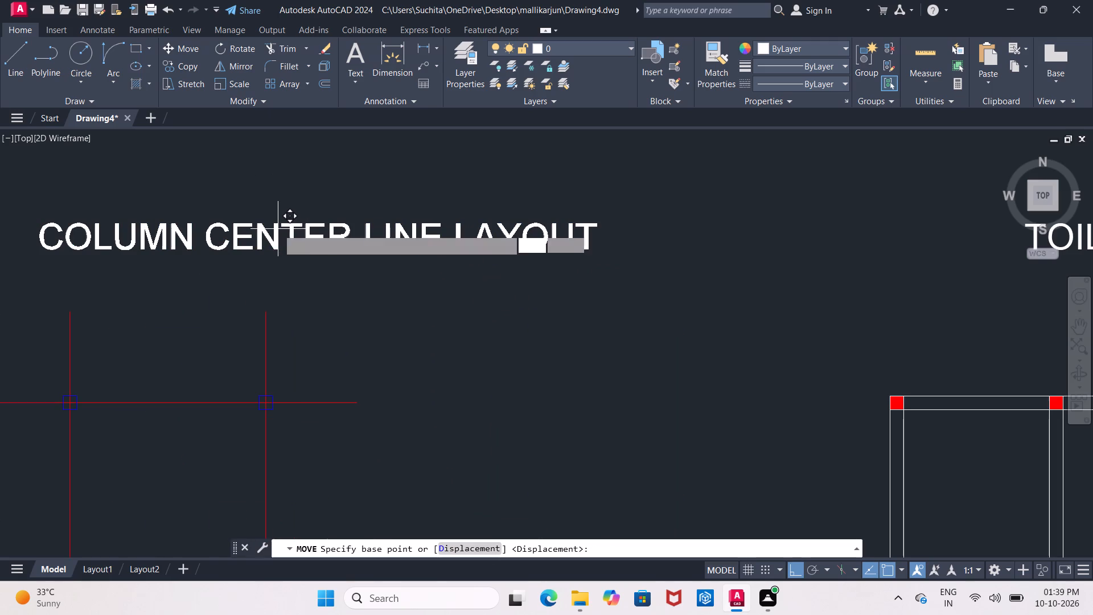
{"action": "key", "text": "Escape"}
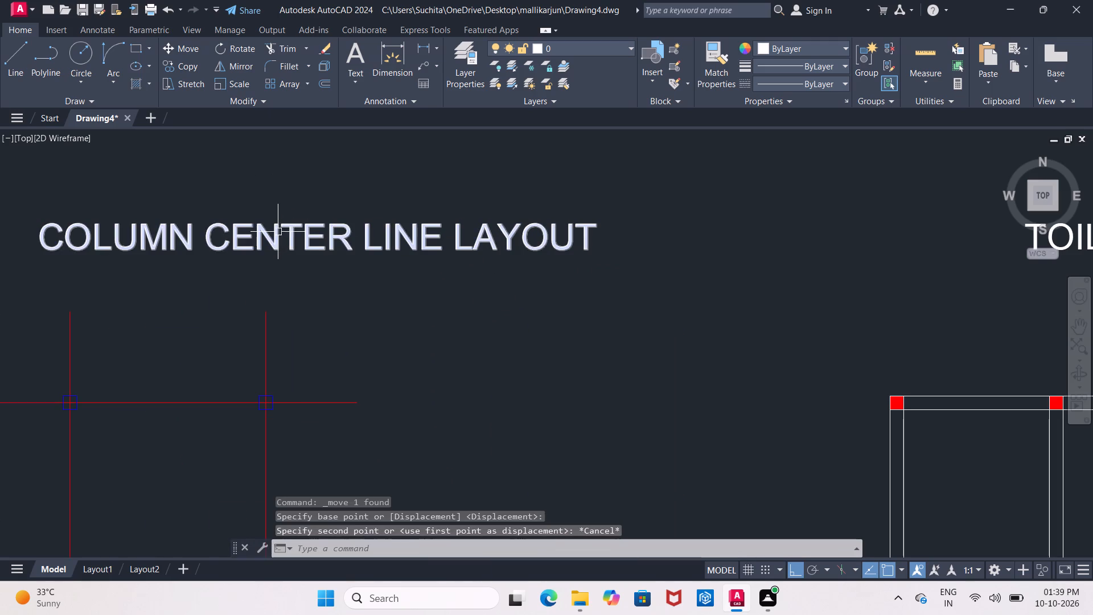
Move the COLUMN CENTER LINE LAYOUT title horizontally so that it sits centred above the red centre-line grid.
{"action": "left_click", "coordinate": [277, 234]}
{"action": "left_click", "coordinate": [193, 51]}
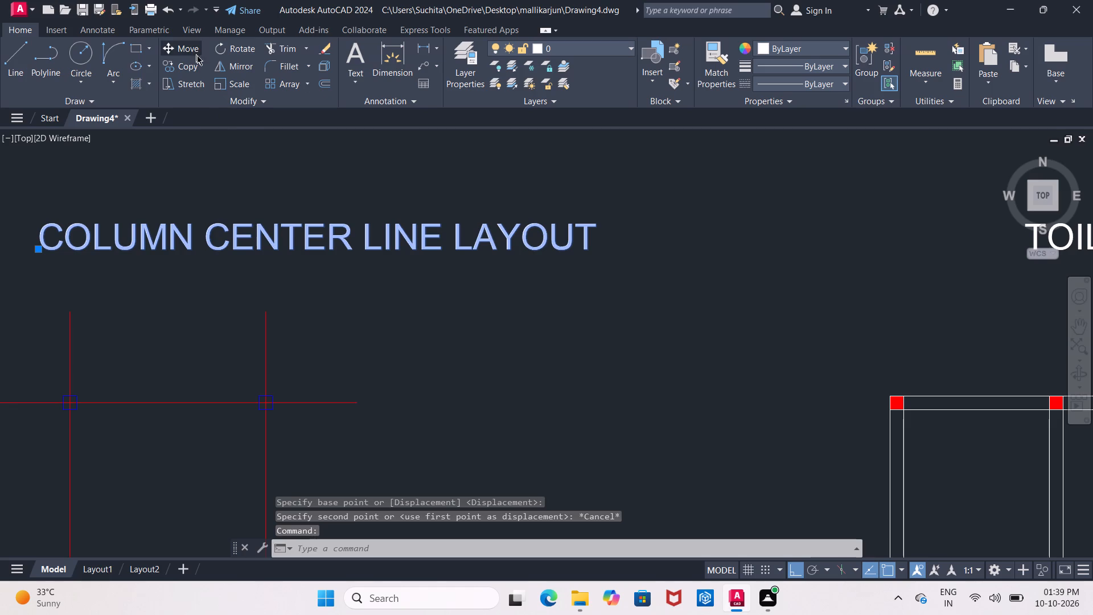
{"action": "scroll", "coordinate": [243, 151], "scroll_direction": "down", "scroll_amount": 3}
{"action": "scroll", "coordinate": [268, 204], "scroll_direction": "down", "scroll_amount": 2}
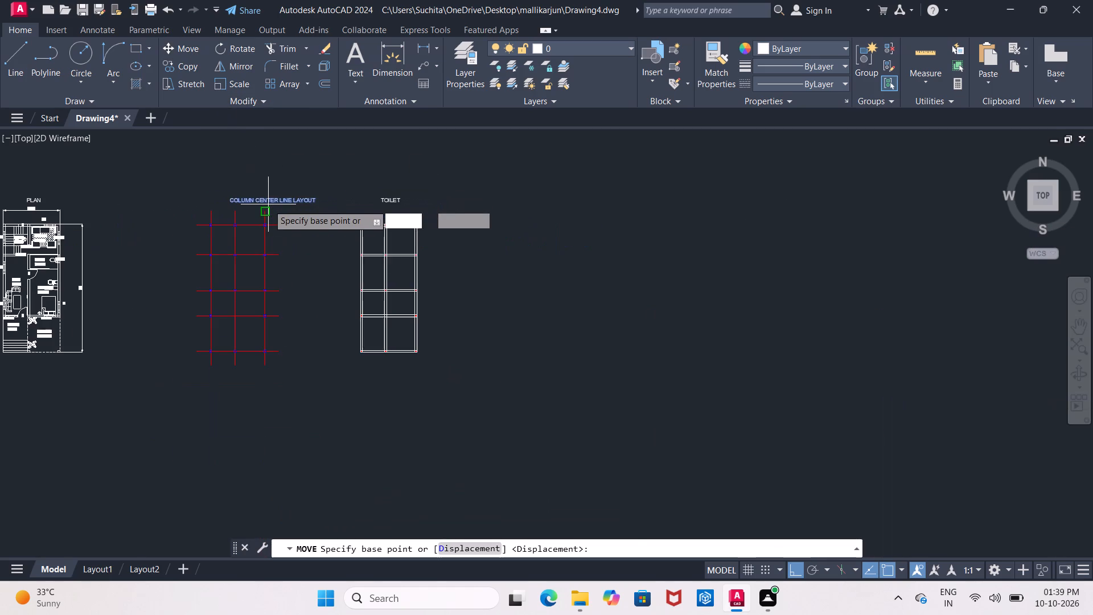
{"action": "scroll", "coordinate": [269, 202], "scroll_direction": "up", "scroll_amount": 2}
{"action": "left_click", "coordinate": [269, 198]}
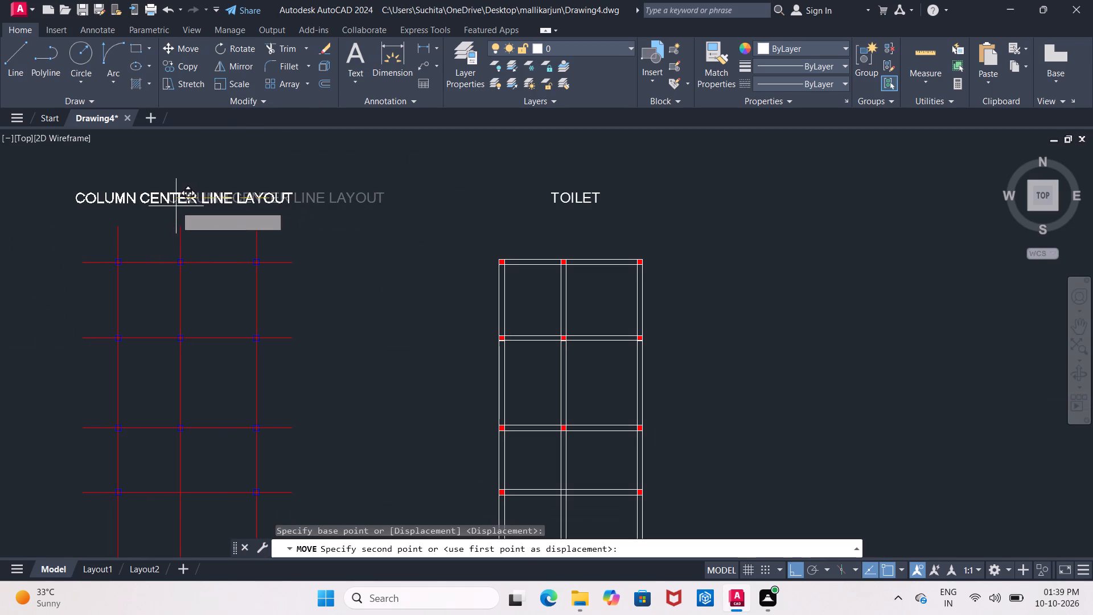
{"action": "left_click", "coordinate": [176, 206]}
Change the TOILET label above the beam layout to read BEAM AND SLAB BEAM LAYOUT.
{"action": "middle_click_drag", "start_coordinate": [392, 202], "coordinate": [205, 192]}
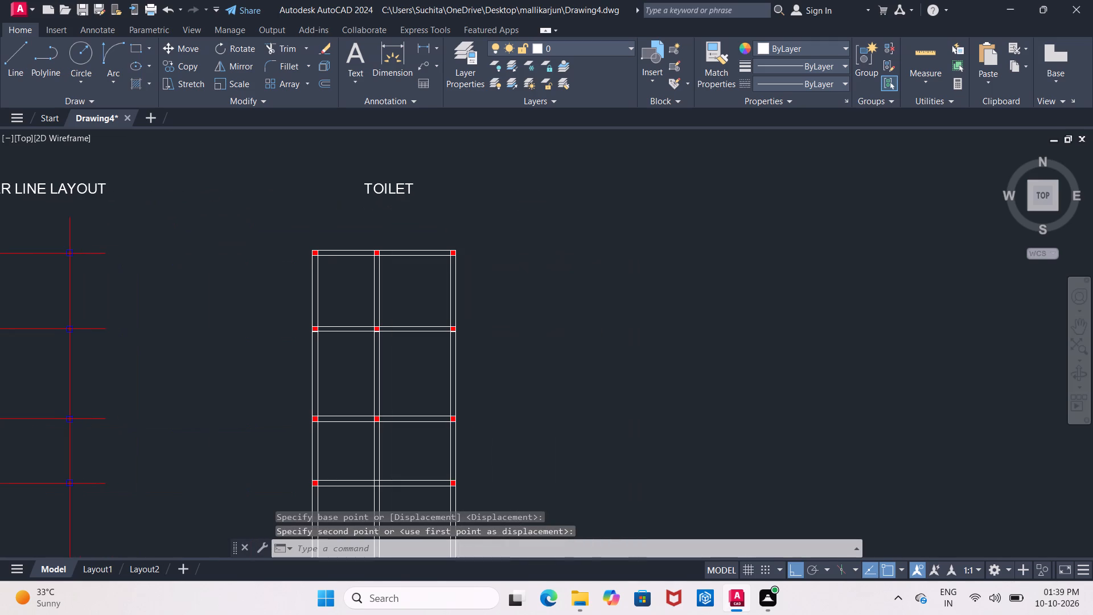
{"action": "double_click", "coordinate": [378, 190]}
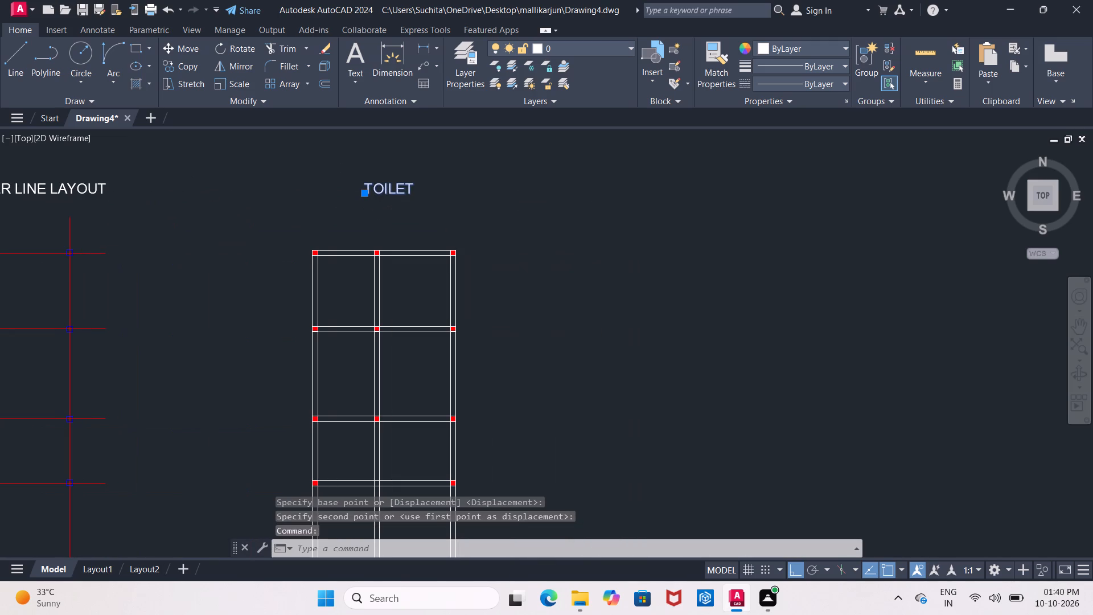
{"action": "left_click", "coordinate": [378, 190]}
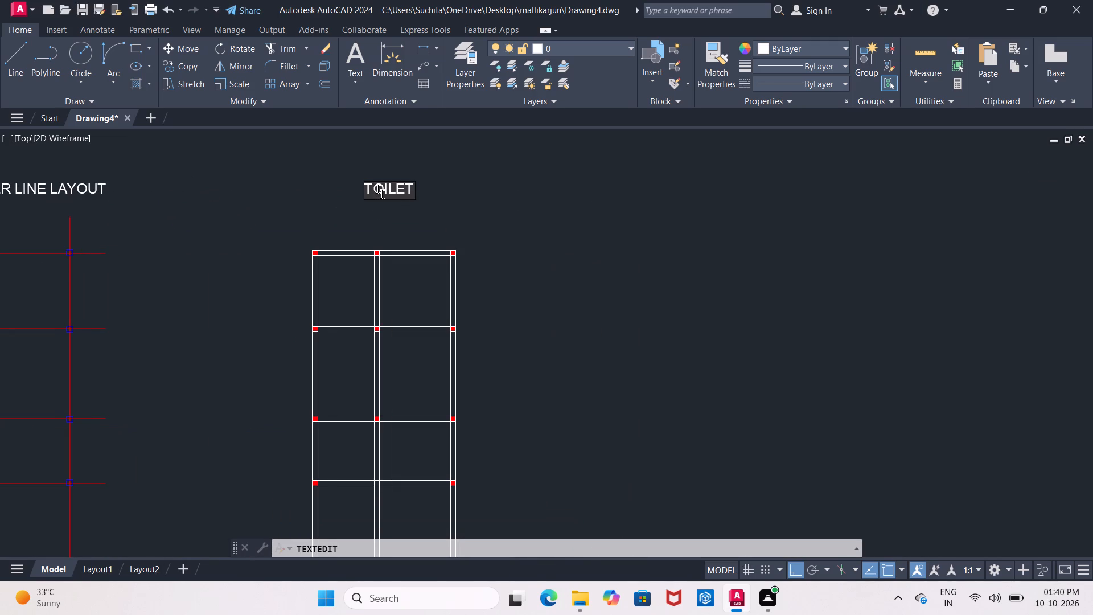
{"action": "key", "text": "Right"}
{"action": "key", "text": "Right"}
{"action": "key", "text": "Right"}
{"action": "key", "text": "Right"}
{"action": "key", "text": "Right"}
{"action": "key", "text": "BackSpace"}
{"action": "key", "text": "BackSpace"}
{"action": "key", "text": "BackSpace"}
{"action": "key", "text": "BackSpace"}
{"action": "key", "text": "BackSpace"}
{"action": "key", "text": "BackSpace"}
{"action": "type", "text": "BEA"}
{"action": "key", "text": "n"}
{"action": "key", "text": "BackSpace"}
{"action": "key", "text": "m"}
{"action": "key", "text": "space"}
{"action": "type", "text": "AND SLAB BEAM LAYOUT"}
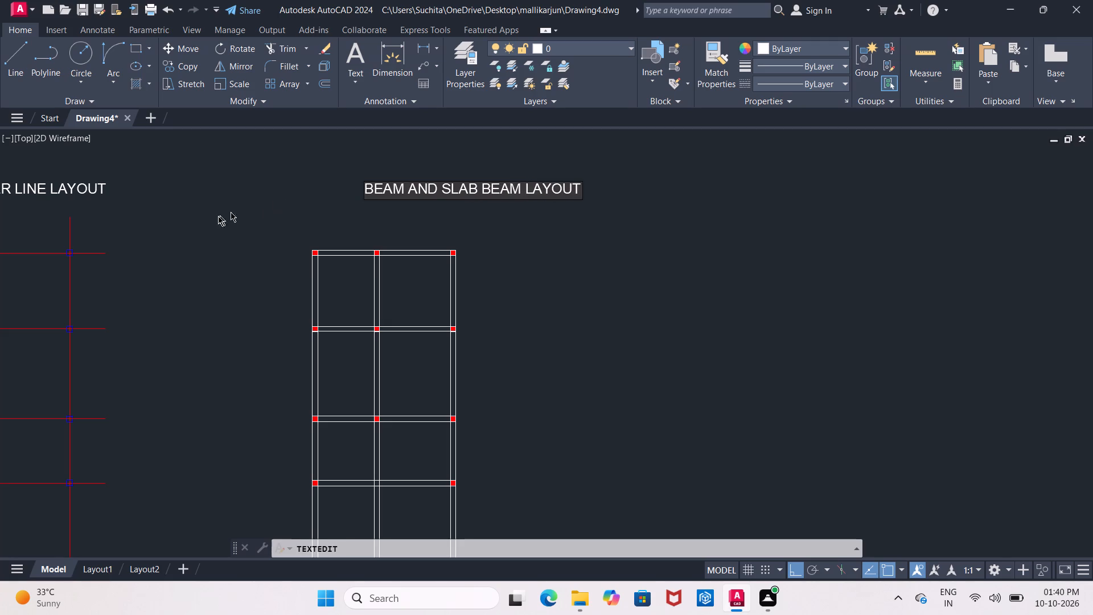
{"action": "left_click", "coordinate": [217, 216]}
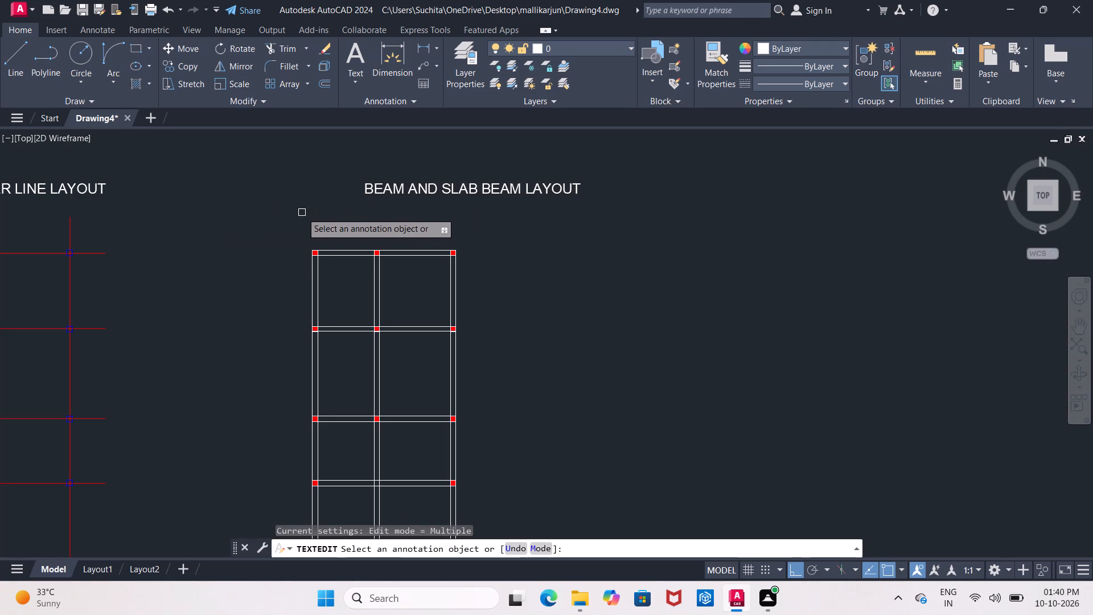
{"action": "key", "text": "Escape"}
Check the text properties of the BEAM AND SLAB BEAM LAYOUT title.
{"action": "right_click", "coordinate": [372, 190]}
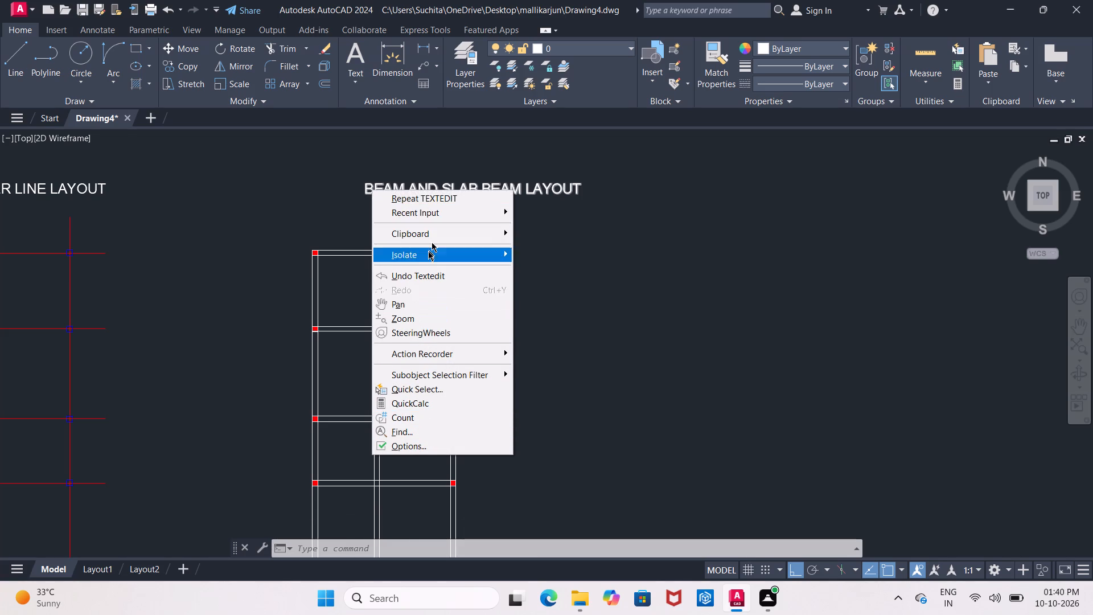
{"action": "scroll", "coordinate": [423, 289], "scroll_direction": "down", "scroll_amount": 2}
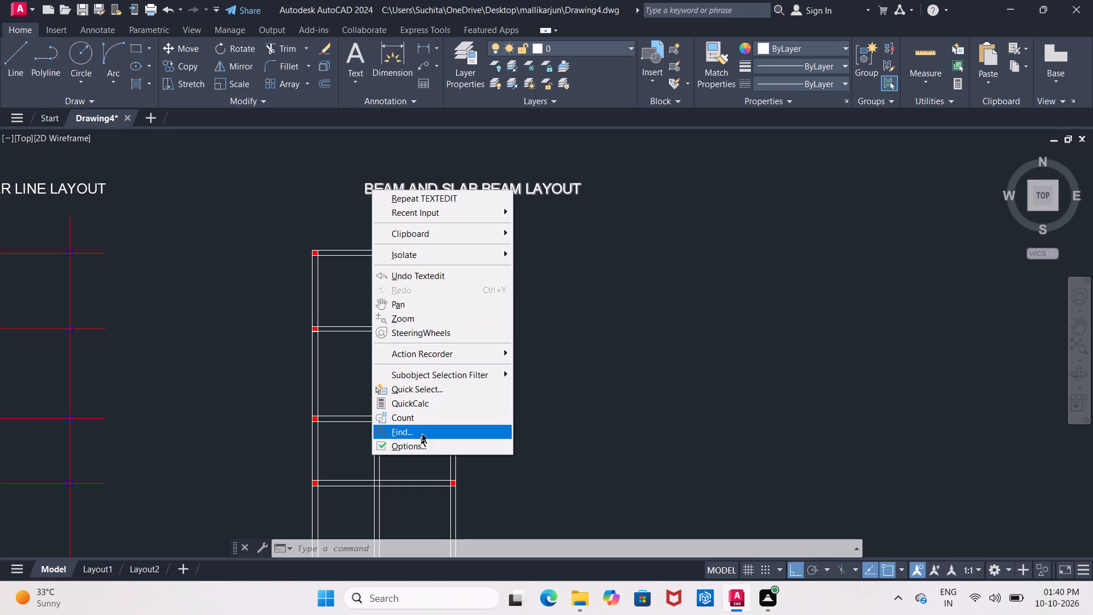
{"action": "left_click", "coordinate": [248, 219]}
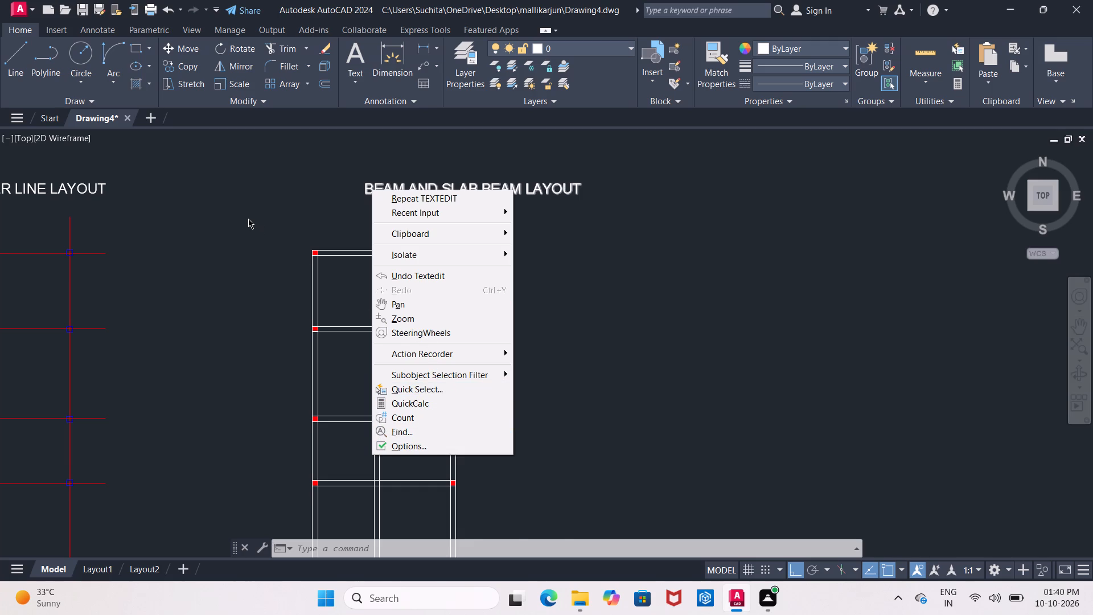
{"action": "key", "text": "Escape"}
{"action": "key", "text": "Escape"}
{"action": "key", "text": "Escape"}
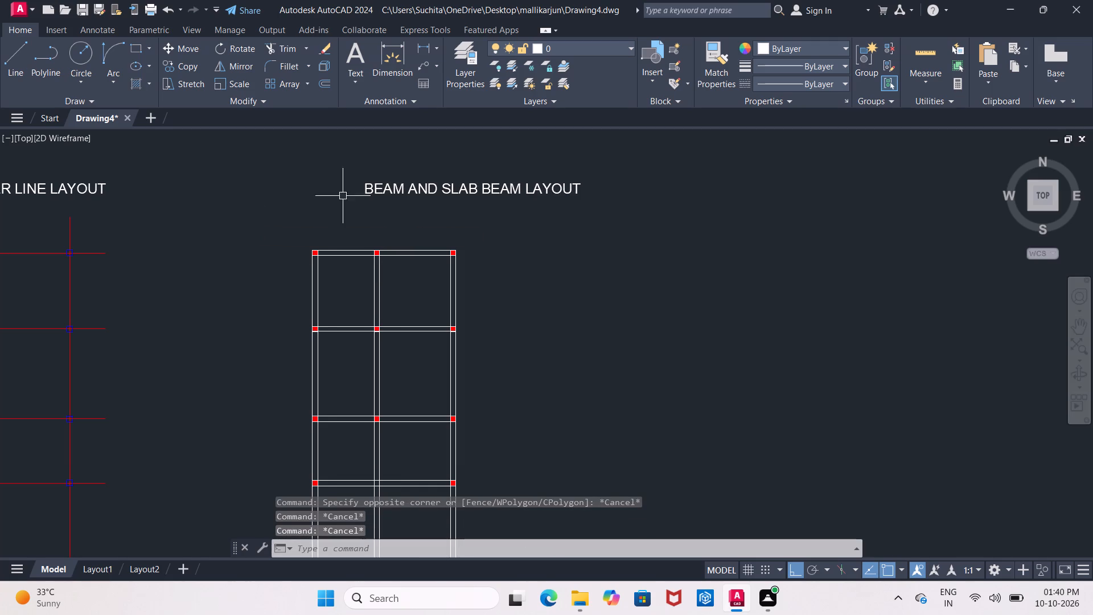
{"action": "left_click", "coordinate": [384, 188]}
{"action": "right_click", "coordinate": [384, 188]}
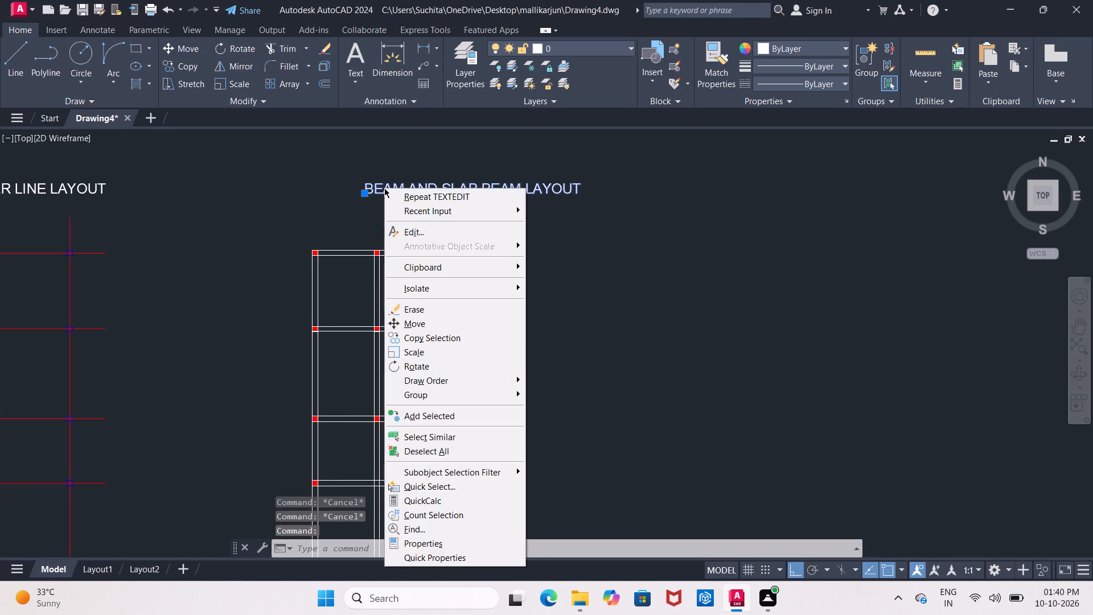
{"action": "left_click", "coordinate": [460, 549]}
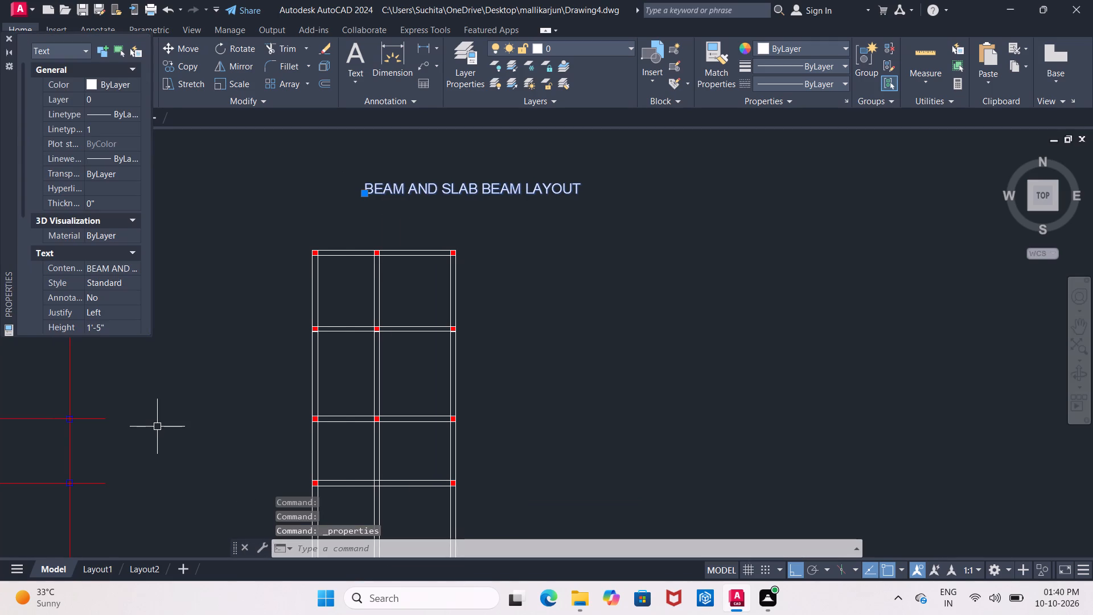
{"action": "key", "text": "Escape"}
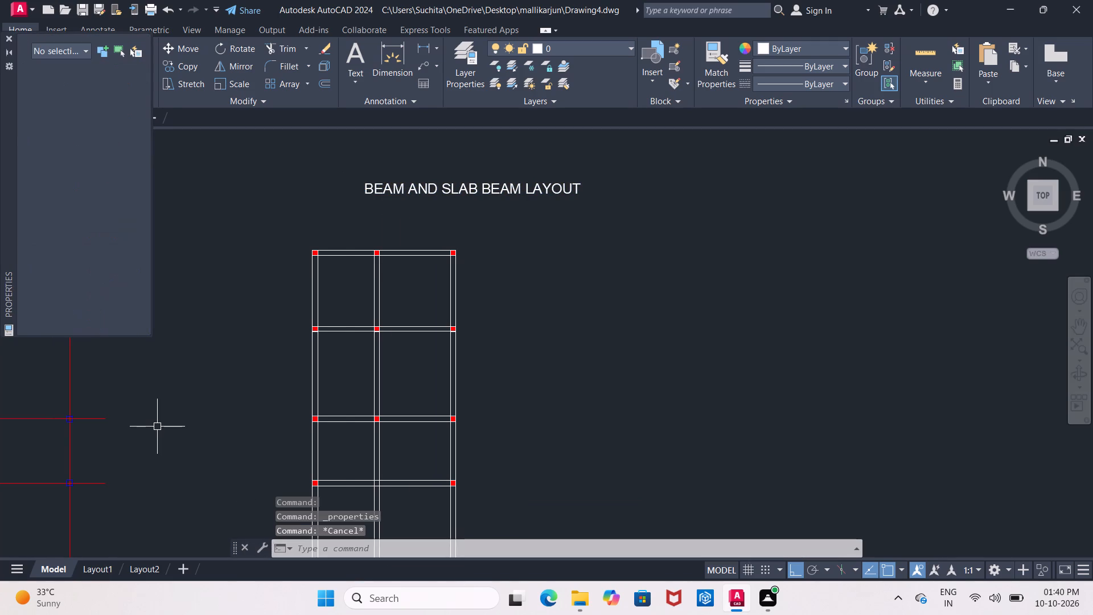
{"action": "left_click", "coordinate": [10, 36]}
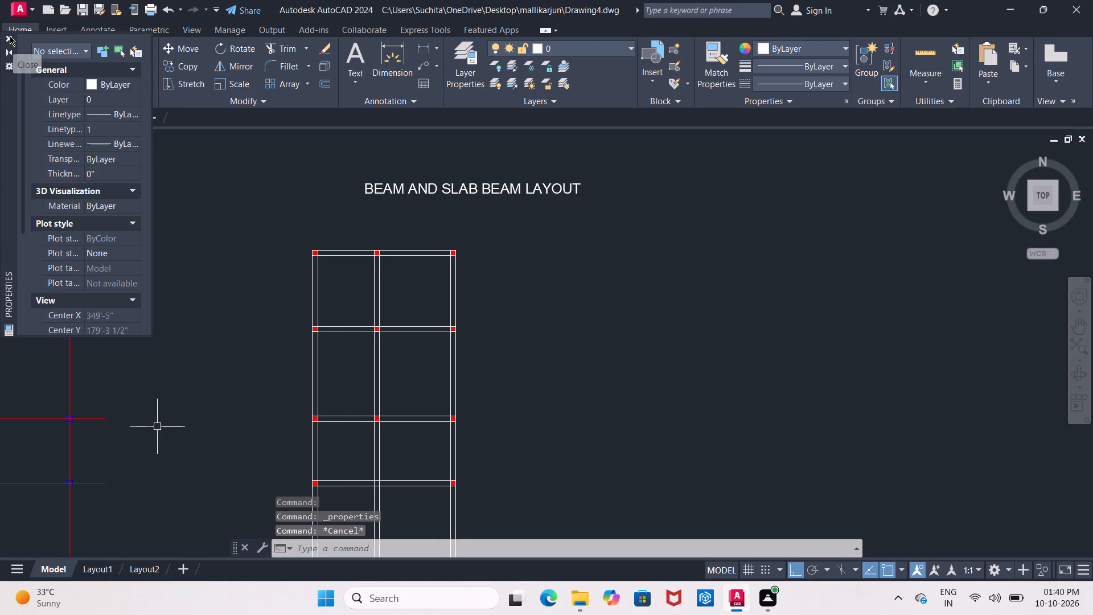
Move the BEAM AND SLAB BEAM LAYOUT title horizontally so that it sits centred above the beam grid.
{"action": "left_click", "coordinate": [508, 179]}
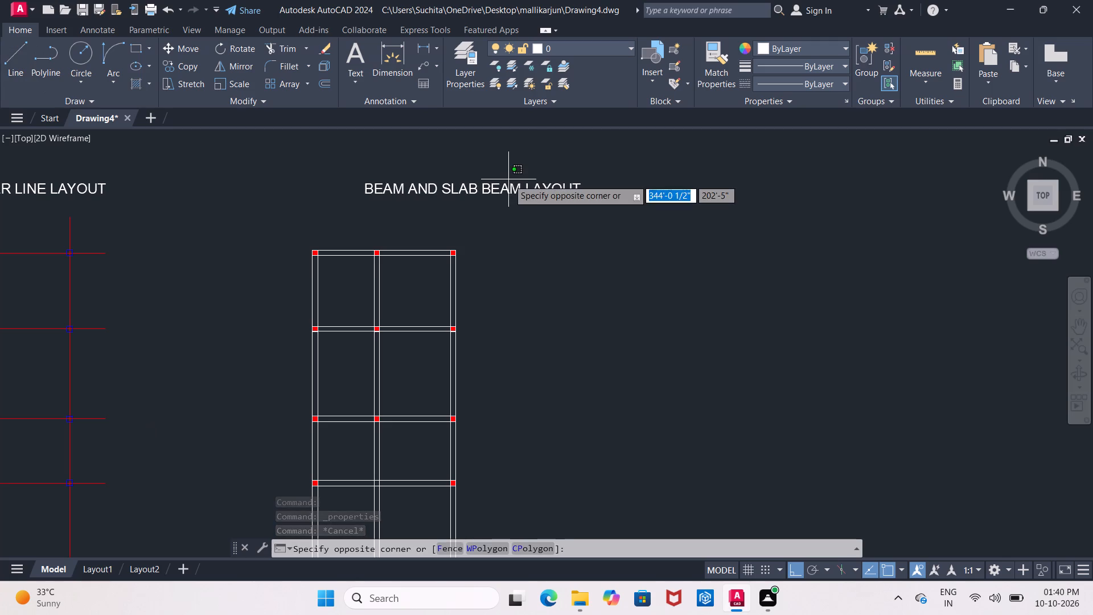
{"action": "key", "text": "Escape"}
{"action": "left_click", "coordinate": [495, 187]}
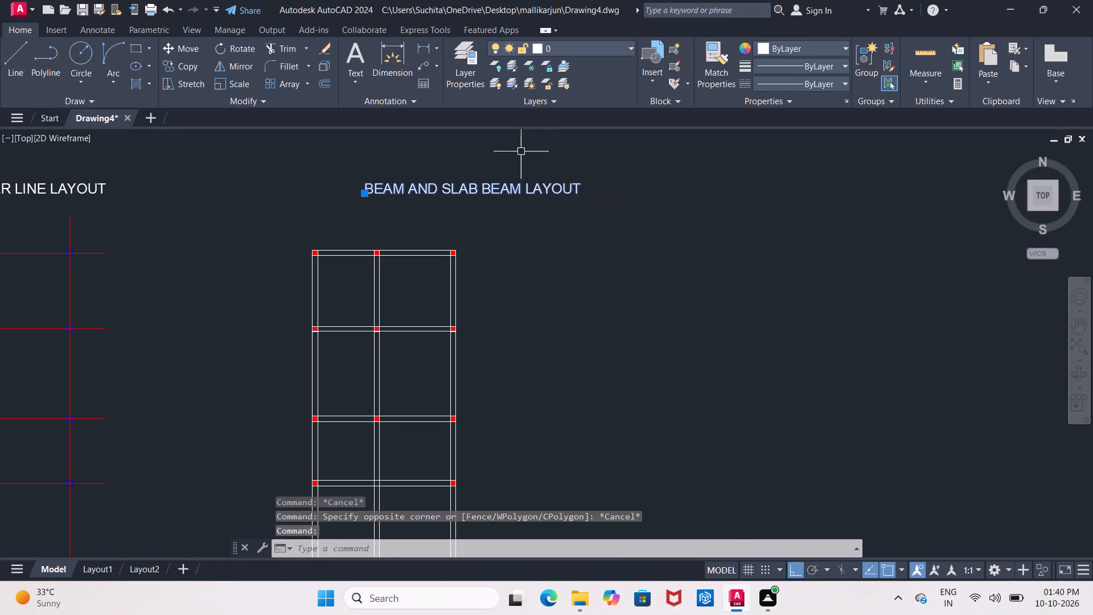
{"action": "left_click", "coordinate": [192, 53]}
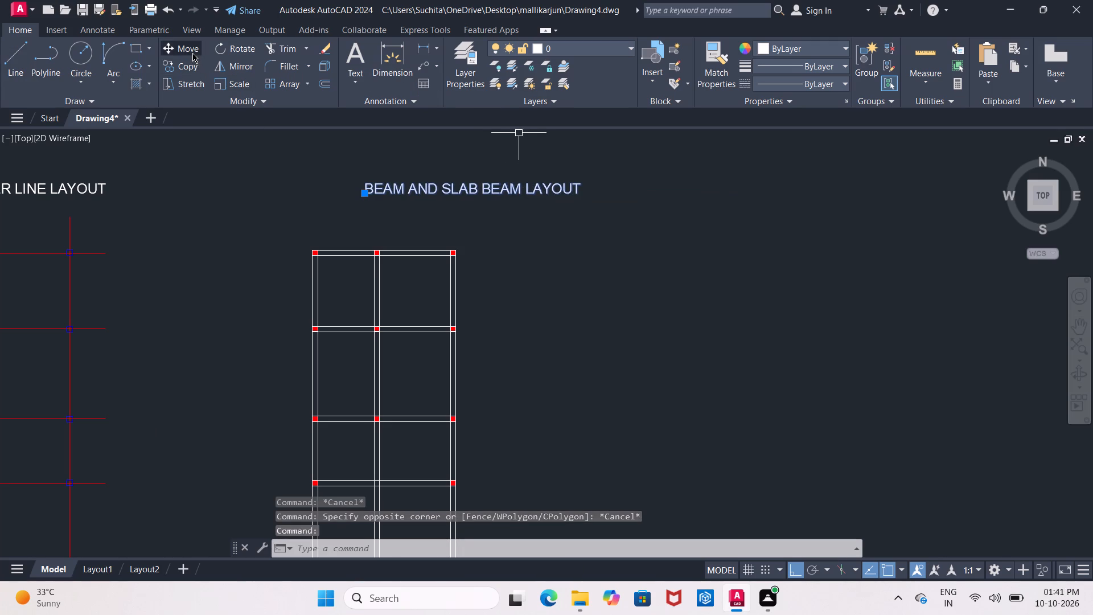
{"action": "left_click", "coordinate": [420, 191]}
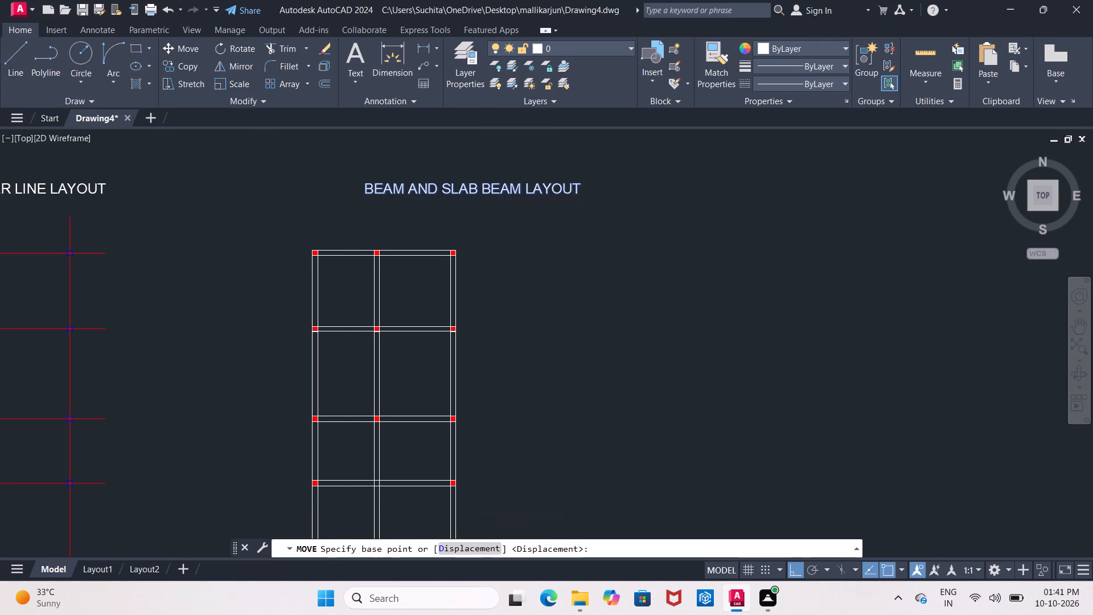
{"action": "left_click", "coordinate": [333, 203]}
Underline the PLAN title above the floor plan with a horizontal line about 6'-1" long.
{"action": "scroll", "coordinate": [335, 212], "scroll_direction": "down", "scroll_amount": 1}
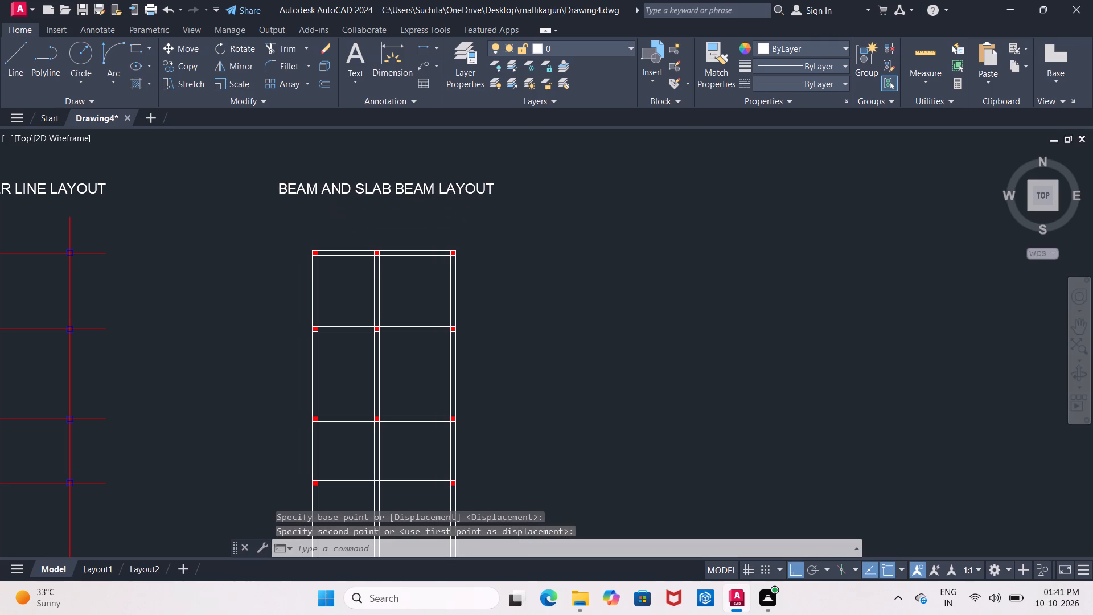
{"action": "middle_click_drag", "start_coordinate": [335, 212], "coordinate": [369, 204]}
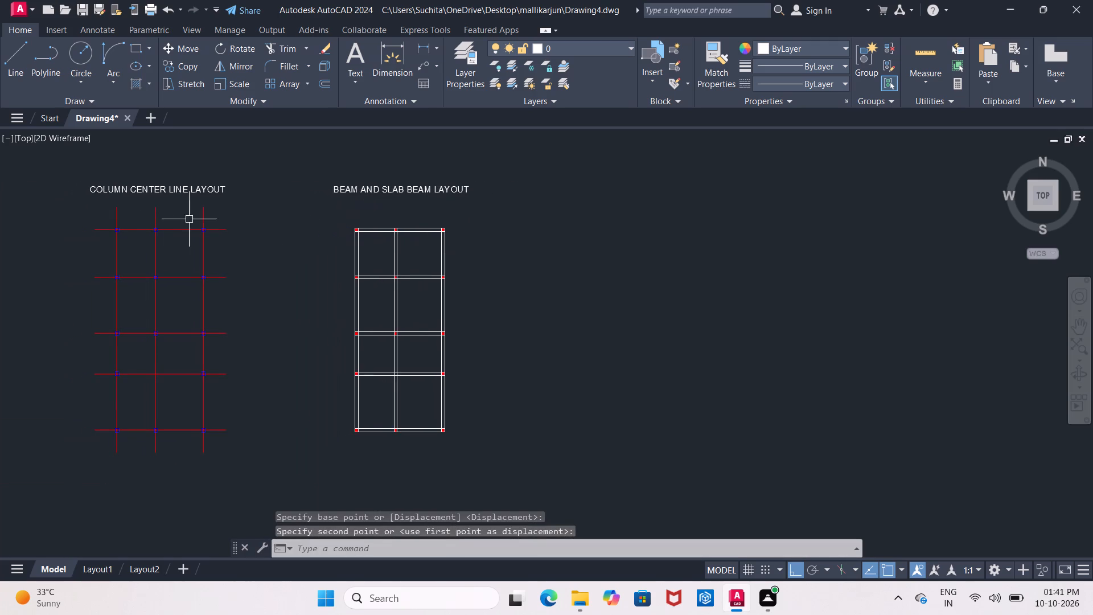
{"action": "scroll", "coordinate": [126, 203], "scroll_direction": "up", "scroll_amount": 2}
{"action": "middle_click_drag", "start_coordinate": [133, 206], "coordinate": [181, 224]}
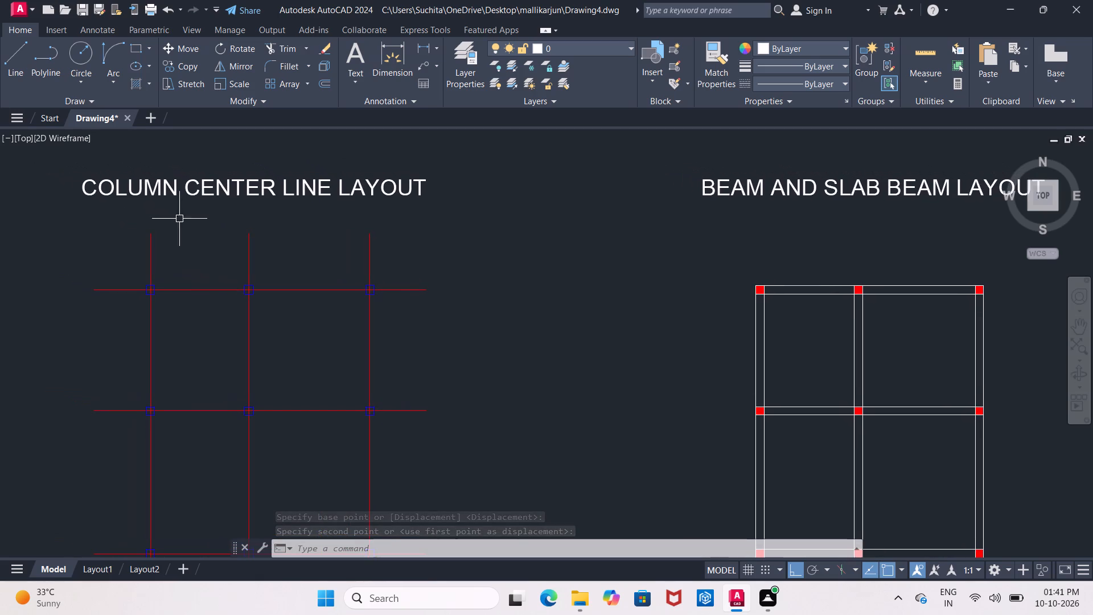
{"action": "scroll", "coordinate": [35, 75], "scroll_direction": "down", "scroll_amount": 3}
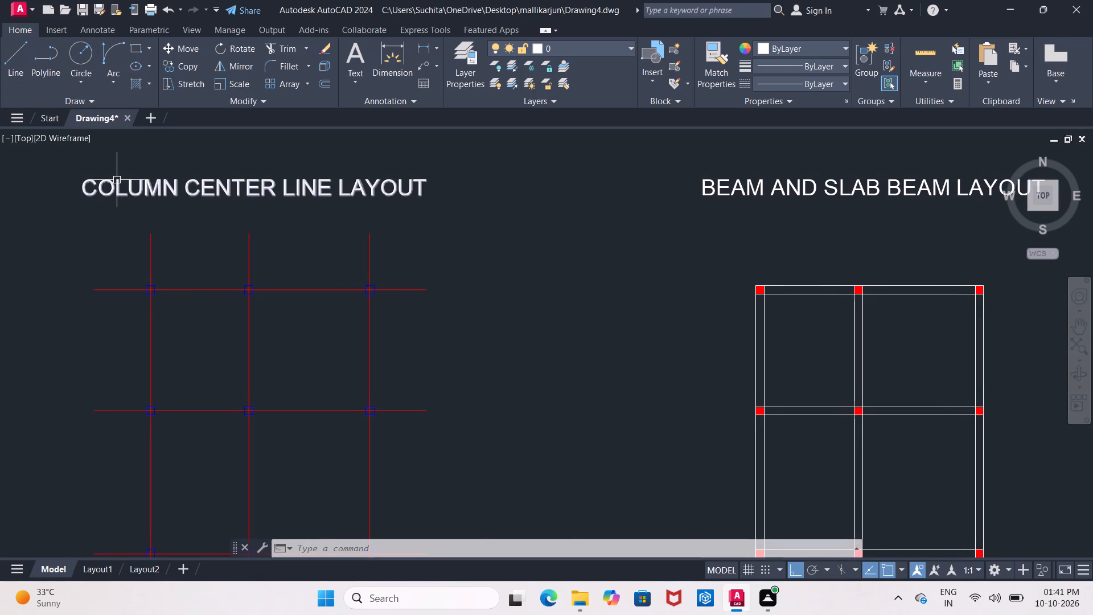
{"action": "scroll", "coordinate": [122, 169], "scroll_direction": "down", "scroll_amount": 1}
{"action": "middle_click_drag", "start_coordinate": [122, 169], "coordinate": [522, 174]}
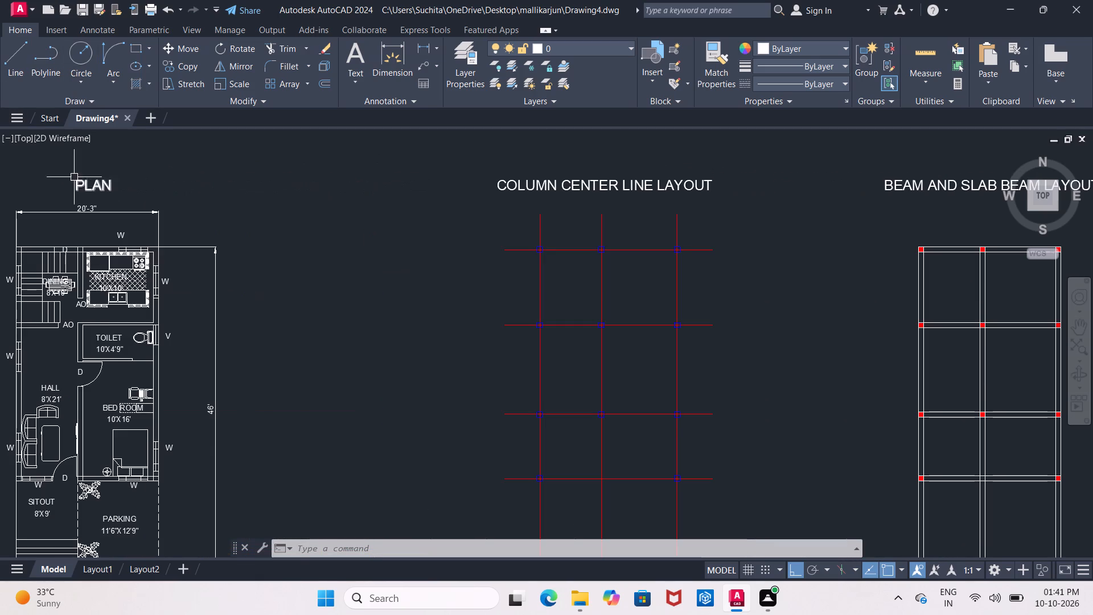
{"action": "scroll", "coordinate": [73, 176], "scroll_direction": "up", "scroll_amount": 2}
{"action": "middle_click_drag", "start_coordinate": [73, 176], "coordinate": [73, 169]}
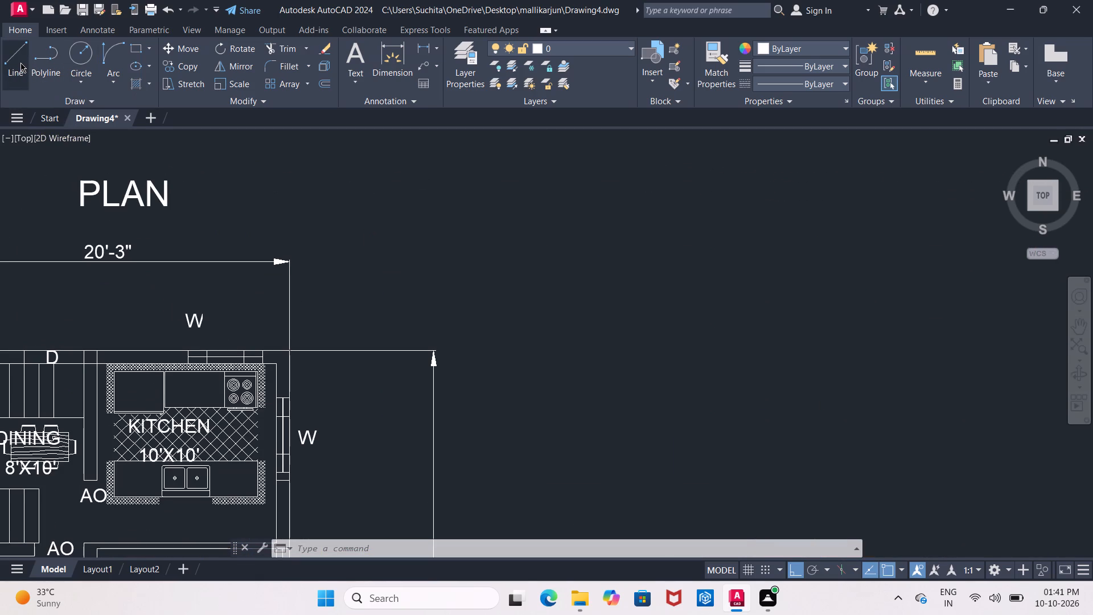
{"action": "left_click", "coordinate": [20, 63]}
{"action": "scroll", "coordinate": [106, 231], "scroll_direction": "up", "scroll_amount": 1}
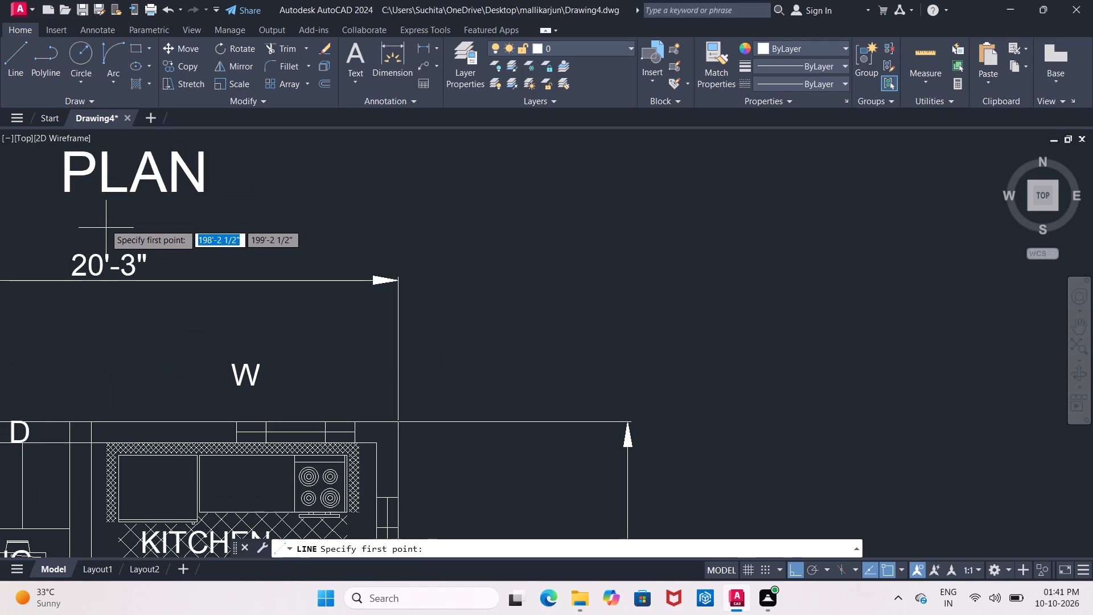
{"action": "middle_click_drag", "start_coordinate": [44, 150], "coordinate": [80, 167]}
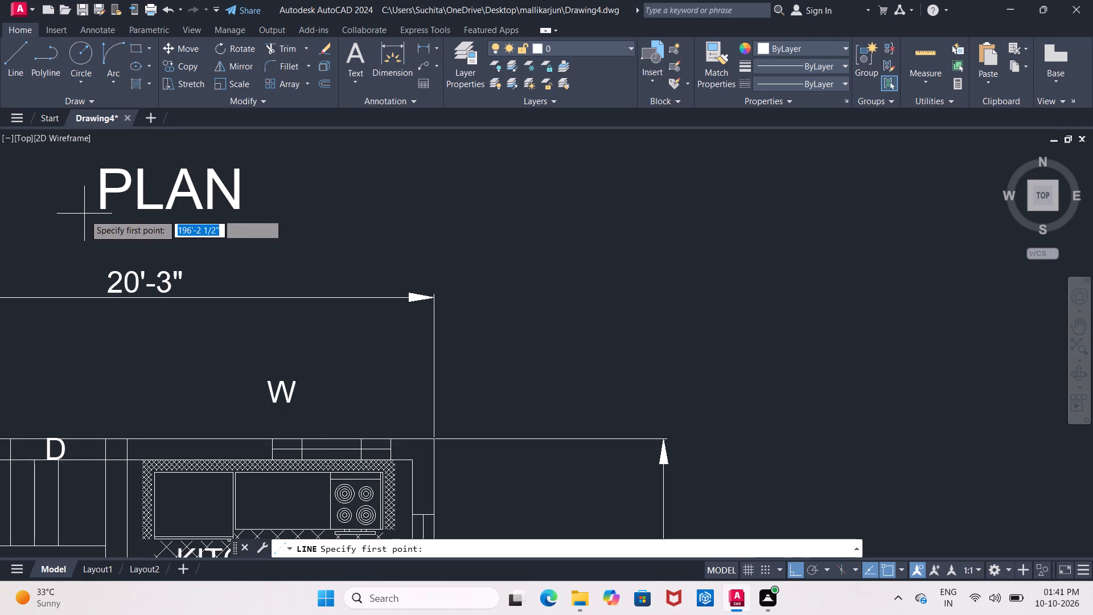
{"action": "left_click", "coordinate": [84, 214]}
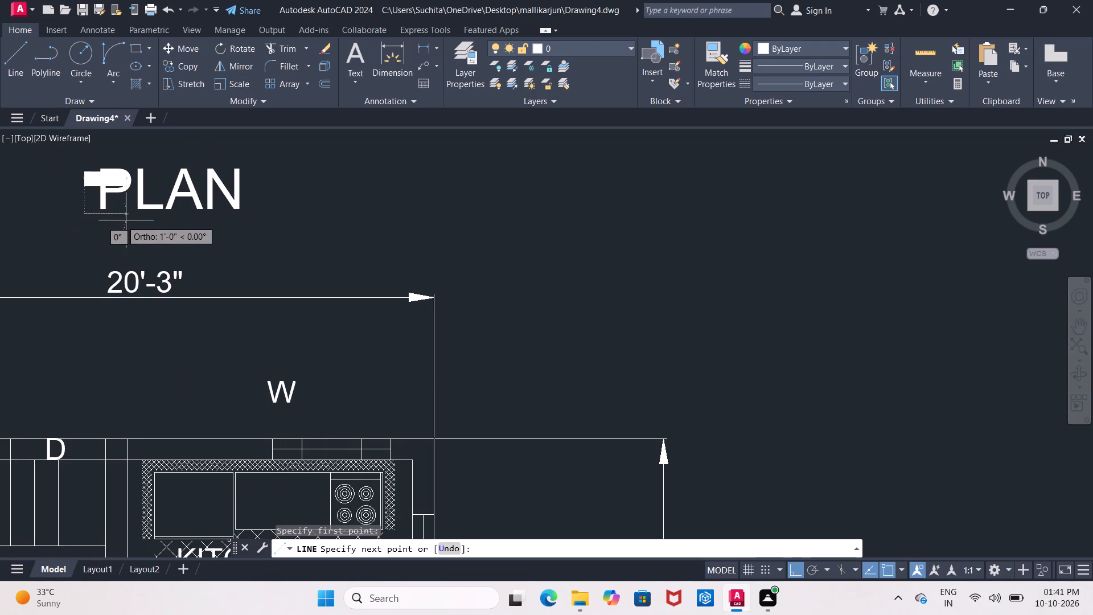
{"action": "left_click", "coordinate": [257, 227]}
{"action": "key", "text": "Escape"}
Underline the COLUMN CENTER LINE LAYOUT title with a horizontal line about 33' long, level with the PLAN underline.
{"action": "scroll", "coordinate": [257, 227], "scroll_direction": "down", "scroll_amount": 2}
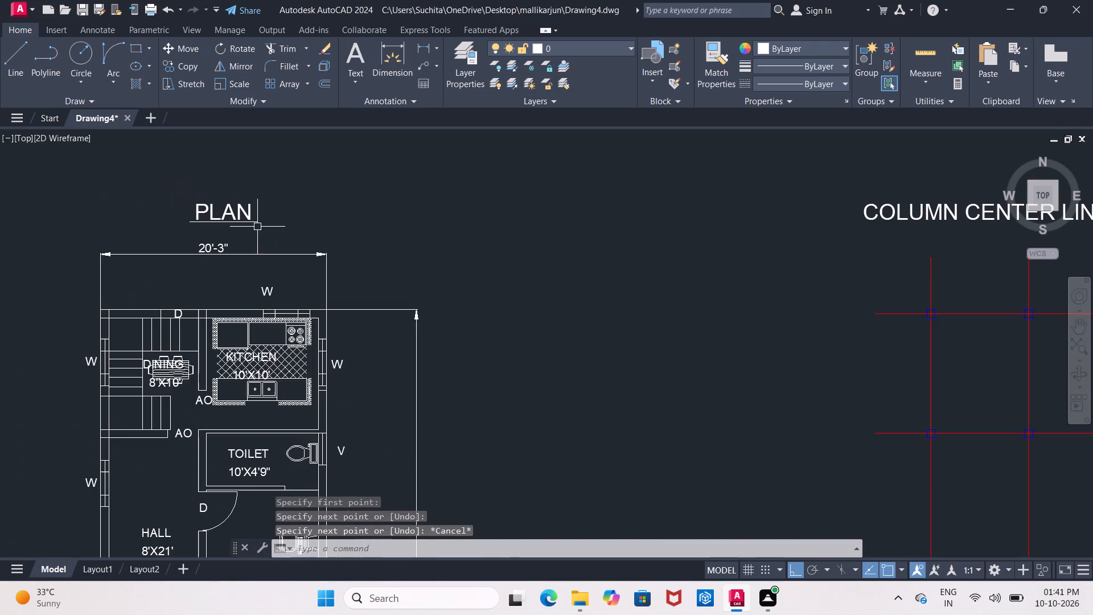
{"action": "middle_click_drag", "start_coordinate": [277, 233], "coordinate": [0, 220]}
{"action": "middle_click_drag", "start_coordinate": [56, 224], "coordinate": [164, 215]}
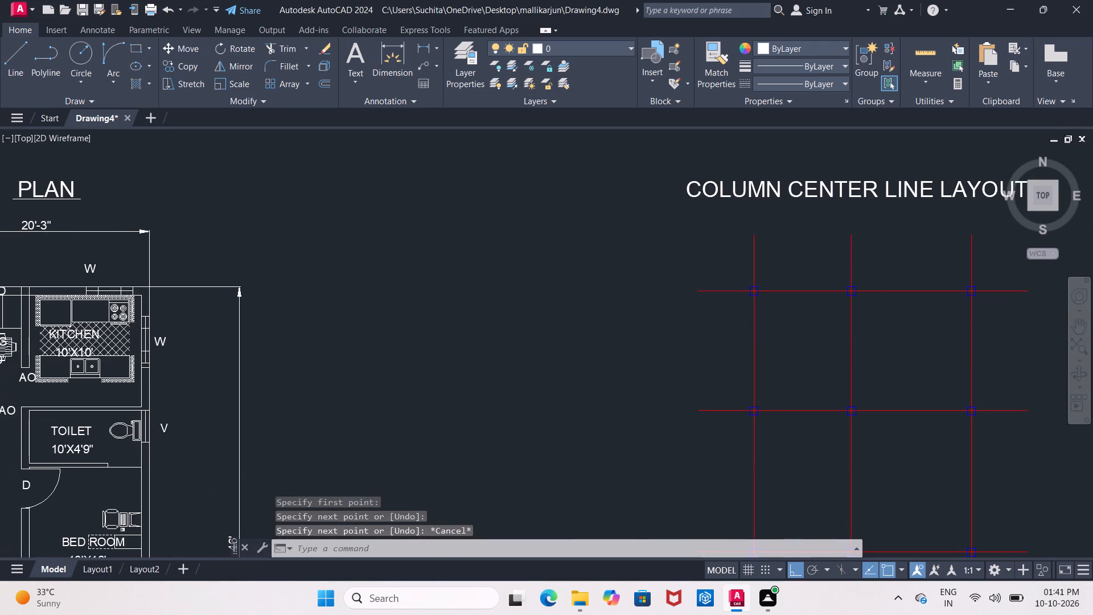
{"action": "left_click", "coordinate": [10, 65]}
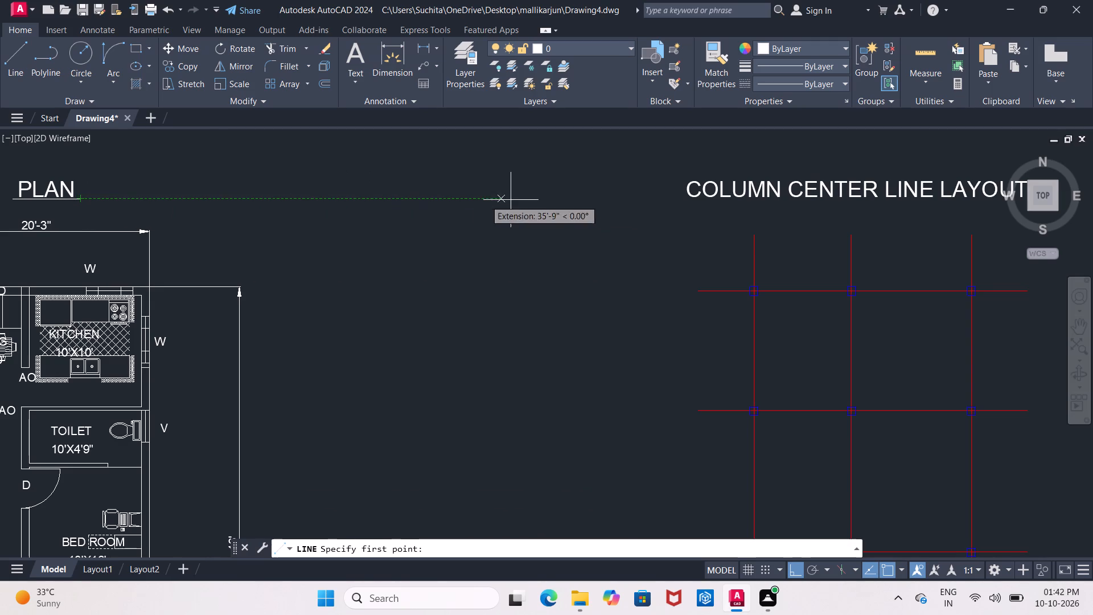
{"action": "middle_click_drag", "start_coordinate": [523, 198], "coordinate": [235, 188]}
{"action": "scroll", "coordinate": [262, 198], "scroll_direction": "down", "scroll_amount": 3}
{"action": "scroll", "coordinate": [146, 198], "scroll_direction": "up", "scroll_amount": 2}
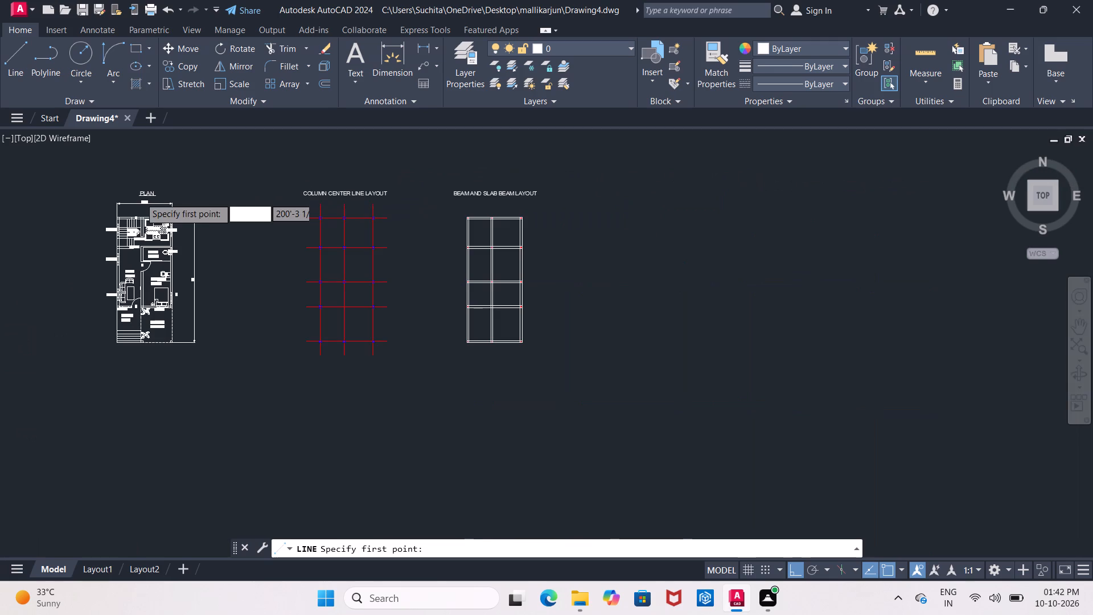
{"action": "scroll", "coordinate": [148, 193], "scroll_direction": "up", "scroll_amount": 1}
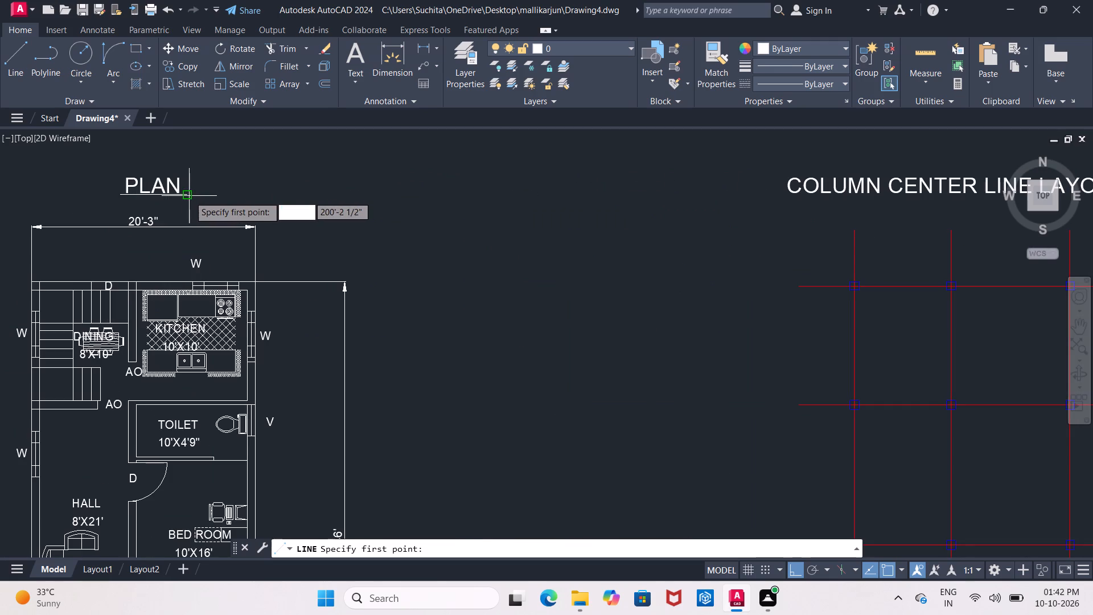
{"action": "middle_click_drag", "start_coordinate": [335, 192], "coordinate": [199, 184]}
{"action": "middle_click_drag", "start_coordinate": [387, 188], "coordinate": [94, 189]}
{"action": "scroll", "coordinate": [121, 195], "scroll_direction": "down", "scroll_amount": 2}
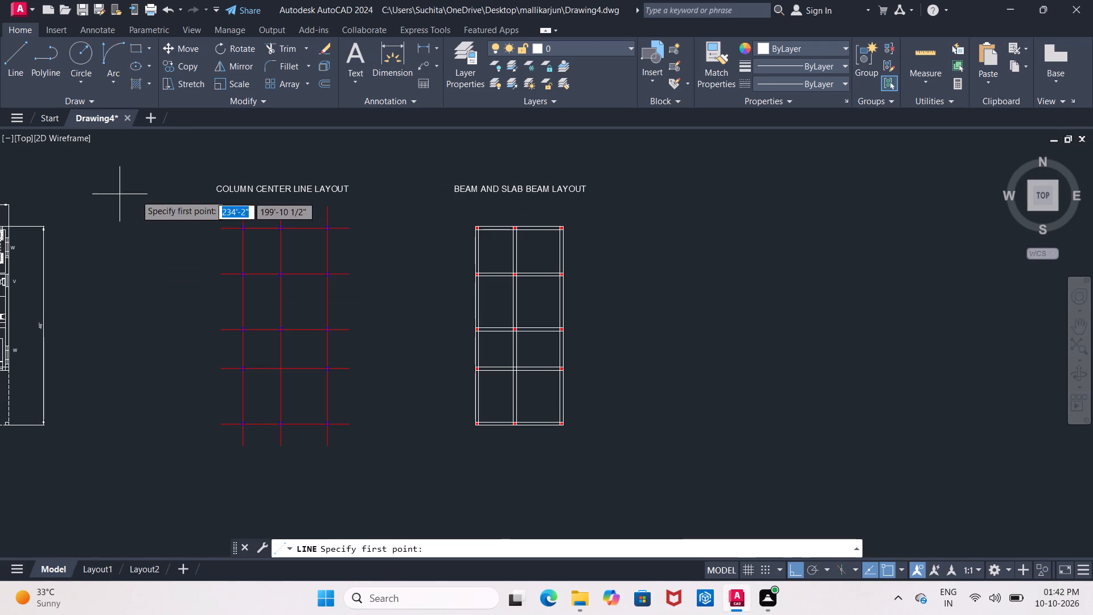
{"action": "middle_click_drag", "start_coordinate": [135, 195], "coordinate": [172, 184]}
{"action": "scroll", "coordinate": [155, 188], "scroll_direction": "down", "scroll_amount": 1}
{"action": "scroll", "coordinate": [172, 184], "scroll_direction": "up", "scroll_amount": 1}
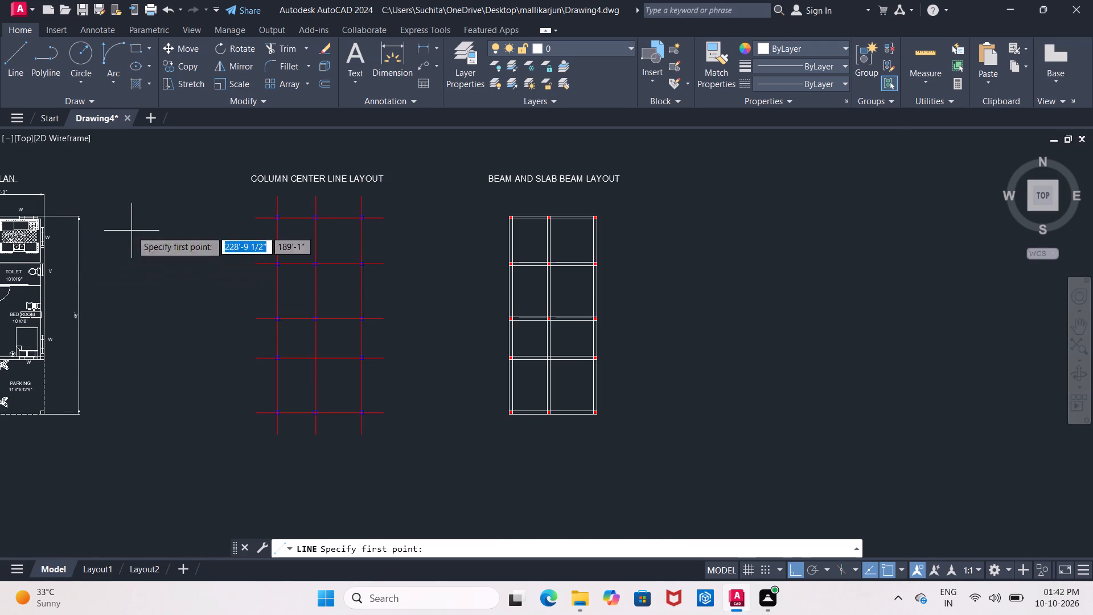
{"action": "middle_click_drag", "start_coordinate": [132, 231], "coordinate": [161, 222]}
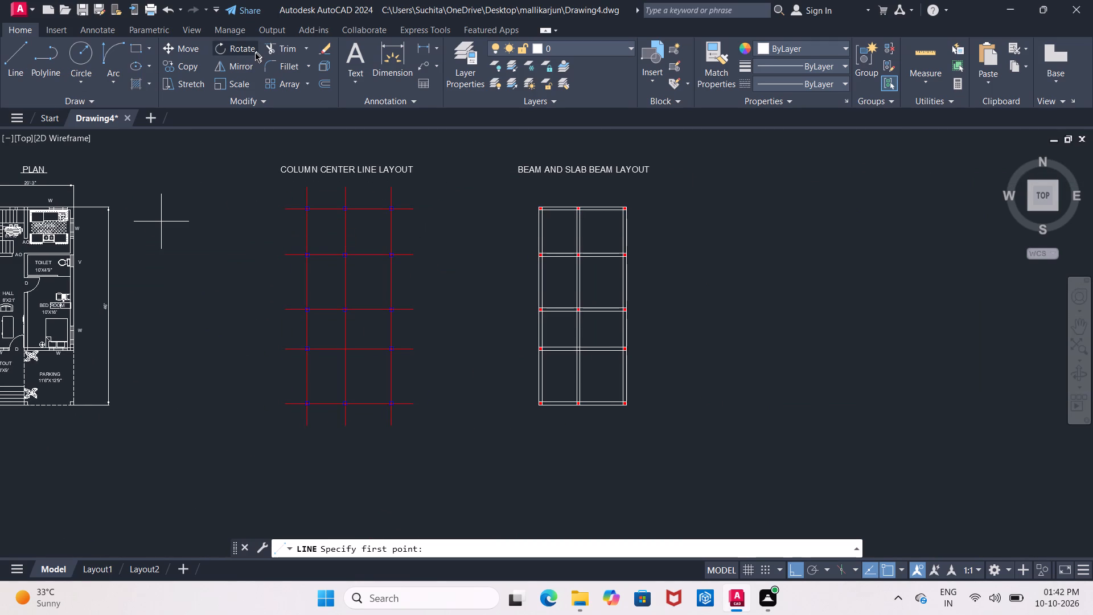
{"action": "left_click", "coordinate": [10, 59]}
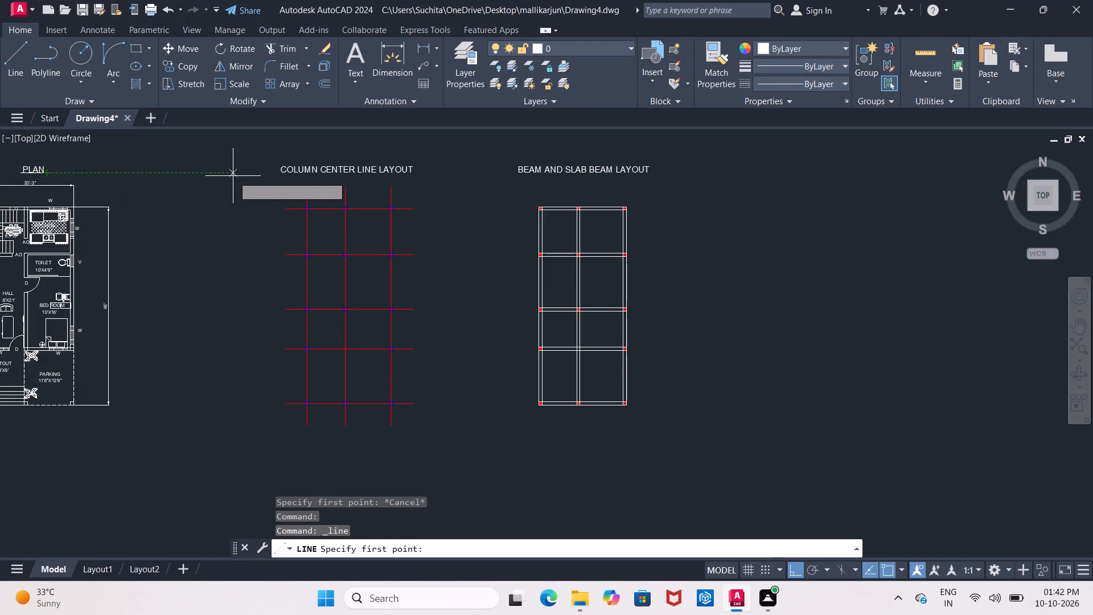
{"action": "left_click", "coordinate": [273, 177]}
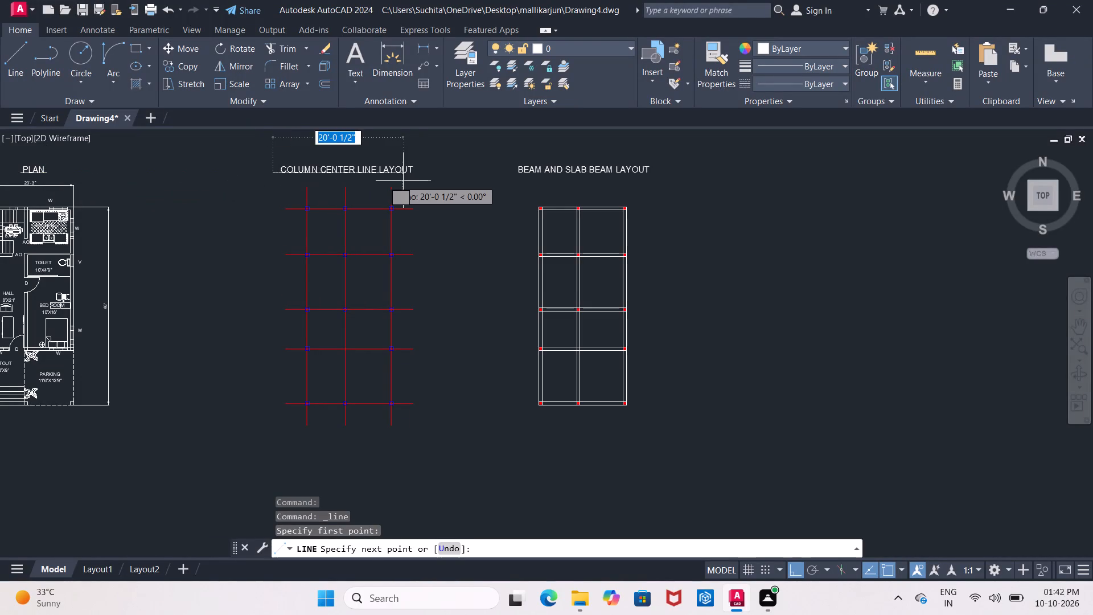
{"action": "middle_click_drag", "start_coordinate": [420, 181], "coordinate": [330, 183]}
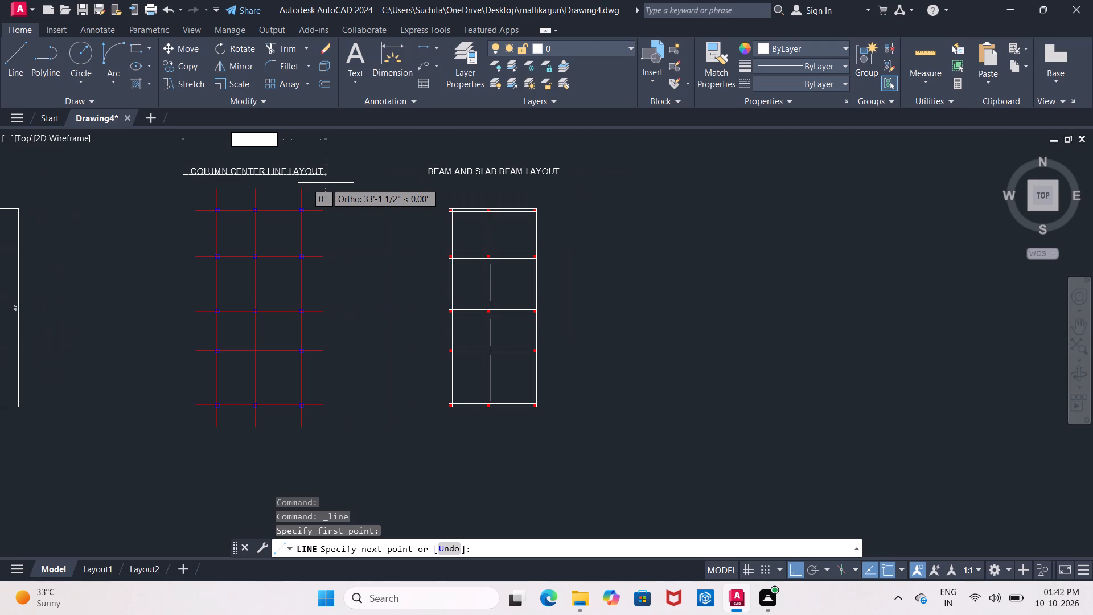
{"action": "left_click", "coordinate": [327, 182]}
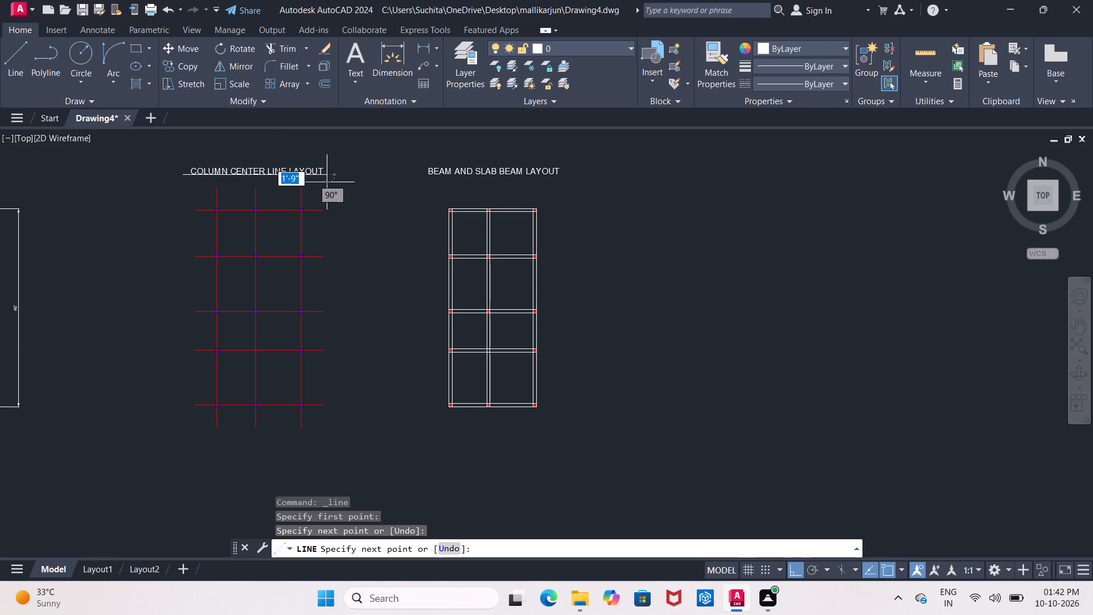
{"action": "middle_click", "coordinate": [343, 185]}
{"action": "key", "text": "Escape"}
Underline the BEAM AND SLAB BEAM LAYOUT title with a horizontal line about 32' long, level with the column layout underline.
{"action": "scroll", "coordinate": [343, 185], "scroll_direction": "up", "scroll_amount": 1}
{"action": "middle_click_drag", "start_coordinate": [343, 185], "coordinate": [231, 211]}
{"action": "middle_click_drag", "start_coordinate": [229, 200], "coordinate": [394, 182]}
{"action": "scroll", "coordinate": [395, 182], "scroll_direction": "down", "scroll_amount": 2}
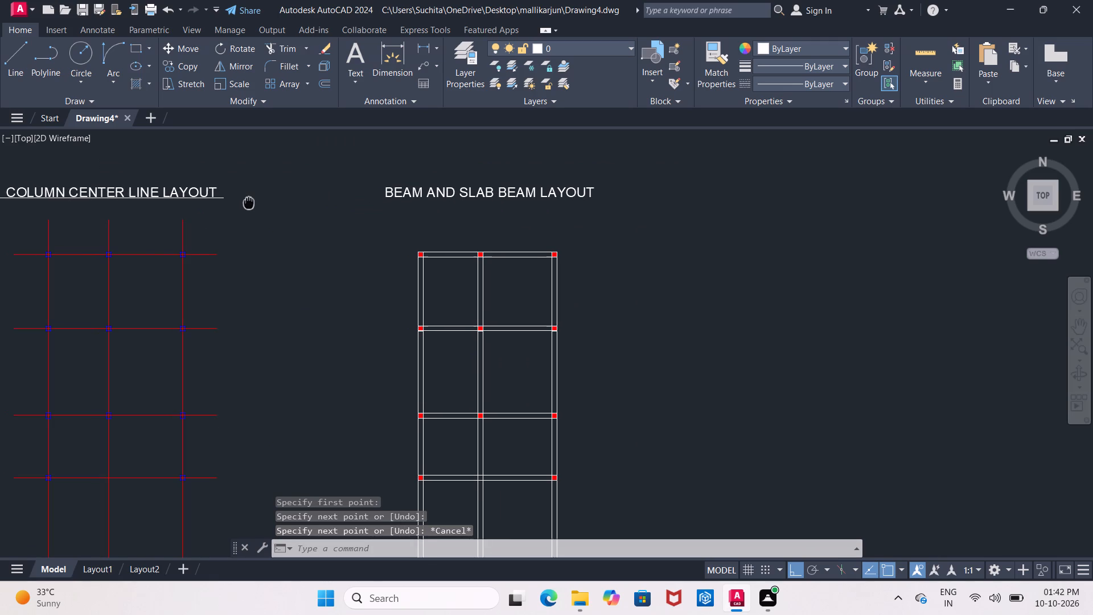
{"action": "scroll", "coordinate": [390, 180], "scroll_direction": "up", "scroll_amount": 3}
{"action": "middle_click_drag", "start_coordinate": [389, 179], "coordinate": [268, 181]}
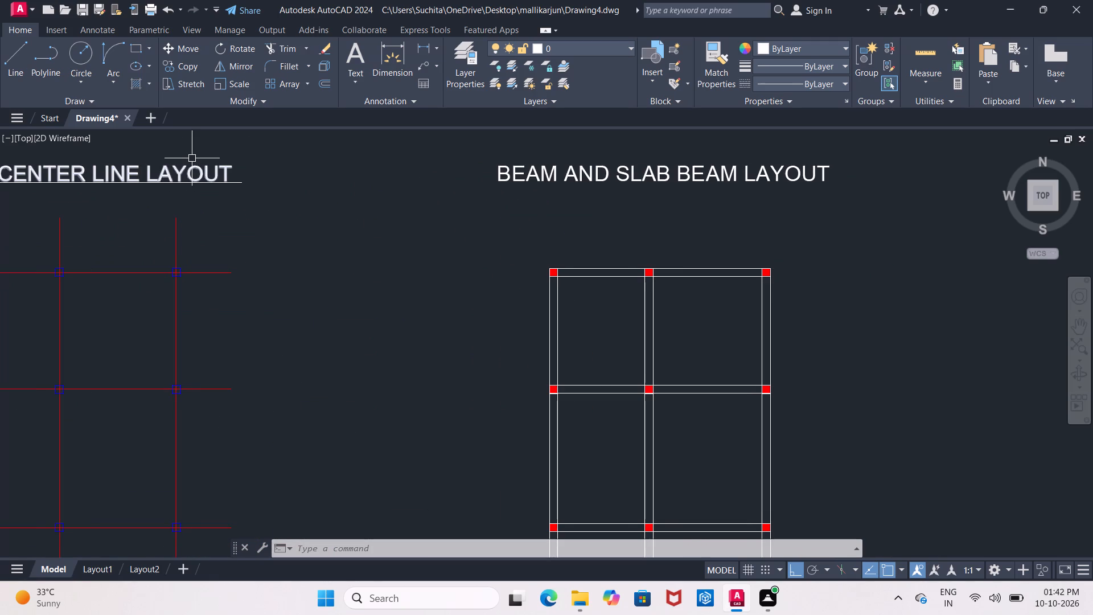
{"action": "left_click", "coordinate": [15, 55]}
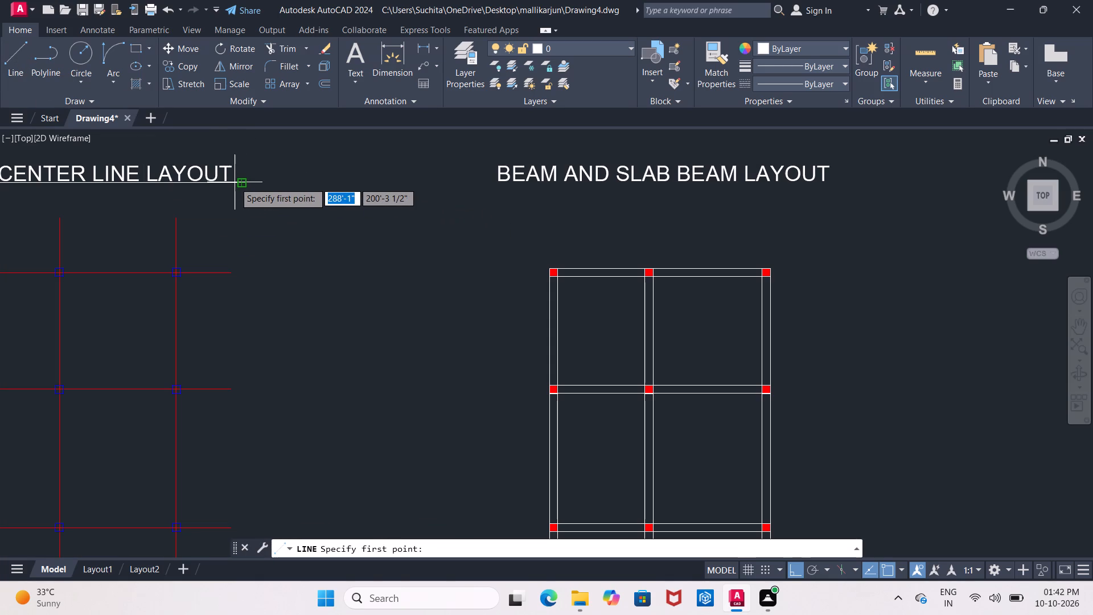
{"action": "left_click", "coordinate": [487, 184]}
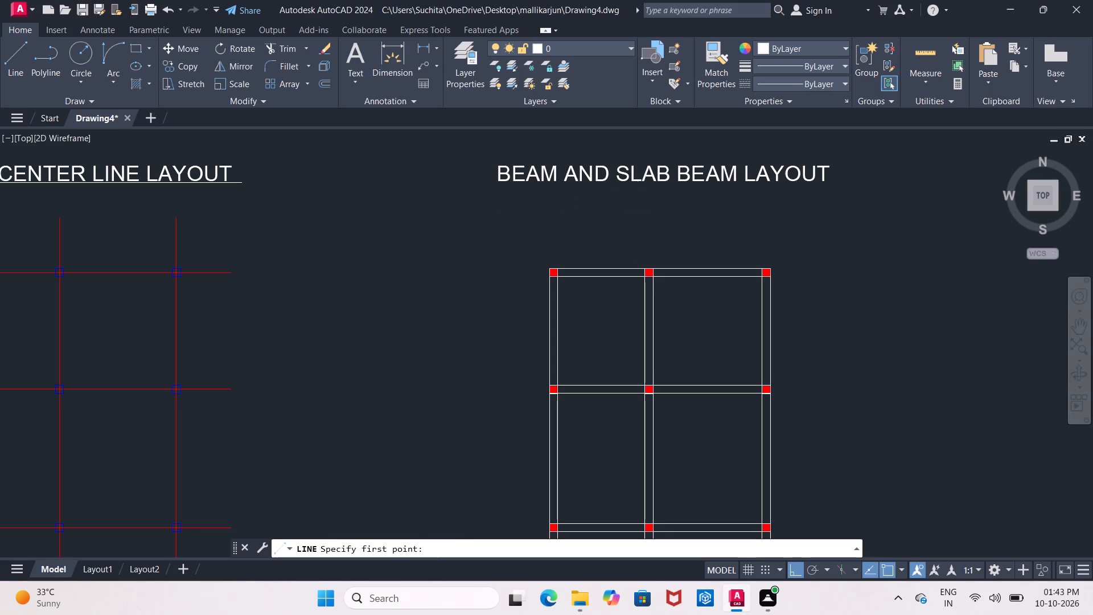
{"action": "middle_click_drag", "start_coordinate": [686, 180], "coordinate": [351, 219]}
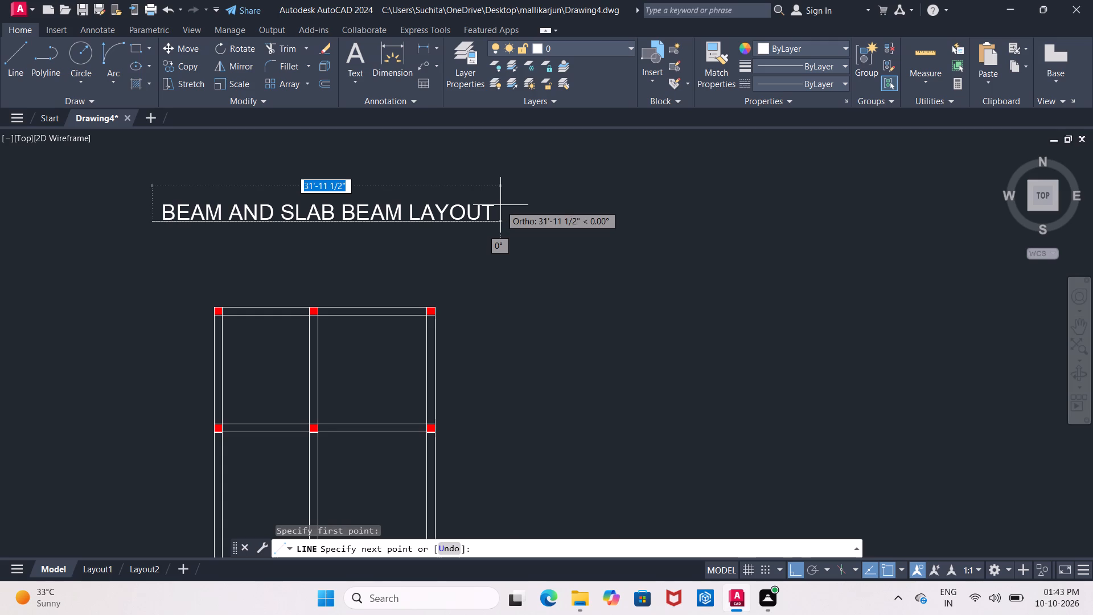
{"action": "left_click", "coordinate": [500, 205]}
{"action": "key", "text": "Escape"}
Review the floor plan, column centre-line layout and beam layout together with their underlined titles.
{"action": "scroll", "coordinate": [494, 207], "scroll_direction": "down", "scroll_amount": 3}
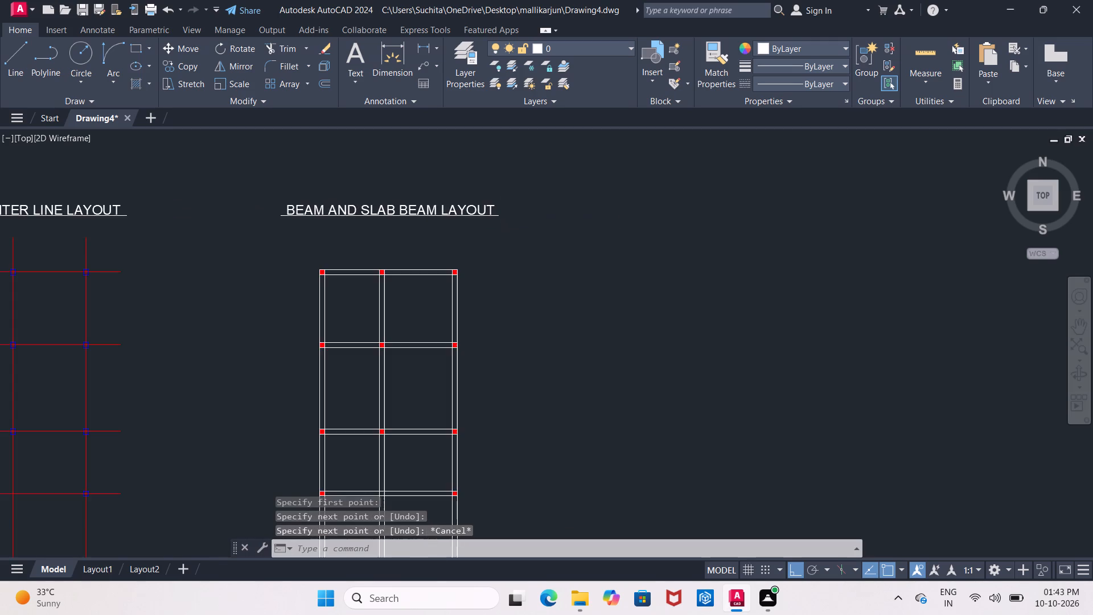
{"action": "middle_click_drag", "start_coordinate": [202, 253], "coordinate": [256, 212]}
{"action": "scroll", "coordinate": [126, 199], "scroll_direction": "up", "scroll_amount": 2}
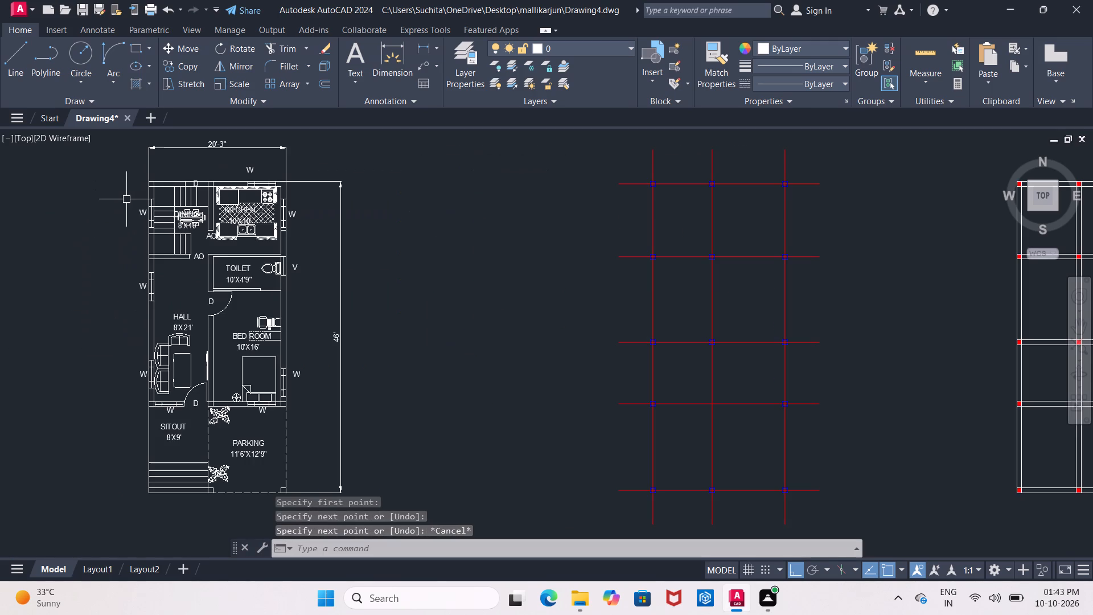
{"action": "scroll", "coordinate": [599, 250], "scroll_direction": "down", "scroll_amount": 1}
{"action": "middle_click_drag", "start_coordinate": [591, 250], "coordinate": [599, 250]}
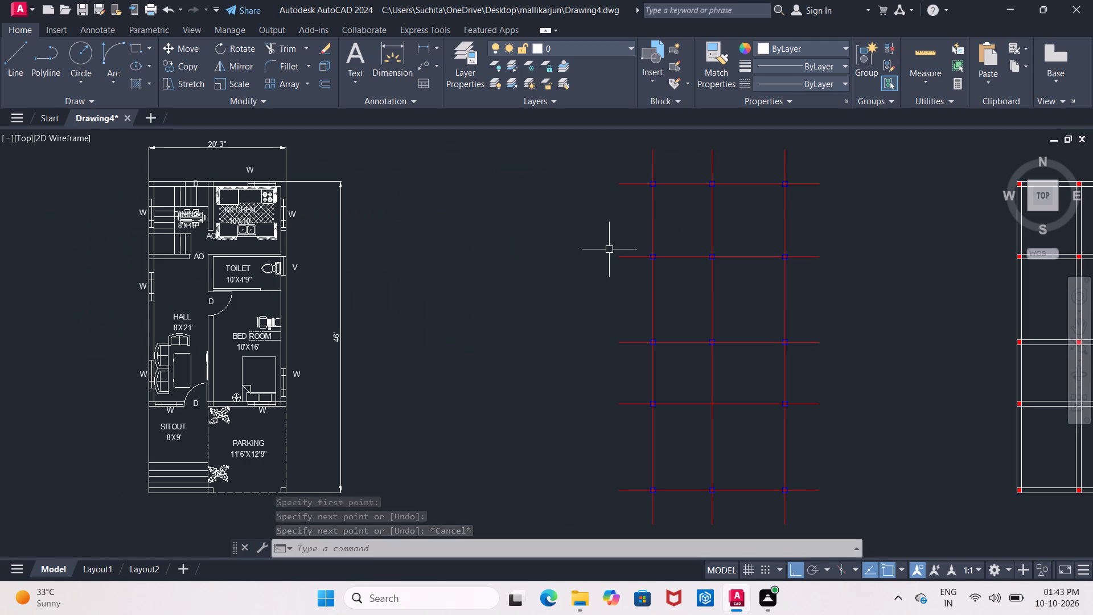
{"action": "middle_click_drag", "start_coordinate": [599, 250], "coordinate": [338, 233]}
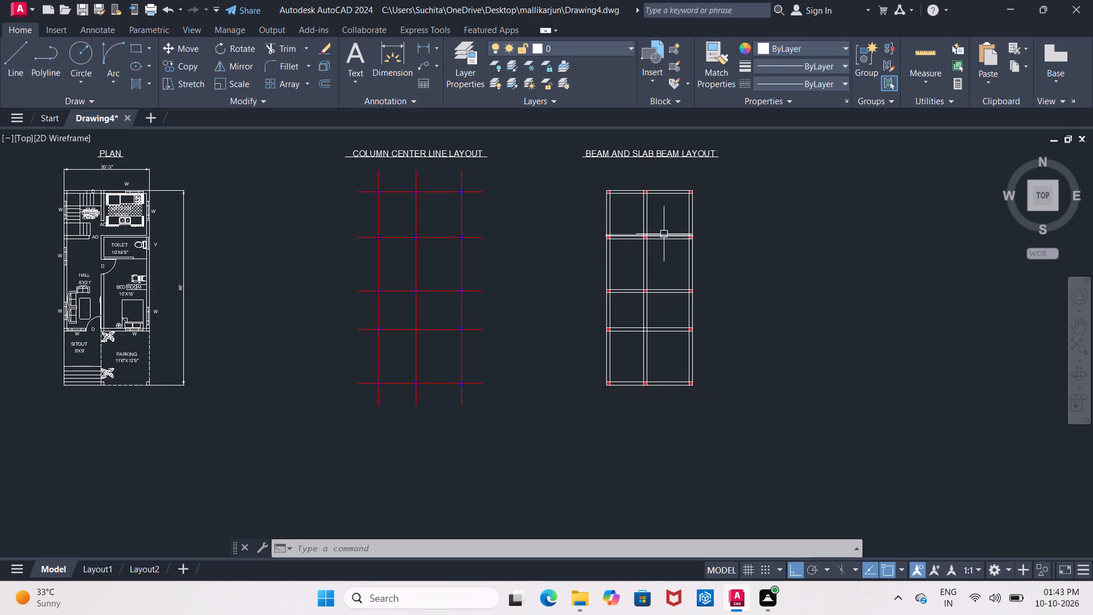
{"action": "scroll", "coordinate": [718, 173], "scroll_direction": "down", "scroll_amount": 1}
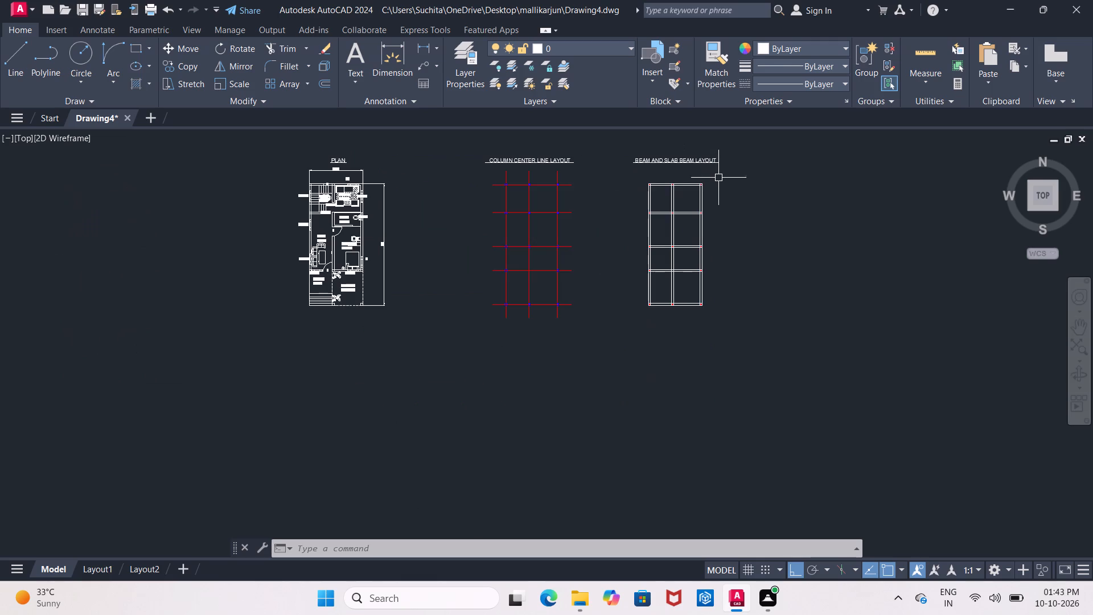
{"action": "middle_click_drag", "start_coordinate": [722, 200], "coordinate": [673, 167]}
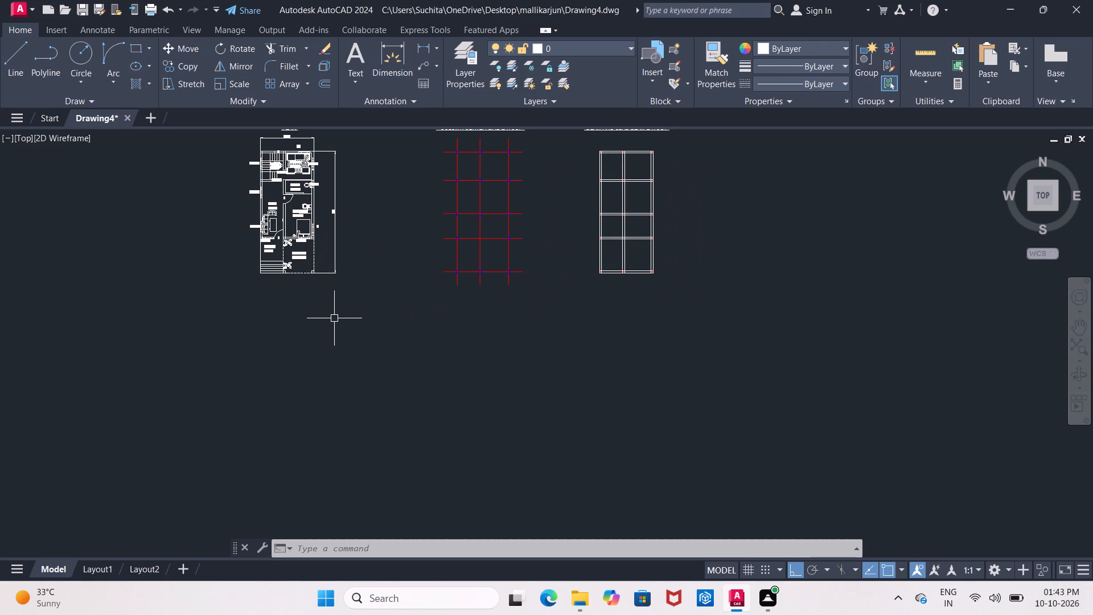
{"action": "scroll", "coordinate": [307, 301], "scroll_direction": "down", "scroll_amount": 2}
{"action": "scroll", "coordinate": [337, 302], "scroll_direction": "up", "scroll_amount": 1}
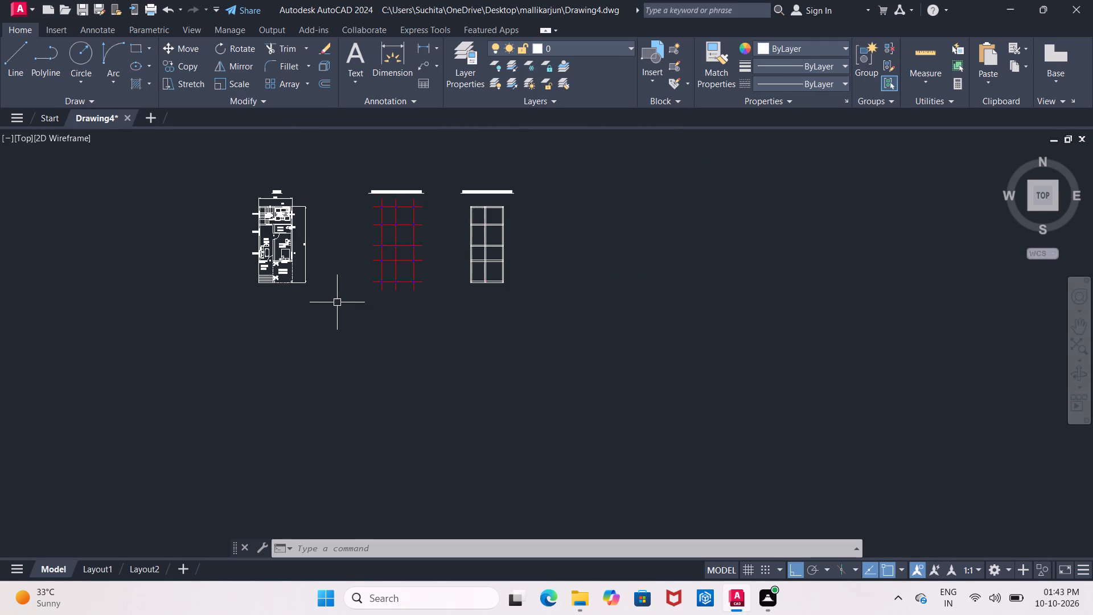
{"action": "scroll", "coordinate": [337, 302], "scroll_direction": "up", "scroll_amount": 1}
{"action": "middle_click_drag", "start_coordinate": [338, 301], "coordinate": [243, 400]}
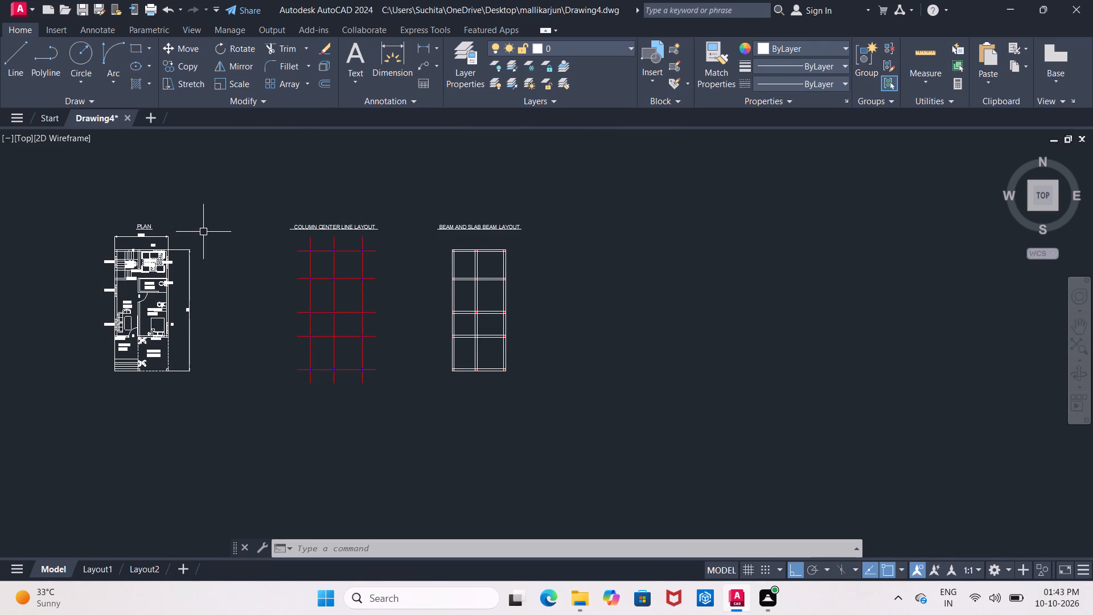
{"action": "scroll", "coordinate": [203, 232], "scroll_direction": "up", "scroll_amount": 1}
{"action": "middle_click_drag", "start_coordinate": [203, 232], "coordinate": [282, 196]}
{"action": "scroll", "coordinate": [159, 181], "scroll_direction": "up", "scroll_amount": 1}
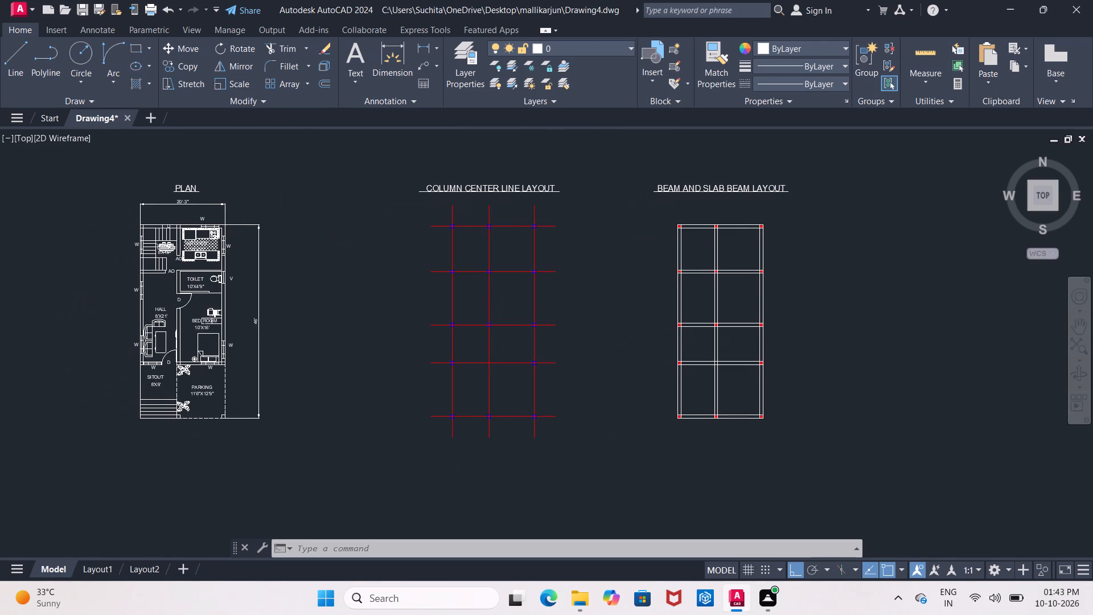
{"action": "scroll", "coordinate": [159, 181], "scroll_direction": "up", "scroll_amount": 2}
{"action": "middle_click_drag", "start_coordinate": [165, 183], "coordinate": [122, 176]}
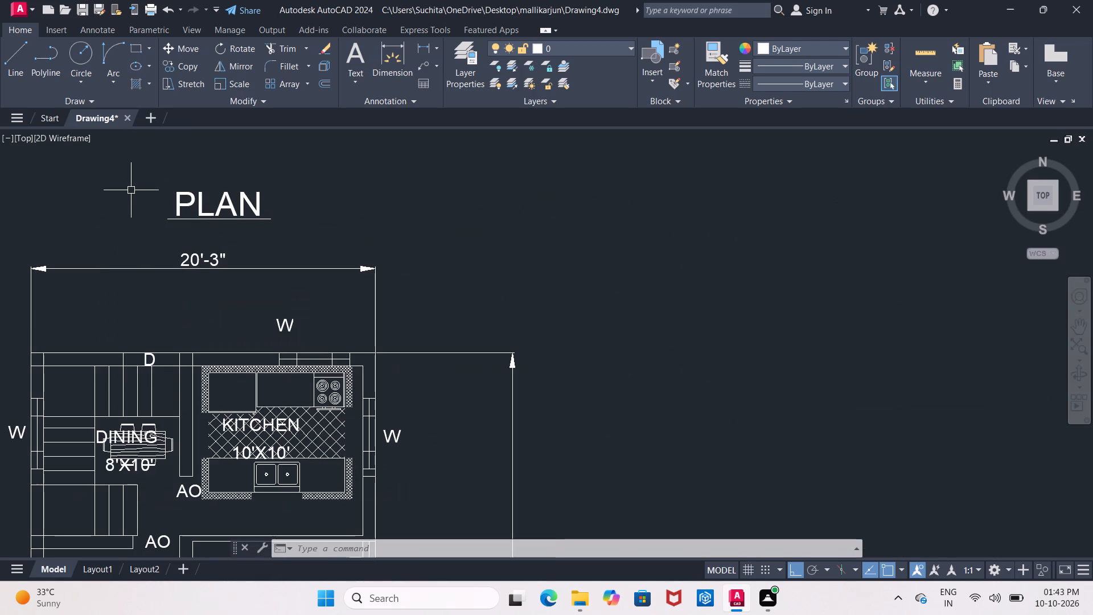
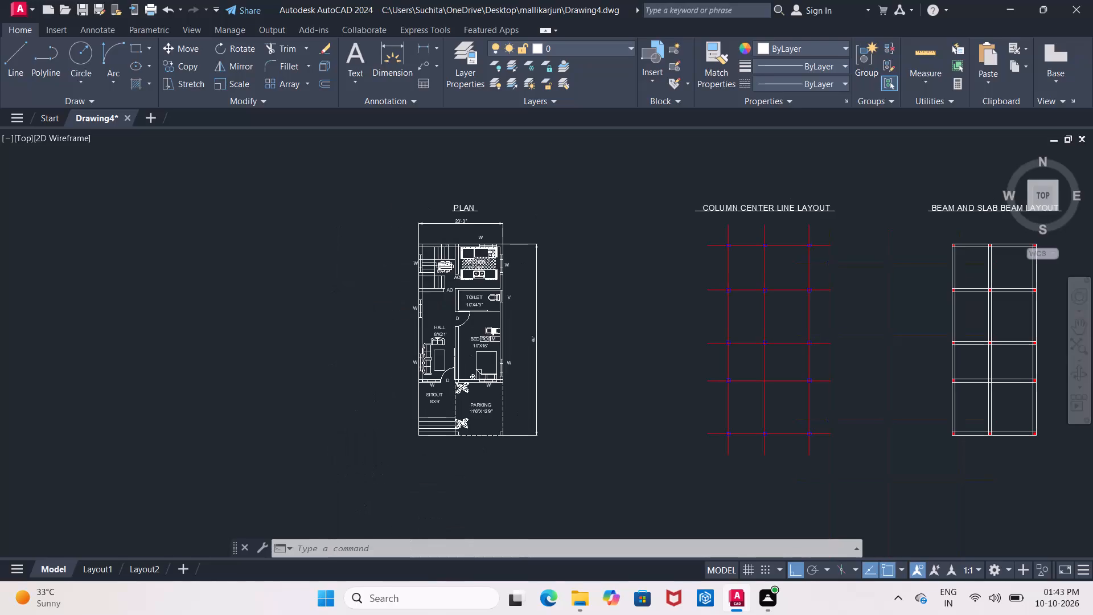
Examine the floor plan, the column center line layout and the beam and slab beam layout, including the plan's room details.
{"action": "middle_click_drag", "start_coordinate": [559, 215], "coordinate": [472, 190]}
{"action": "middle_click_drag", "start_coordinate": [481, 196], "coordinate": [373, 188]}
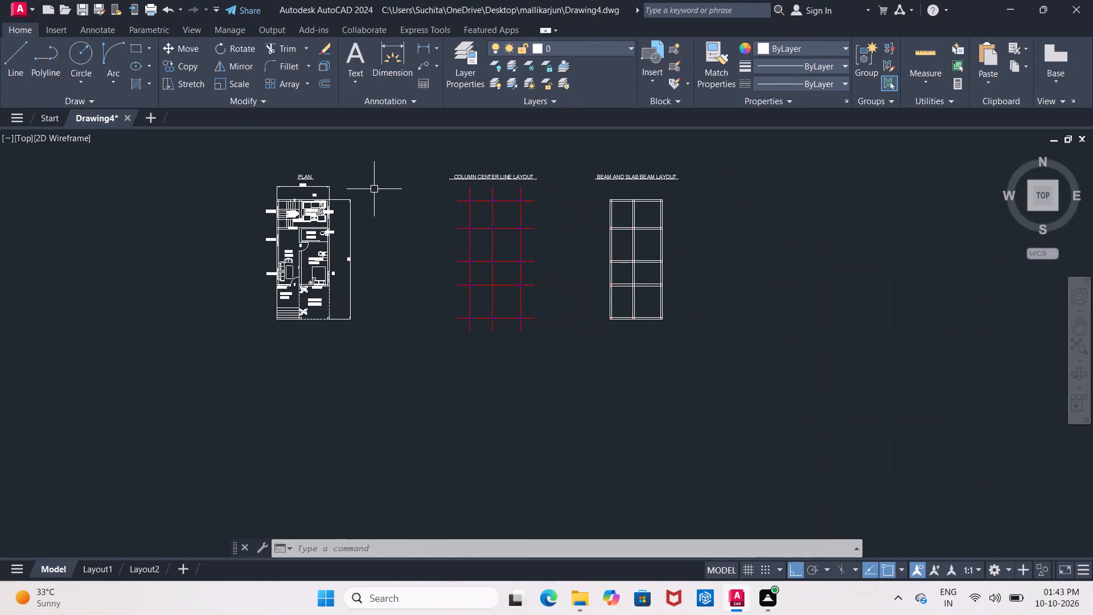
{"action": "middle_click_drag", "start_coordinate": [402, 198], "coordinate": [352, 210]}
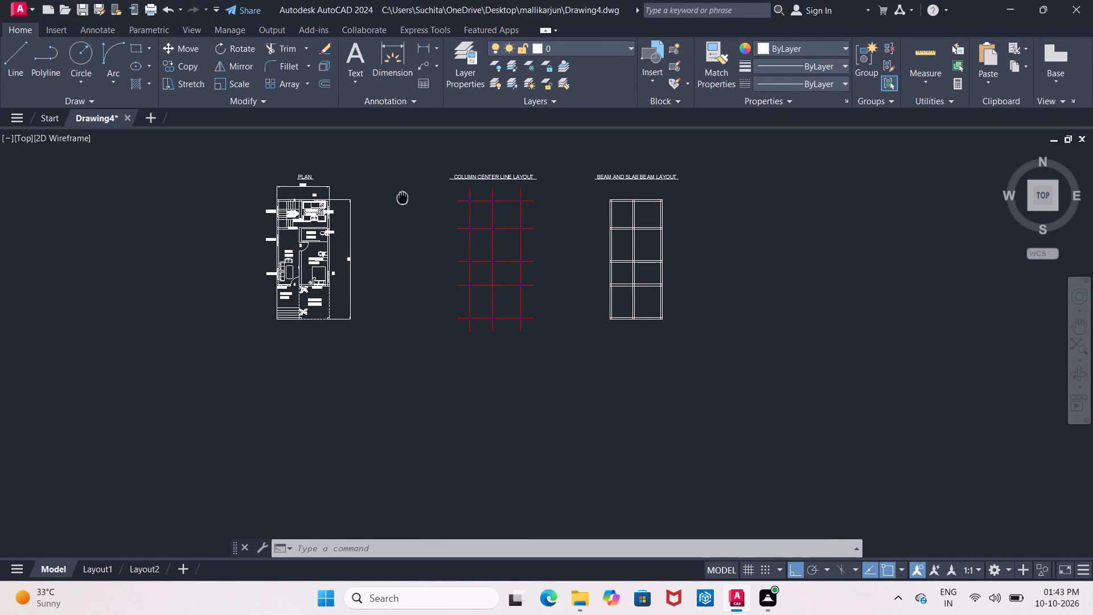
{"action": "middle_click_drag", "start_coordinate": [352, 210], "coordinate": [332, 208]}
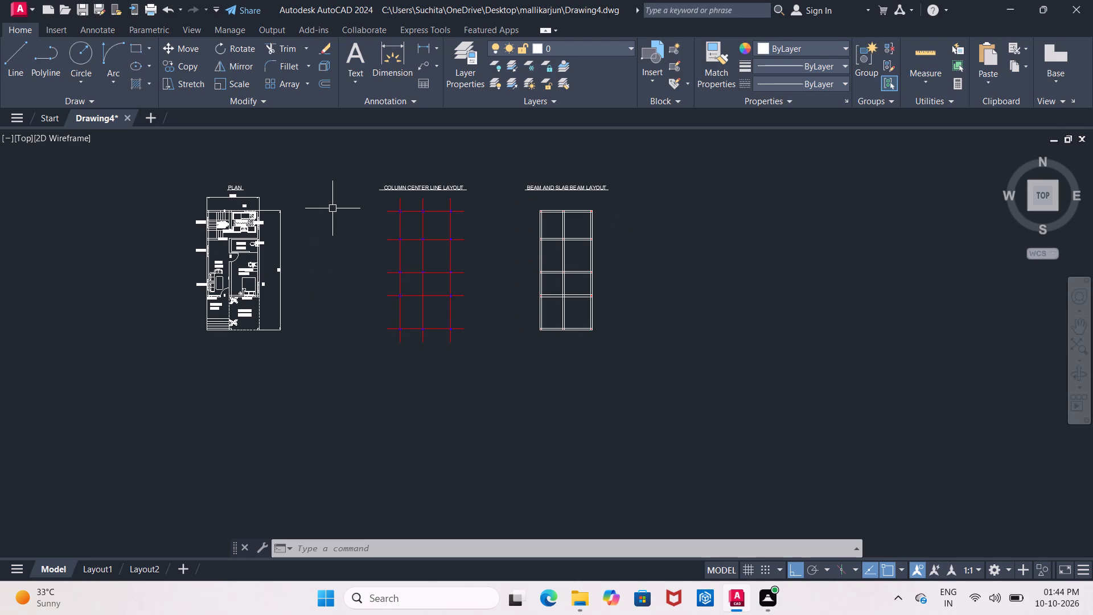
{"action": "scroll", "coordinate": [332, 208], "scroll_direction": "down", "scroll_amount": 1}
{"action": "scroll", "coordinate": [332, 208], "scroll_direction": "up", "scroll_amount": 3}
{"action": "middle_click_drag", "start_coordinate": [332, 208], "coordinate": [256, 188]}
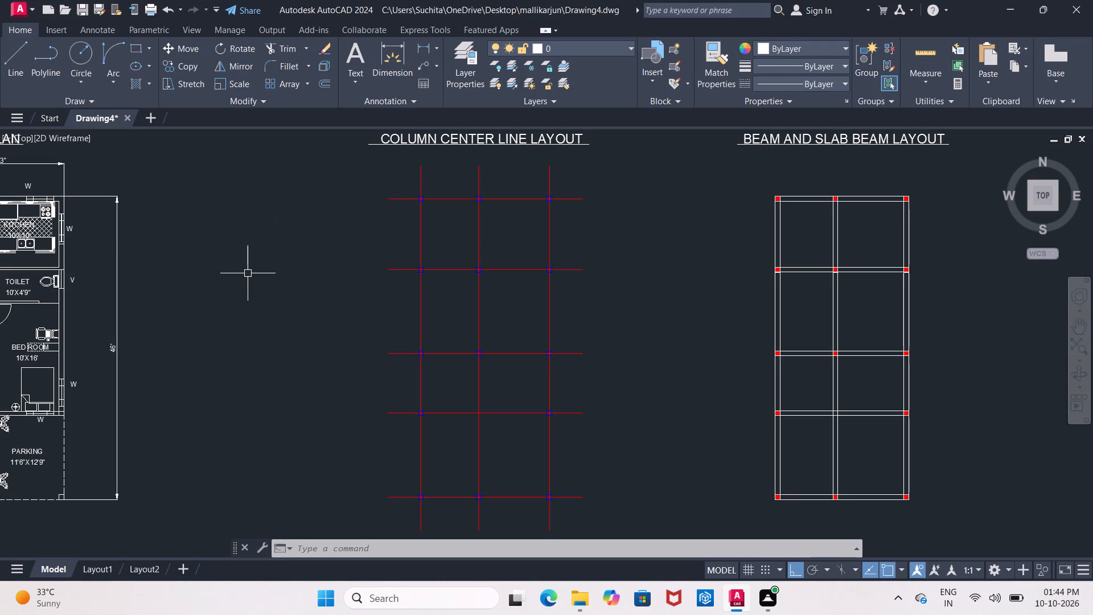
{"action": "scroll", "coordinate": [251, 272], "scroll_direction": "down", "scroll_amount": 3}
{"action": "scroll", "coordinate": [251, 272], "scroll_direction": "up", "scroll_amount": 2}
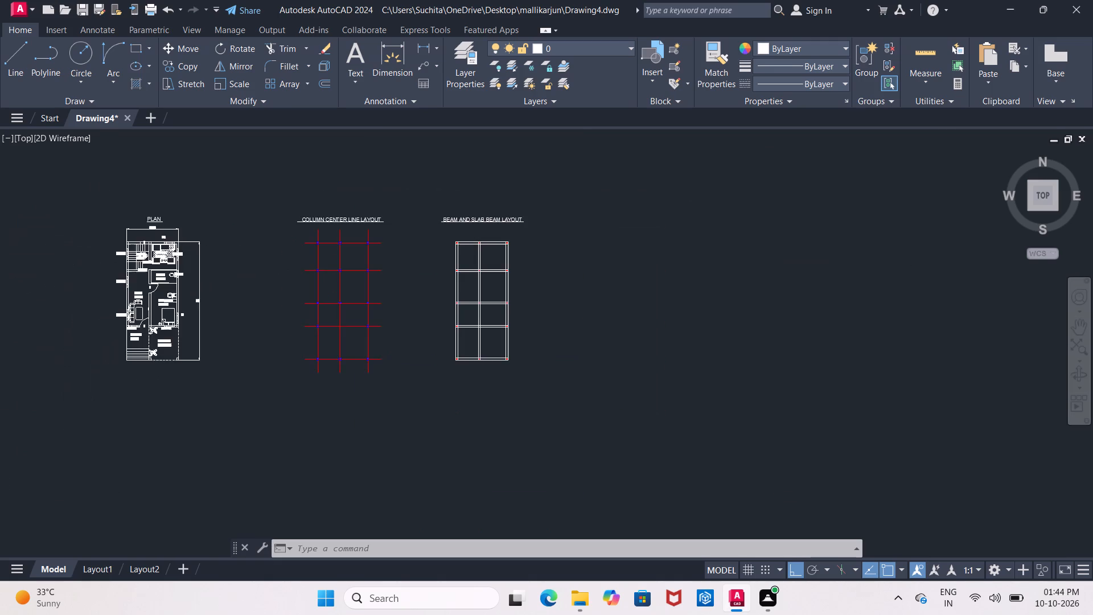
{"action": "middle_click_drag", "start_coordinate": [251, 272], "coordinate": [243, 248]}
{"action": "scroll", "coordinate": [243, 248], "scroll_direction": "up", "scroll_amount": 1}
{"action": "scroll", "coordinate": [243, 248], "scroll_direction": "down", "scroll_amount": 2}
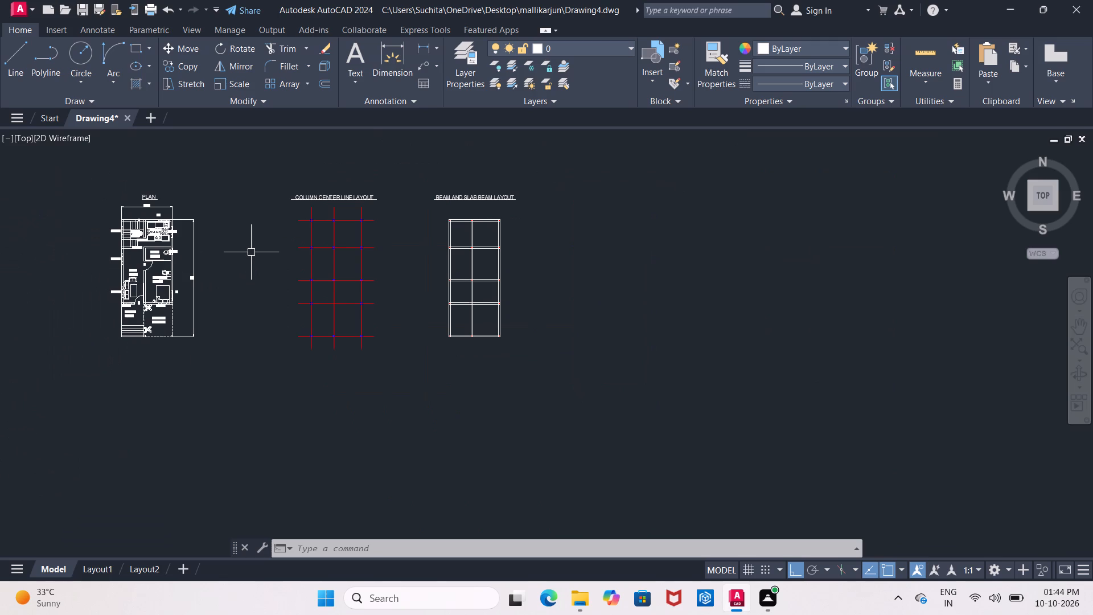
{"action": "scroll", "coordinate": [248, 235], "scroll_direction": "up", "scroll_amount": 1}
{"action": "middle_click_drag", "start_coordinate": [248, 235], "coordinate": [277, 228]}
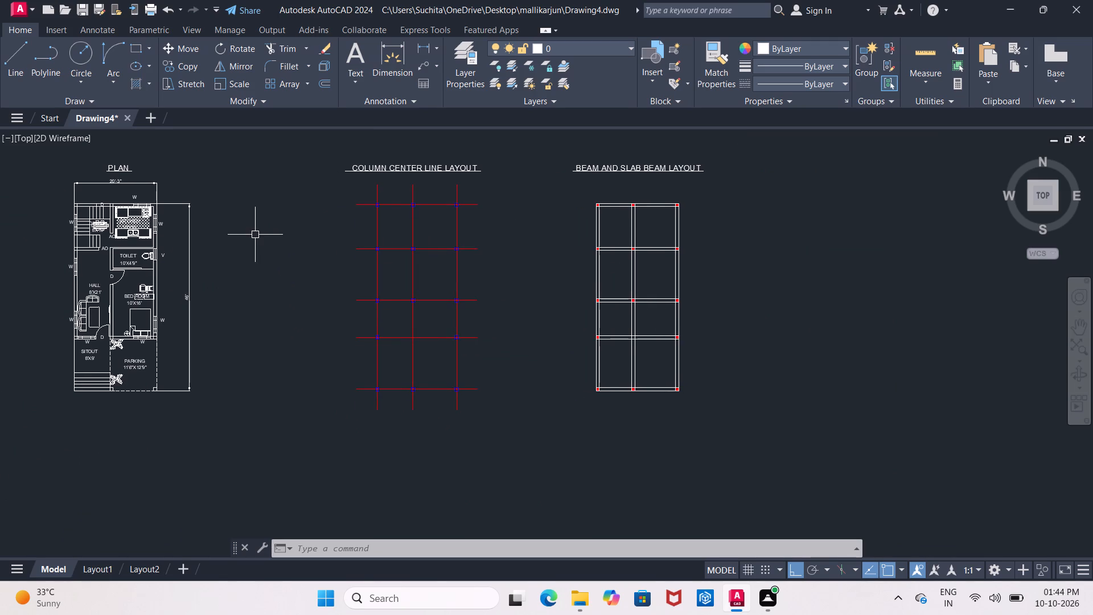
{"action": "middle_click_drag", "start_coordinate": [272, 225], "coordinate": [277, 219]}
{"action": "scroll", "coordinate": [278, 220], "scroll_direction": "up", "scroll_amount": 1}
{"action": "middle_click_drag", "start_coordinate": [278, 220], "coordinate": [409, 199]}
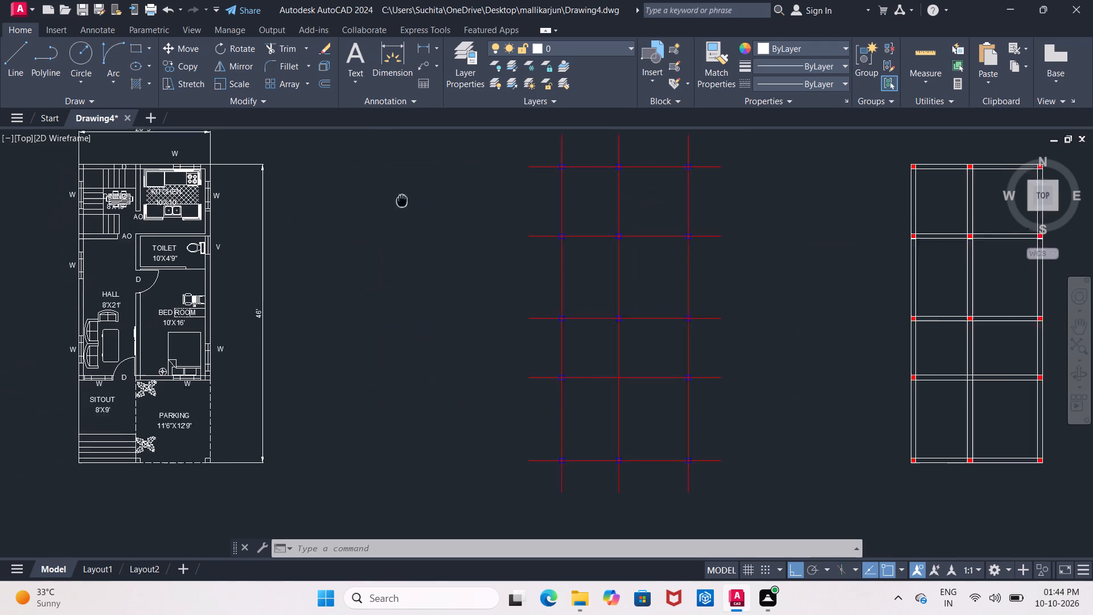
{"action": "middle_click_drag", "start_coordinate": [409, 199], "coordinate": [461, 190]}
{"action": "scroll", "coordinate": [212, 204], "scroll_direction": "up", "scroll_amount": 1}
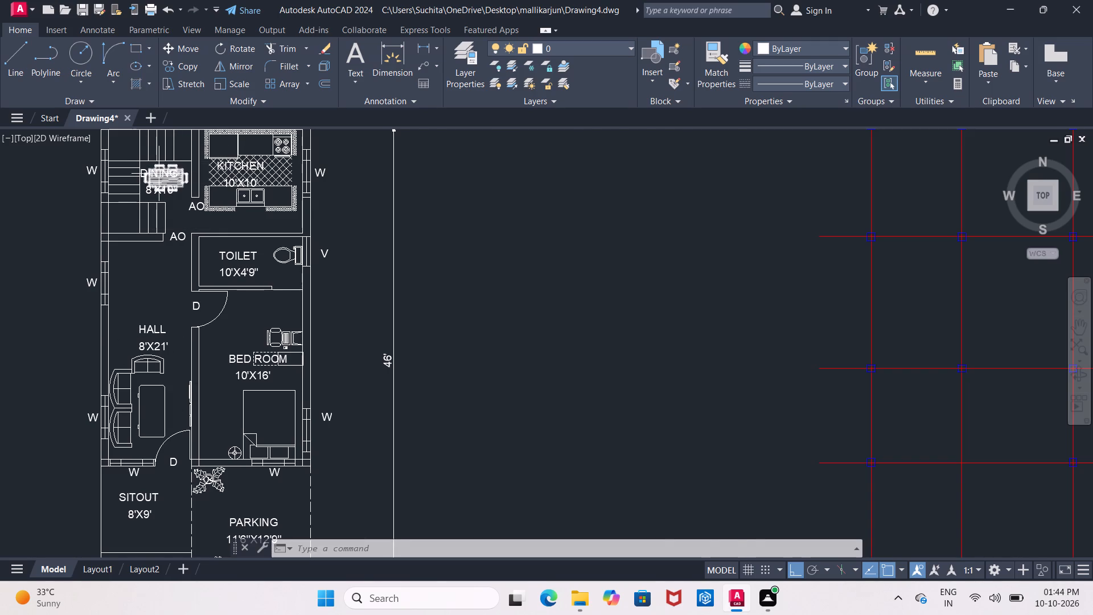
{"action": "scroll", "coordinate": [159, 174], "scroll_direction": "up", "scroll_amount": 3}
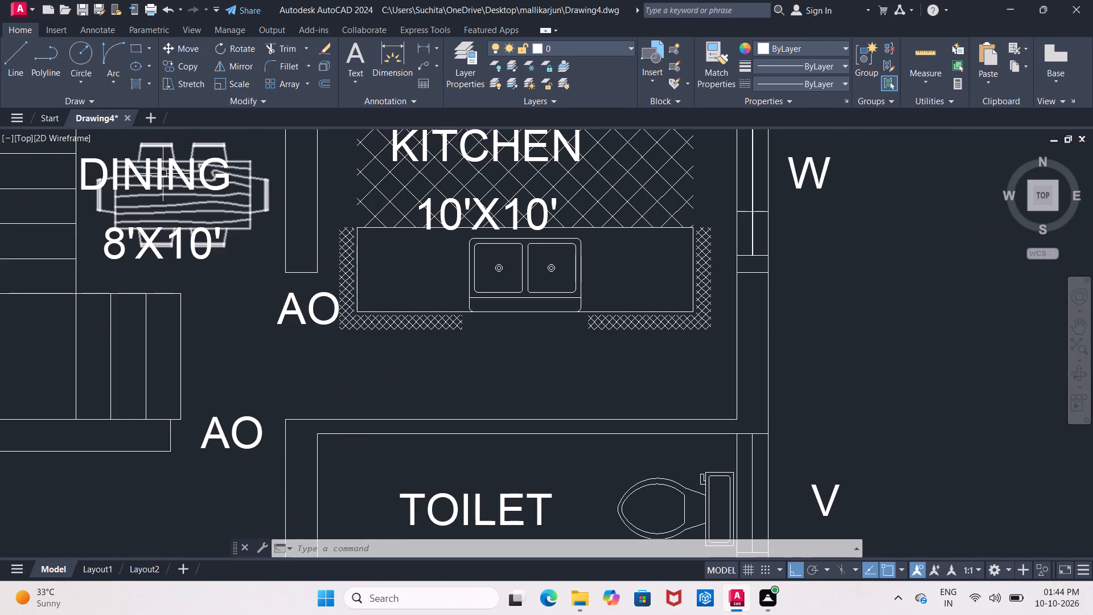
{"action": "scroll", "coordinate": [163, 174], "scroll_direction": "down", "scroll_amount": 6}
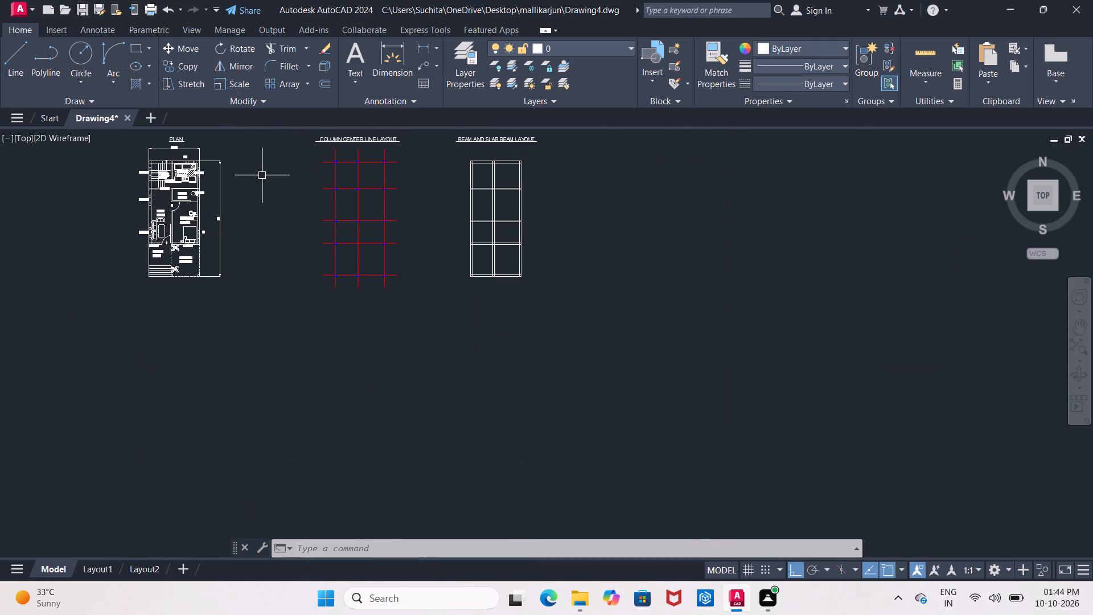
Move the column center line layout and the beam and slab beam layout together, with their titles, horizontally closer to the plan.
{"action": "middle_click_drag", "start_coordinate": [269, 178], "coordinate": [170, 202]}
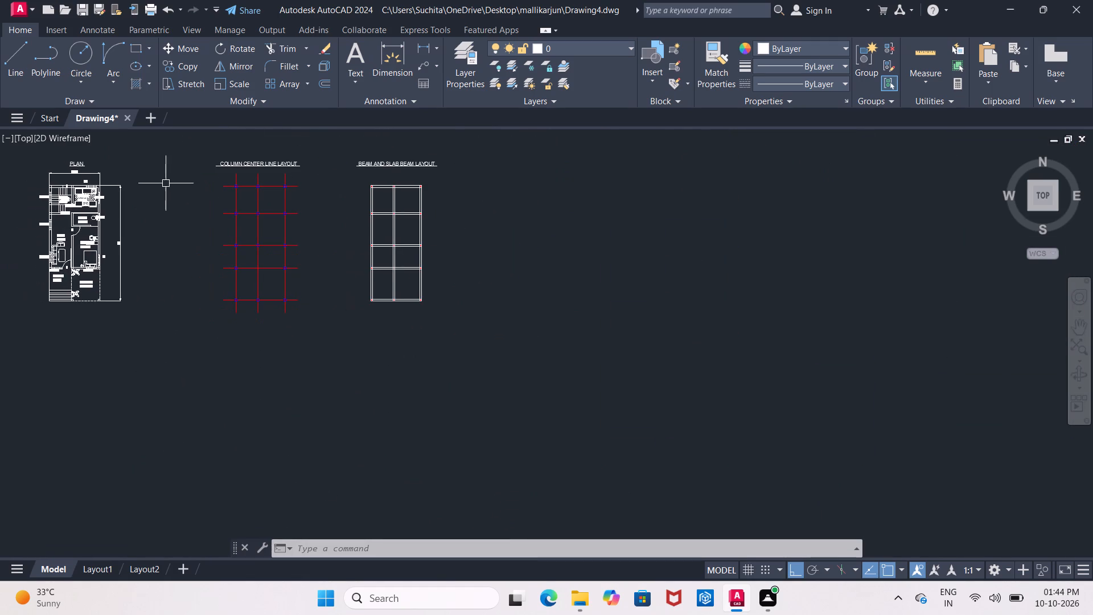
{"action": "left_click", "coordinate": [169, 149]}
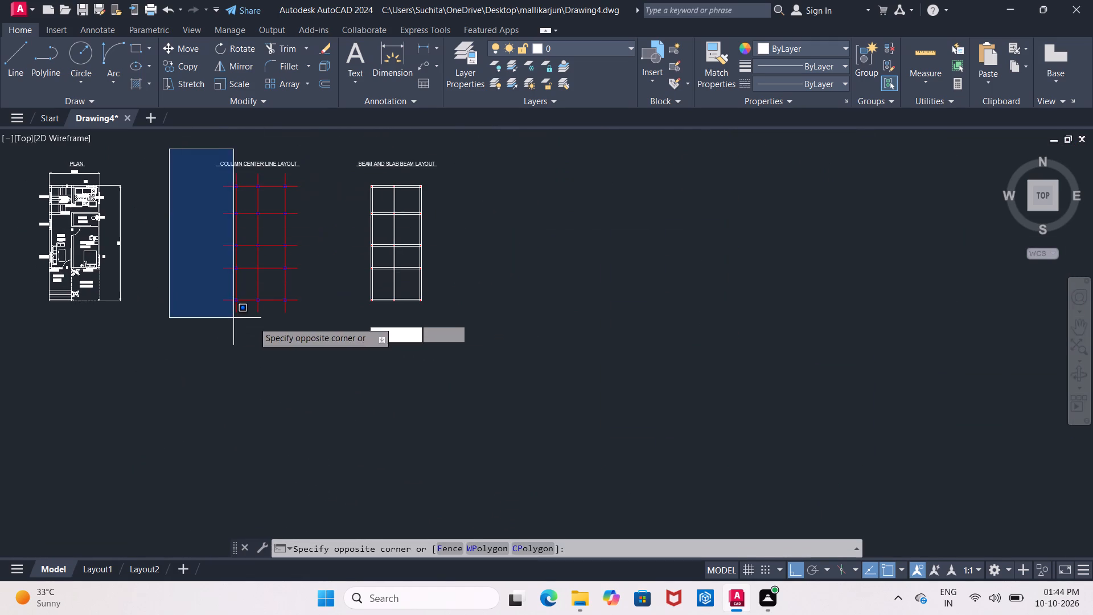
{"action": "left_click", "coordinate": [491, 326]}
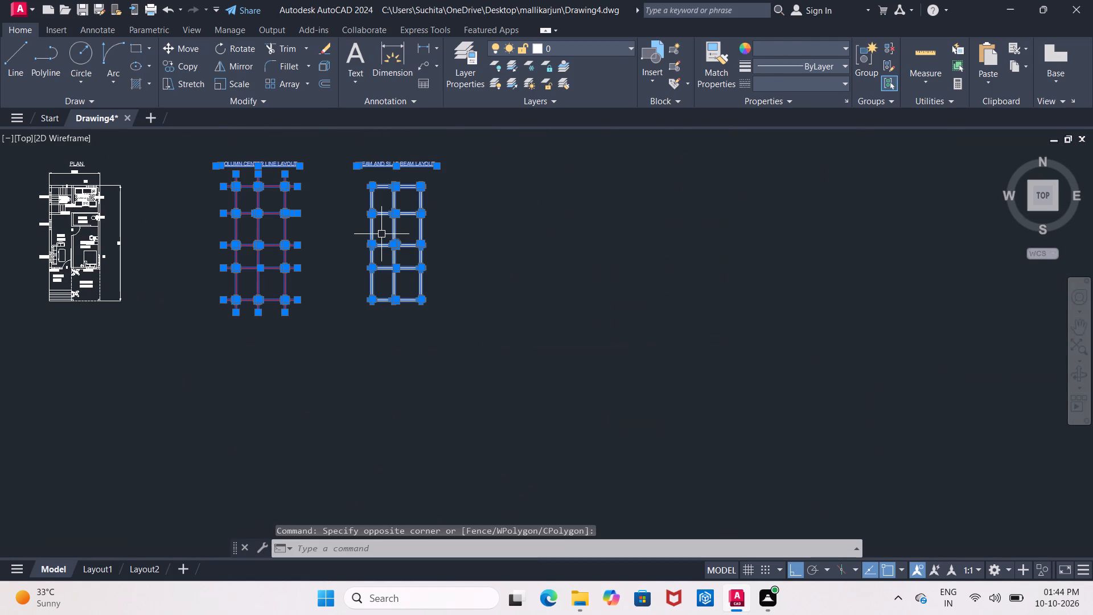
{"action": "left_click", "coordinate": [186, 49]}
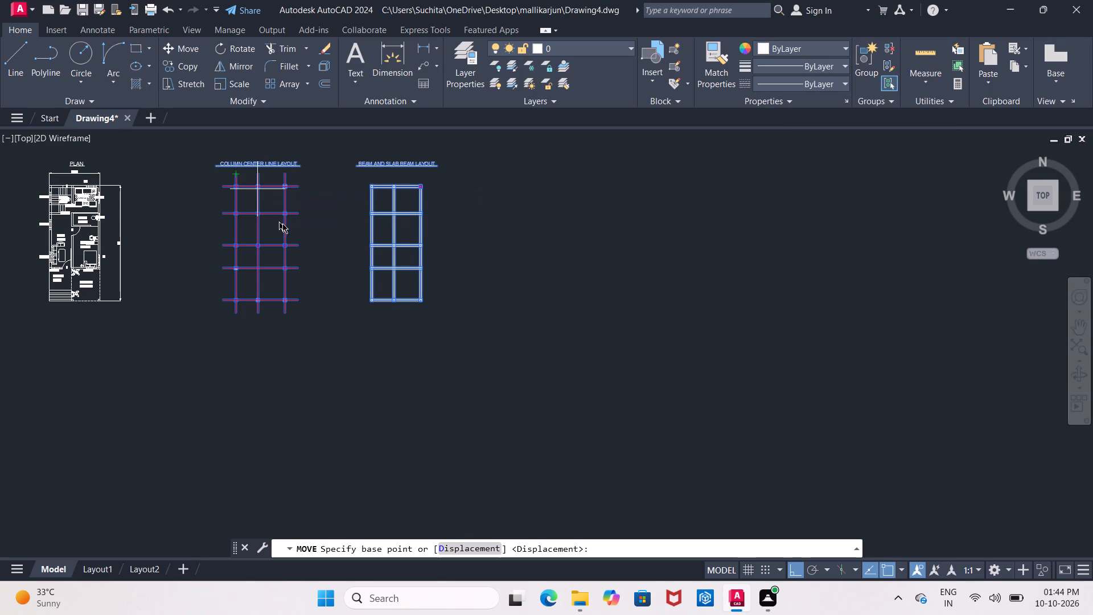
{"action": "left_click", "coordinate": [320, 232]}
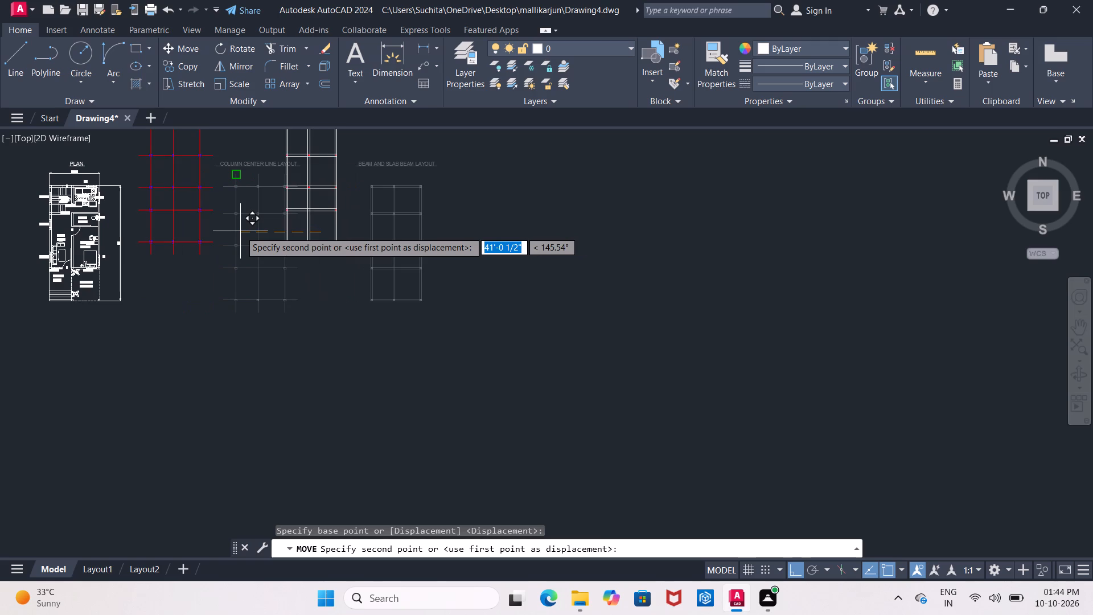
{"action": "scroll", "coordinate": [240, 231], "scroll_direction": "down", "scroll_amount": 2}
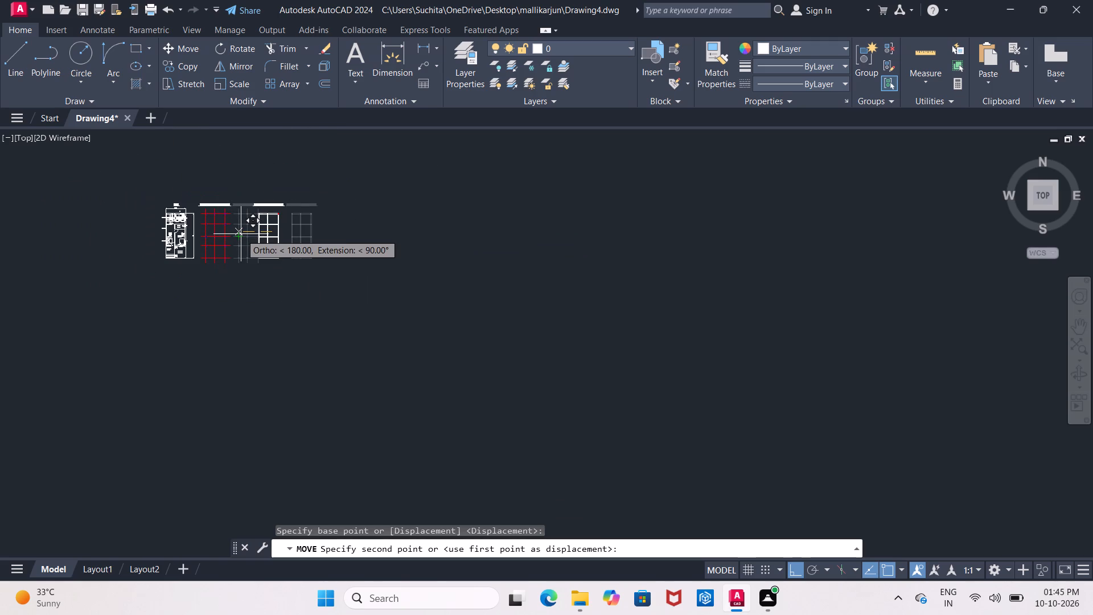
{"action": "left_click", "coordinate": [241, 234]}
{"action": "scroll", "coordinate": [244, 235], "scroll_direction": "up", "scroll_amount": 1}
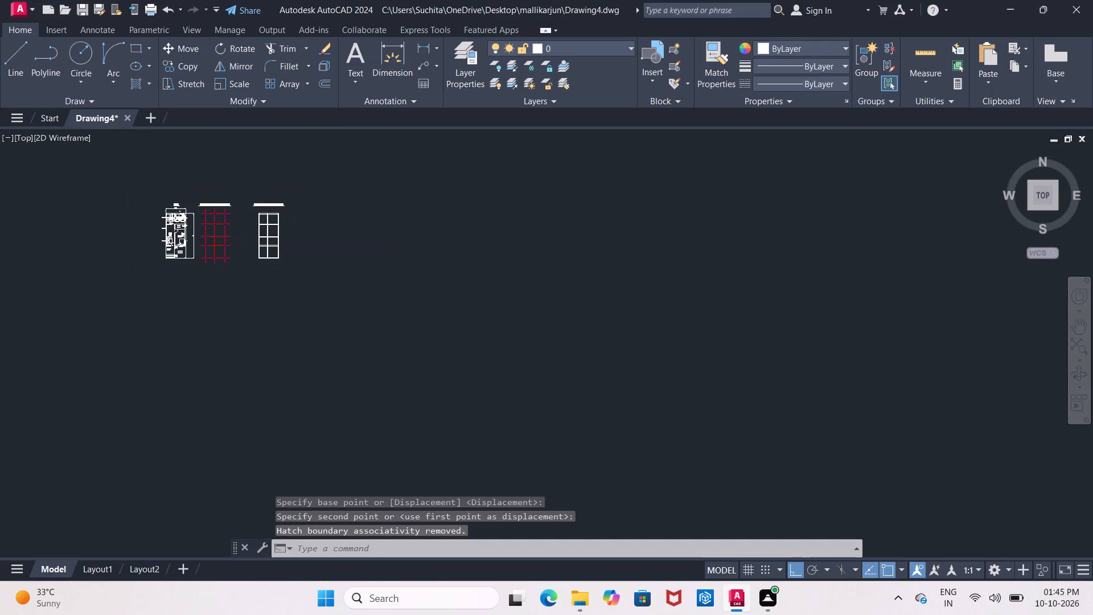
{"action": "middle_click_drag", "start_coordinate": [244, 235], "coordinate": [246, 225]}
{"action": "scroll", "coordinate": [246, 225], "scroll_direction": "up", "scroll_amount": 1}
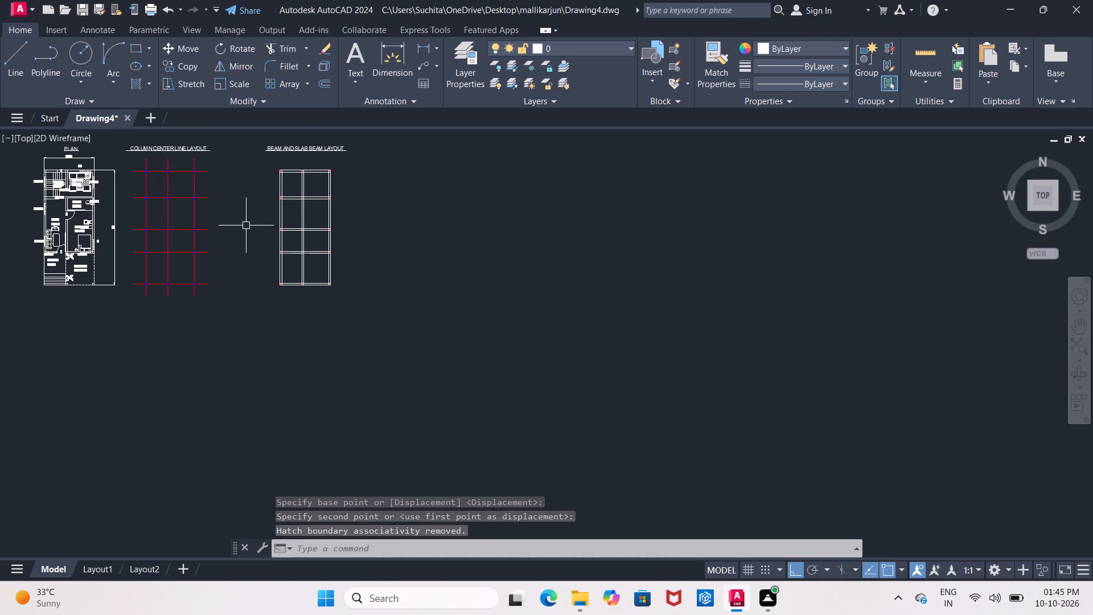
{"action": "middle_click_drag", "start_coordinate": [246, 225], "coordinate": [219, 219]}
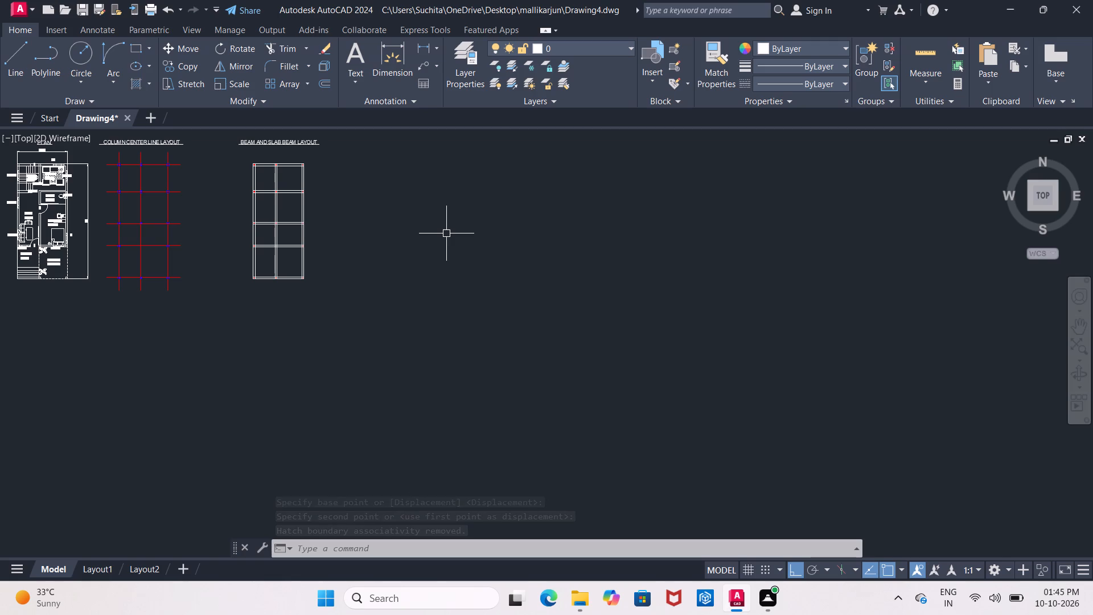
Review the file open and save settings in the Options dialog.
{"action": "key", "text": "Escape"}
{"action": "type", "text": "OP"}
{"action": "type", "text": "TI"}
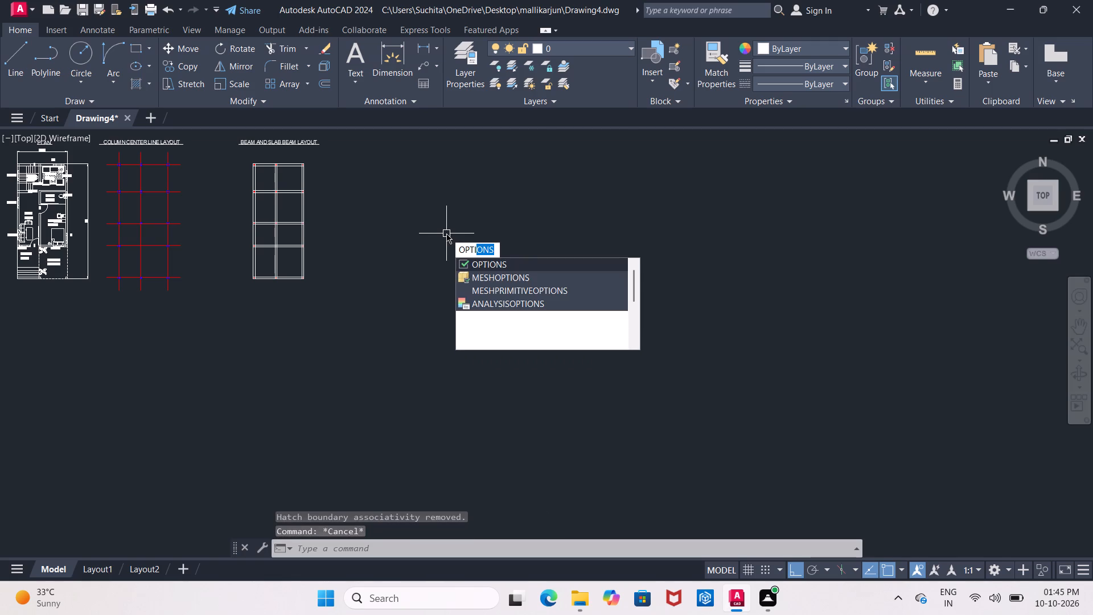
{"action": "left_click", "coordinate": [535, 264]}
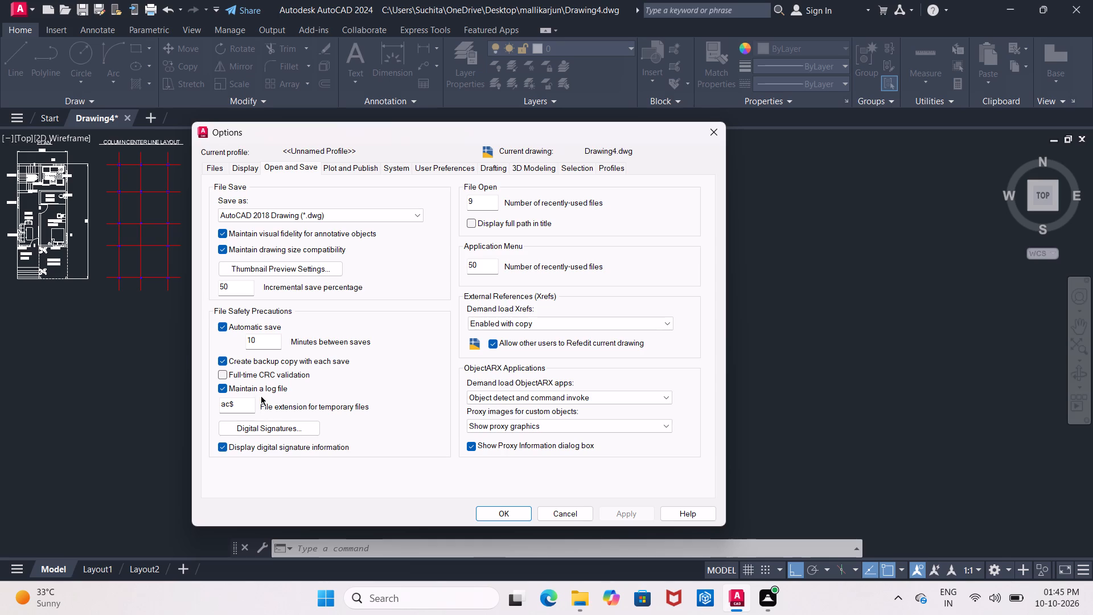
{"action": "left_click", "coordinate": [508, 509]}
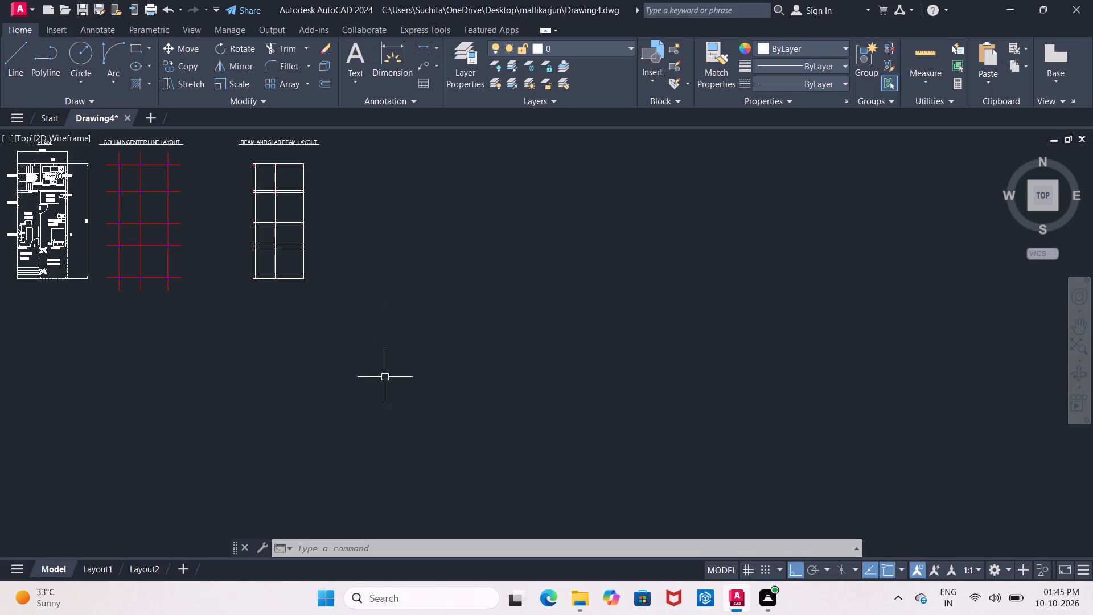
Move the beam and slab beam layout with its title about 17' horizontally toward the column center line layout.
{"action": "scroll", "coordinate": [354, 333], "scroll_direction": "down", "scroll_amount": 2}
{"action": "middle_click_drag", "start_coordinate": [356, 335], "coordinate": [415, 300]}
{"action": "scroll", "coordinate": [386, 287], "scroll_direction": "up", "scroll_amount": 2}
{"action": "middle_click_drag", "start_coordinate": [383, 282], "coordinate": [357, 307]}
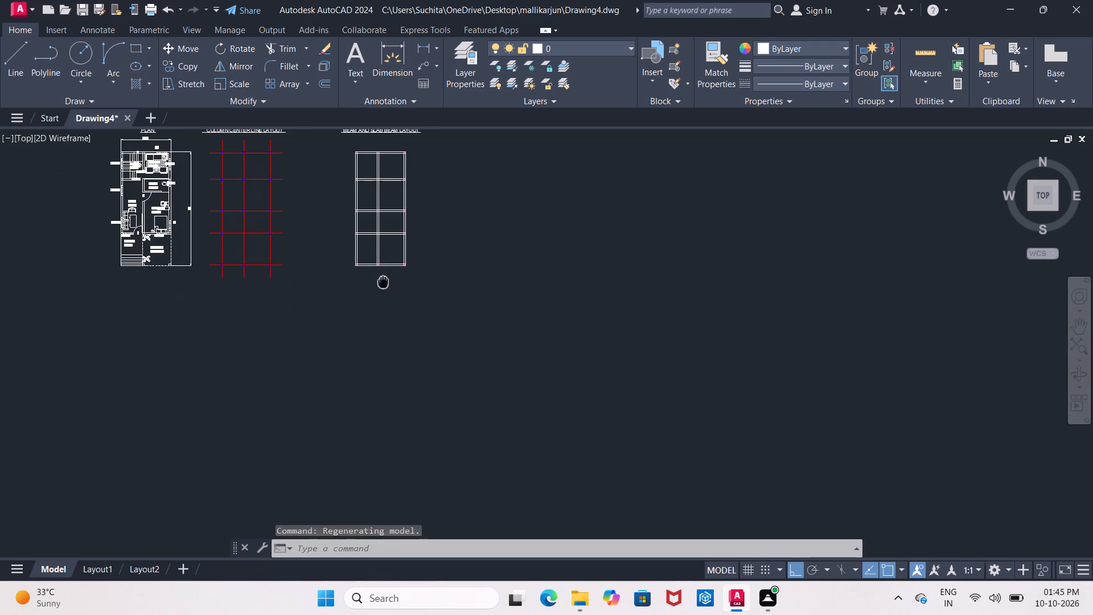
{"action": "scroll", "coordinate": [305, 180], "scroll_direction": "up", "scroll_amount": 1}
{"action": "middle_click_drag", "start_coordinate": [302, 178], "coordinate": [277, 196]}
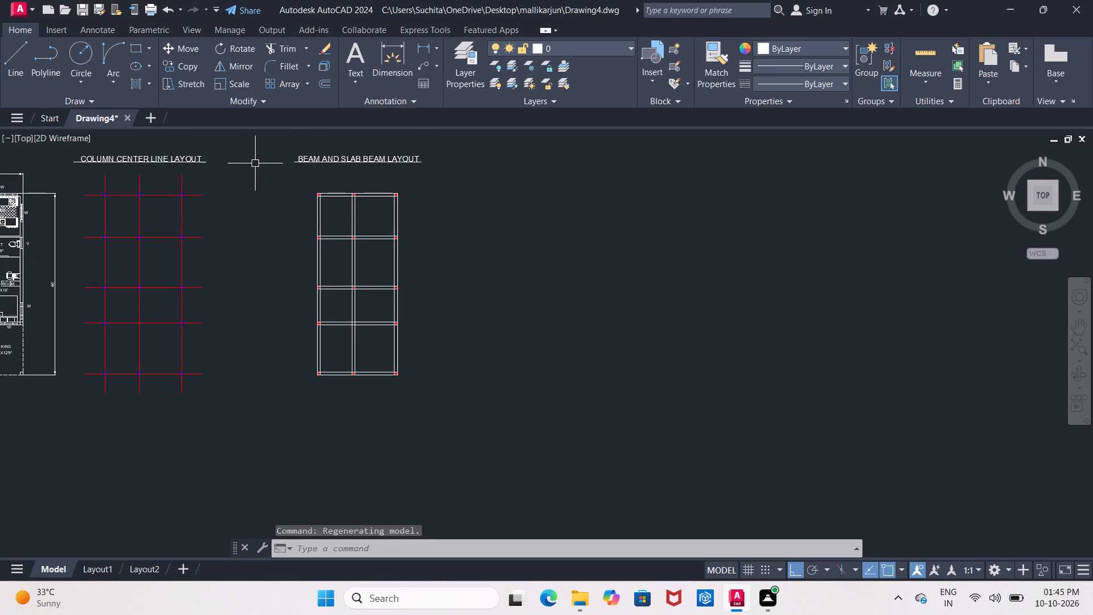
{"action": "left_click", "coordinate": [247, 140]}
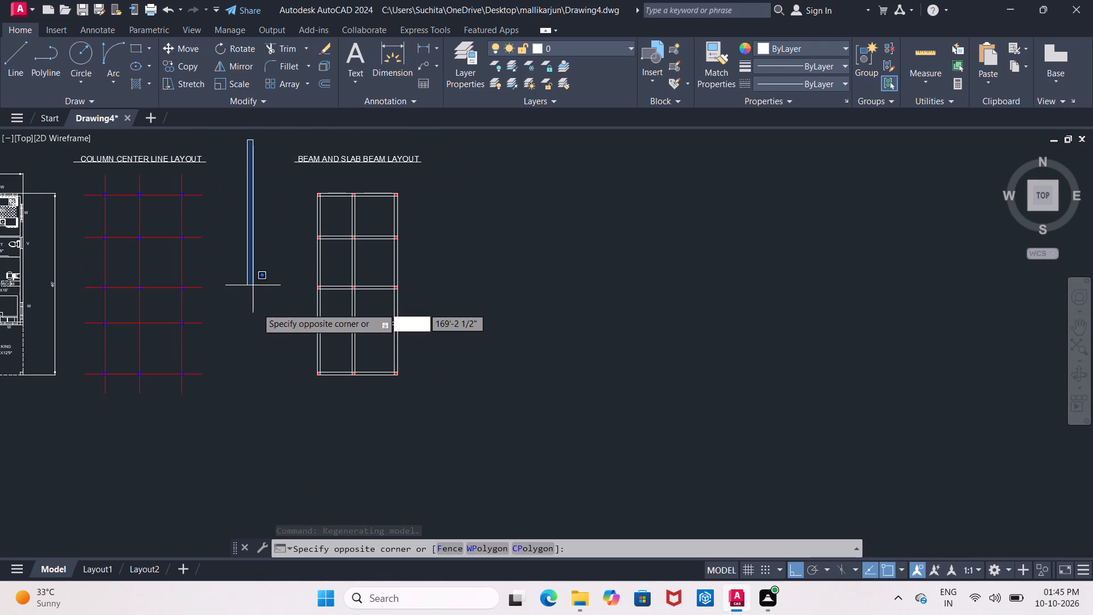
{"action": "left_click", "coordinate": [459, 422]}
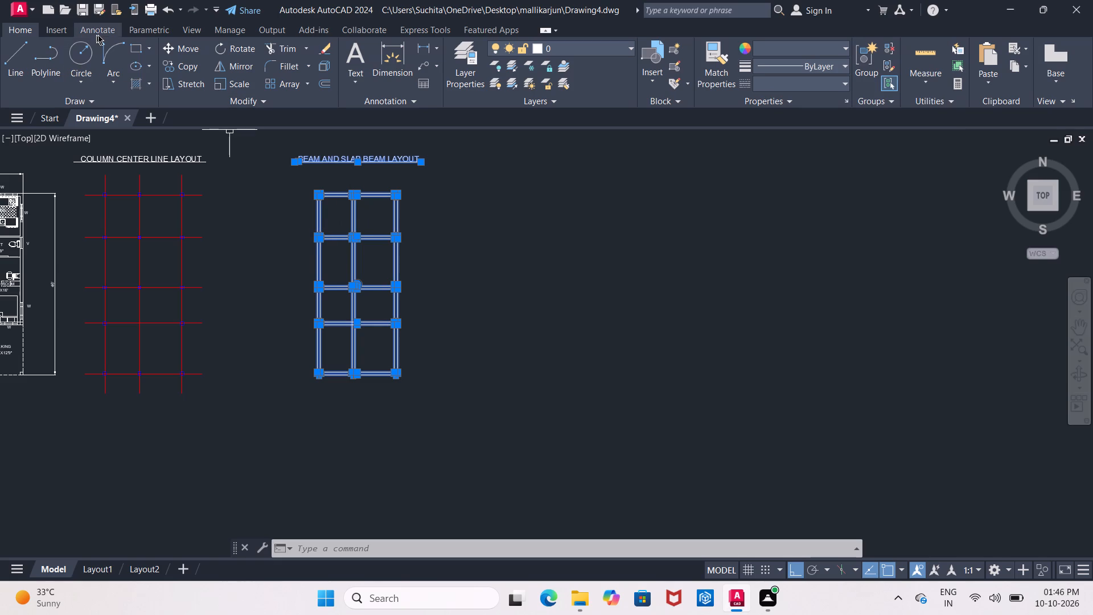
{"action": "left_click", "coordinate": [184, 48]}
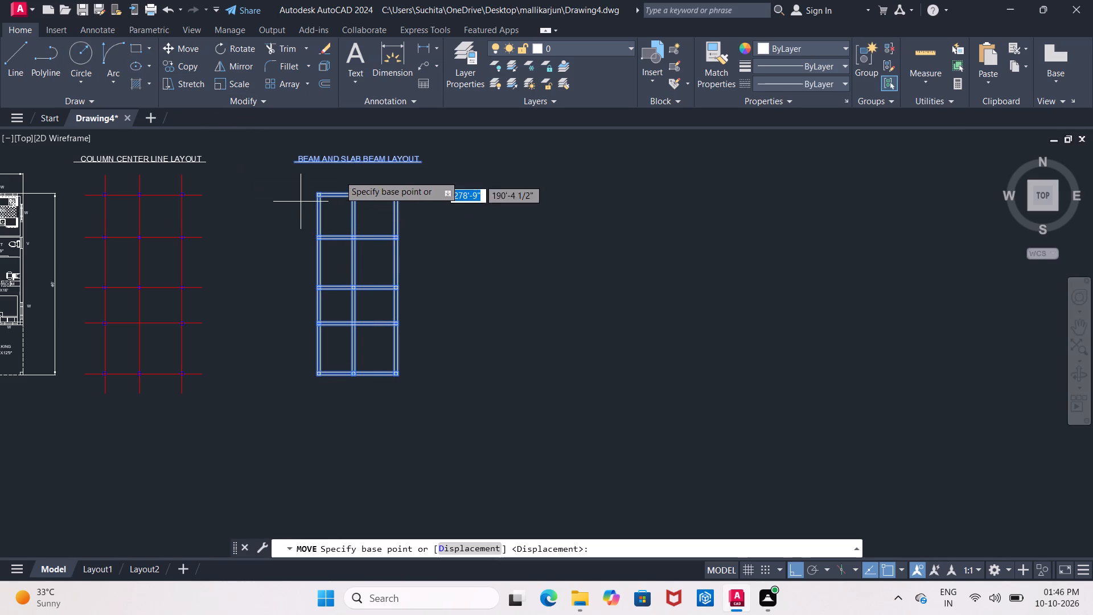
{"action": "left_click", "coordinate": [356, 172]}
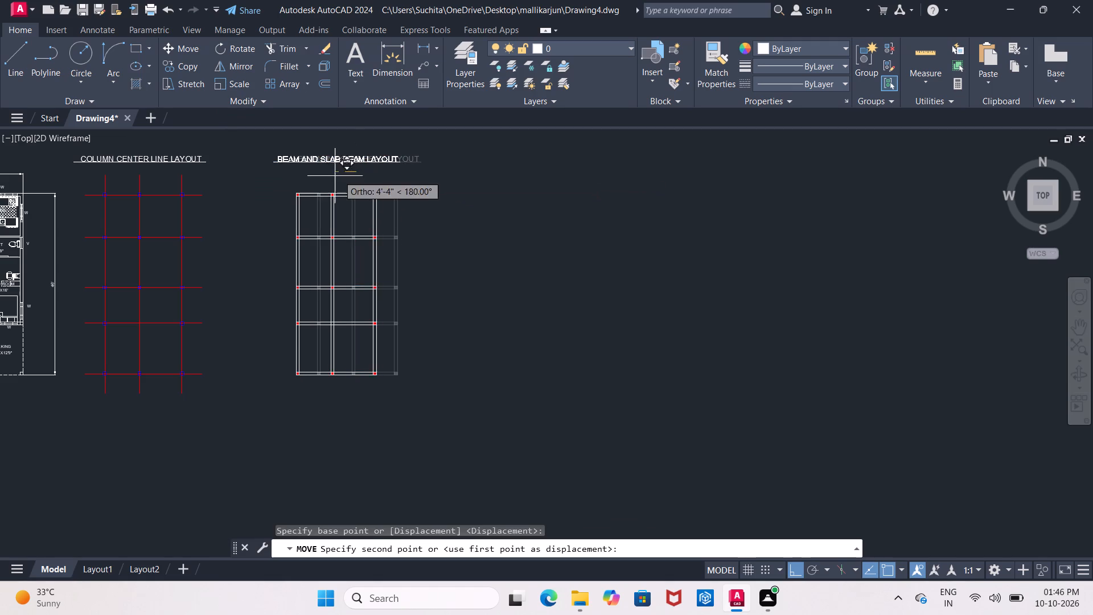
{"action": "left_click", "coordinate": [289, 187]}
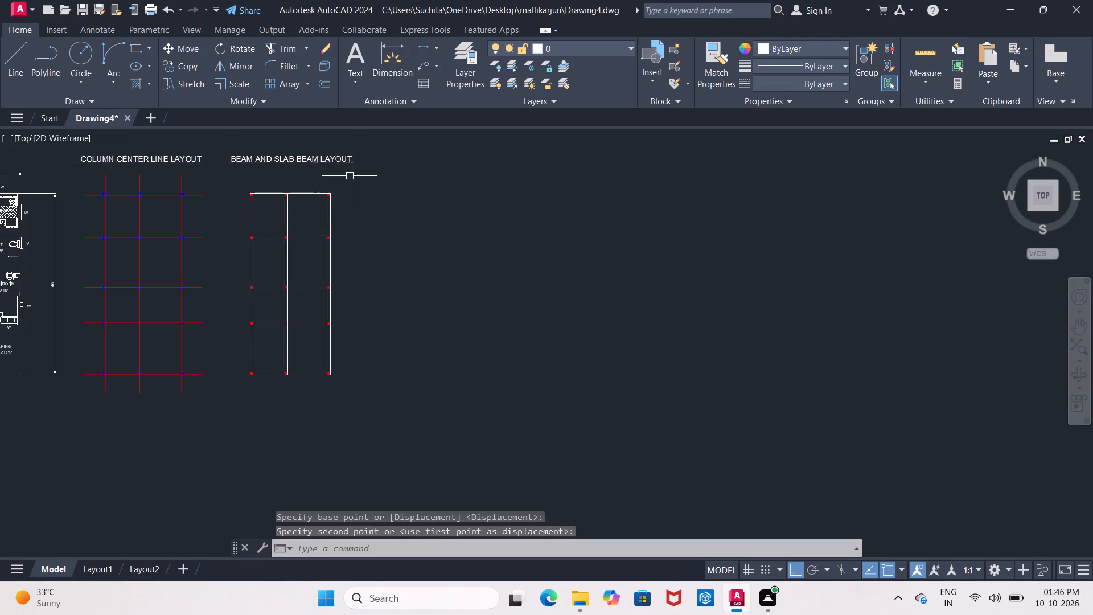
Examine the spacing of the three drawings and the free area below the plan.
{"action": "scroll", "coordinate": [359, 176], "scroll_direction": "down", "scroll_amount": 2}
{"action": "middle_click_drag", "start_coordinate": [403, 205], "coordinate": [402, 205]}
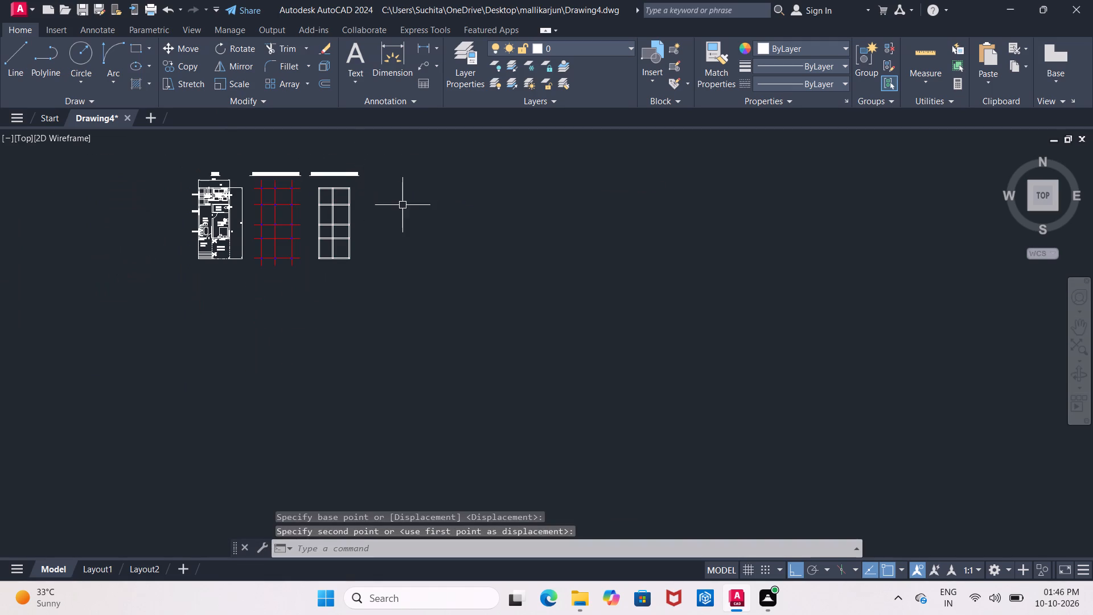
{"action": "middle_click_drag", "start_coordinate": [402, 205], "coordinate": [445, 182]}
{"action": "middle_click_drag", "start_coordinate": [344, 286], "coordinate": [314, 251]}
{"action": "middle_click_drag", "start_coordinate": [439, 327], "coordinate": [388, 362]}
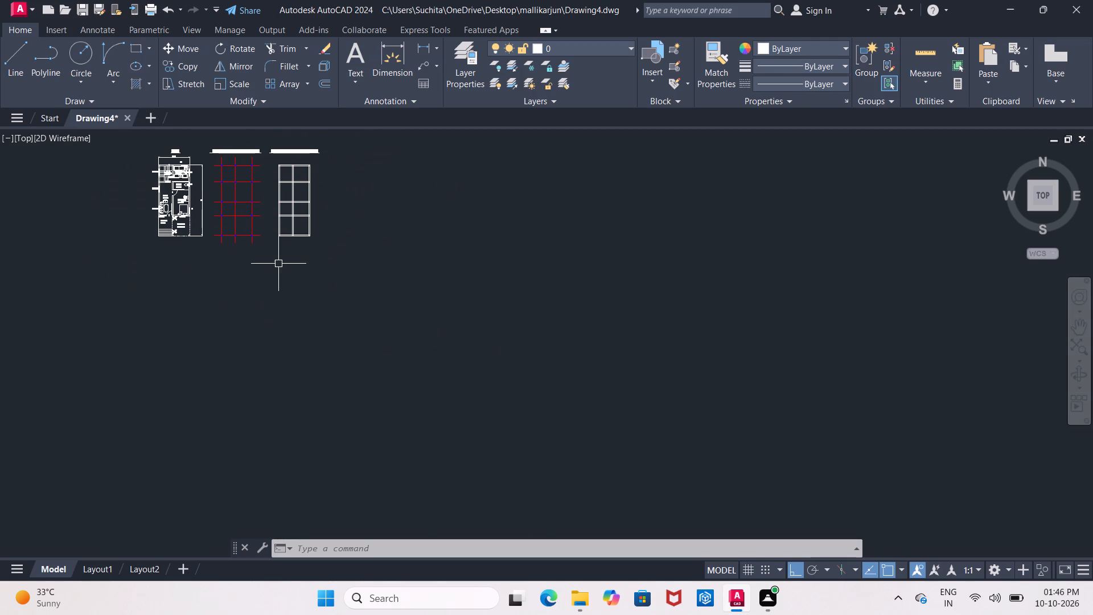
{"action": "scroll", "coordinate": [166, 249], "scroll_direction": "up", "scroll_amount": 2}
{"action": "middle_click_drag", "start_coordinate": [166, 249], "coordinate": [175, 320]}
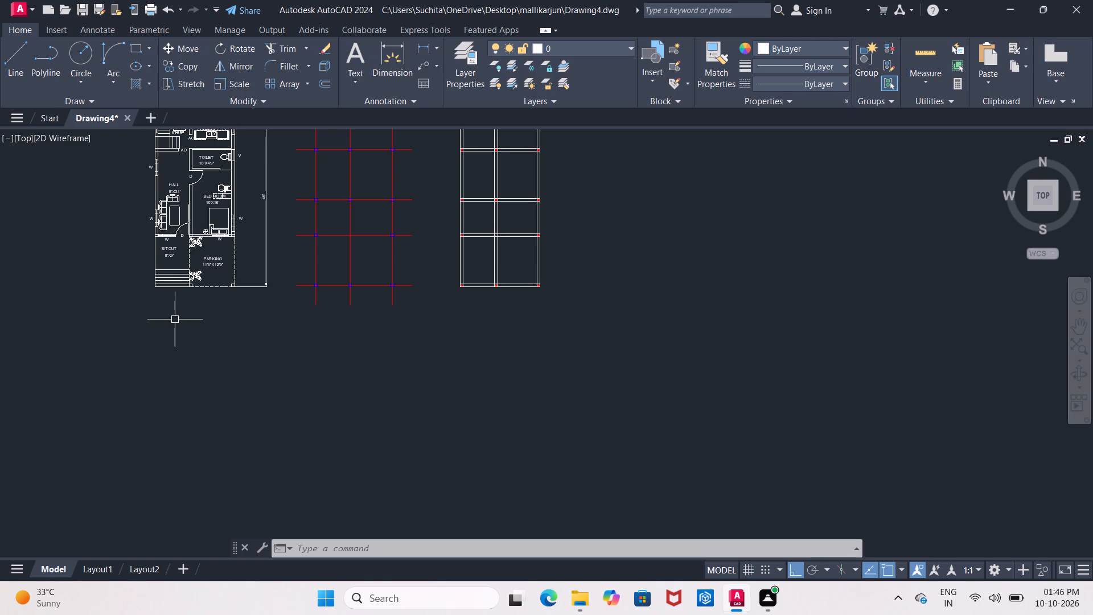
Inspect the free area below the plan's sitout and parking, and the lower ends of the two adjacent layouts.
{"action": "scroll", "coordinate": [205, 335], "scroll_direction": "down", "scroll_amount": 1}
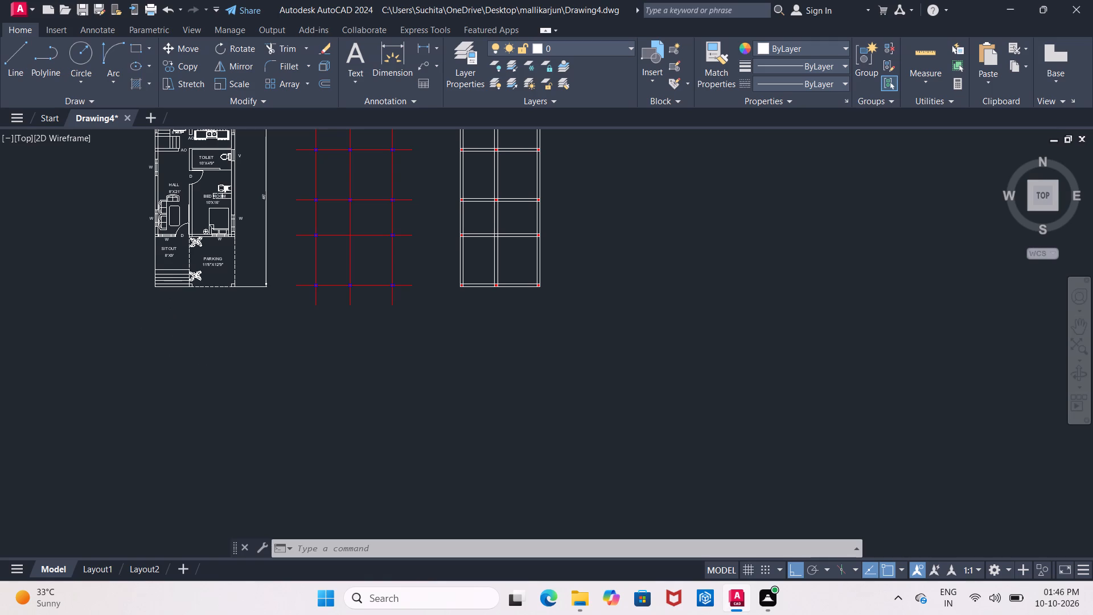
{"action": "scroll", "coordinate": [205, 335], "scroll_direction": "down", "scroll_amount": 1}
{"action": "scroll", "coordinate": [200, 326], "scroll_direction": "up", "scroll_amount": 1}
{"action": "middle_click", "coordinate": [200, 326]}
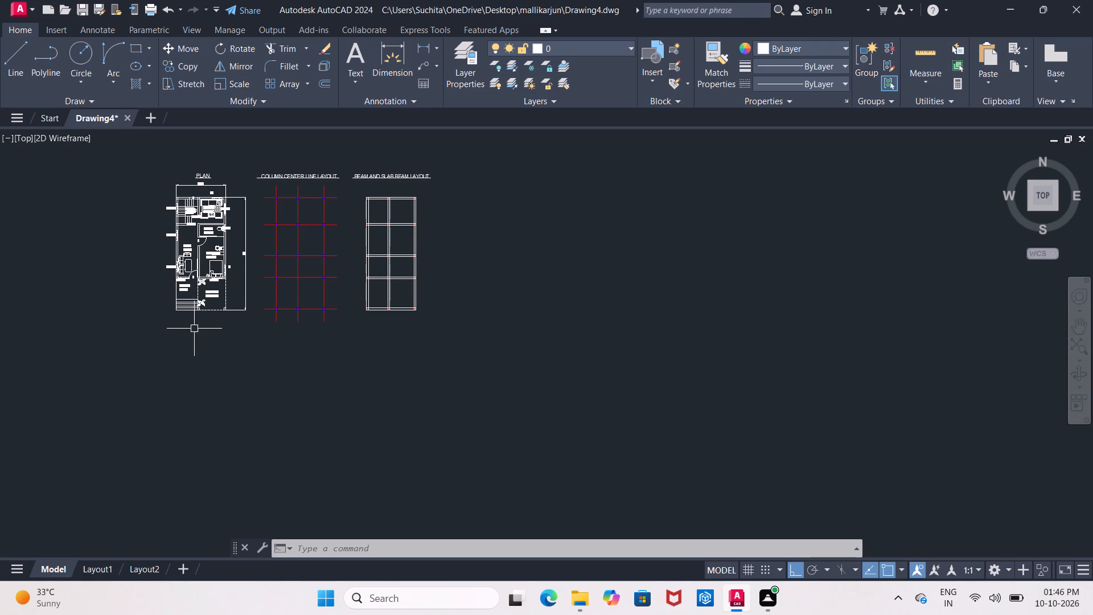
{"action": "scroll", "coordinate": [194, 329], "scroll_direction": "up", "scroll_amount": 1}
{"action": "middle_click_drag", "start_coordinate": [194, 329], "coordinate": [172, 389]}
{"action": "scroll", "coordinate": [172, 389], "scroll_direction": "up", "scroll_amount": 1}
{"action": "middle_click_drag", "start_coordinate": [172, 389], "coordinate": [74, 335]}
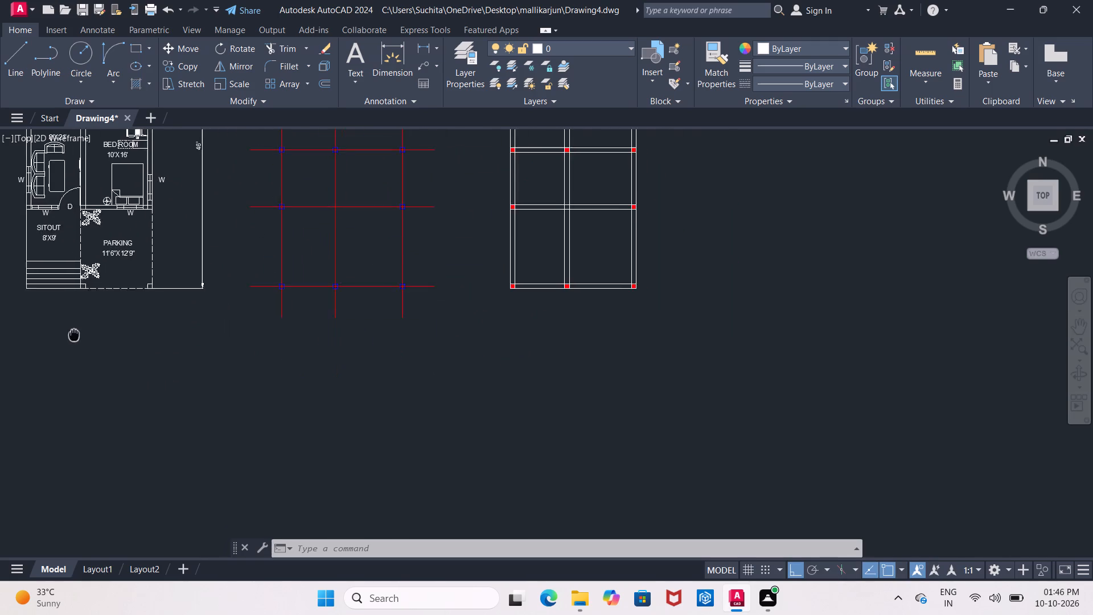
{"action": "middle_click_drag", "start_coordinate": [74, 335], "coordinate": [135, 377]}
{"action": "scroll", "coordinate": [170, 407], "scroll_direction": "up", "scroll_amount": 1}
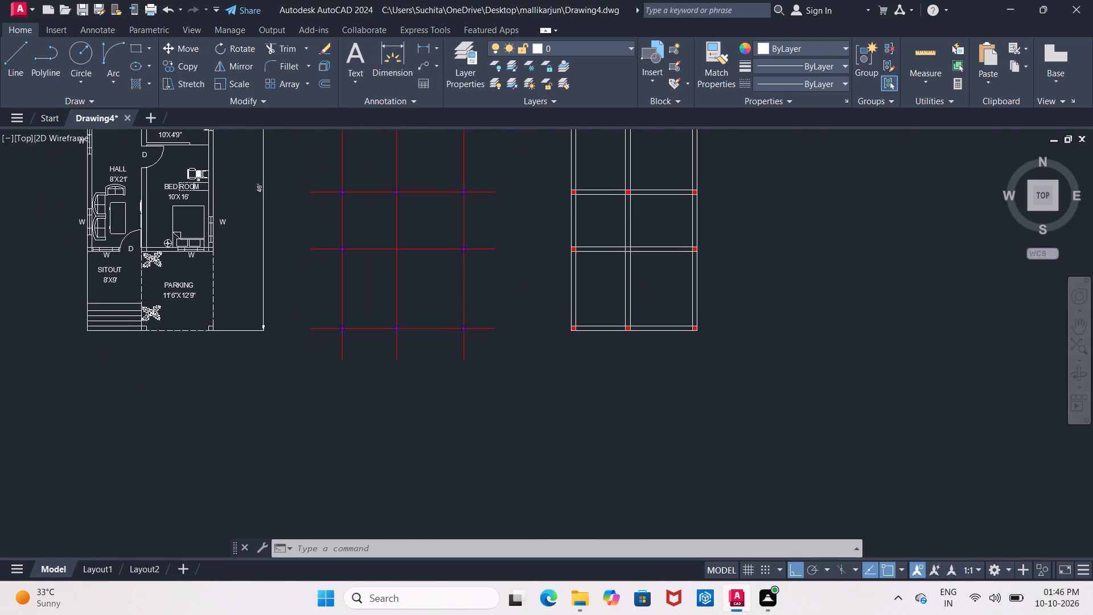
{"action": "middle_click_drag", "start_coordinate": [170, 407], "coordinate": [159, 370]}
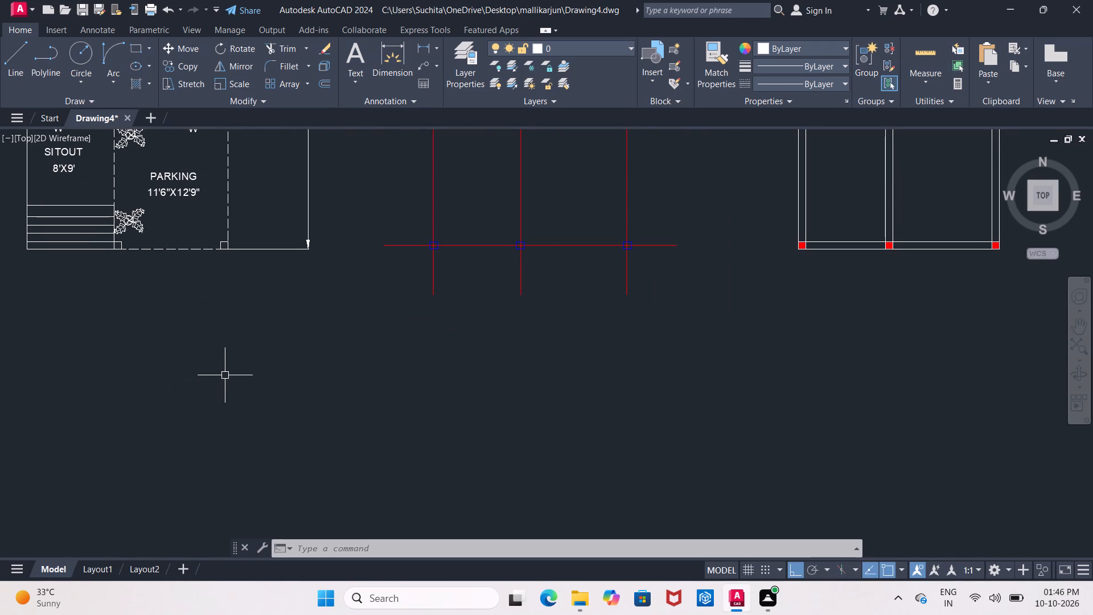
{"action": "scroll", "coordinate": [224, 364], "scroll_direction": "up", "scroll_amount": 1}
{"action": "middle_click_drag", "start_coordinate": [224, 364], "coordinate": [215, 358]}
{"action": "scroll", "coordinate": [215, 362], "scroll_direction": "down", "scroll_amount": 4}
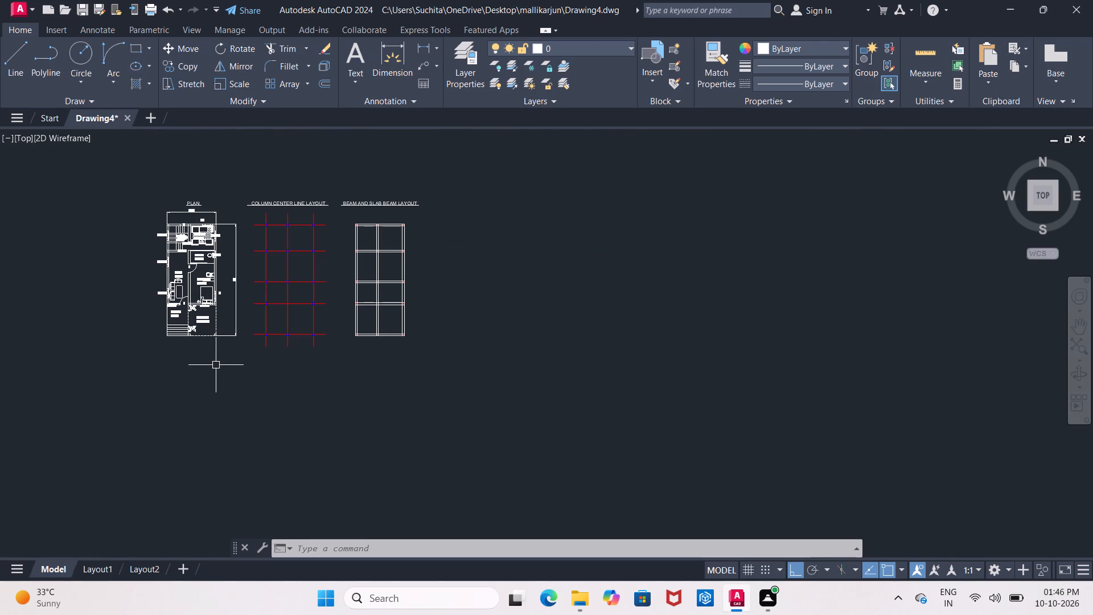
{"action": "scroll", "coordinate": [211, 362], "scroll_direction": "up", "scroll_amount": 2}
{"action": "middle_click_drag", "start_coordinate": [211, 362], "coordinate": [191, 352]}
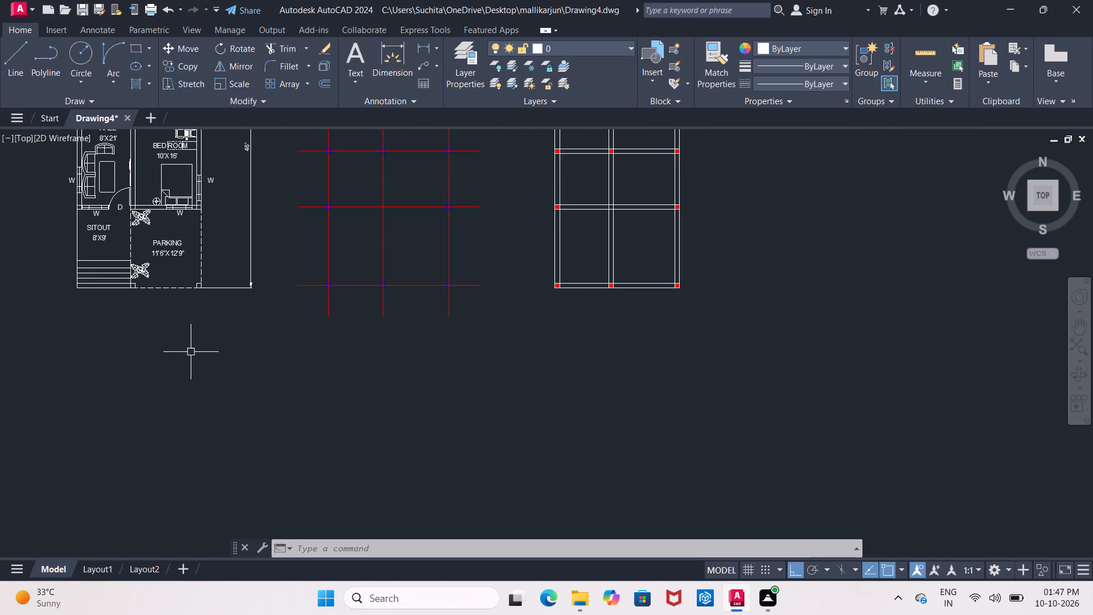
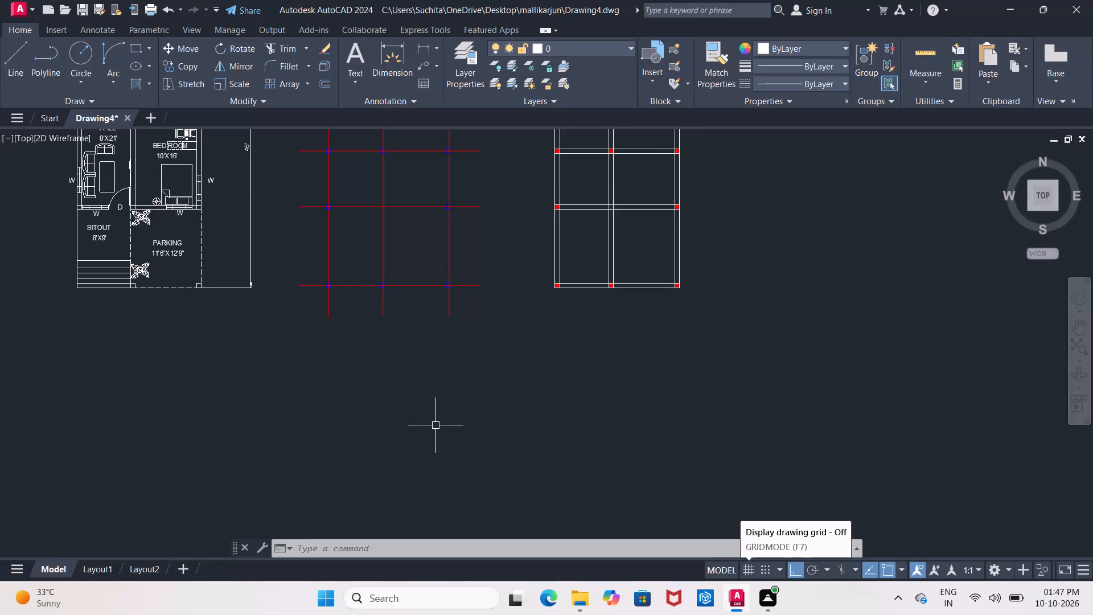
Examine the arrangement of the house plan, column center line layout and beam layout, and the free area below them.
{"action": "scroll", "coordinate": [442, 421], "scroll_direction": "down", "scroll_amount": 1}
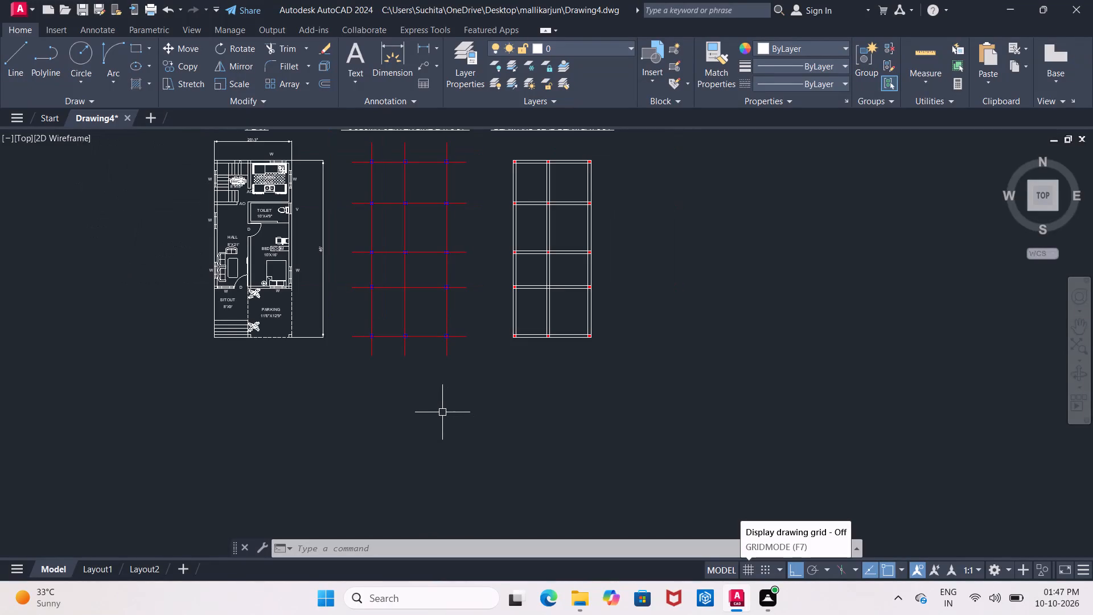
{"action": "scroll", "coordinate": [442, 412], "scroll_direction": "down", "scroll_amount": 3}
{"action": "scroll", "coordinate": [442, 412], "scroll_direction": "up", "scroll_amount": 3}
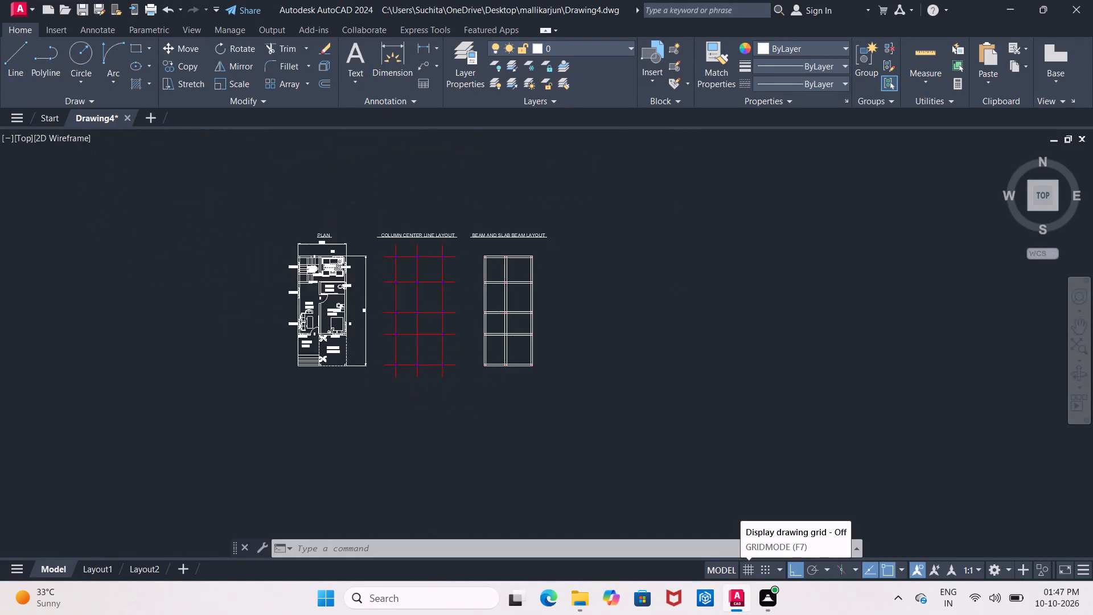
{"action": "middle_click_drag", "start_coordinate": [442, 412], "coordinate": [395, 370]}
{"action": "scroll", "coordinate": [395, 369], "scroll_direction": "up", "scroll_amount": 1}
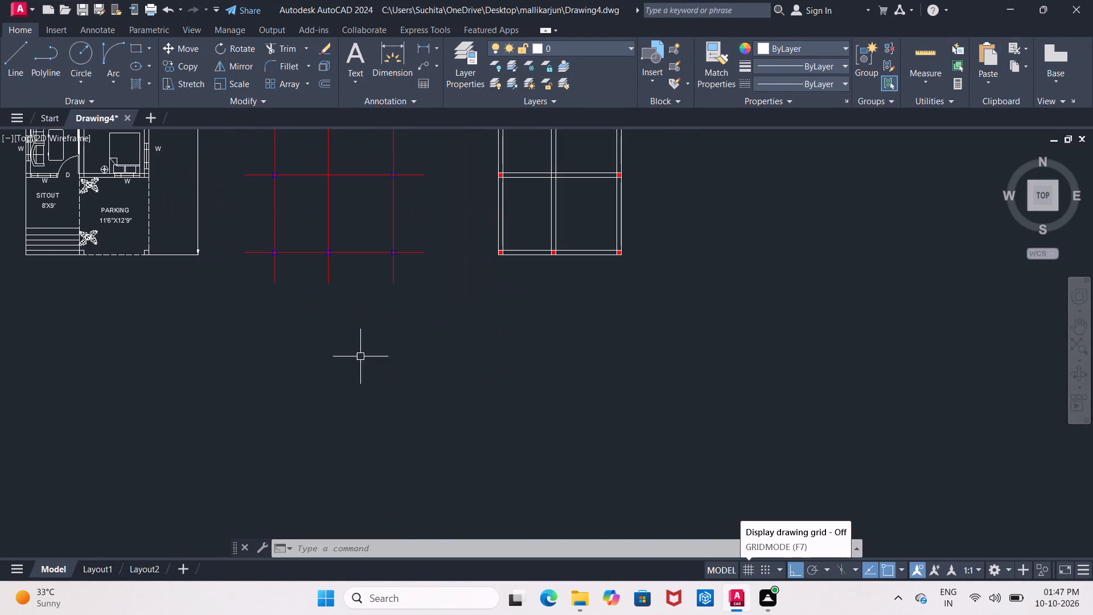
{"action": "middle_click_drag", "start_coordinate": [201, 303], "coordinate": [237, 298]}
{"action": "scroll", "coordinate": [229, 301], "scroll_direction": "down", "scroll_amount": 1}
{"action": "middle_click_drag", "start_coordinate": [229, 301], "coordinate": [262, 309]}
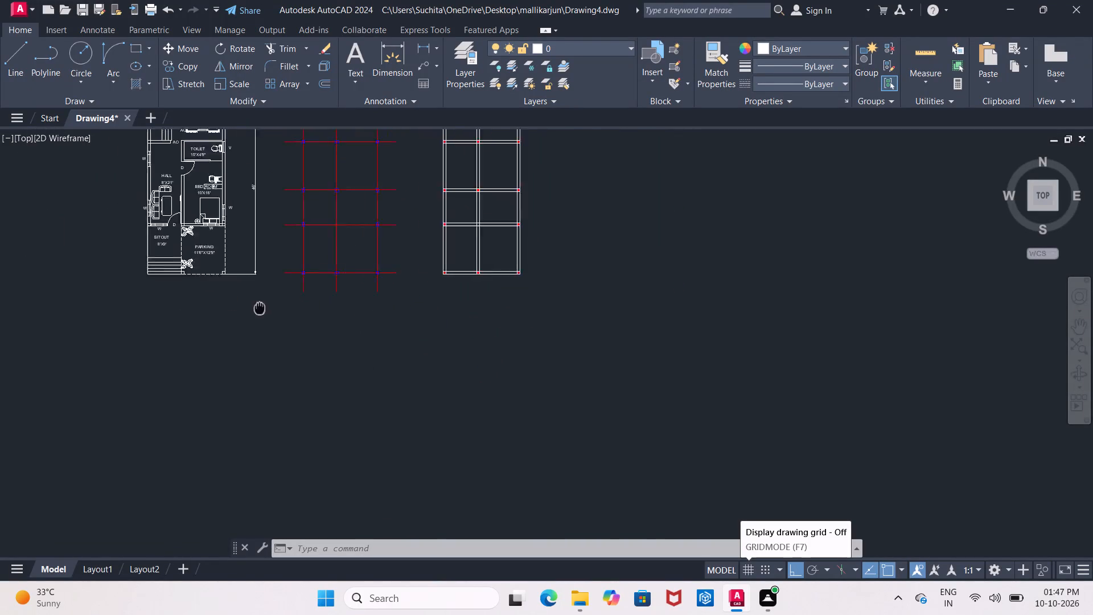
{"action": "middle_click_drag", "start_coordinate": [262, 309], "coordinate": [262, 309]}
{"action": "middle_click_drag", "start_coordinate": [242, 322], "coordinate": [239, 391]}
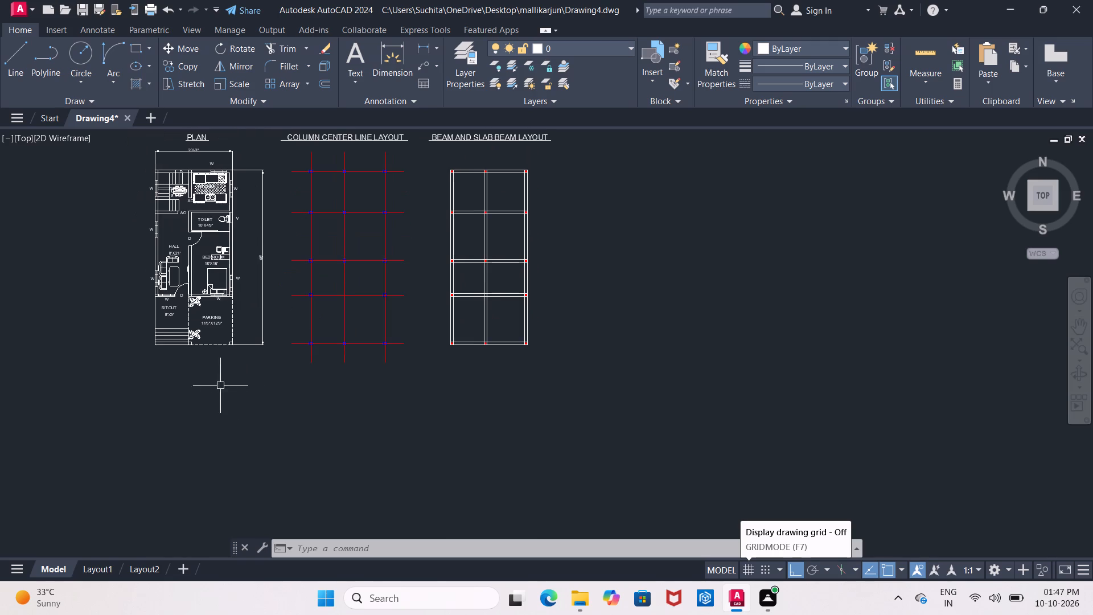
{"action": "middle_click", "coordinate": [227, 417]}
{"action": "middle_click_drag", "start_coordinate": [224, 391], "coordinate": [204, 386]}
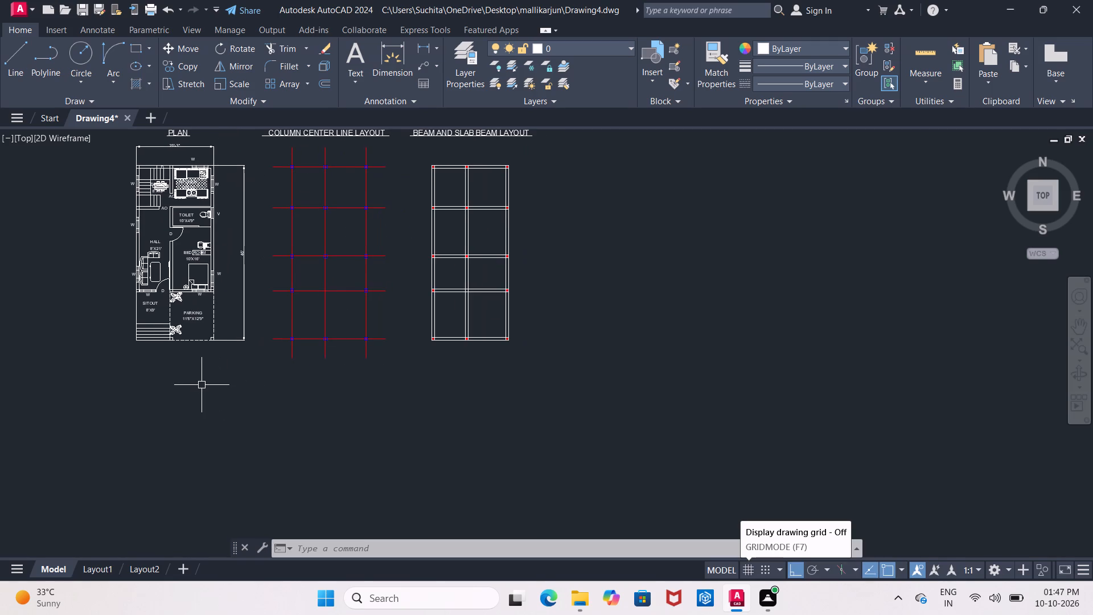
{"action": "scroll", "coordinate": [211, 380], "scroll_direction": "down", "scroll_amount": 2}
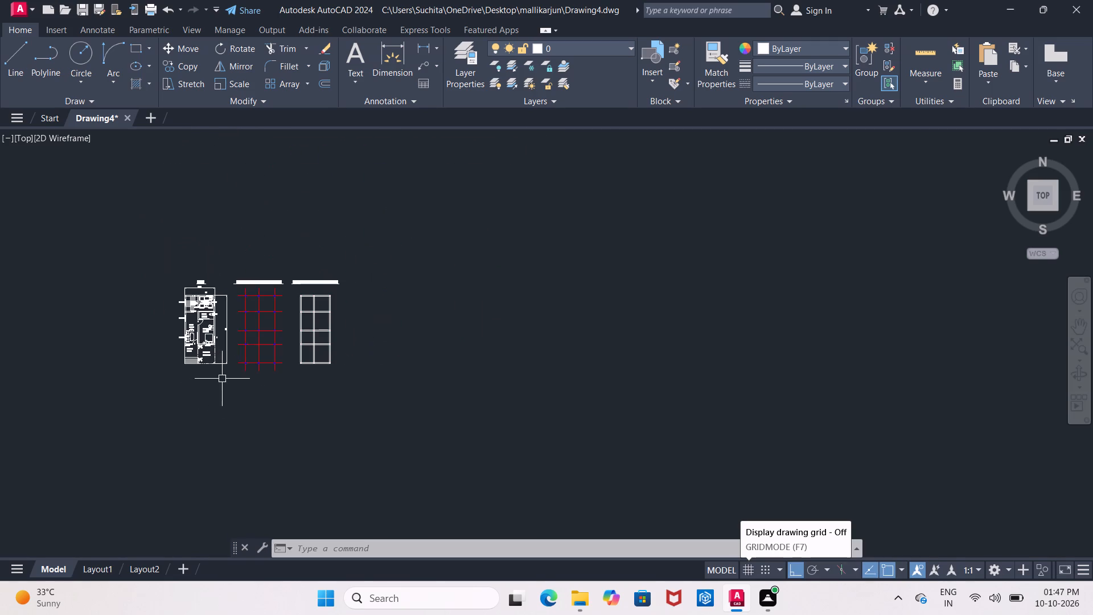
{"action": "scroll", "coordinate": [245, 370], "scroll_direction": "down", "scroll_amount": 1}
{"action": "scroll", "coordinate": [248, 366], "scroll_direction": "up", "scroll_amount": 3}
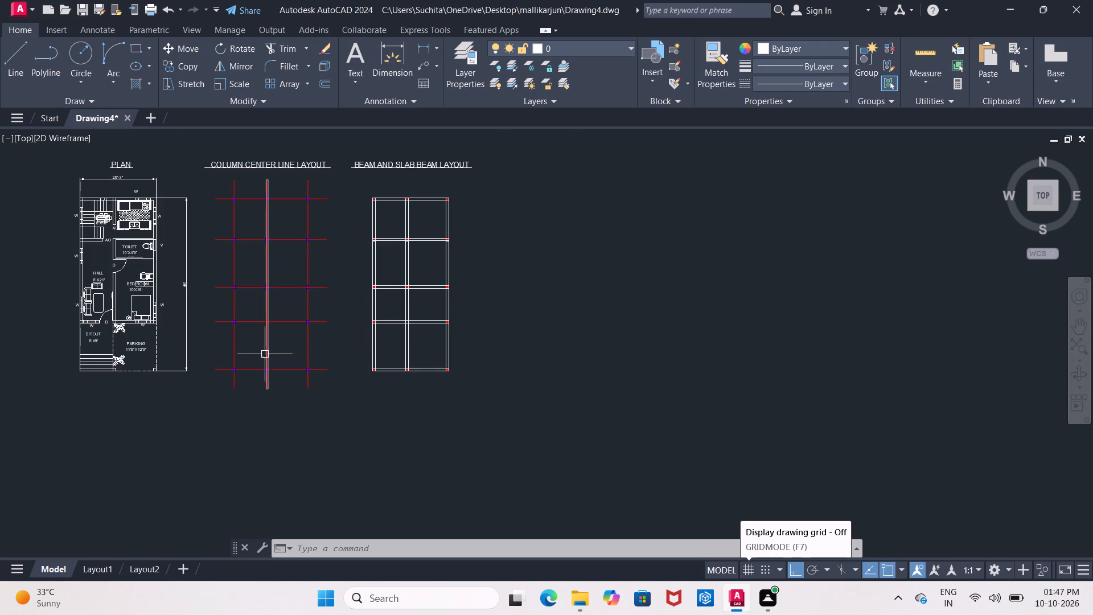
{"action": "scroll", "coordinate": [252, 348], "scroll_direction": "up", "scroll_amount": 2}
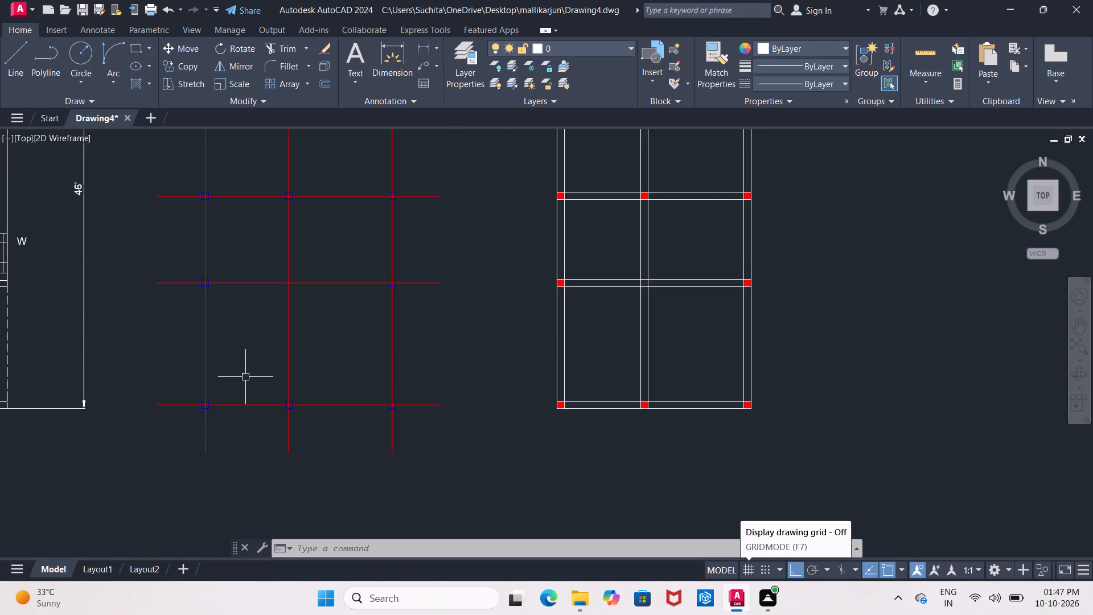
{"action": "middle_click_drag", "start_coordinate": [243, 375], "coordinate": [235, 349]}
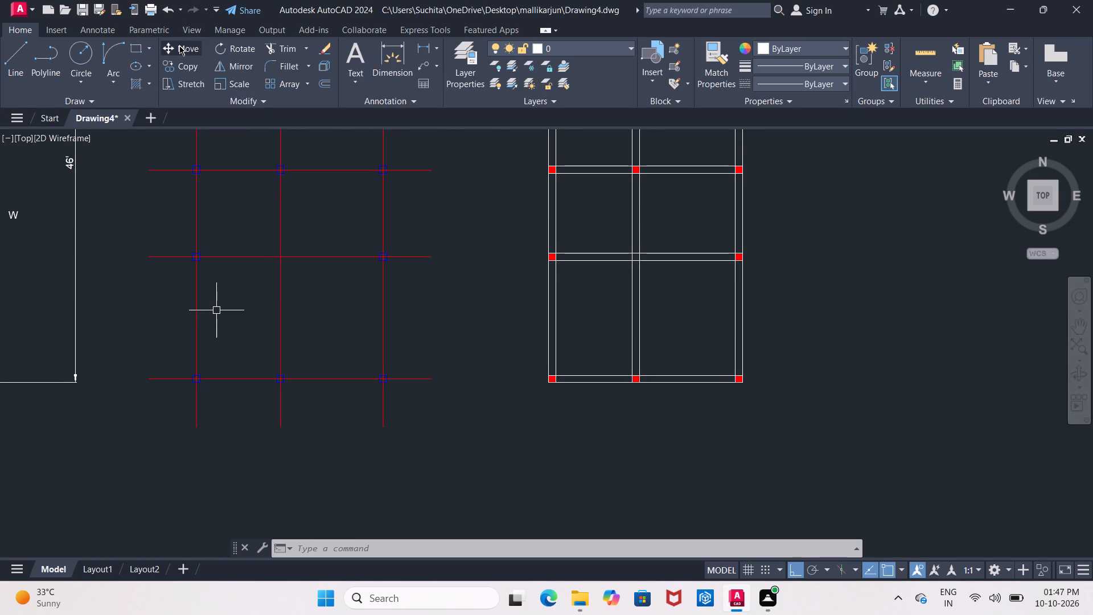
{"action": "left_click", "coordinate": [179, 46]}
{"action": "key", "text": "Escape"}
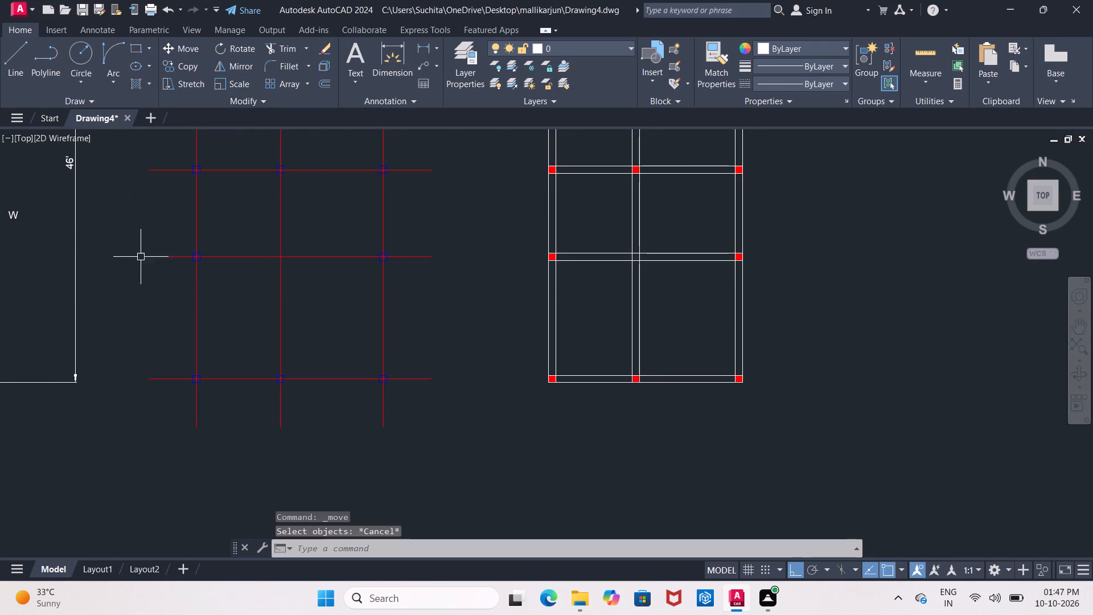
{"action": "scroll", "coordinate": [141, 257], "scroll_direction": "down", "scroll_amount": 2}
{"action": "middle_click_drag", "start_coordinate": [141, 257], "coordinate": [202, 273]}
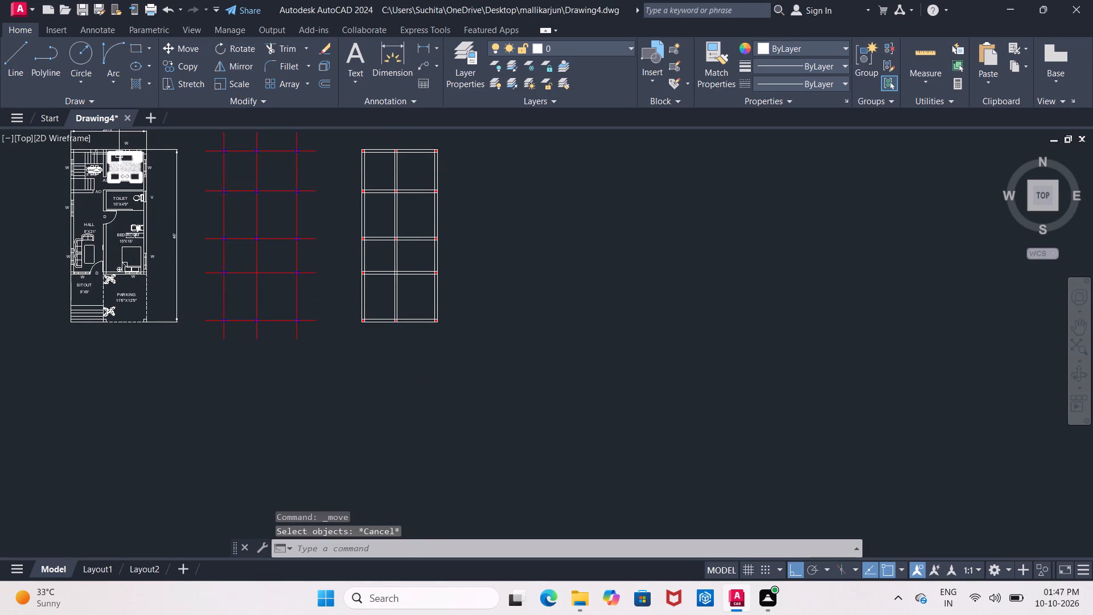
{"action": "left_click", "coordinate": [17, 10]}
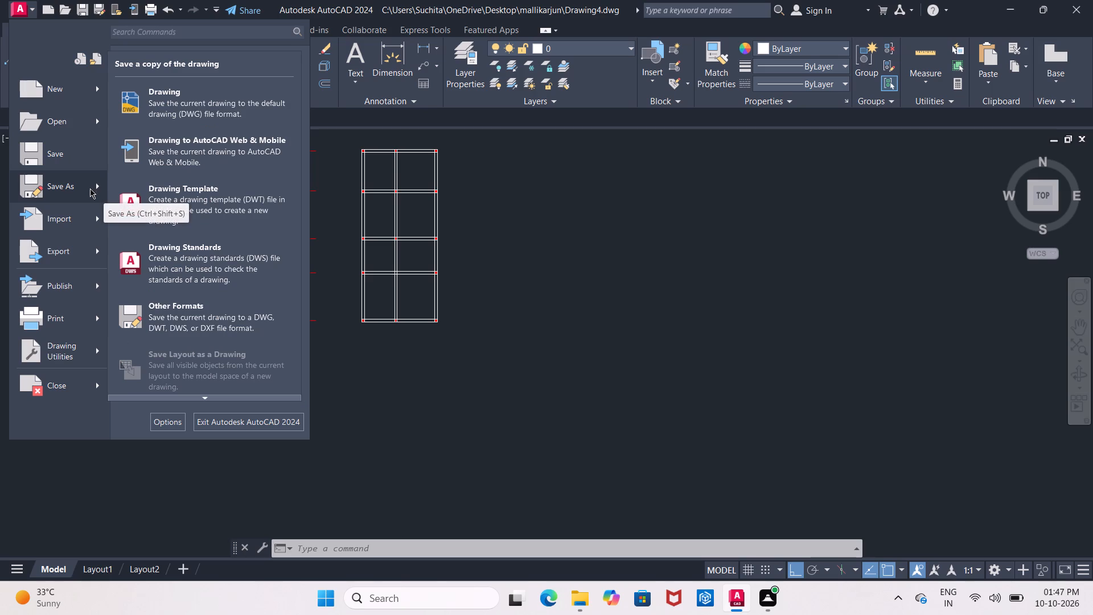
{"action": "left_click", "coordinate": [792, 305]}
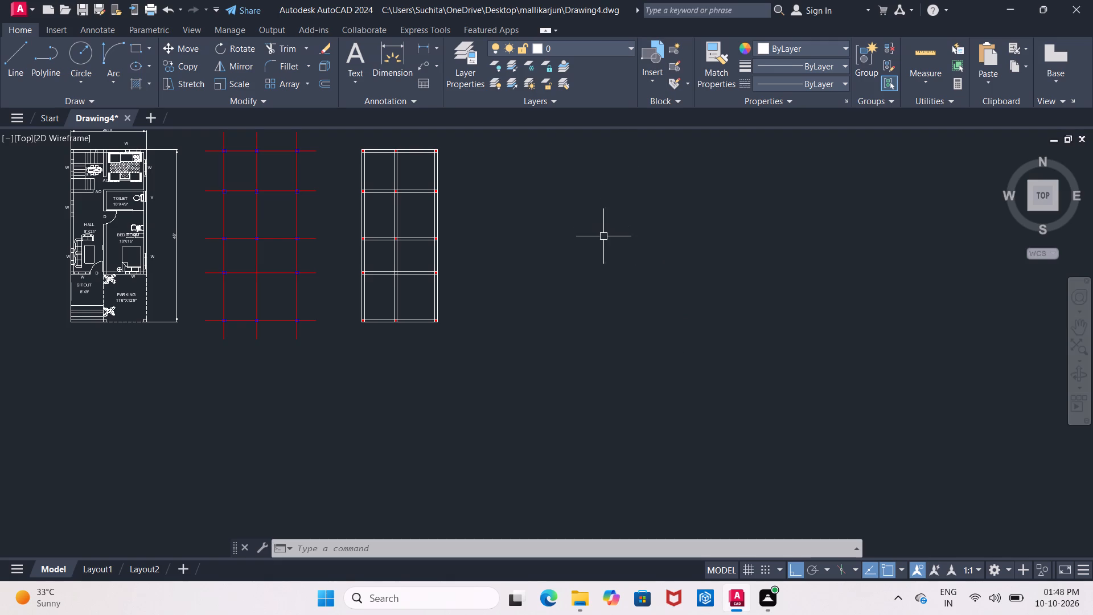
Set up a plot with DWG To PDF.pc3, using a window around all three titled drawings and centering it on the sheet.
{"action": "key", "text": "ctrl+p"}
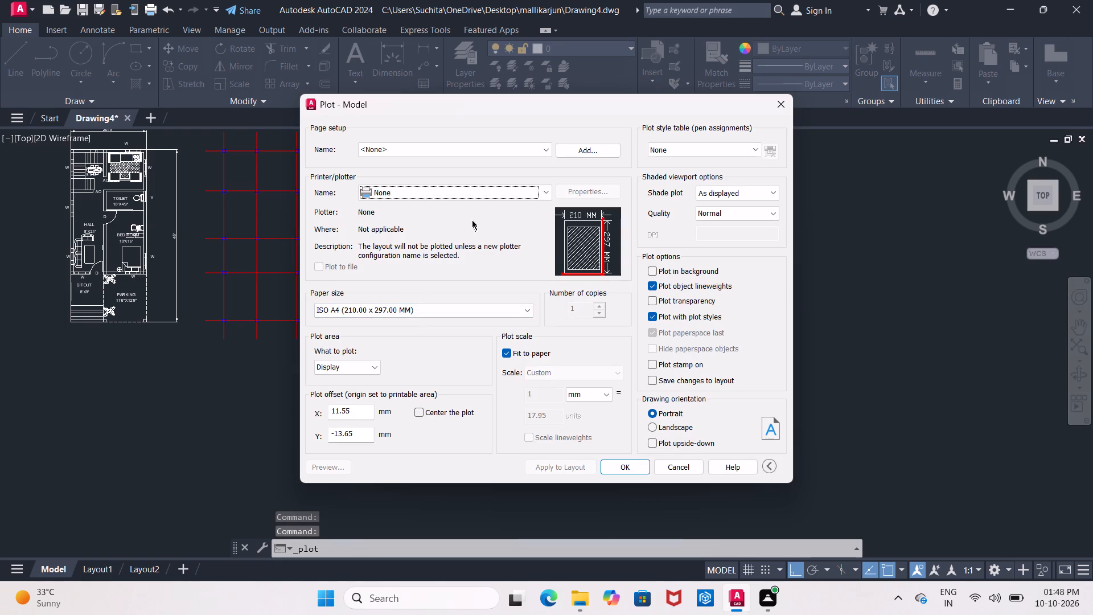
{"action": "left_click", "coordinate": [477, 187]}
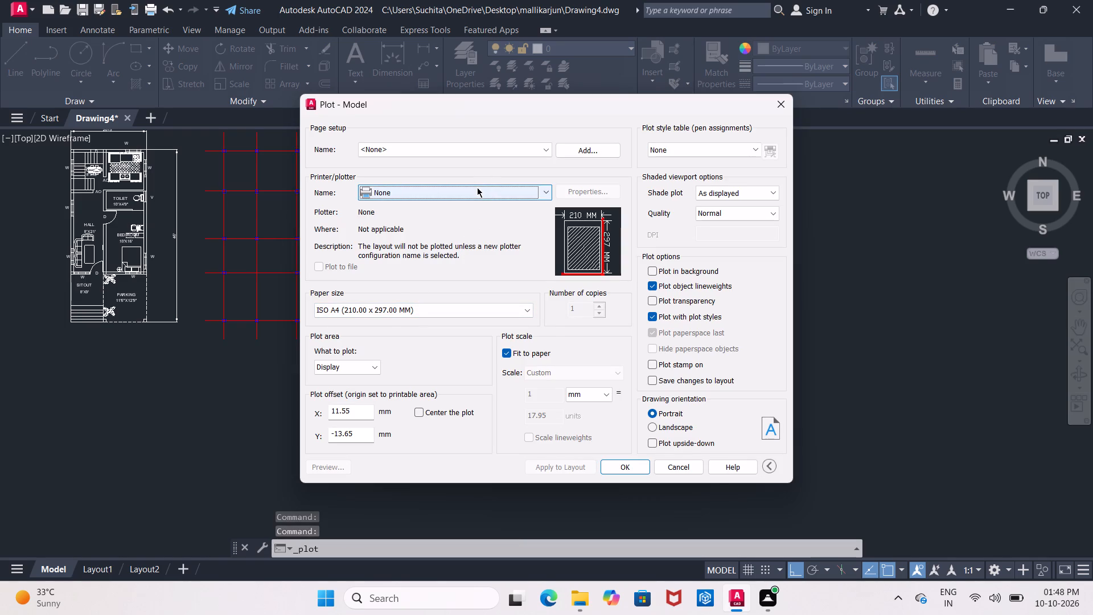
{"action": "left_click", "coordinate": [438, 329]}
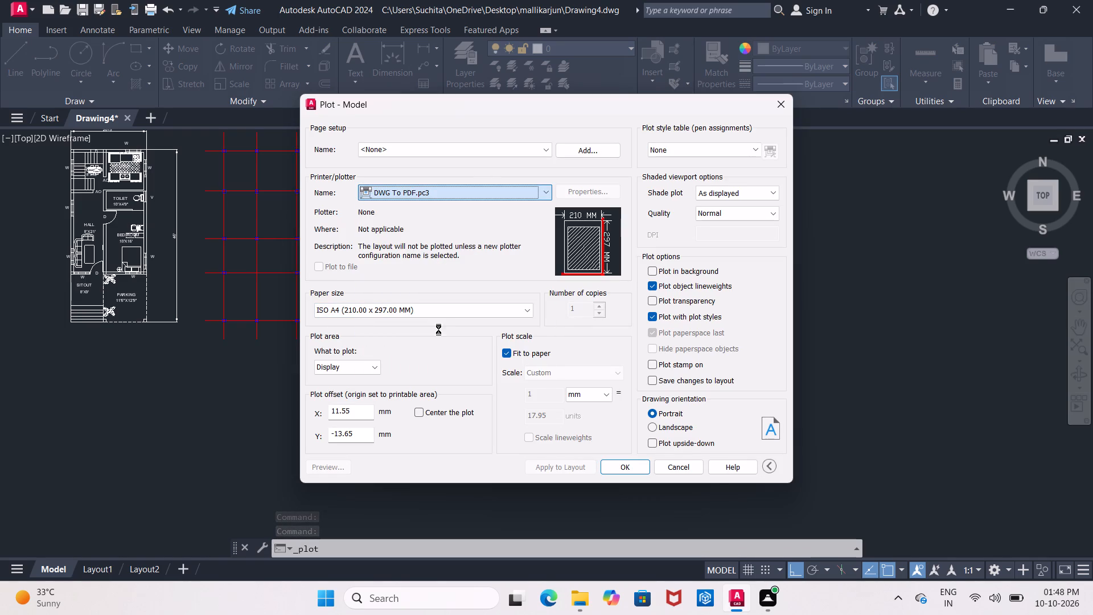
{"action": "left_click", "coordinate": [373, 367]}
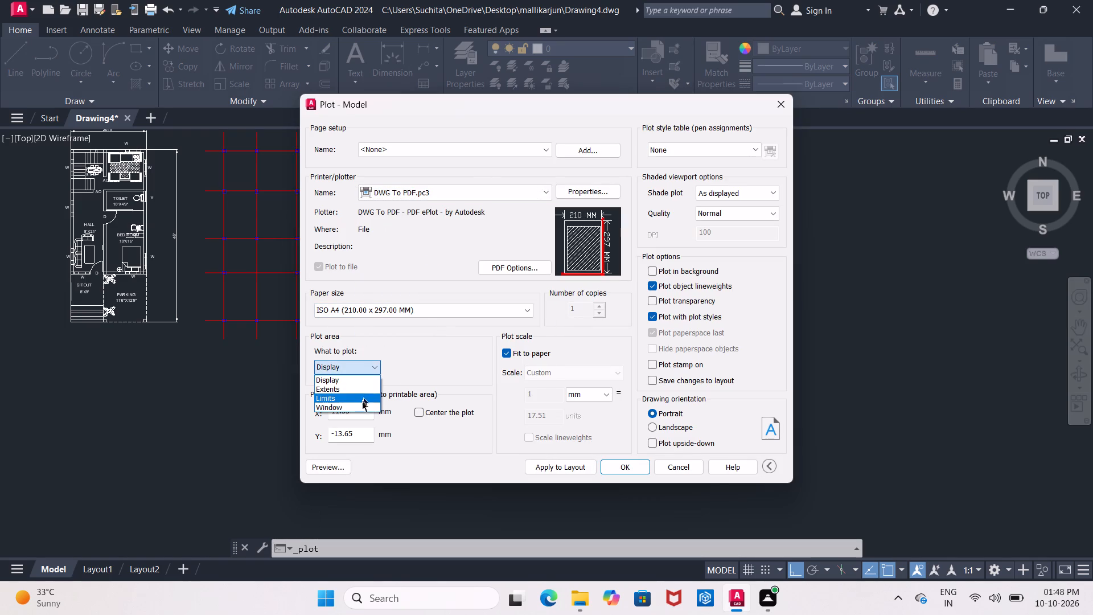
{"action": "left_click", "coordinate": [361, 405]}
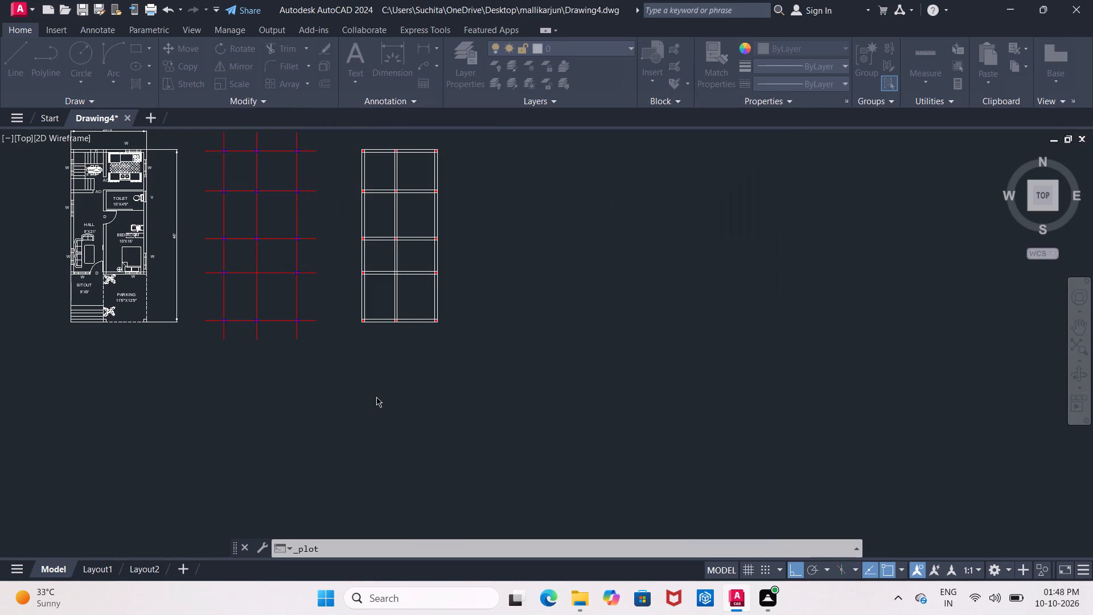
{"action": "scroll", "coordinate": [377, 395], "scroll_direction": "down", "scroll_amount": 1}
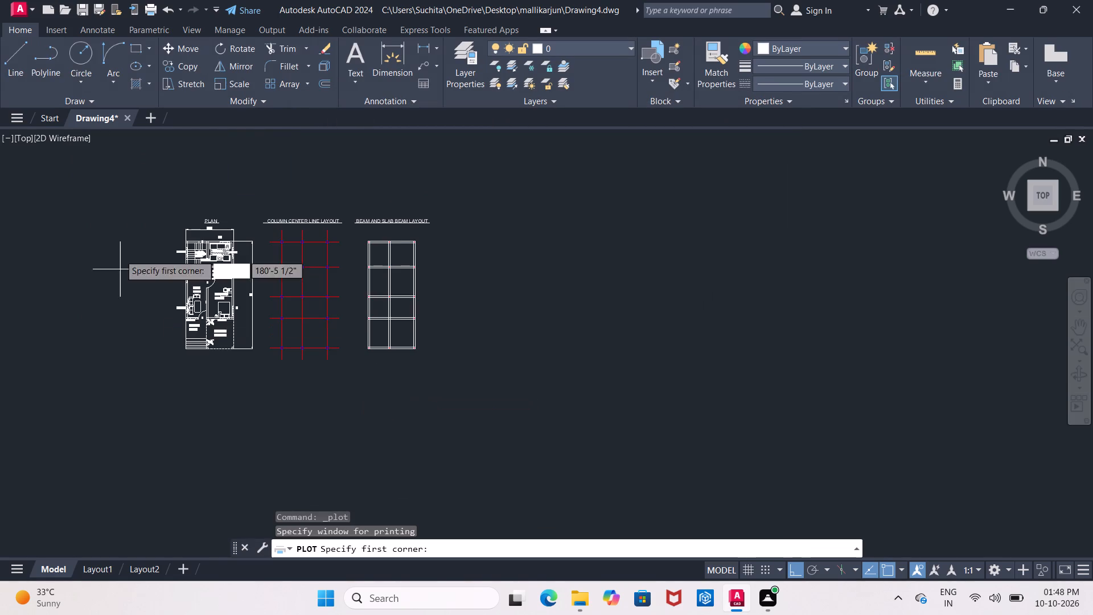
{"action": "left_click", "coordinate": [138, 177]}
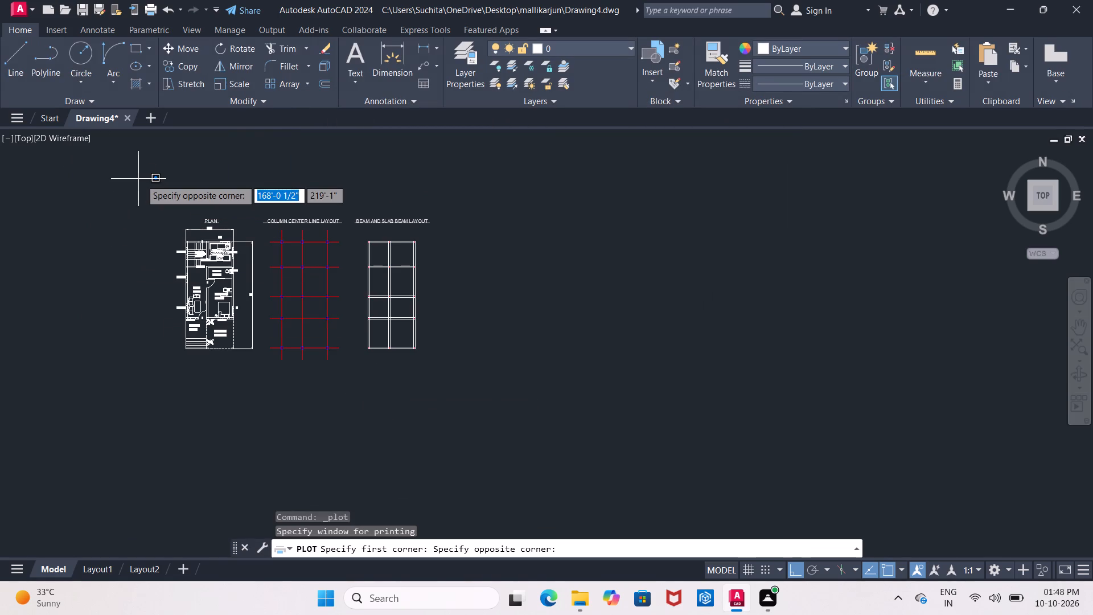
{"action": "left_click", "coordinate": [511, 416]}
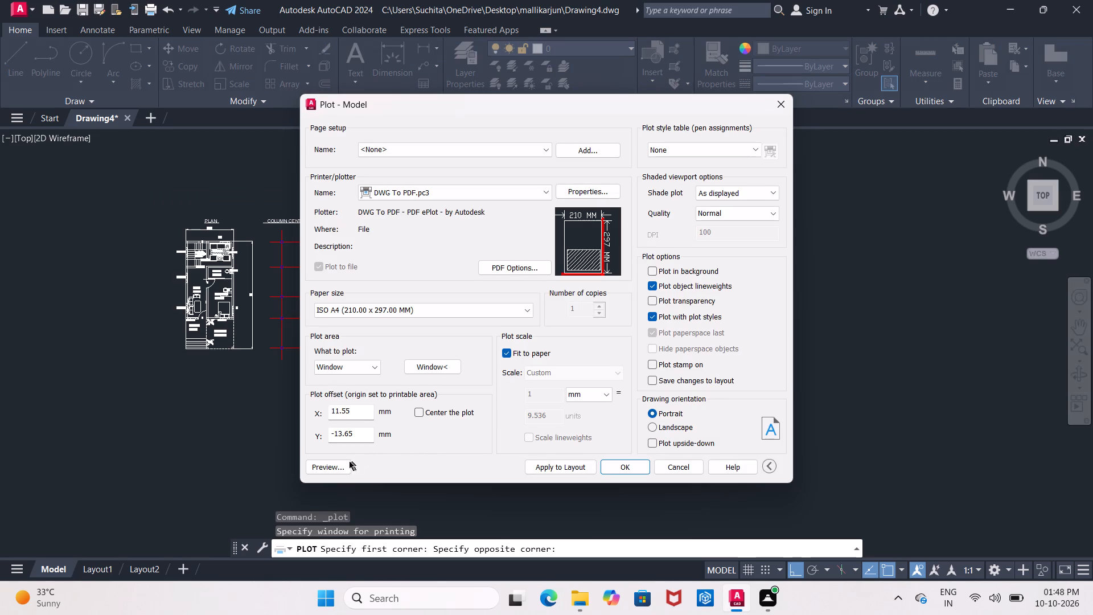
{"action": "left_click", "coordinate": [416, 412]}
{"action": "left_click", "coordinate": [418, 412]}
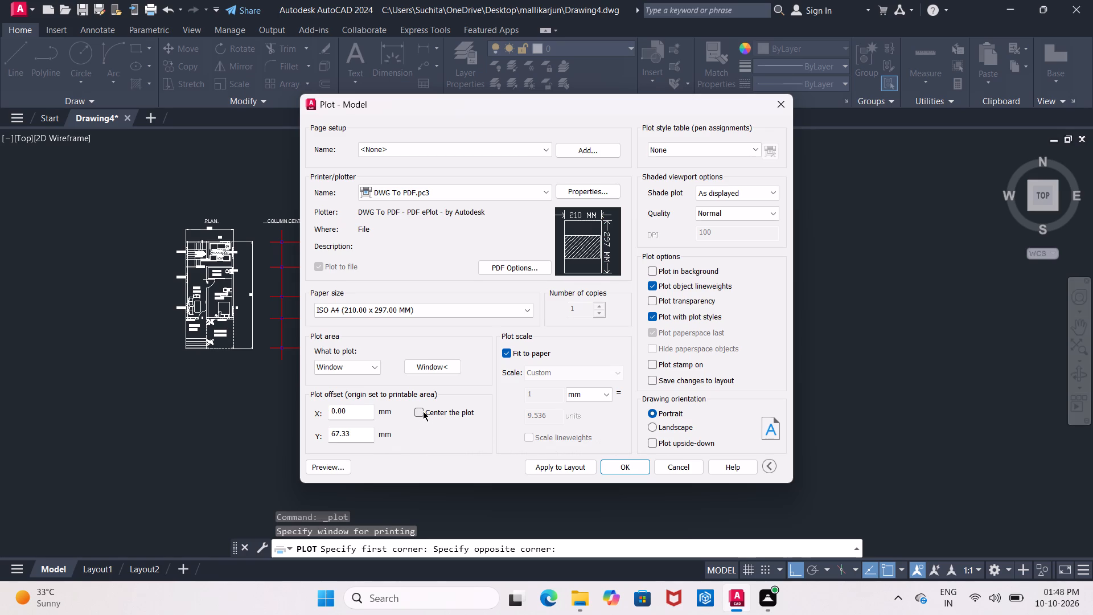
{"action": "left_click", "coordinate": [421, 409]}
Preview the plot, inspect how the three drawings sit on the sheet, and close the plot setup without plotting.
{"action": "left_click", "coordinate": [346, 462]}
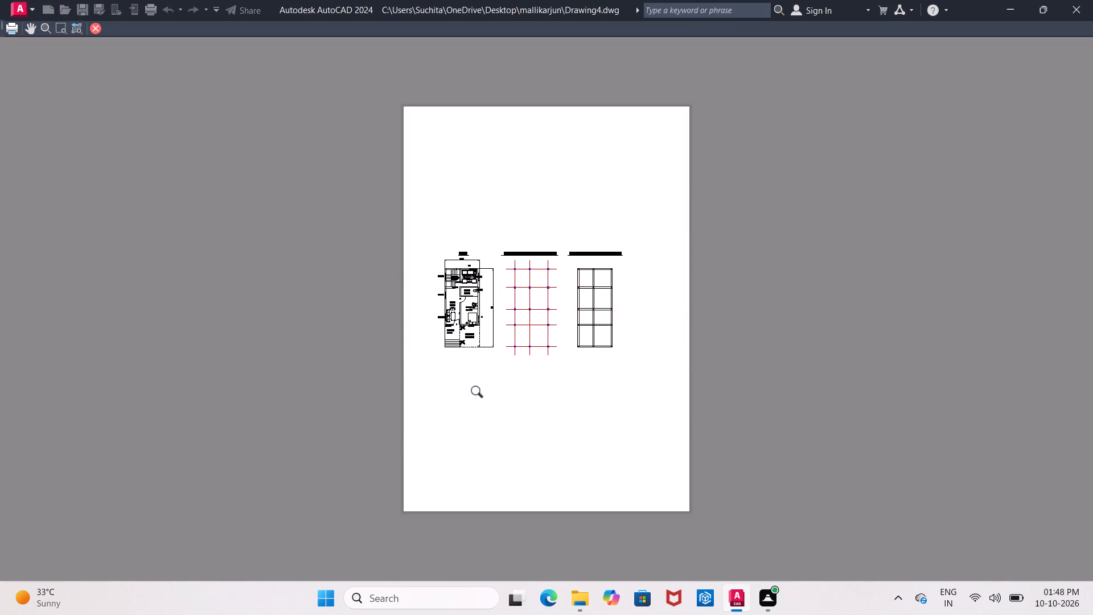
{"action": "scroll", "coordinate": [528, 348], "scroll_direction": "up", "scroll_amount": 2}
{"action": "middle_click_drag", "start_coordinate": [528, 348], "coordinate": [346, 363]}
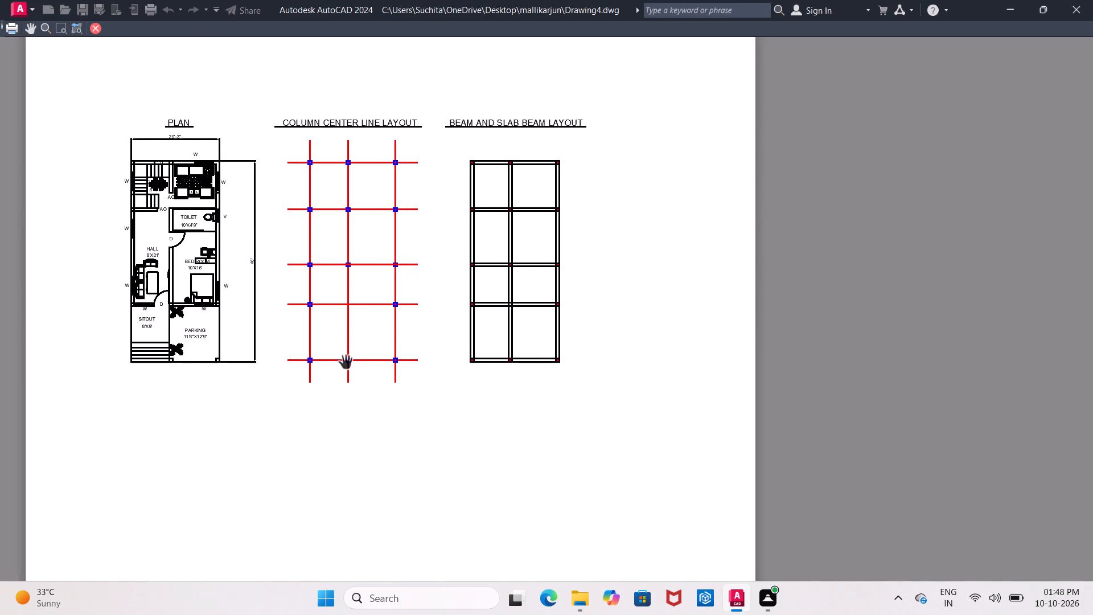
{"action": "scroll", "coordinate": [346, 363], "scroll_direction": "up", "scroll_amount": 1}
{"action": "middle_click_drag", "start_coordinate": [346, 363], "coordinate": [394, 397]}
{"action": "scroll", "coordinate": [394, 397], "scroll_direction": "down", "scroll_amount": 1}
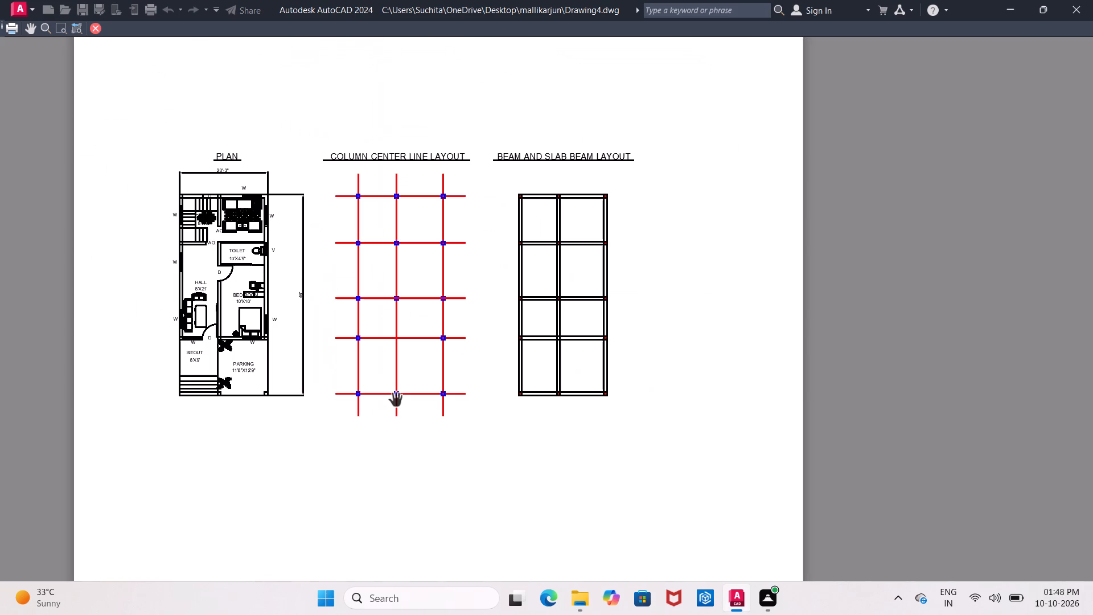
{"action": "left_click", "coordinate": [94, 32]}
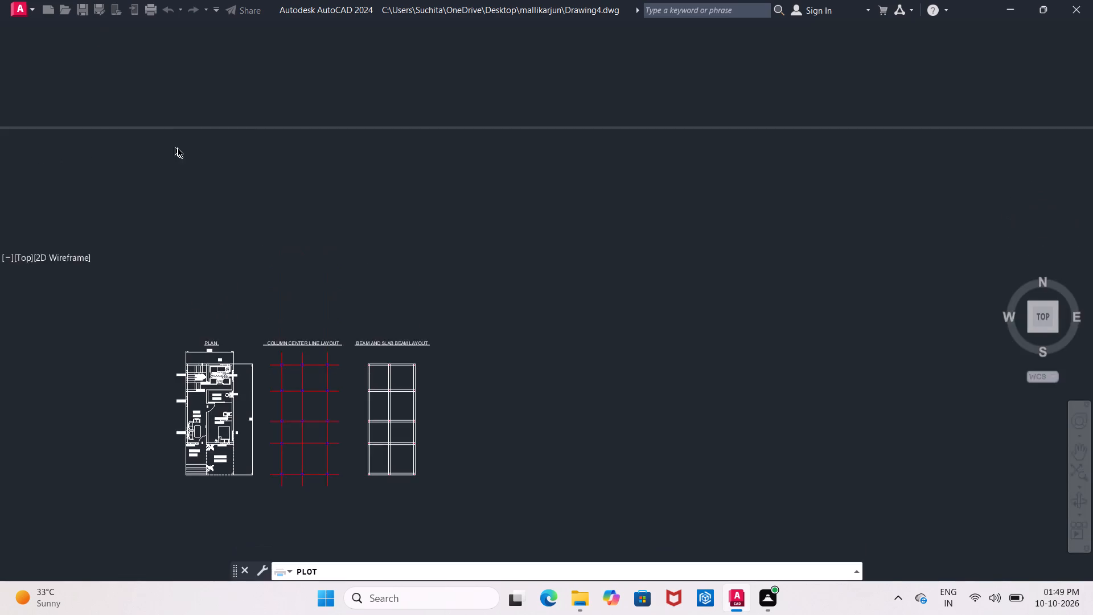
{"action": "scroll", "coordinate": [190, 154], "scroll_direction": "down", "scroll_amount": 1}
{"action": "middle_click_drag", "start_coordinate": [222, 187], "coordinate": [258, 204]}
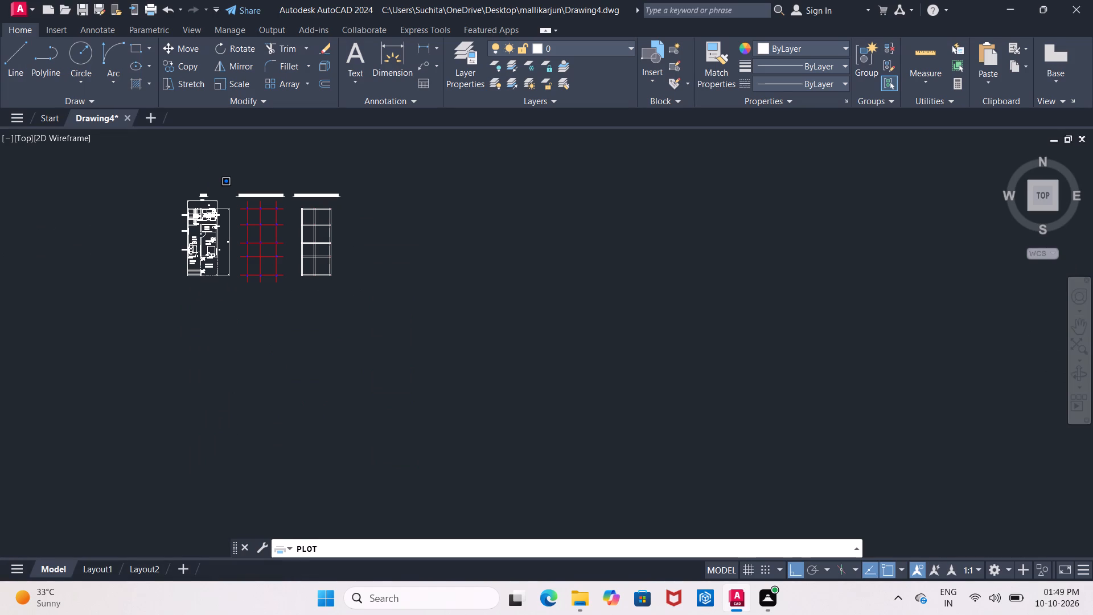
{"action": "middle_click_drag", "start_coordinate": [258, 204], "coordinate": [274, 211]}
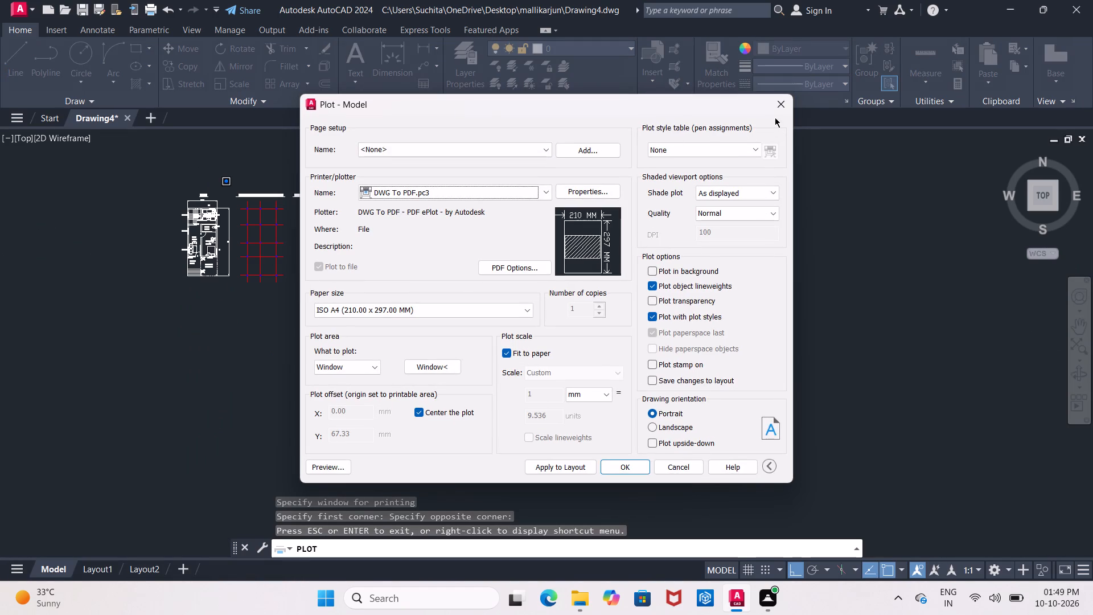
{"action": "left_click", "coordinate": [775, 110]}
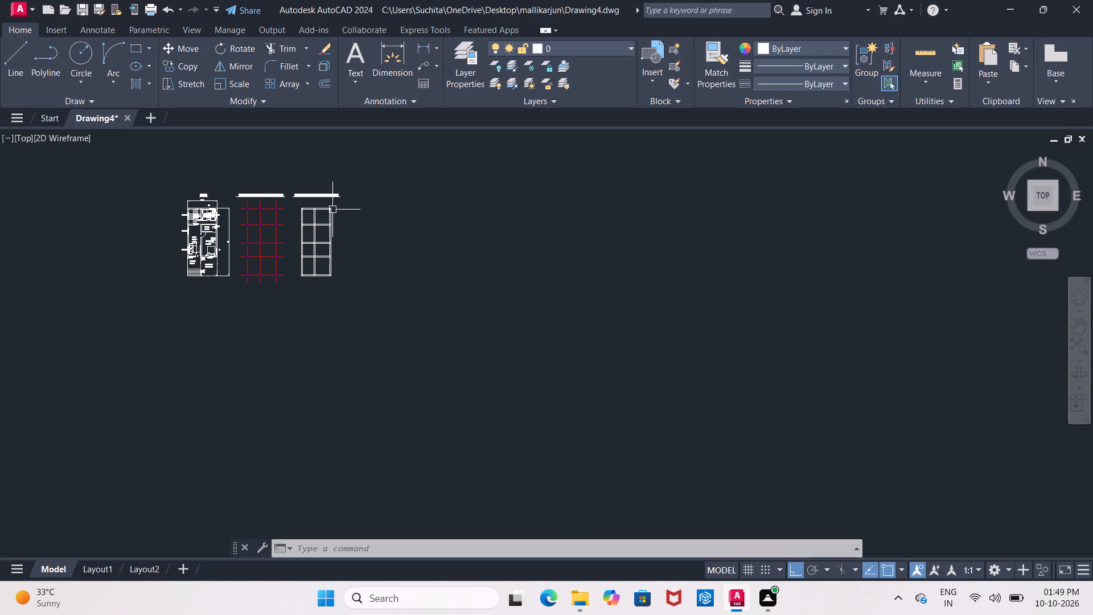
Save the drawing under its existing name.
{"action": "scroll", "coordinate": [335, 208], "scroll_direction": "up", "scroll_amount": 3}
{"action": "middle_click_drag", "start_coordinate": [335, 208], "coordinate": [336, 225]}
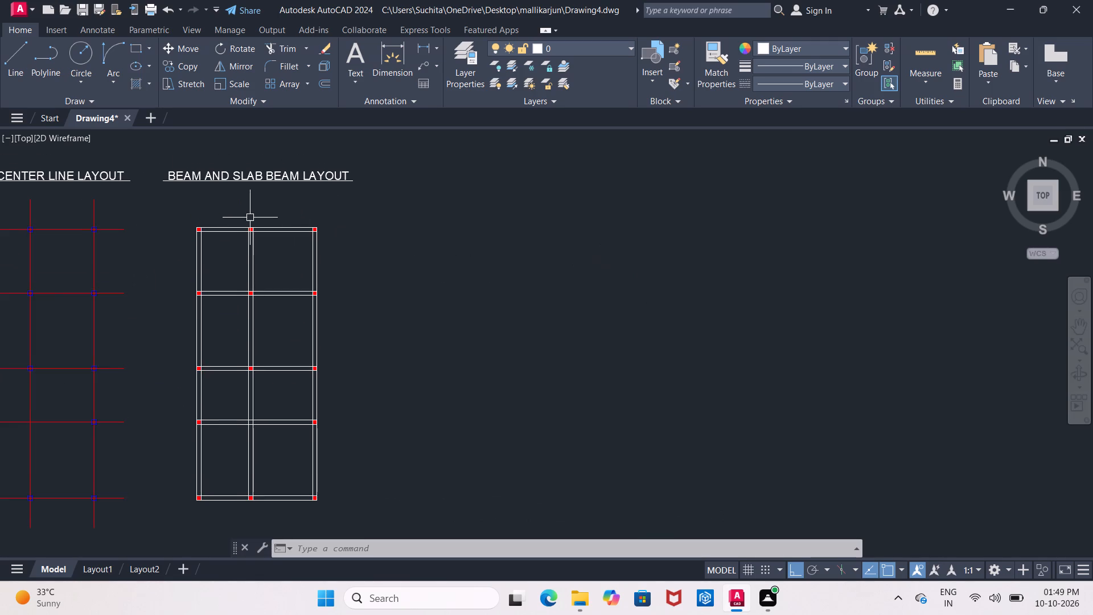
{"action": "scroll", "coordinate": [246, 221], "scroll_direction": "down", "scroll_amount": 1}
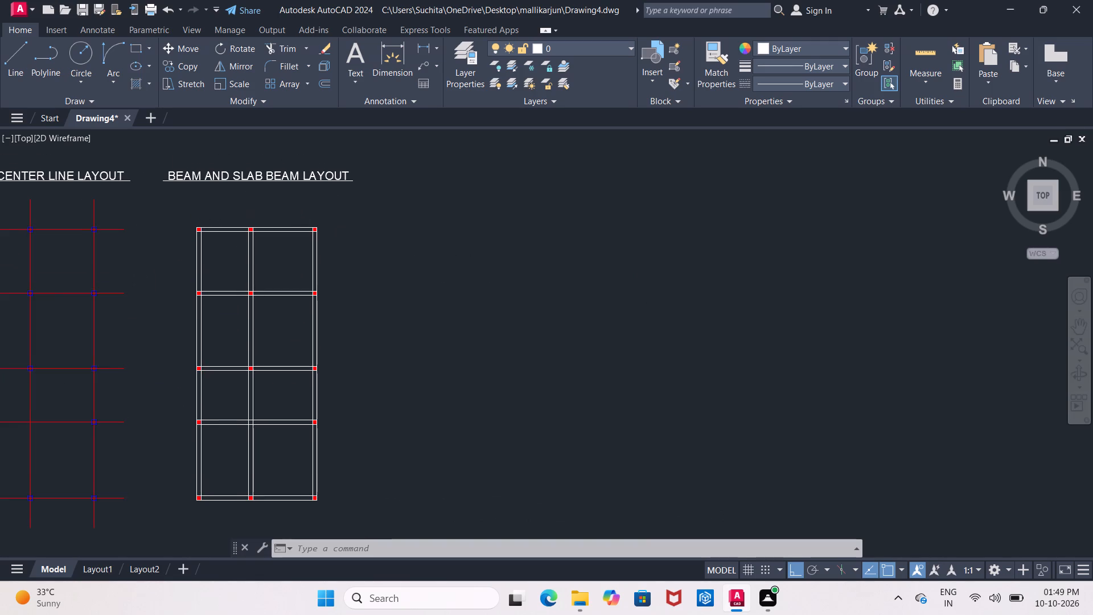
{"action": "middle_click_drag", "start_coordinate": [246, 221], "coordinate": [343, 178]}
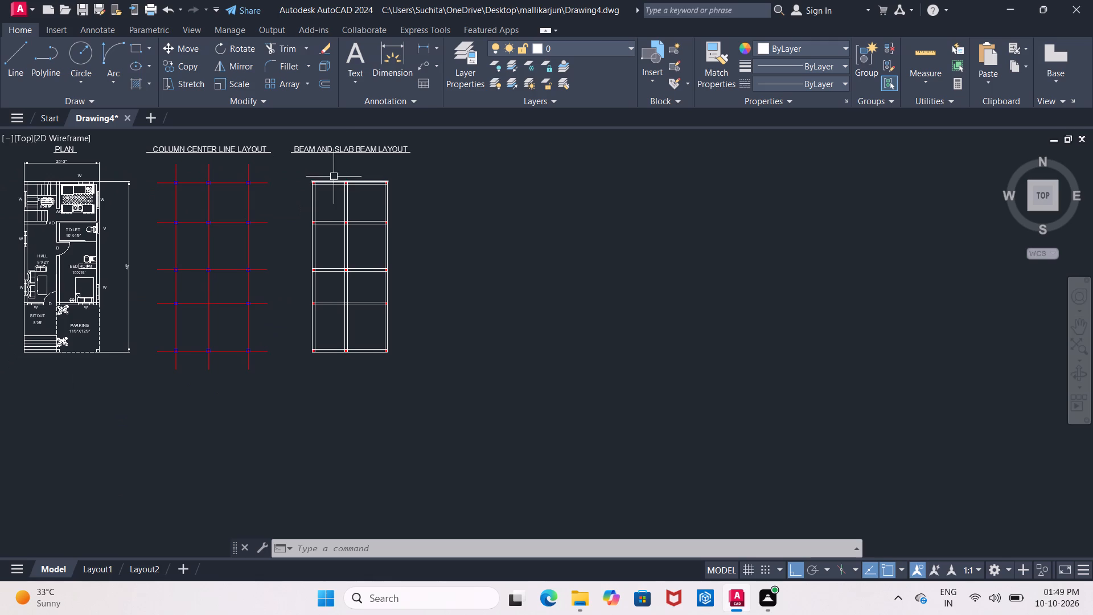
{"action": "middle_click_drag", "start_coordinate": [346, 161], "coordinate": [339, 155]}
{"action": "middle_click_drag", "start_coordinate": [290, 177], "coordinate": [295, 162]}
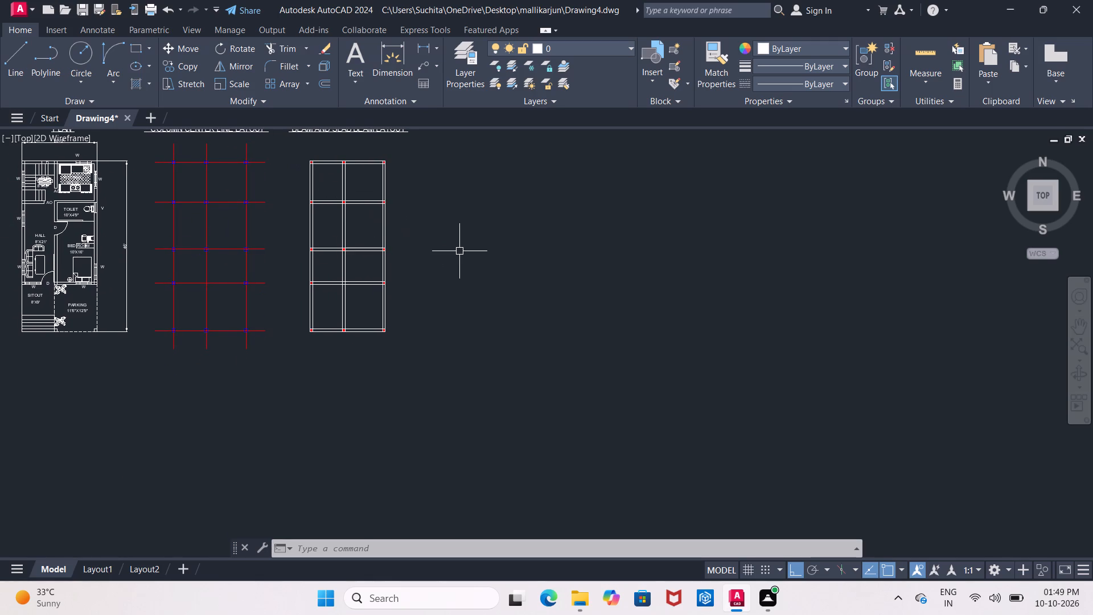
{"action": "key", "text": "ctrl+s"}
{"action": "key", "text": "ctrl+s"}
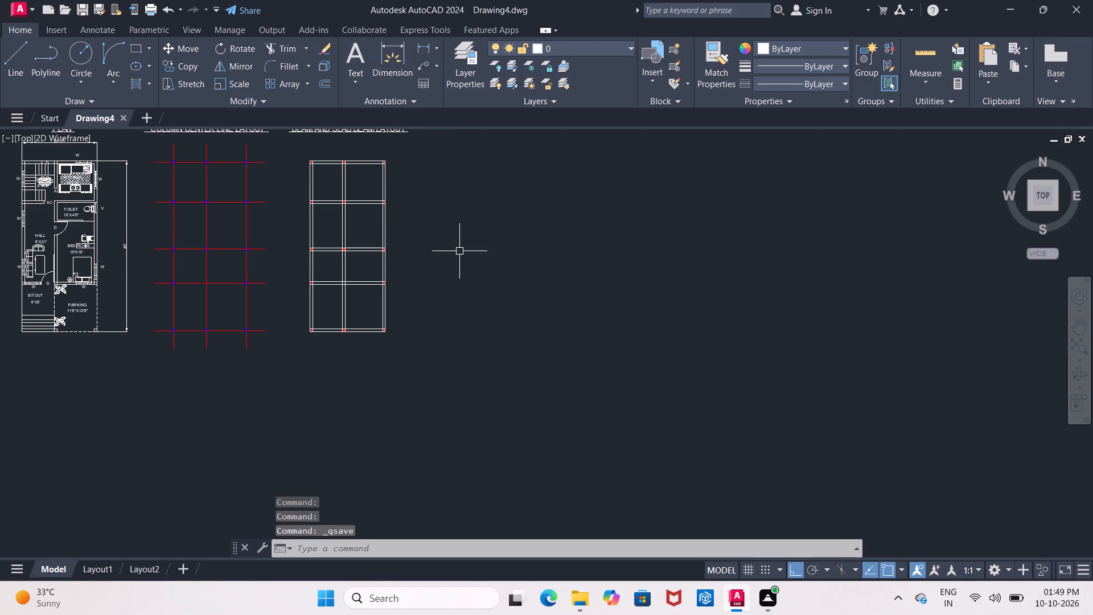
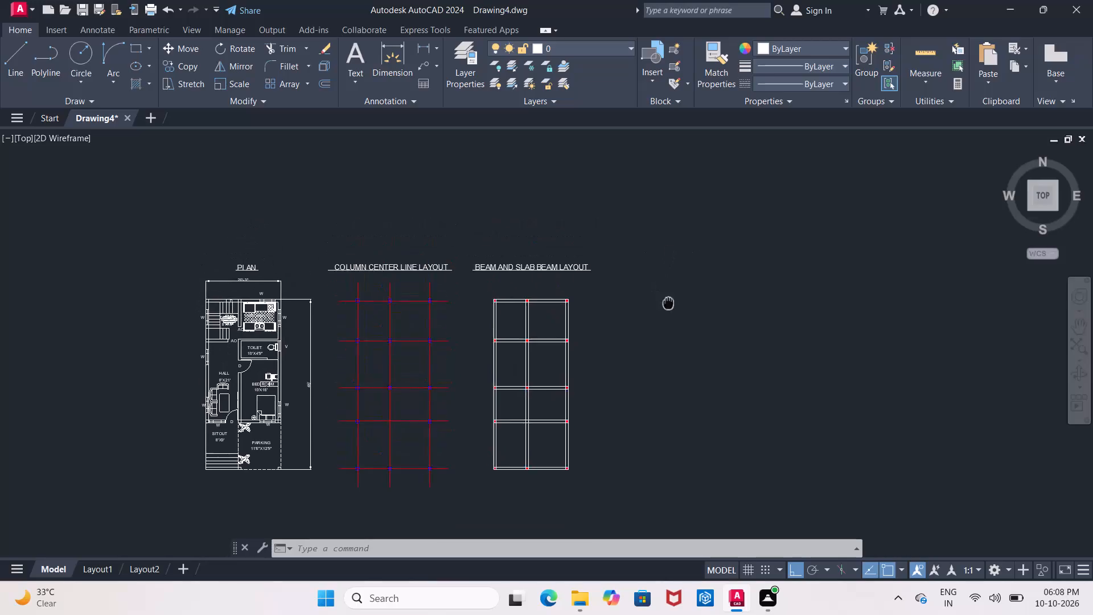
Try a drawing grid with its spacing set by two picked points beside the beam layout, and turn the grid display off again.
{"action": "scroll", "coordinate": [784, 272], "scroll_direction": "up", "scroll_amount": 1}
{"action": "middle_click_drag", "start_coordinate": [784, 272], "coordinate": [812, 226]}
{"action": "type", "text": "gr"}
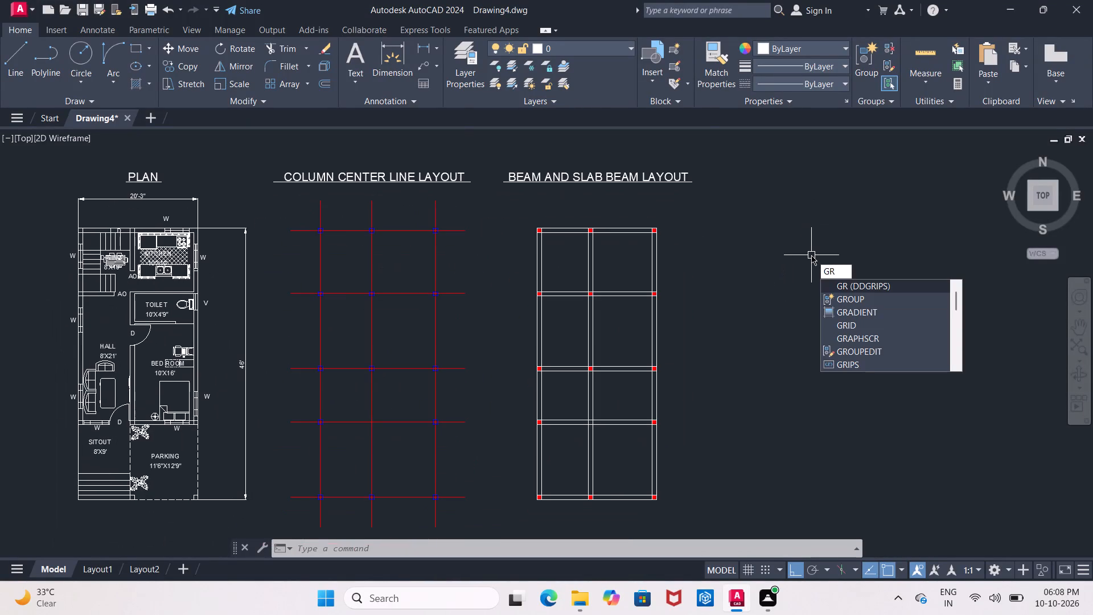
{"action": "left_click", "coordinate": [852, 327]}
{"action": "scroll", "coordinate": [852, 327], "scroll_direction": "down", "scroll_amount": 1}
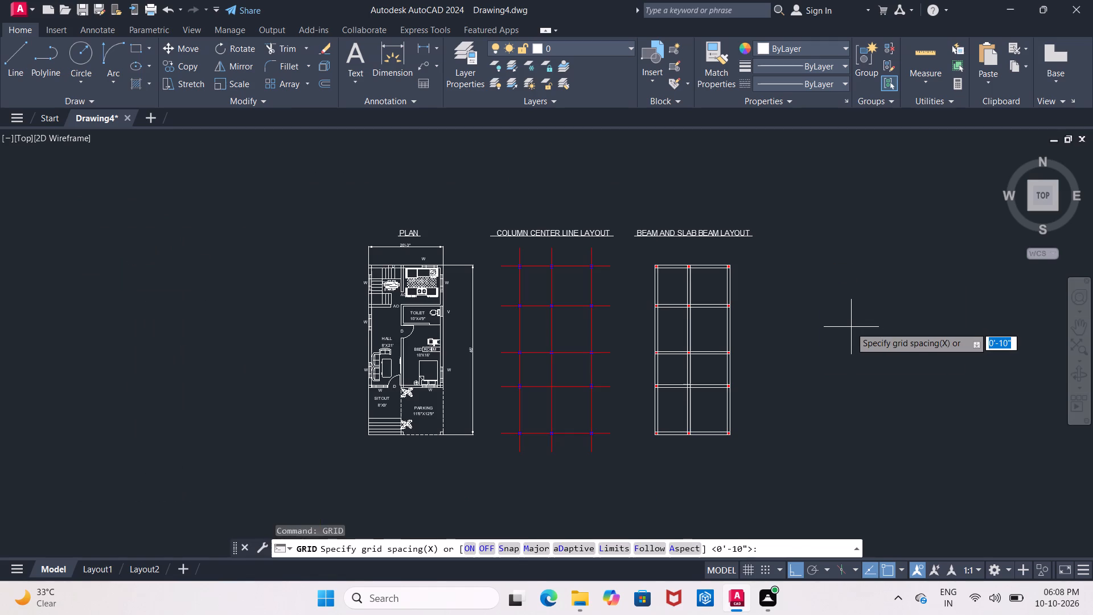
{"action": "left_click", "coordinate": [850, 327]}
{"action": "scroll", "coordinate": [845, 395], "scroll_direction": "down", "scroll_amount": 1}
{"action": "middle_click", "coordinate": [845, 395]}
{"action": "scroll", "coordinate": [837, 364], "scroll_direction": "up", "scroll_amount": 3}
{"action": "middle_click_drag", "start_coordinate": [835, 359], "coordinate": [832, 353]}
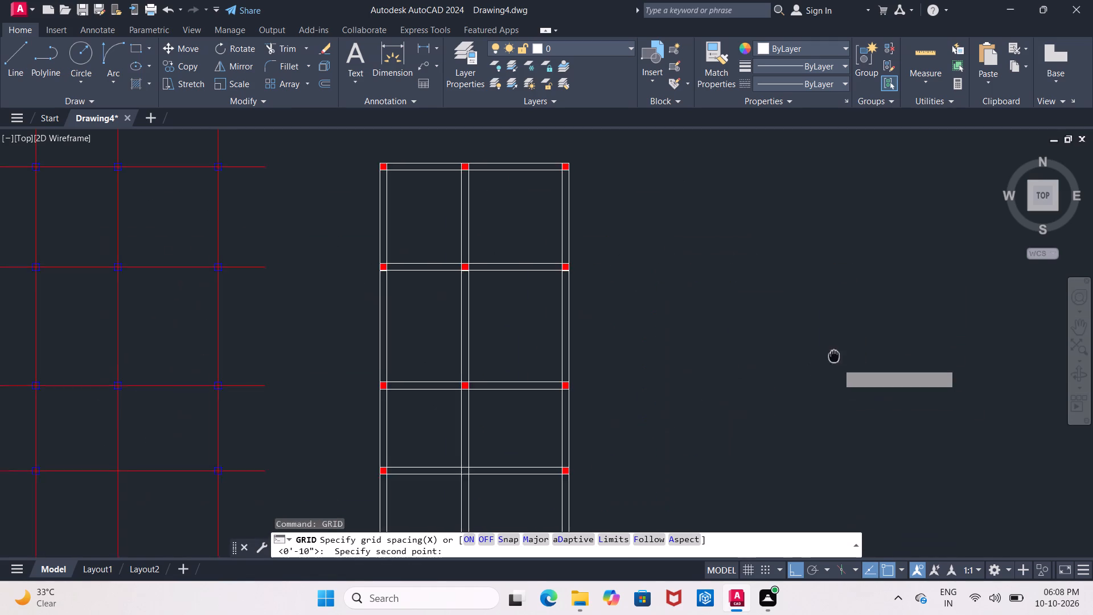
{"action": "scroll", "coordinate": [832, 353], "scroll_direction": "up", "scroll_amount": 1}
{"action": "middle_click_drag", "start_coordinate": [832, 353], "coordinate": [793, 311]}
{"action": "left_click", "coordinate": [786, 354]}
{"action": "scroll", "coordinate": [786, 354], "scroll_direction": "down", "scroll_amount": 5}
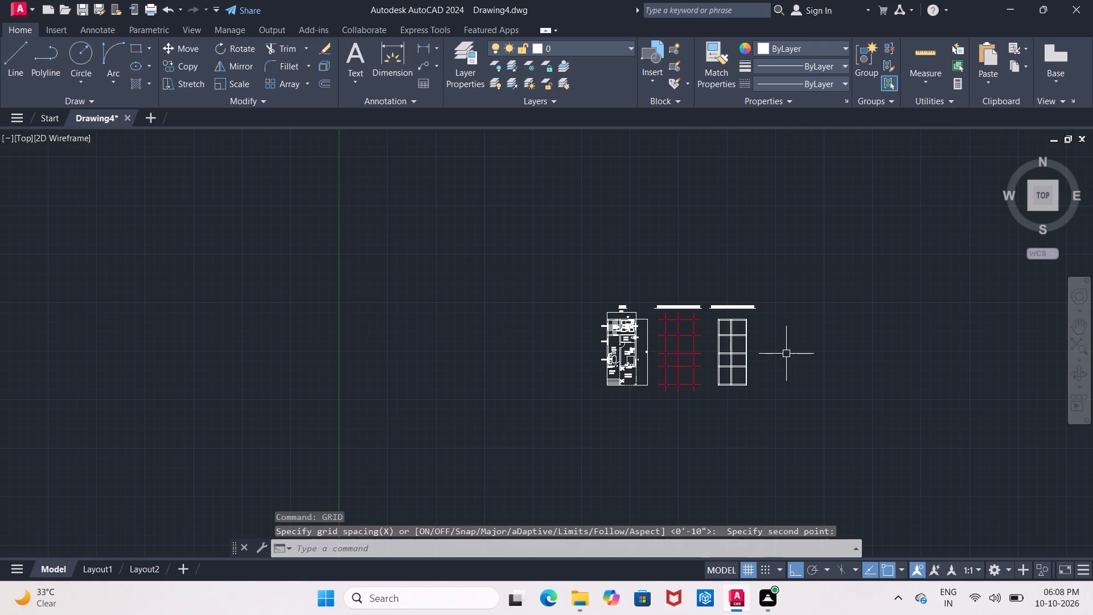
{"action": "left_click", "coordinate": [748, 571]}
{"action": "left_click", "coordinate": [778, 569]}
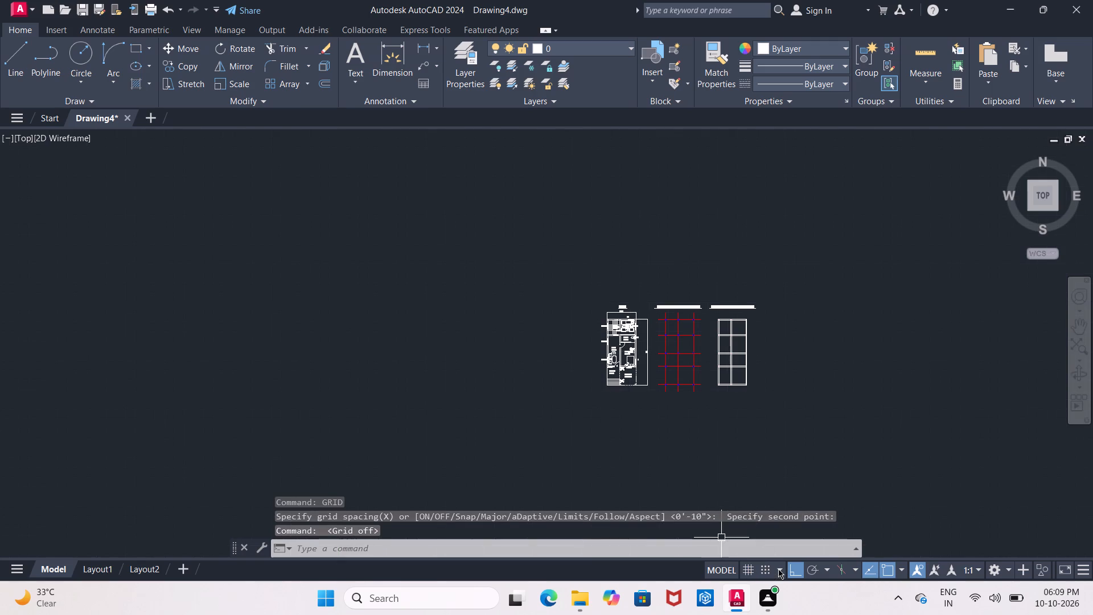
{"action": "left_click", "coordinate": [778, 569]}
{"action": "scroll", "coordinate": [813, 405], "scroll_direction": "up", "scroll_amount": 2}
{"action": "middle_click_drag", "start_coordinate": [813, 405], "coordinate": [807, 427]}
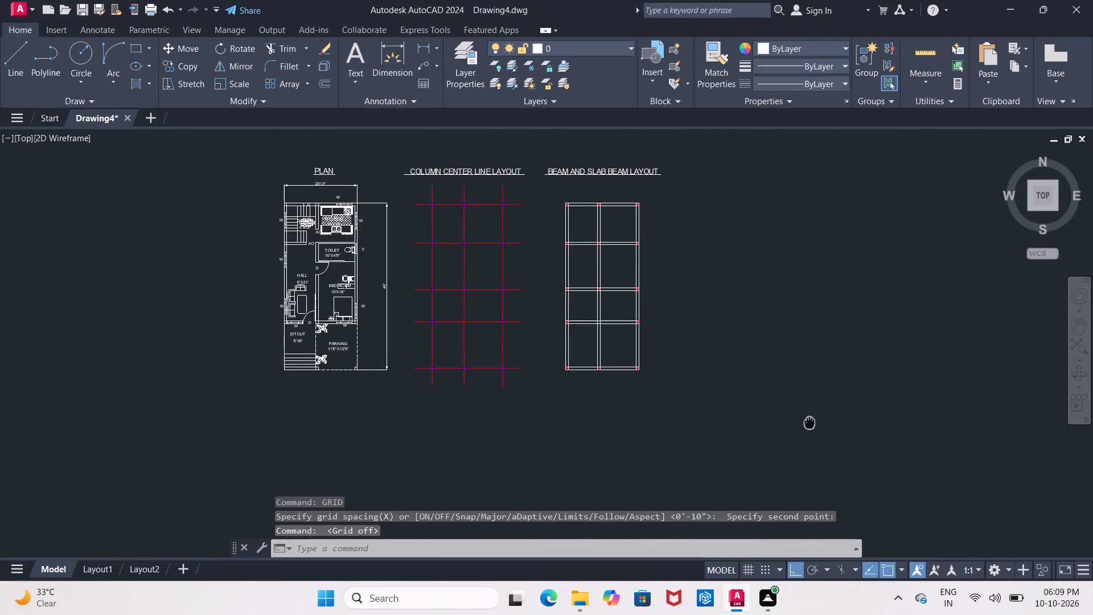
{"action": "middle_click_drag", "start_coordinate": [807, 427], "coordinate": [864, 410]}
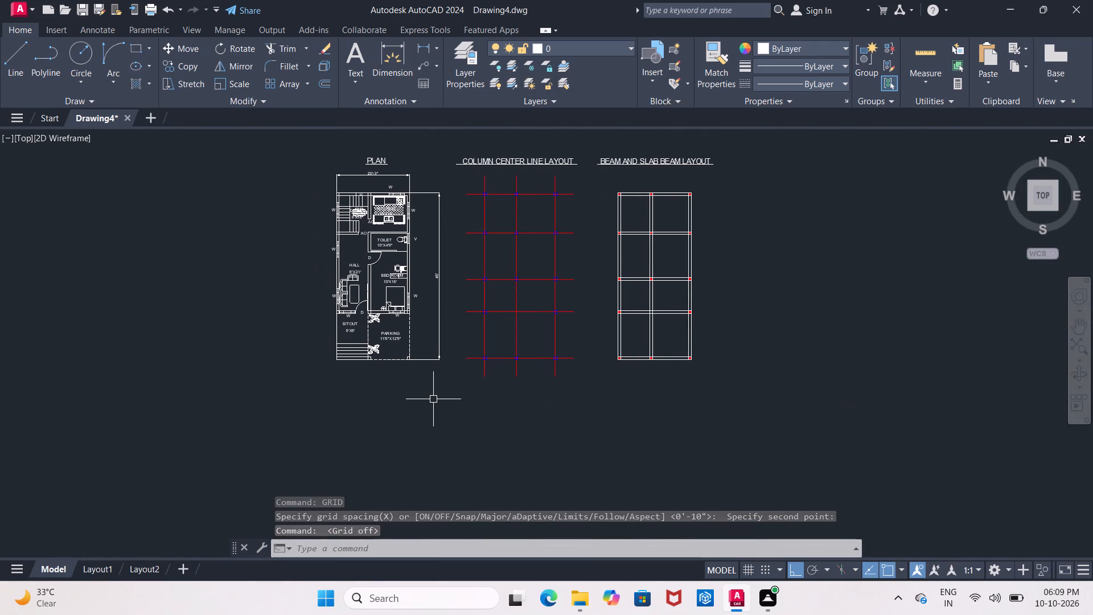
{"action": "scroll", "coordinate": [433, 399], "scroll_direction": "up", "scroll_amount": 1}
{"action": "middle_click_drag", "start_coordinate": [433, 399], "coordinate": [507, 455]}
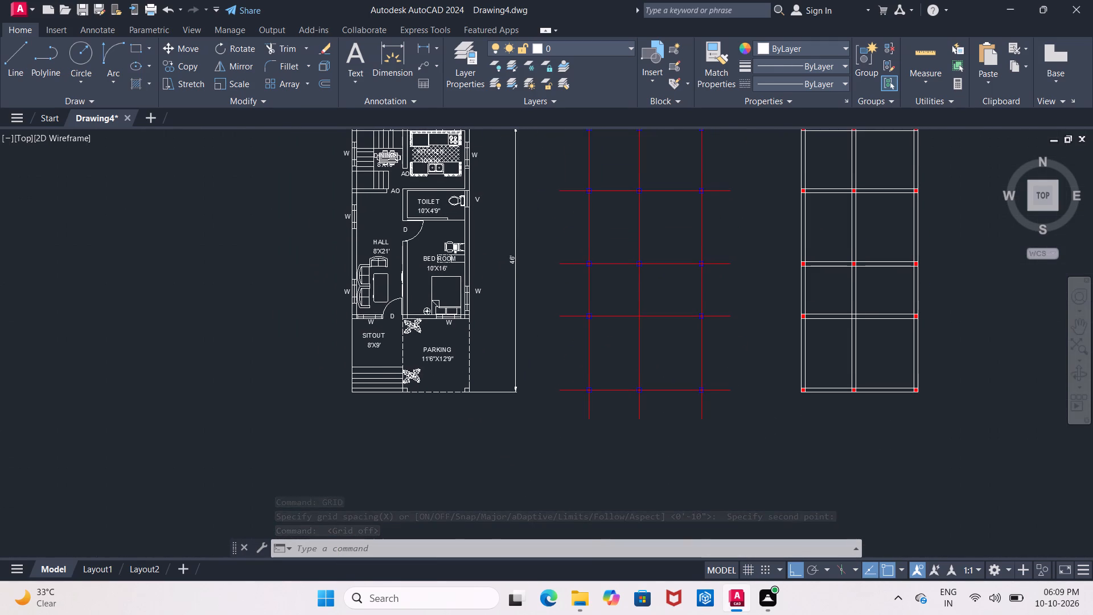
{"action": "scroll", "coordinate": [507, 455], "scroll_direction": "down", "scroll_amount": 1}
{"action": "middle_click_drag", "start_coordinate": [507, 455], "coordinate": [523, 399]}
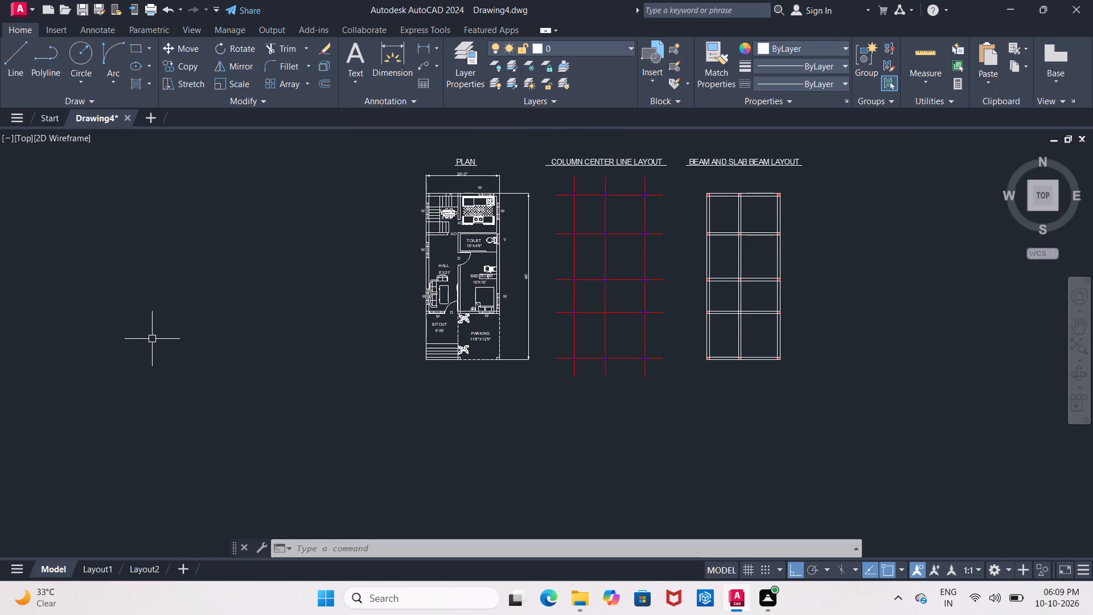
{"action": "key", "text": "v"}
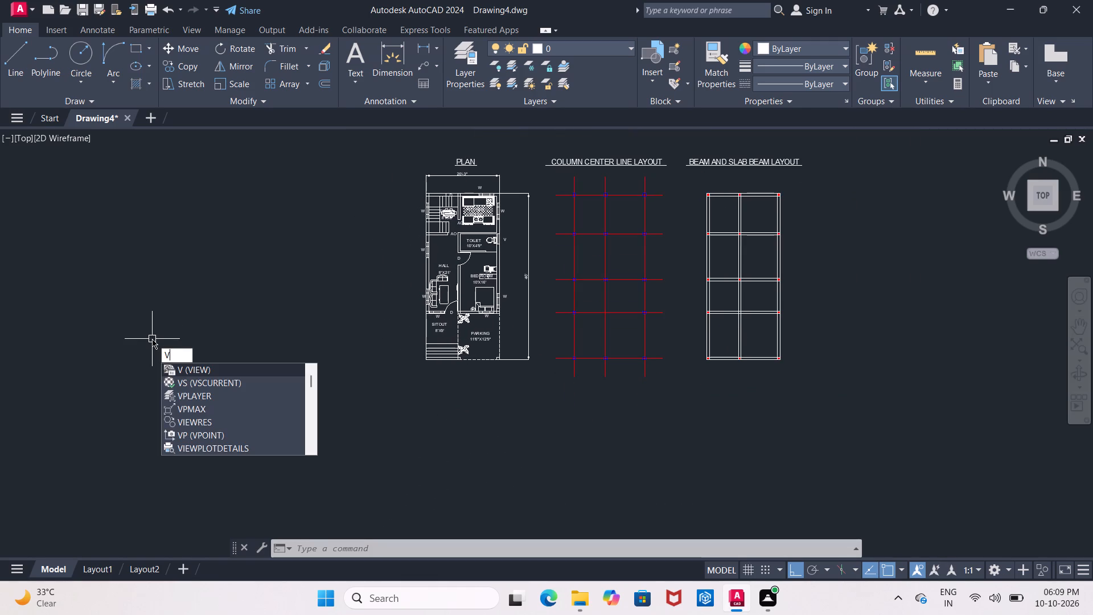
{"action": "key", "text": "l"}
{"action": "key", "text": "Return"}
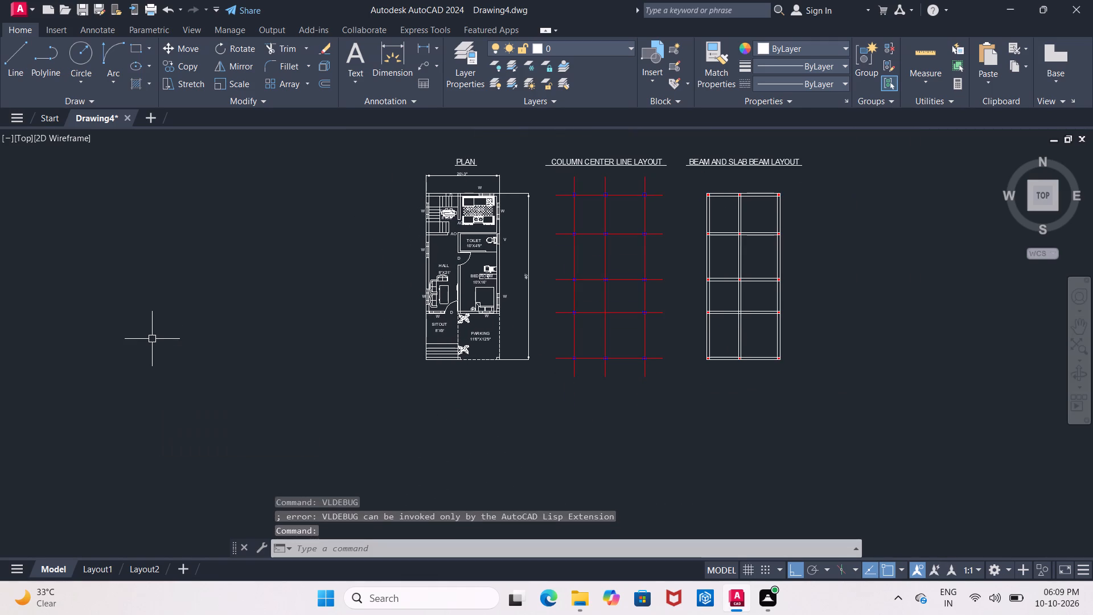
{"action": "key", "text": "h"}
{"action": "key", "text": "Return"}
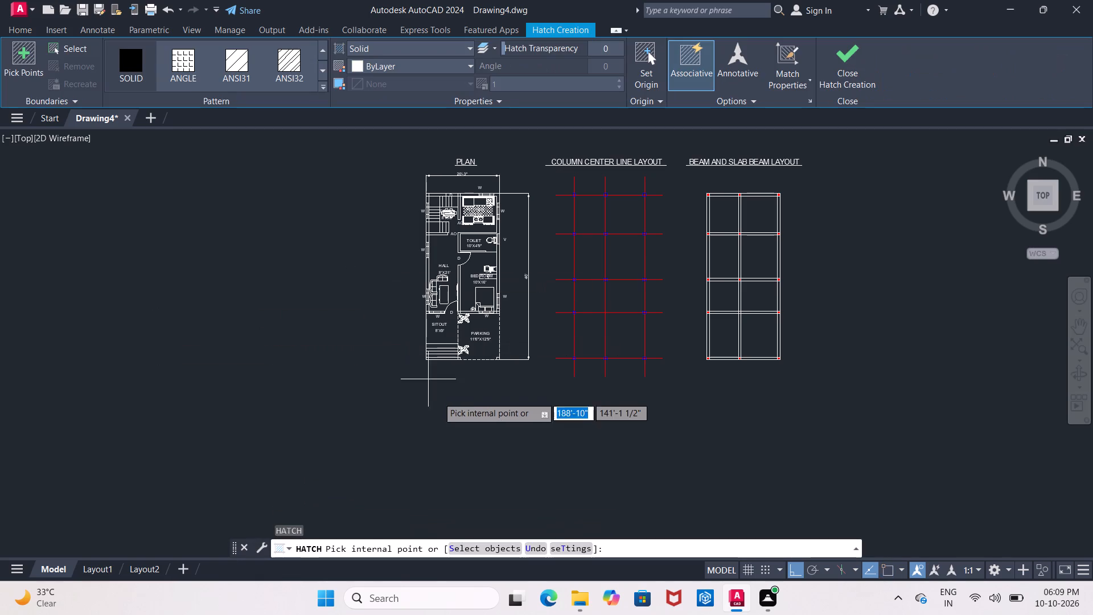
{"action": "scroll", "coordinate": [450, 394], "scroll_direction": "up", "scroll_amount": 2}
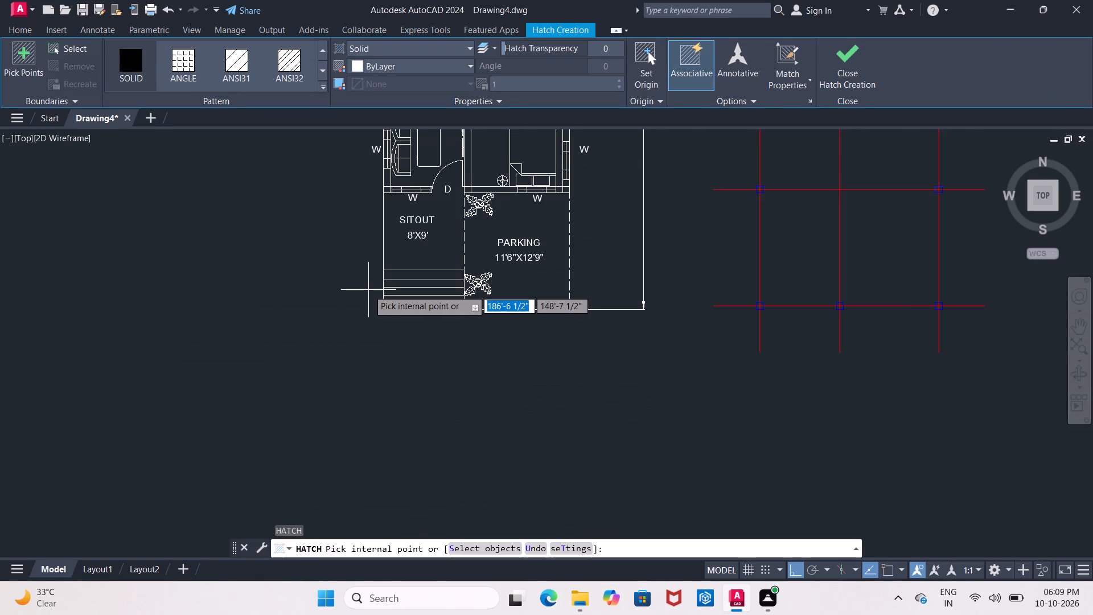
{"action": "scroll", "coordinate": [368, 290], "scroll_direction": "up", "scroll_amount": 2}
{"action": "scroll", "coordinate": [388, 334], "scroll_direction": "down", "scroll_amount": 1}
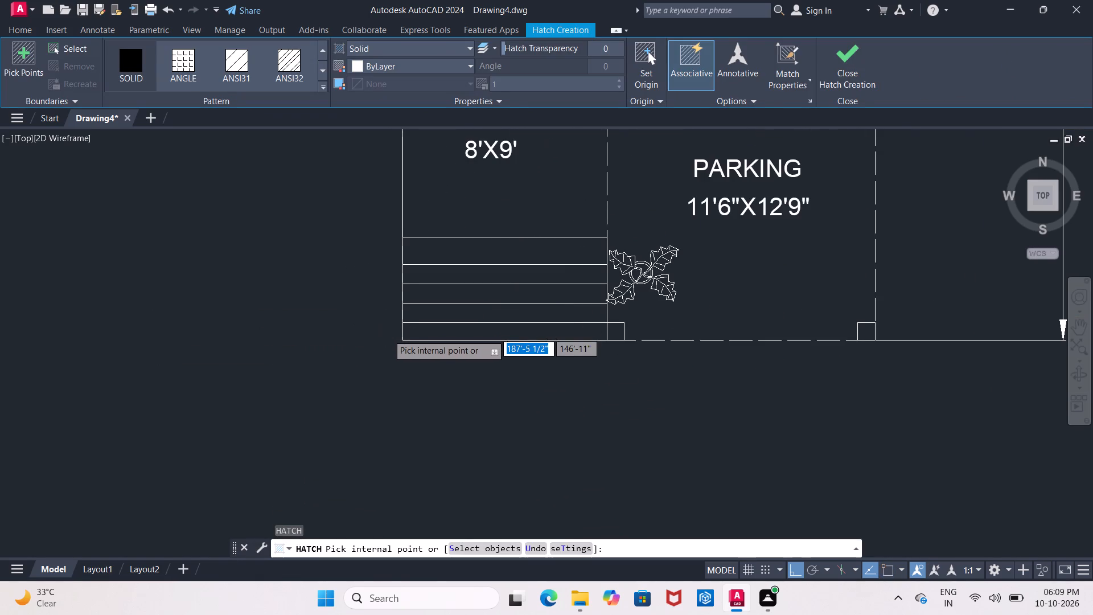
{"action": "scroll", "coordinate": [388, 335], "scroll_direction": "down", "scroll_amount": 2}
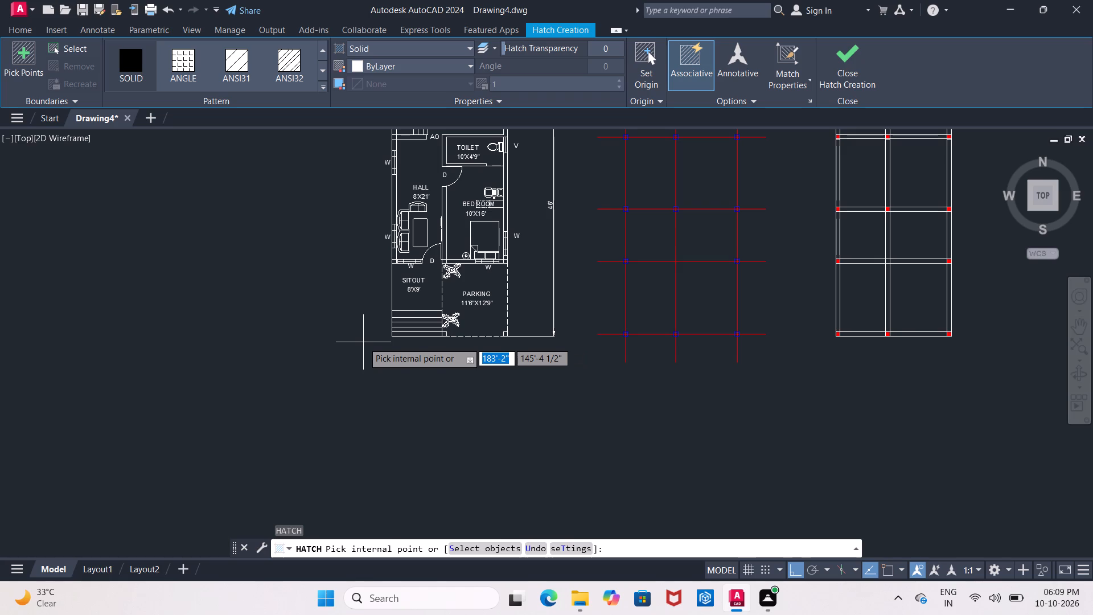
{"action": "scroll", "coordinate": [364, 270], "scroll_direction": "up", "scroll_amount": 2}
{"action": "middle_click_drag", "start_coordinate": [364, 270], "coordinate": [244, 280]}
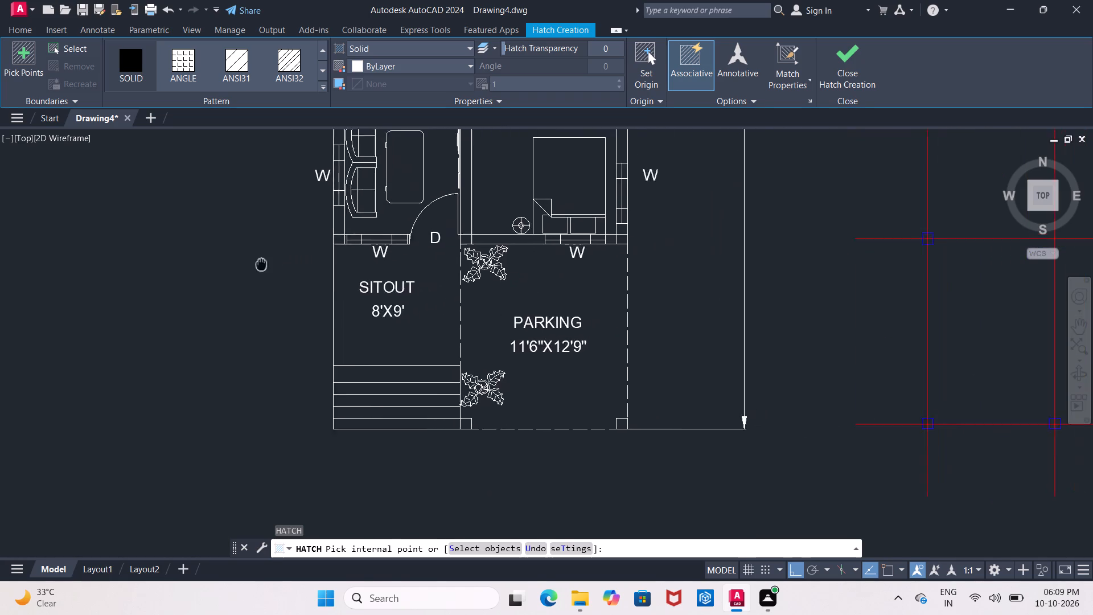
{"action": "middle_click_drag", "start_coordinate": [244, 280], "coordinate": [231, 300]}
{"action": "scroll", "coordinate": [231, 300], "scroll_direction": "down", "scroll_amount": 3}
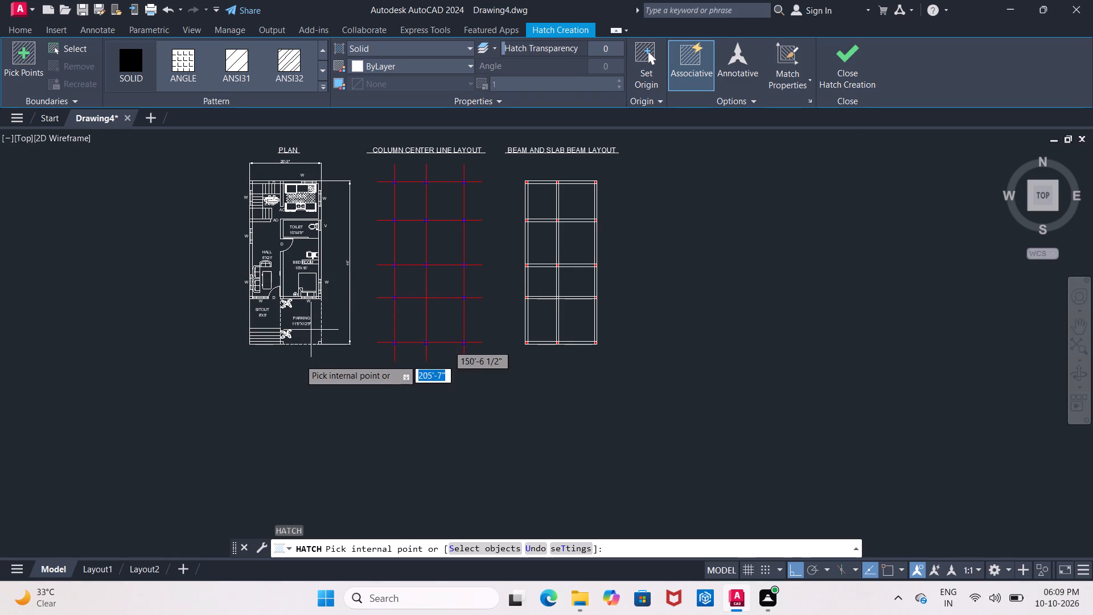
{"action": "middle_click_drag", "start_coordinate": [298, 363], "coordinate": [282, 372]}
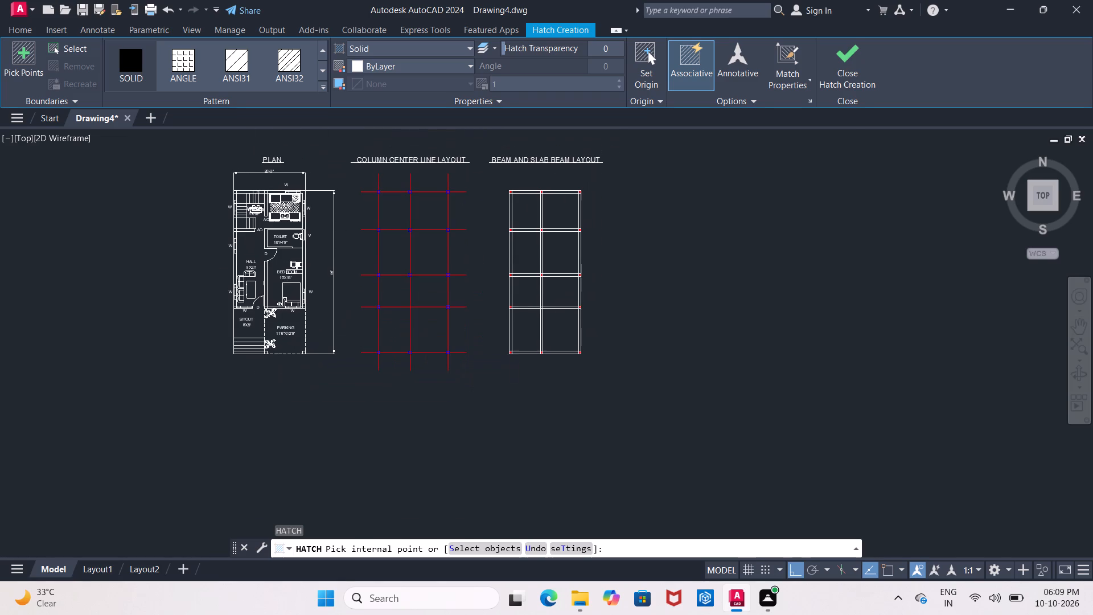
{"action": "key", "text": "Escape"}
Draw a vertical ray downward from the bedroom's outer wall corner, along the outer edge of the parking area.
{"action": "scroll", "coordinate": [274, 384], "scroll_direction": "up", "scroll_amount": 2}
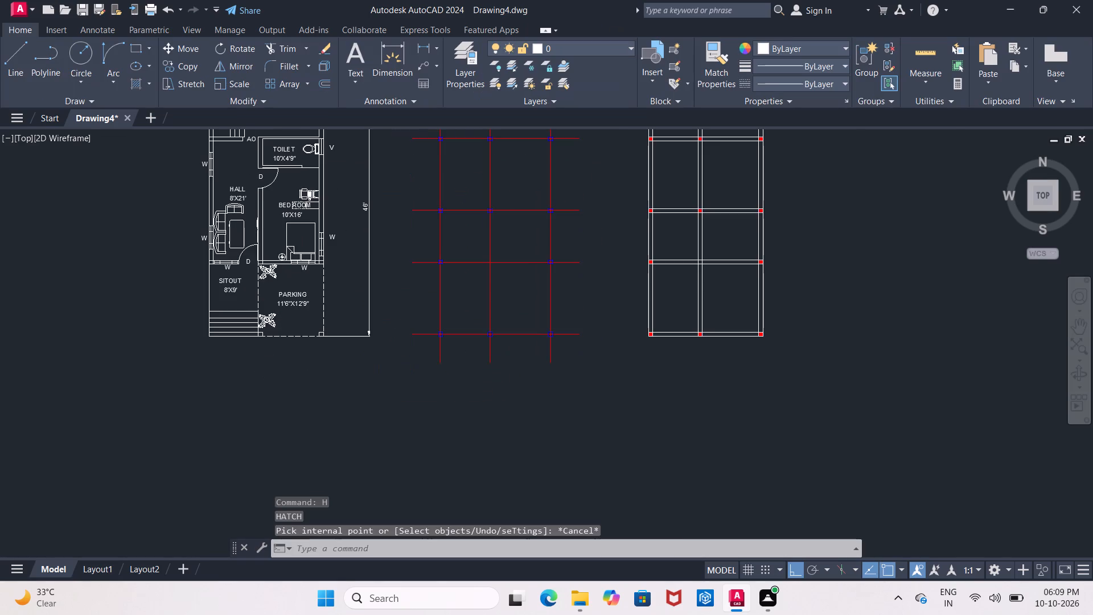
{"action": "middle_click_drag", "start_coordinate": [273, 383], "coordinate": [286, 440]}
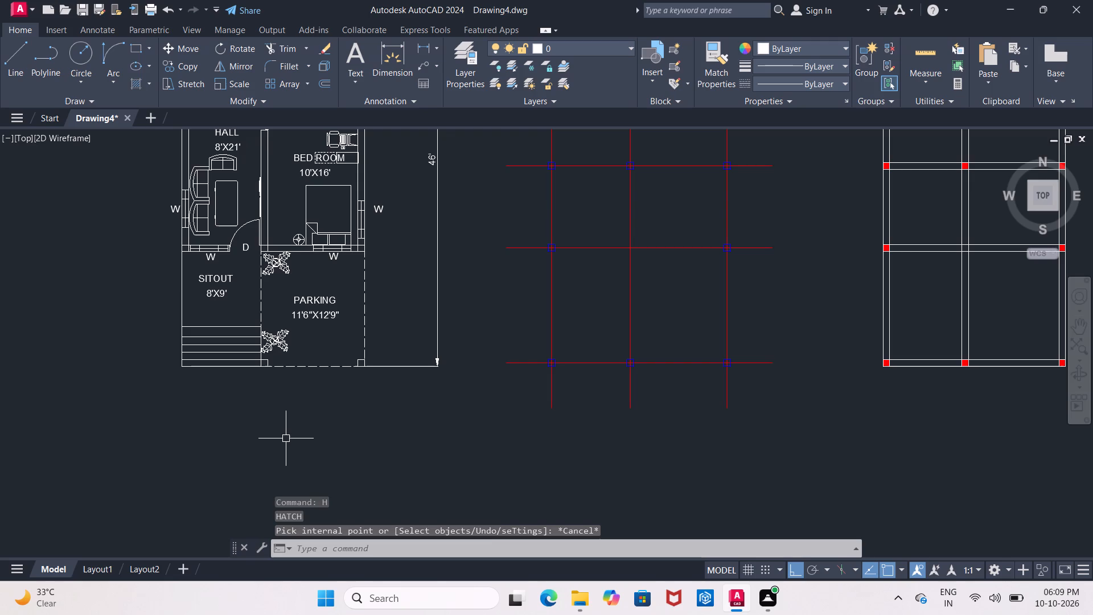
{"action": "type", "text": "ray"}
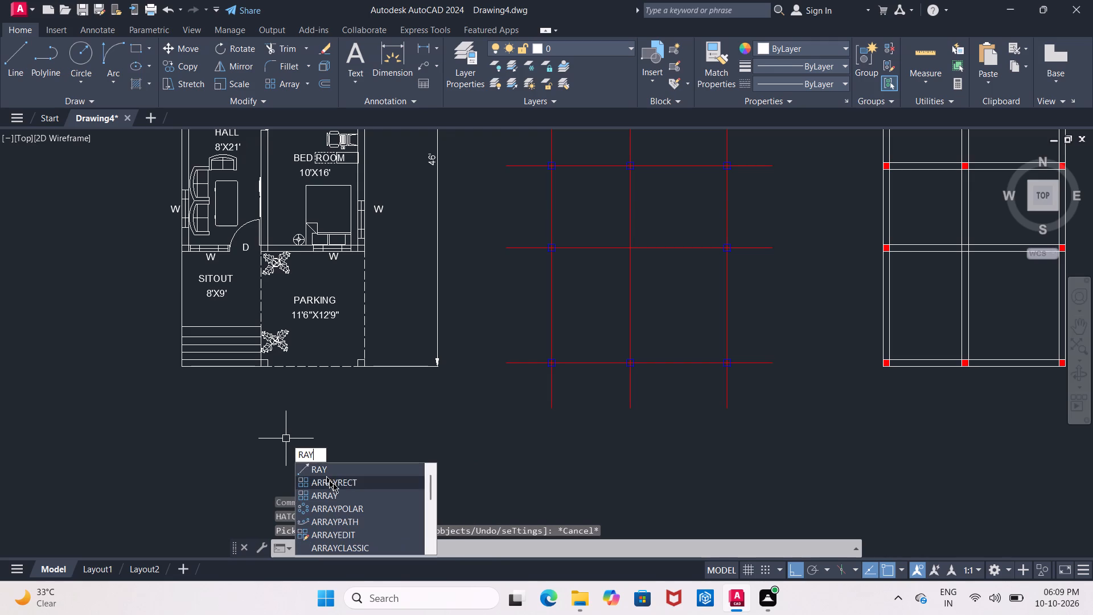
{"action": "left_click", "coordinate": [339, 471]}
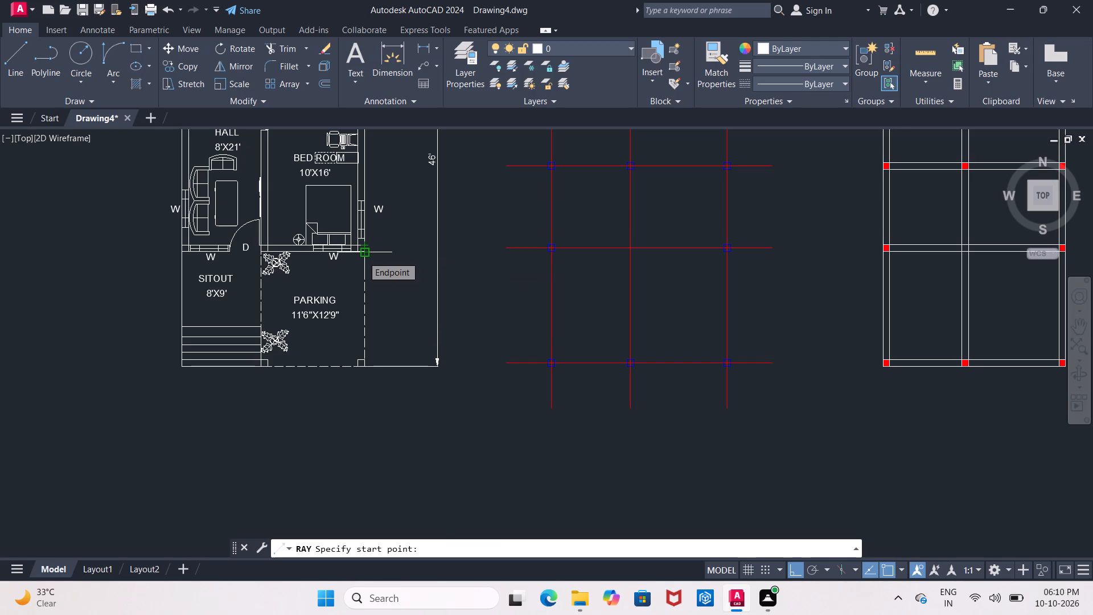
{"action": "left_click", "coordinate": [363, 256]}
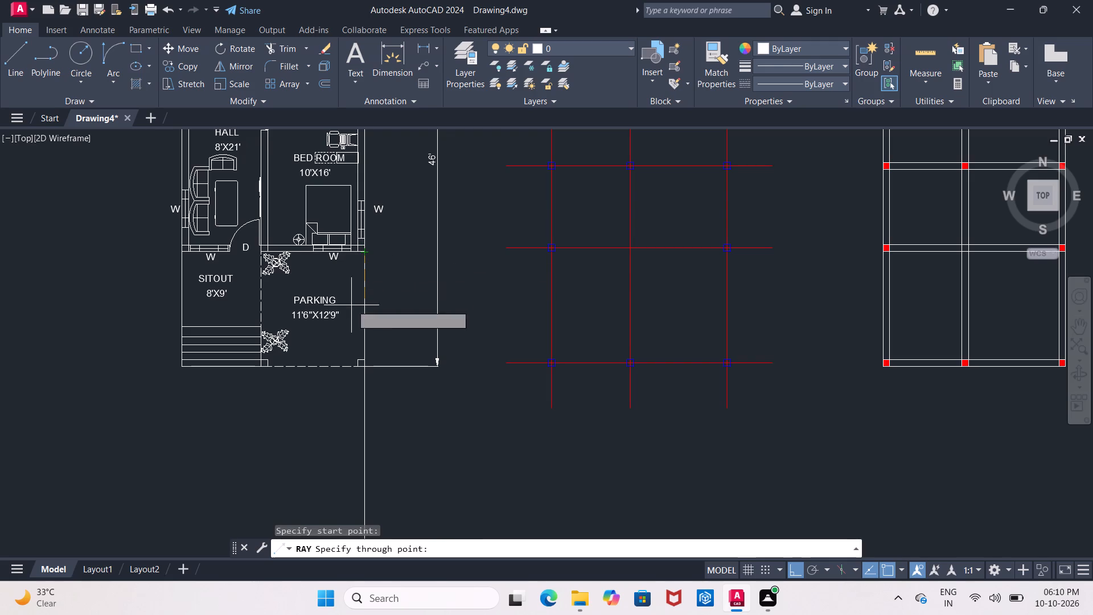
{"action": "left_click", "coordinate": [351, 306]}
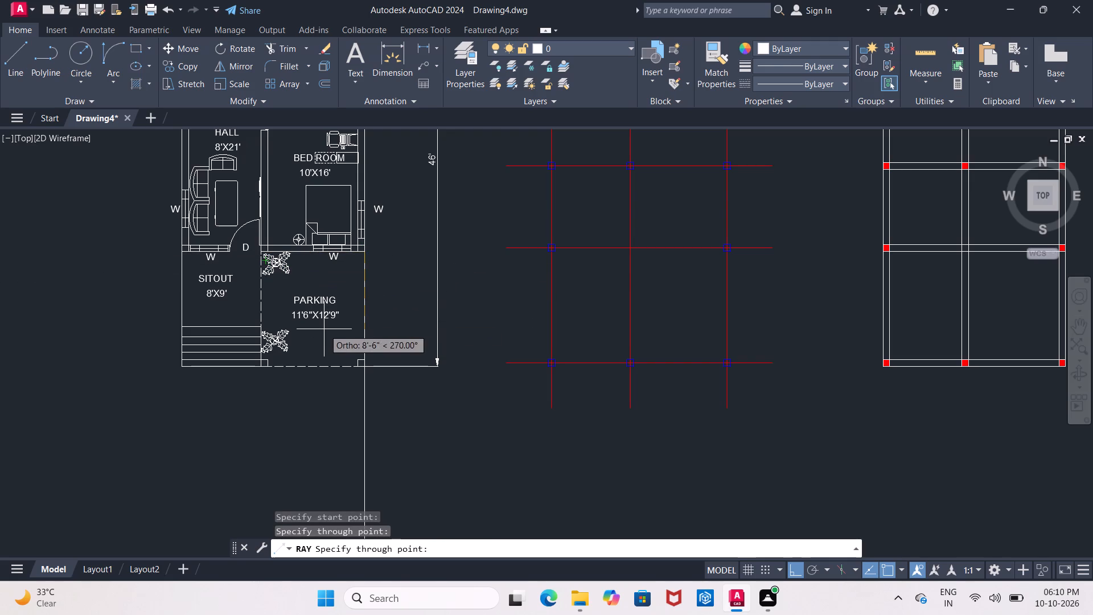
{"action": "key", "text": "Escape"}
{"action": "key", "text": "grave"}
{"action": "key", "text": "Escape"}
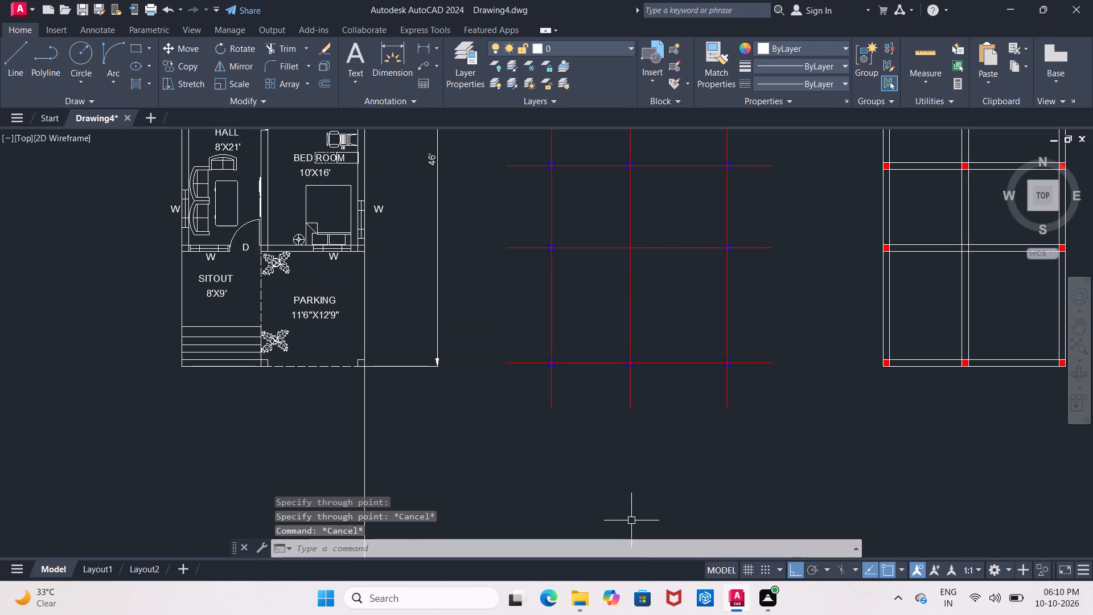
With Ortho off, copy the vertical ray from the bedroom's outer corner to both edges of the bedroom window facing the parking.
{"action": "left_click", "coordinate": [793, 574]}
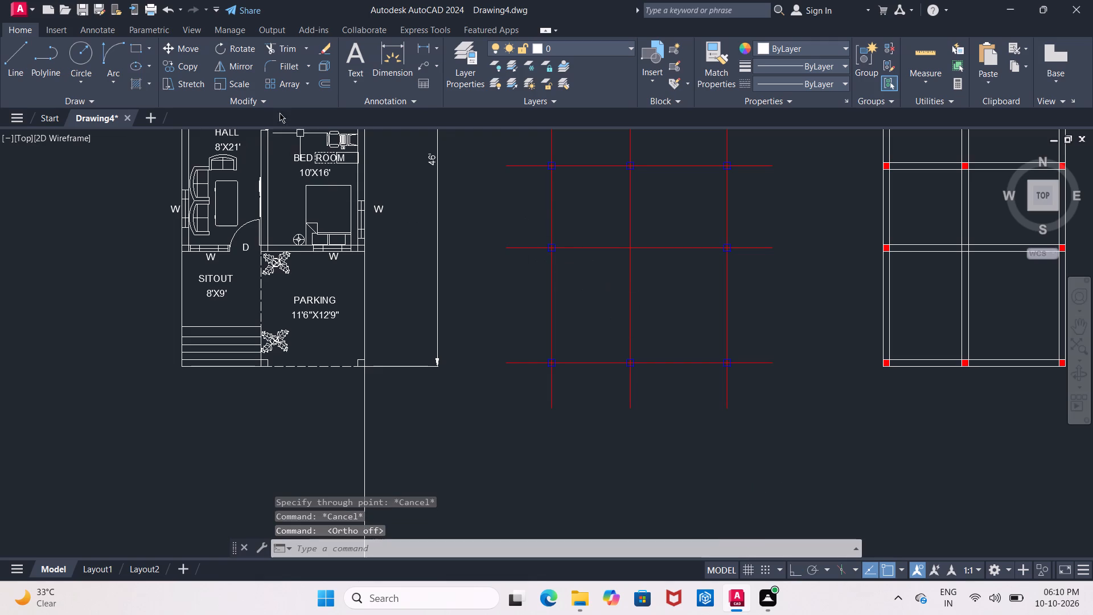
{"action": "left_click", "coordinate": [361, 323]}
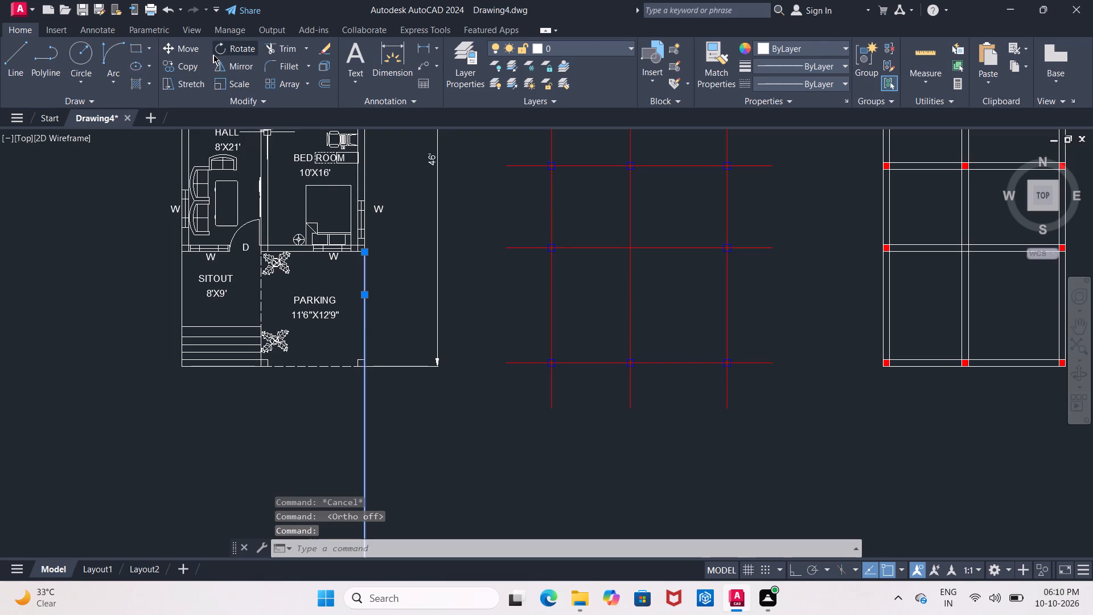
{"action": "left_click", "coordinate": [189, 67]}
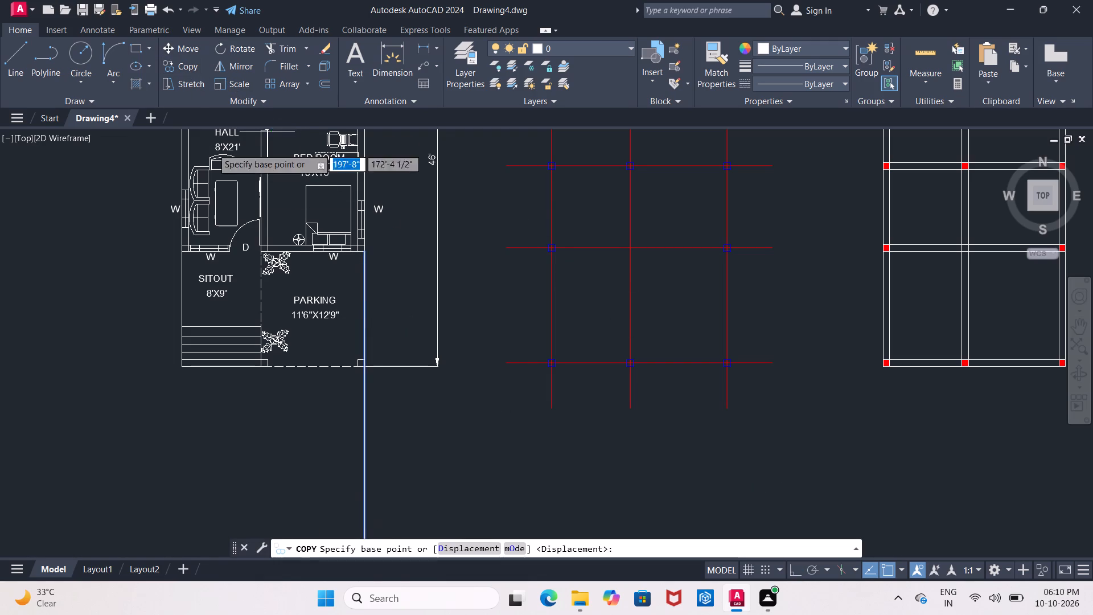
{"action": "left_click", "coordinate": [365, 252]}
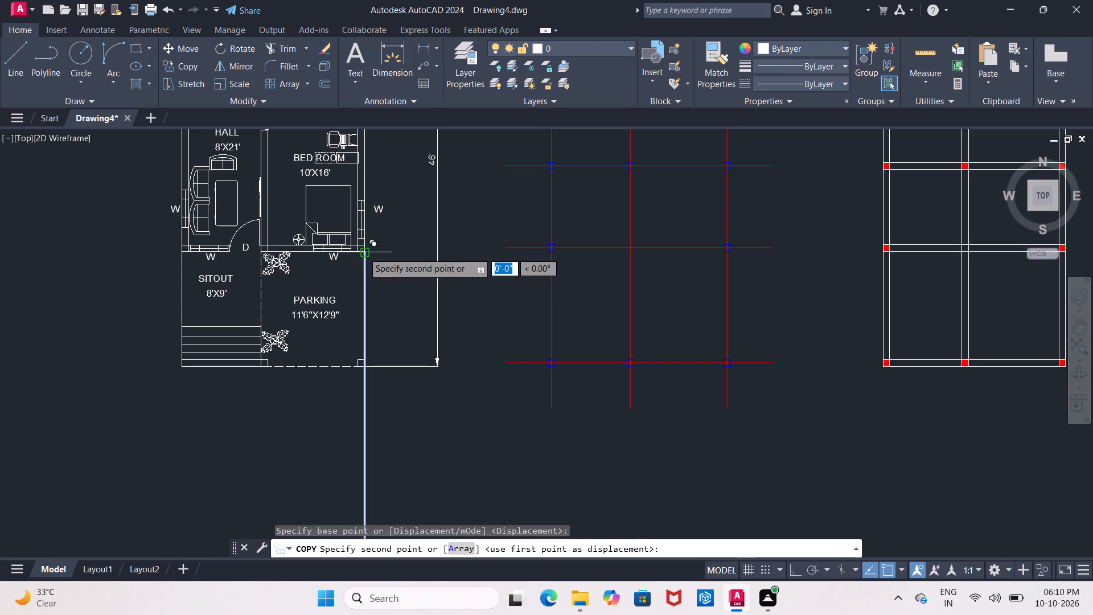
{"action": "scroll", "coordinate": [291, 248], "scroll_direction": "up", "scroll_amount": 1}
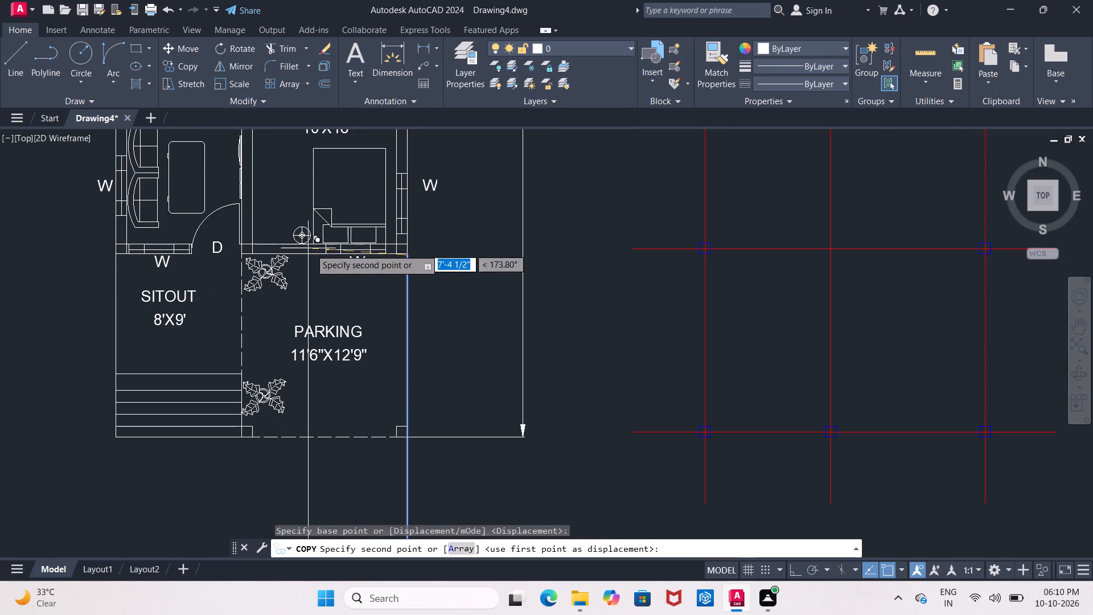
{"action": "scroll", "coordinate": [369, 252], "scroll_direction": "up", "scroll_amount": 3}
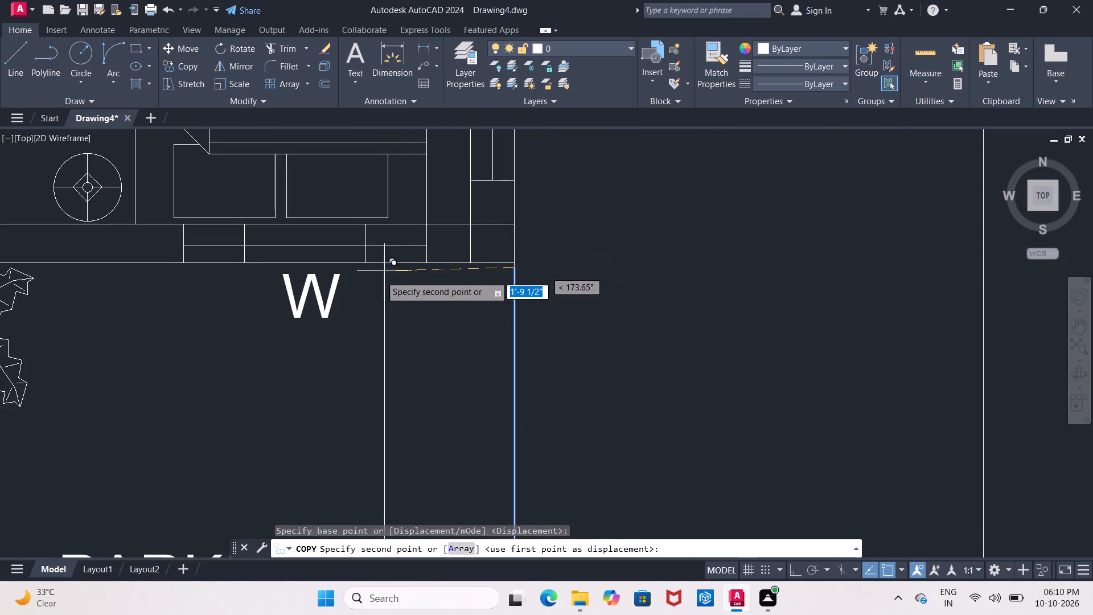
{"action": "scroll", "coordinate": [380, 310], "scroll_direction": "down", "scroll_amount": 3}
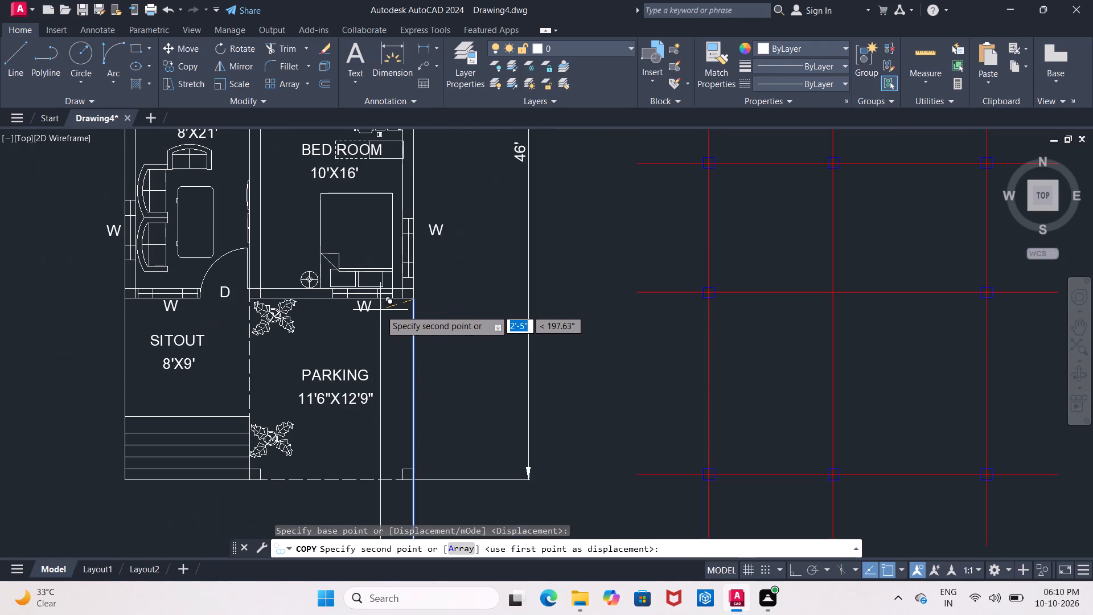
{"action": "scroll", "coordinate": [389, 309], "scroll_direction": "up", "scroll_amount": 1}
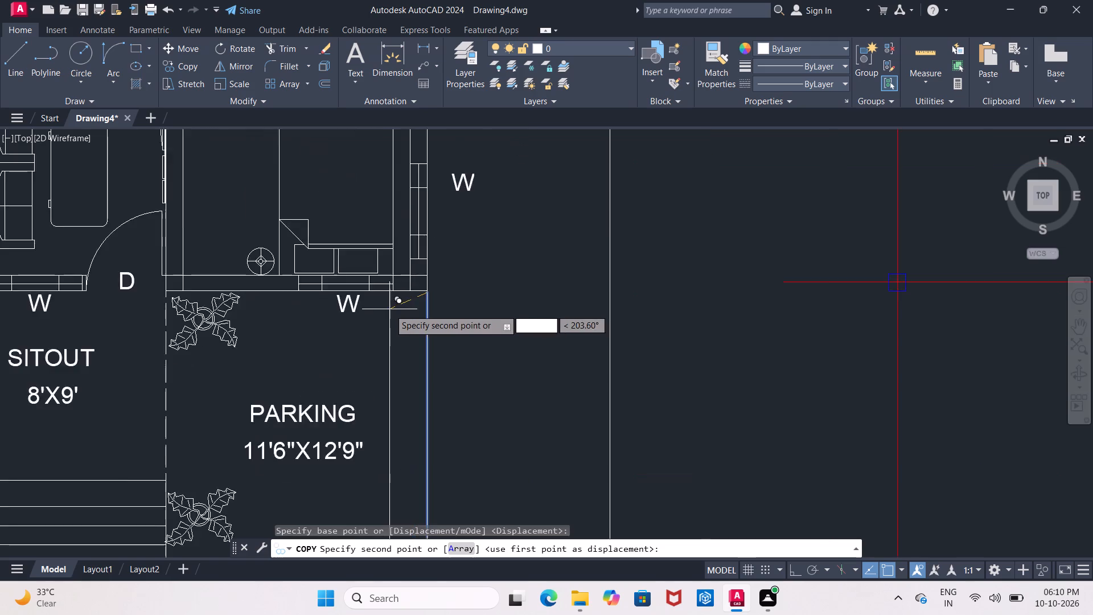
{"action": "scroll", "coordinate": [389, 309], "scroll_direction": "up", "scroll_amount": 2}
{"action": "left_click", "coordinate": [394, 260]}
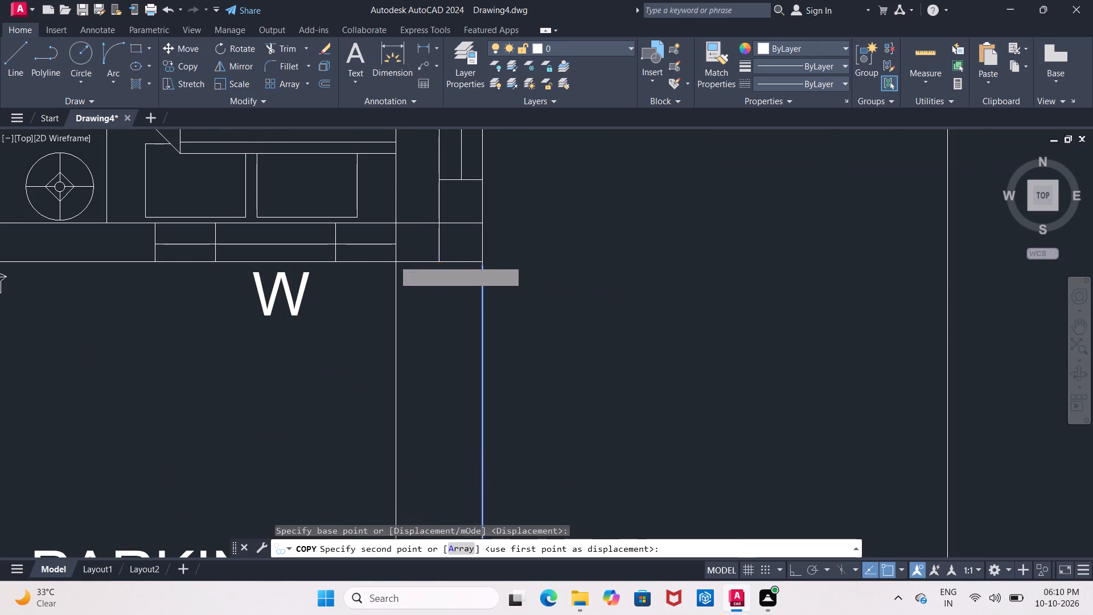
{"action": "left_click", "coordinate": [153, 261]}
Place two more copies of the ray at both sides of the wall between hall and bedroom, where it meets the parking.
{"action": "scroll", "coordinate": [153, 265], "scroll_direction": "down", "scroll_amount": 6}
{"action": "middle_click_drag", "start_coordinate": [159, 270], "coordinate": [279, 270]}
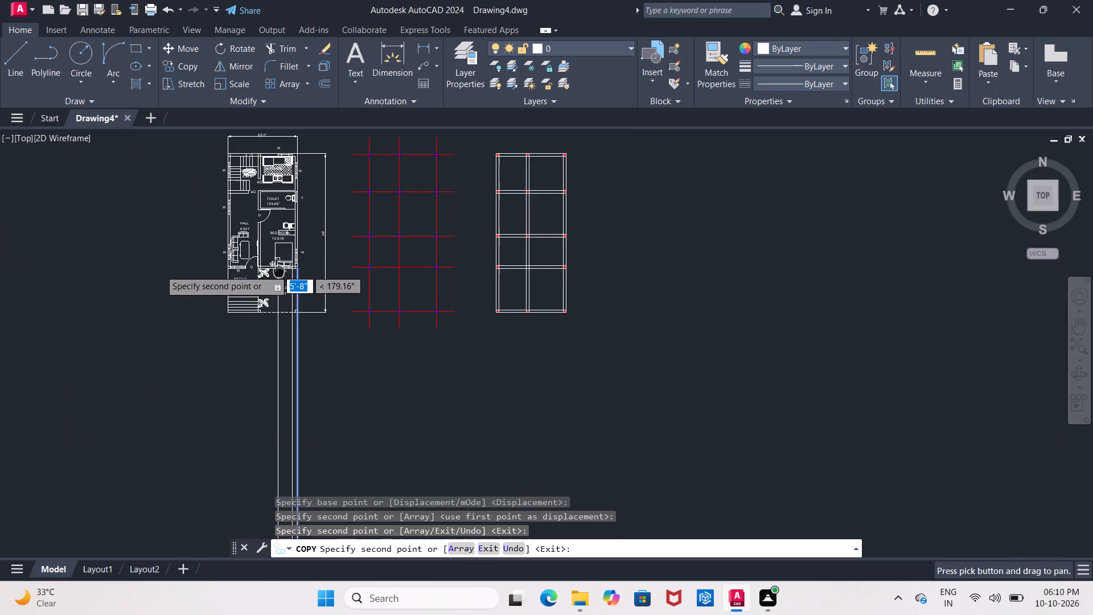
{"action": "scroll", "coordinate": [279, 270], "scroll_direction": "up", "scroll_amount": 4}
{"action": "middle_click_drag", "start_coordinate": [175, 269], "coordinate": [183, 276]}
{"action": "scroll", "coordinate": [175, 269], "scroll_direction": "down", "scroll_amount": 2}
{"action": "scroll", "coordinate": [162, 278], "scroll_direction": "up", "scroll_amount": 5}
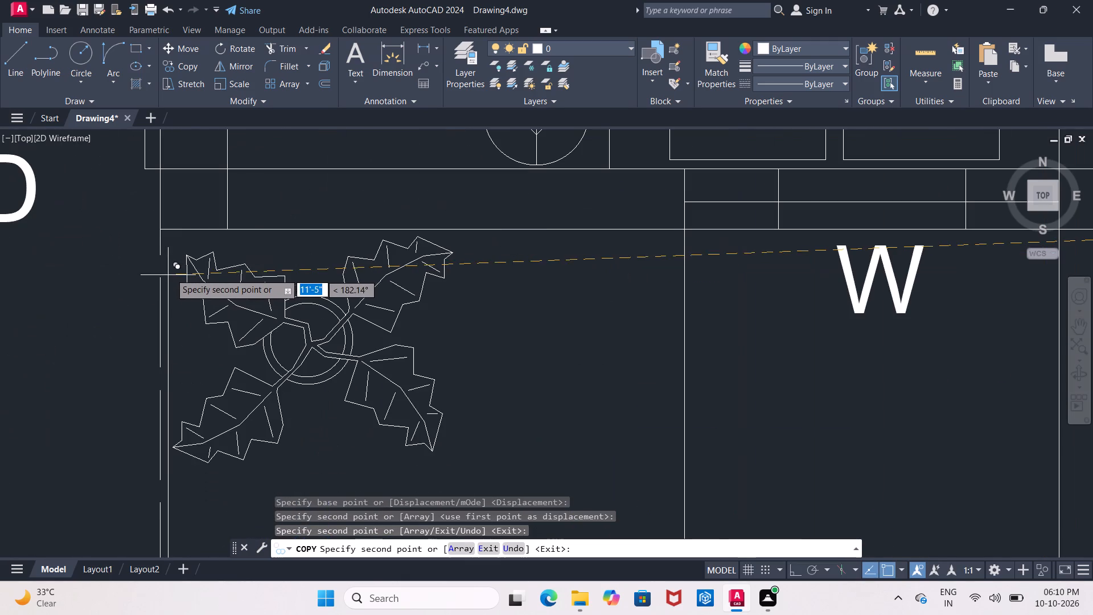
{"action": "left_click", "coordinate": [227, 233]}
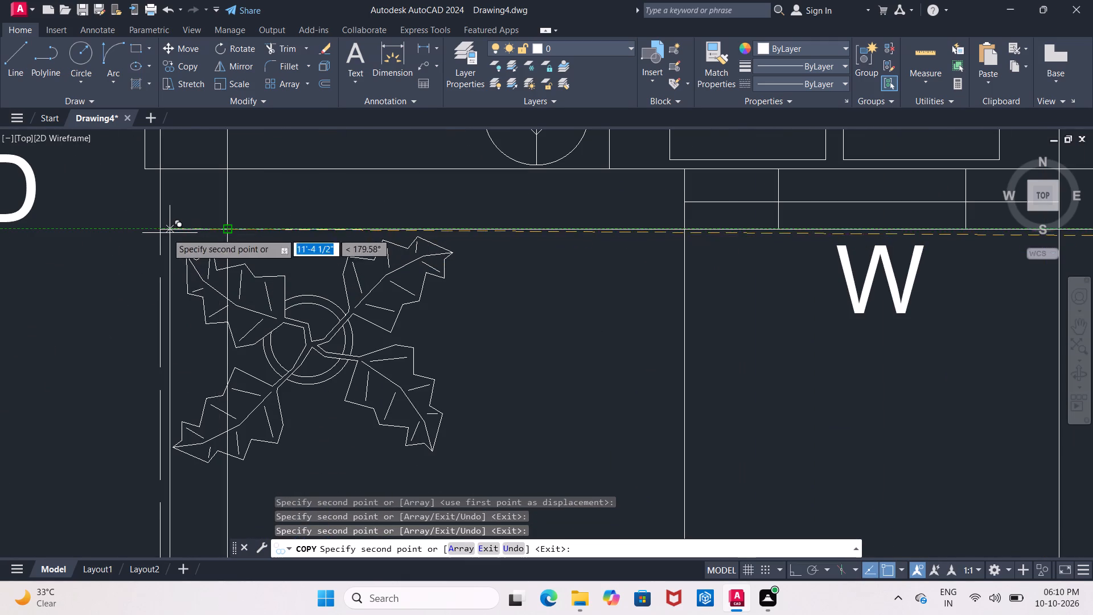
{"action": "middle_click_drag", "start_coordinate": [163, 233], "coordinate": [256, 277]}
{"action": "scroll", "coordinate": [182, 248], "scroll_direction": "down", "scroll_amount": 1}
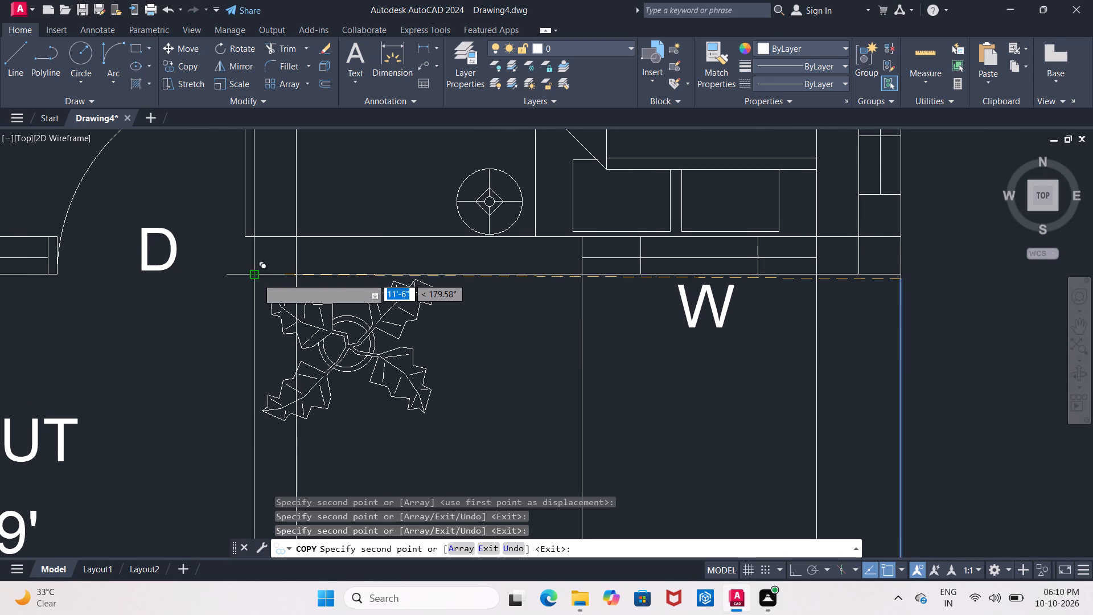
{"action": "left_click", "coordinate": [257, 278]}
Add copies of the ray at both edges of the hall window facing the sitout.
{"action": "middle_click_drag", "start_coordinate": [139, 290], "coordinate": [354, 301]}
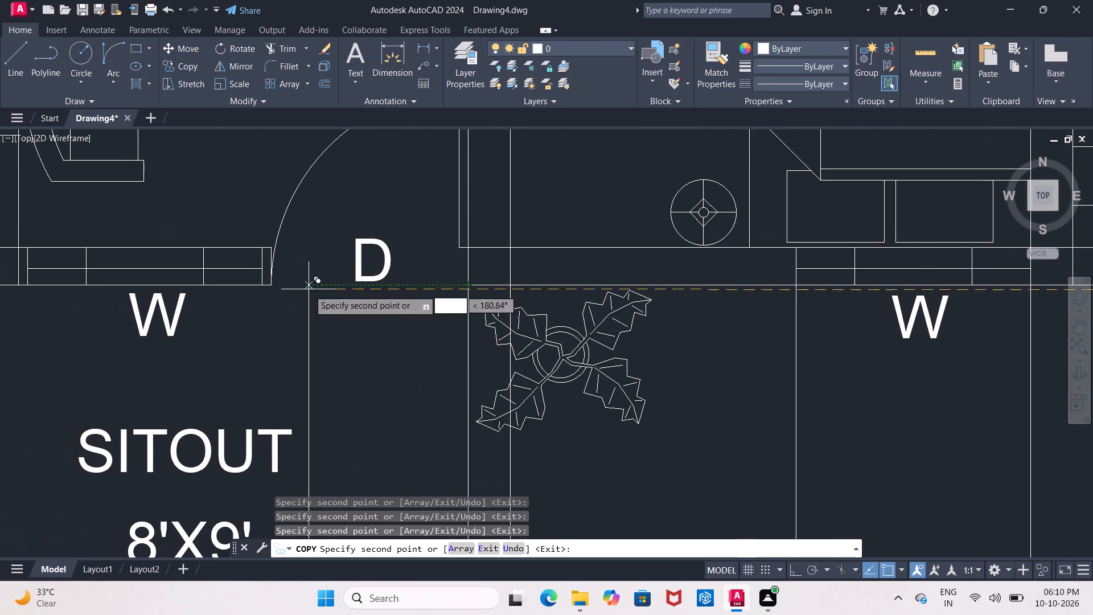
{"action": "scroll", "coordinate": [289, 287], "scroll_direction": "up", "scroll_amount": 4}
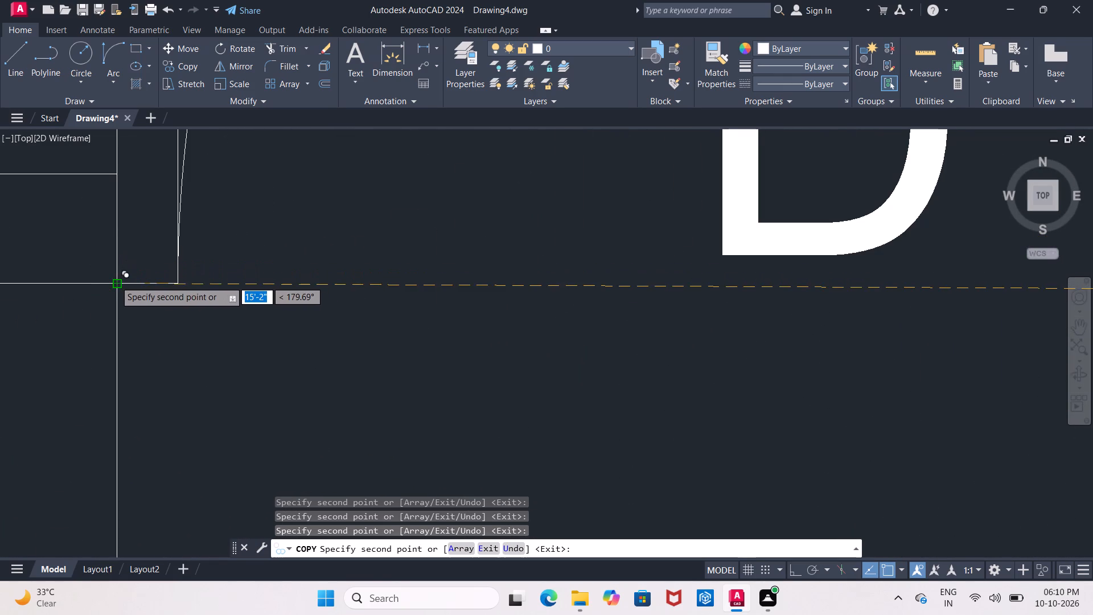
{"action": "left_click", "coordinate": [116, 281]}
{"action": "scroll", "coordinate": [117, 281], "scroll_direction": "down", "scroll_amount": 3}
{"action": "middle_click_drag", "start_coordinate": [120, 281], "coordinate": [586, 266]}
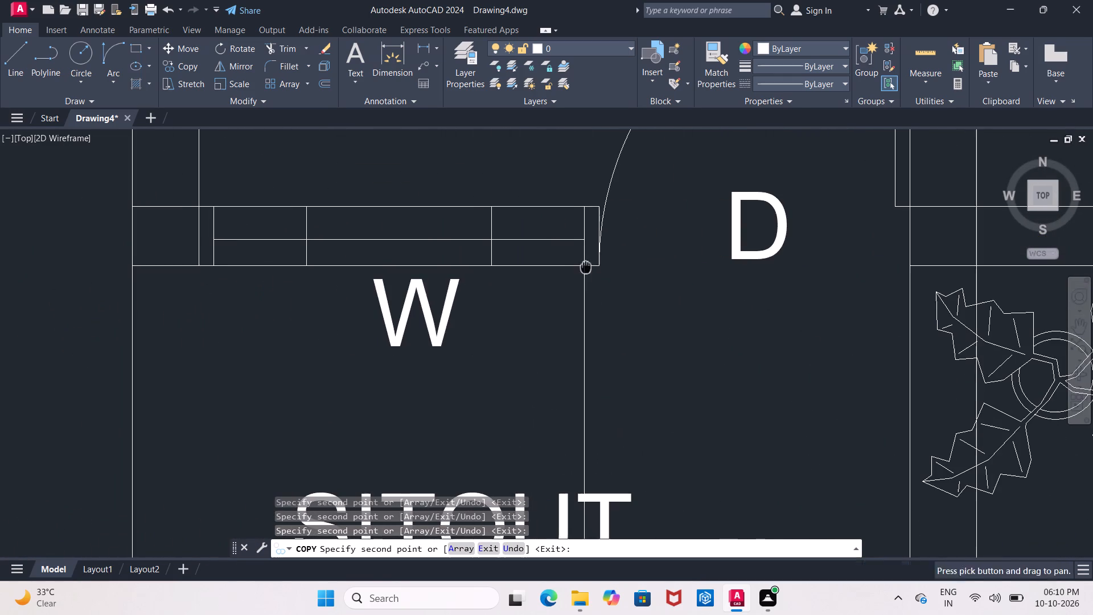
{"action": "scroll", "coordinate": [207, 273], "scroll_direction": "up", "scroll_amount": 1}
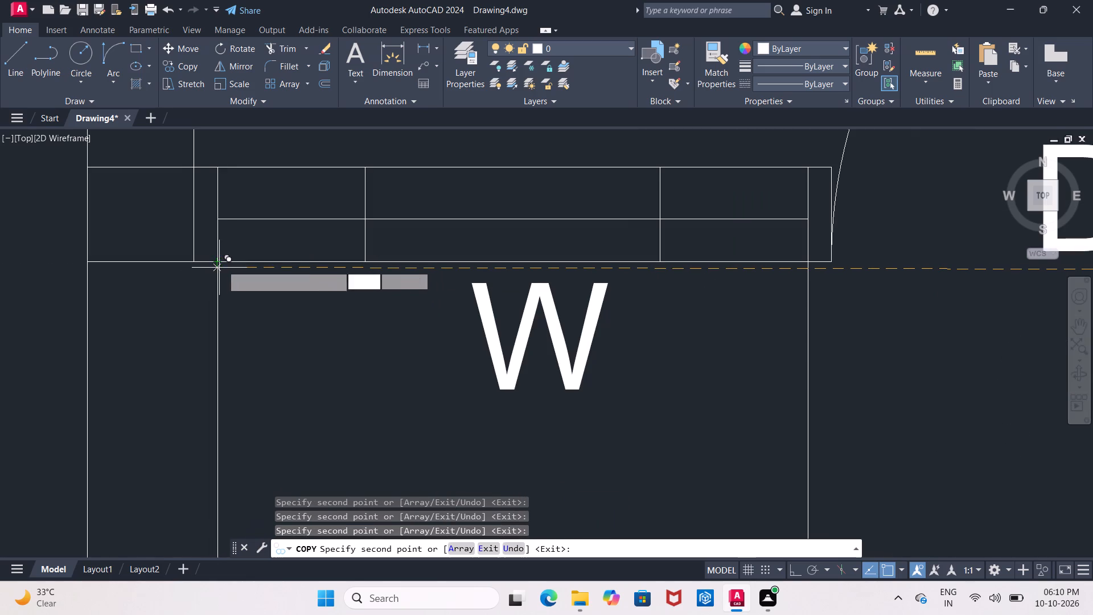
{"action": "left_click", "coordinate": [214, 261]}
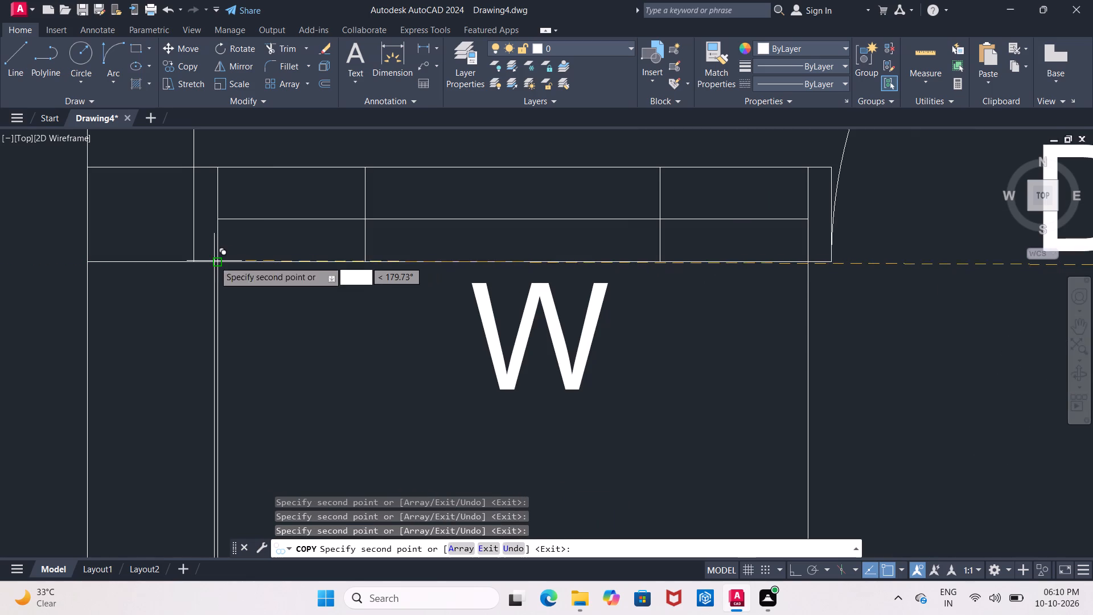
Add copies of the ray at the inner face and outer corner of the hall's exterior wall beside the sitout.
{"action": "left_click", "coordinate": [194, 265]}
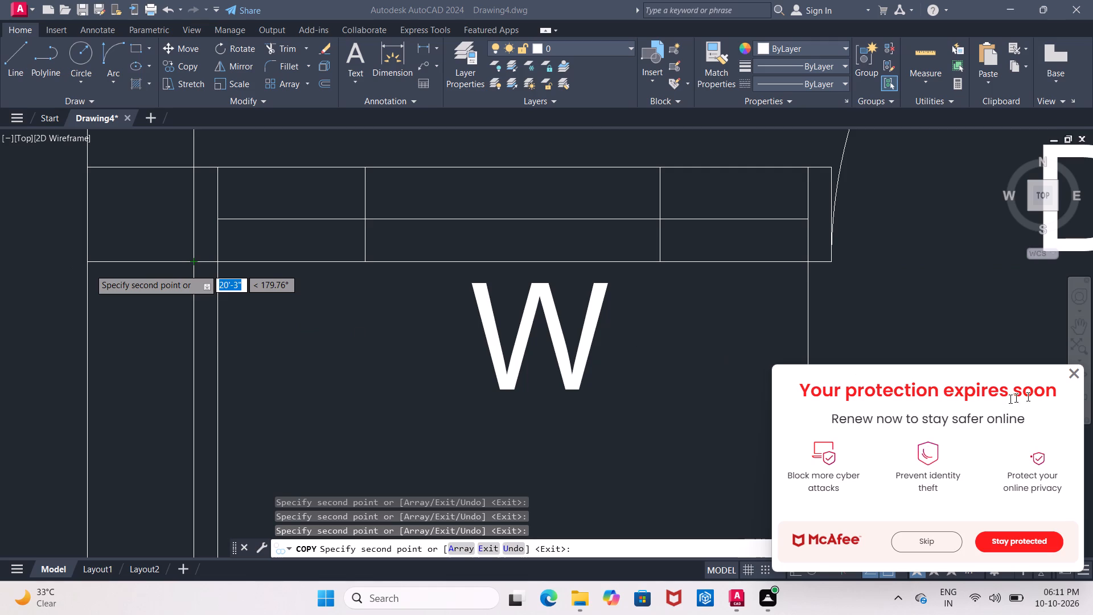
{"action": "left_click", "coordinate": [1070, 376]}
{"action": "scroll", "coordinate": [72, 277], "scroll_direction": "up", "scroll_amount": 4}
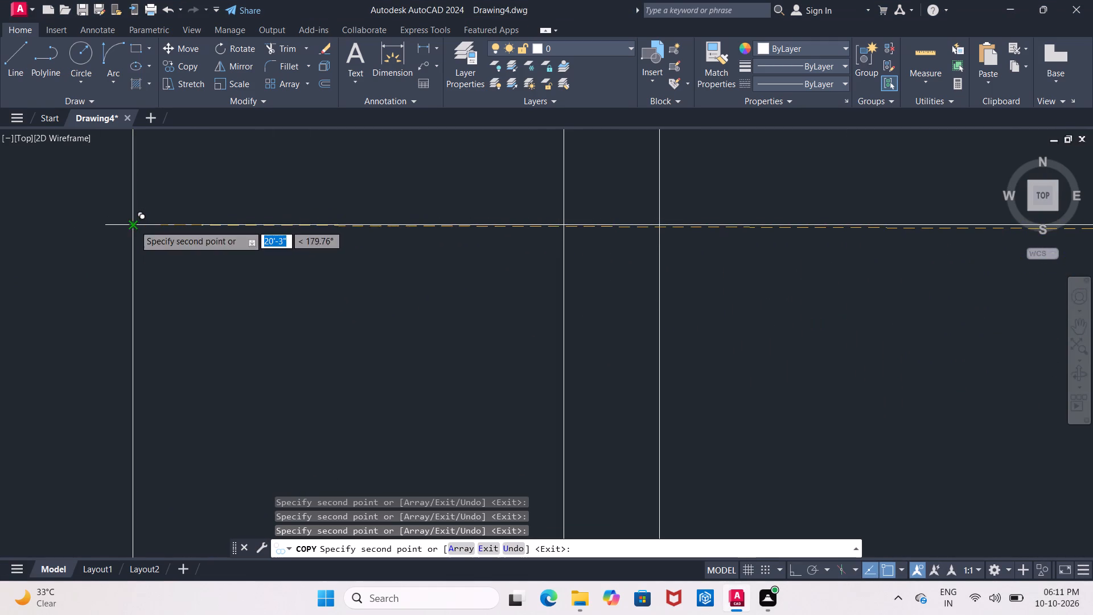
{"action": "left_click", "coordinate": [134, 225]}
Place the last copy of the ray at the inner face of the bedroom's exterior wall and finish copying.
{"action": "scroll", "coordinate": [134, 225], "scroll_direction": "down", "scroll_amount": 8}
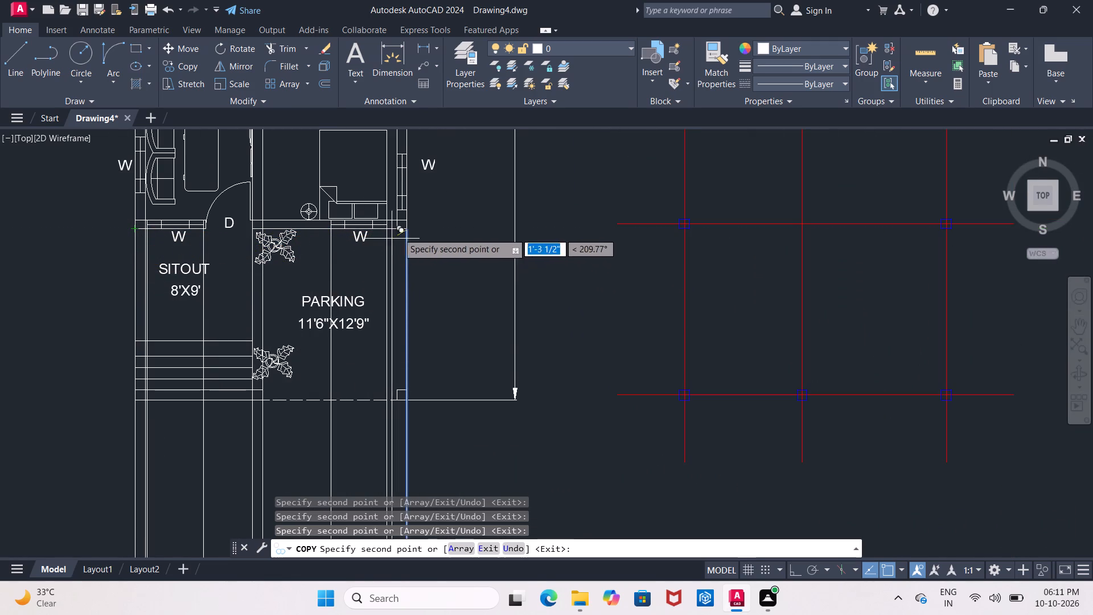
{"action": "scroll", "coordinate": [405, 226], "scroll_direction": "up", "scroll_amount": 4}
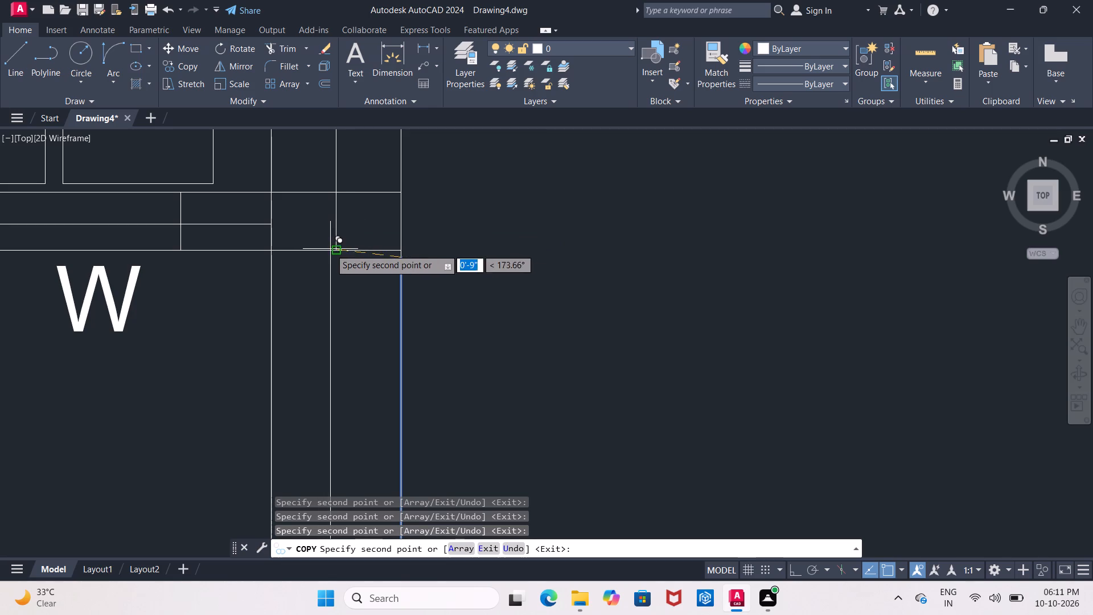
{"action": "left_click", "coordinate": [333, 251]}
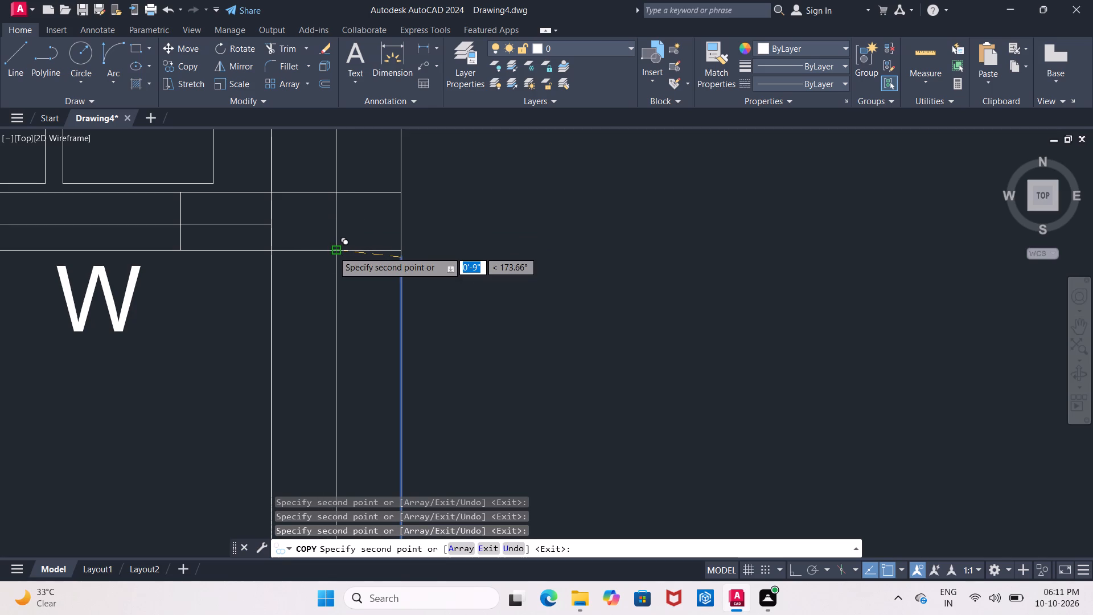
{"action": "key", "text": "Escape"}
{"action": "scroll", "coordinate": [350, 260], "scroll_direction": "down", "scroll_amount": 6}
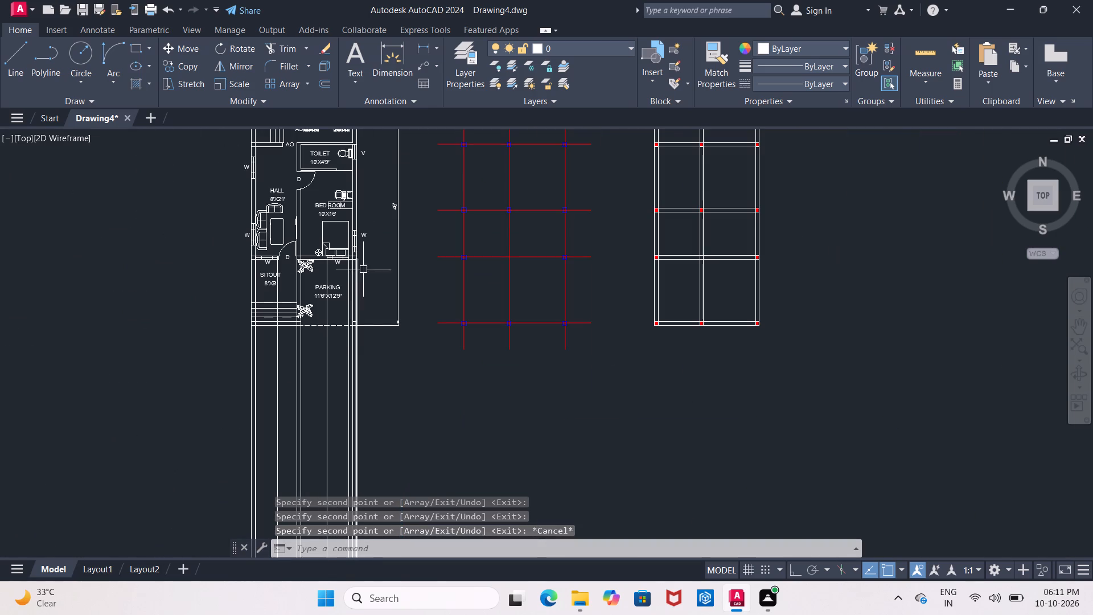
With Ortho on, draw a horizontal line about 24' long across all the projected rays, in the free area below the plan.
{"action": "scroll", "coordinate": [382, 395], "scroll_direction": "up", "scroll_amount": 2}
{"action": "middle_click_drag", "start_coordinate": [382, 395], "coordinate": [483, 338]}
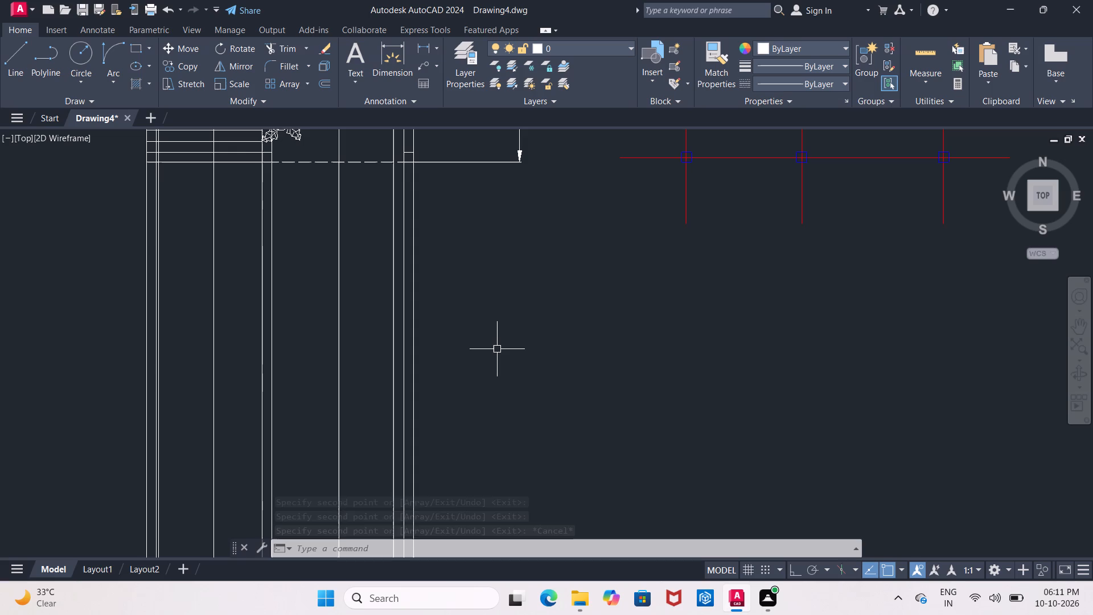
{"action": "key", "text": "Escape"}
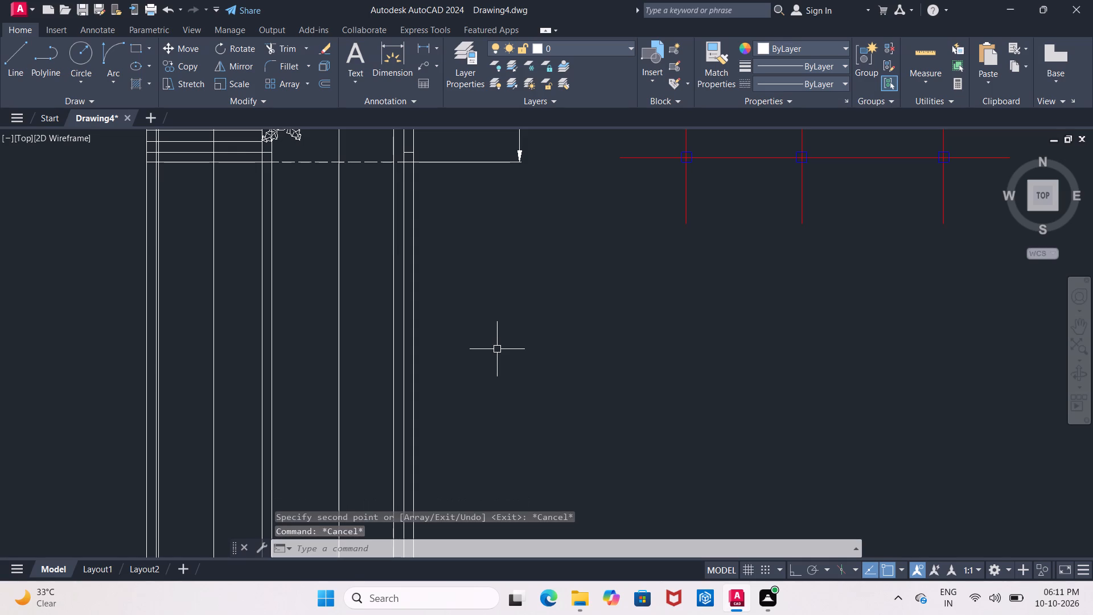
{"action": "key", "text": "o"}
{"action": "key", "text": "Escape"}
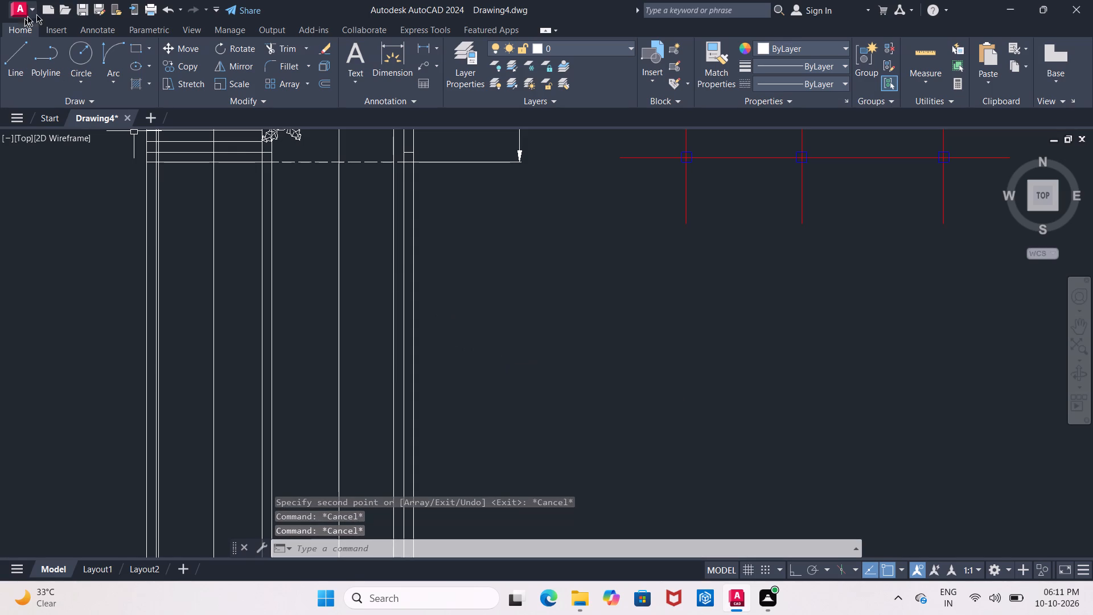
{"action": "left_click", "coordinate": [17, 67]}
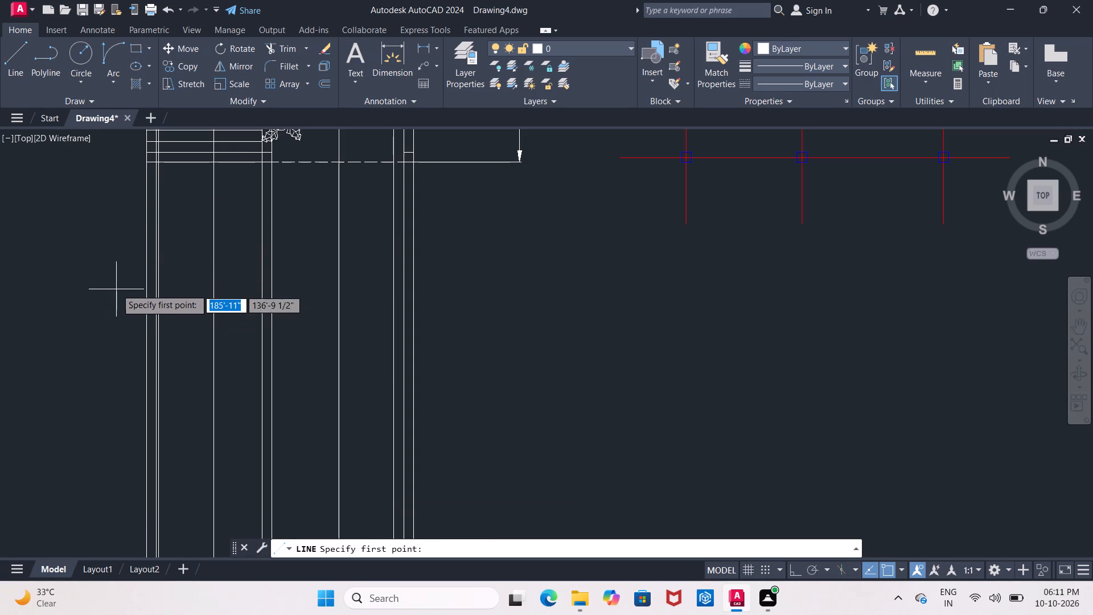
{"action": "left_click", "coordinate": [120, 356]}
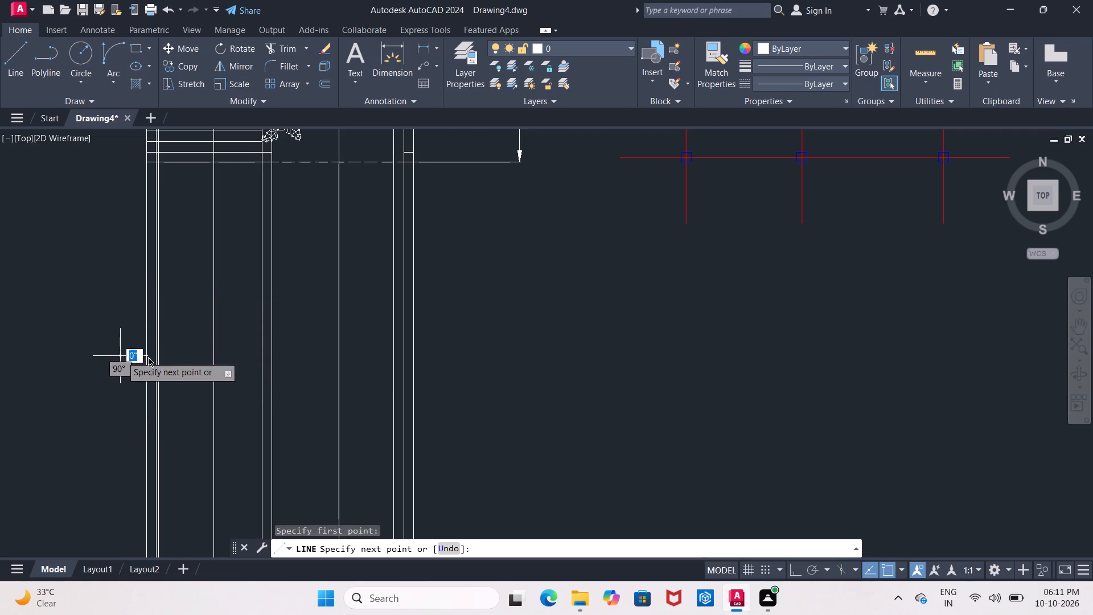
{"action": "left_click", "coordinate": [793, 569]}
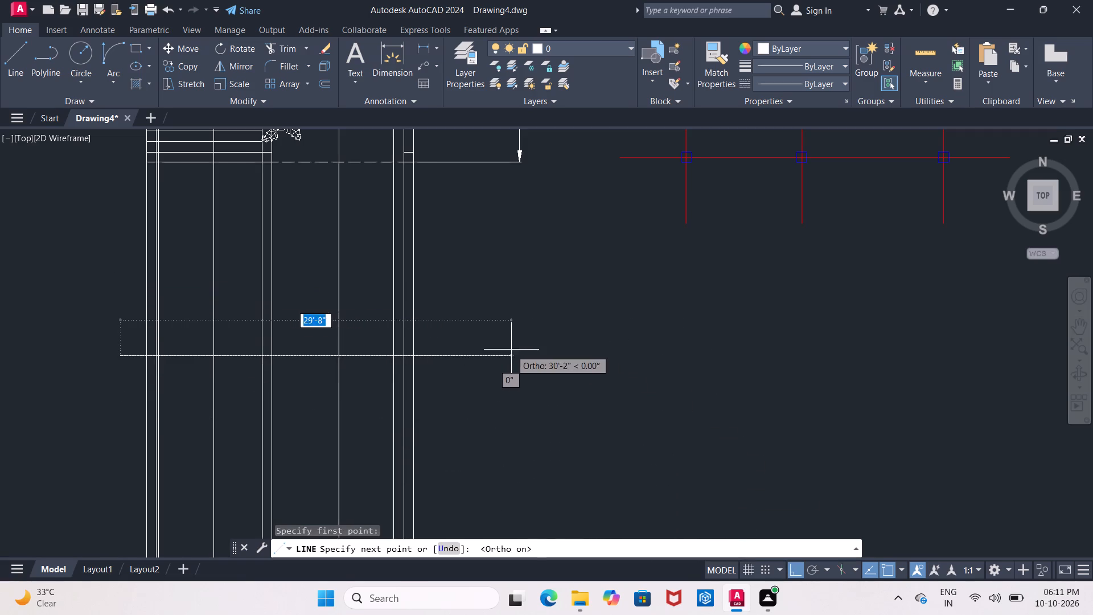
{"action": "scroll", "coordinate": [438, 338], "scroll_direction": "up", "scroll_amount": 1}
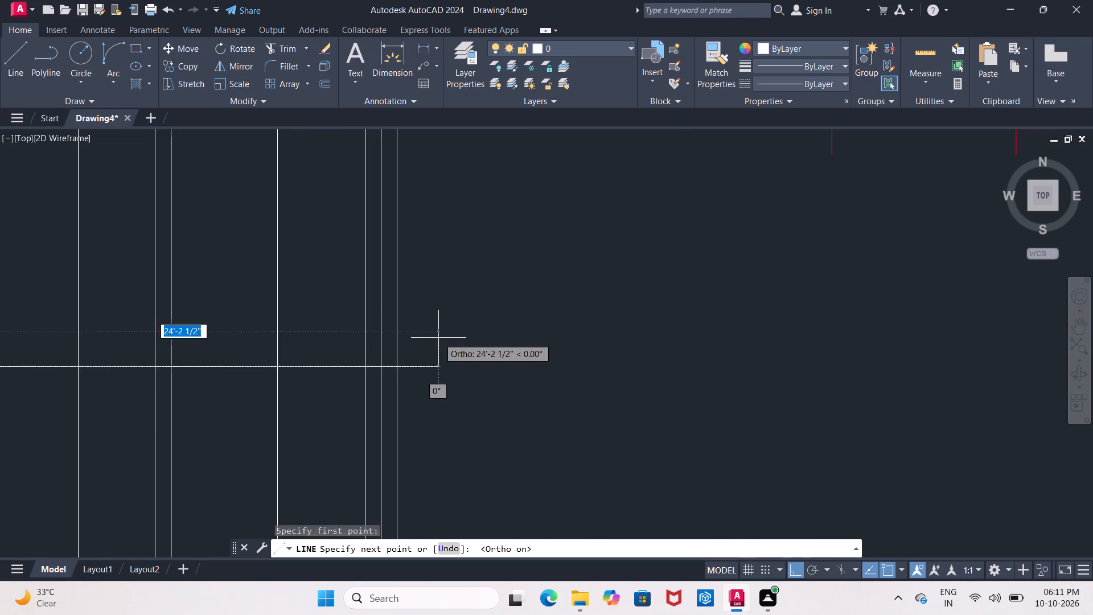
{"action": "left_click", "coordinate": [430, 338]}
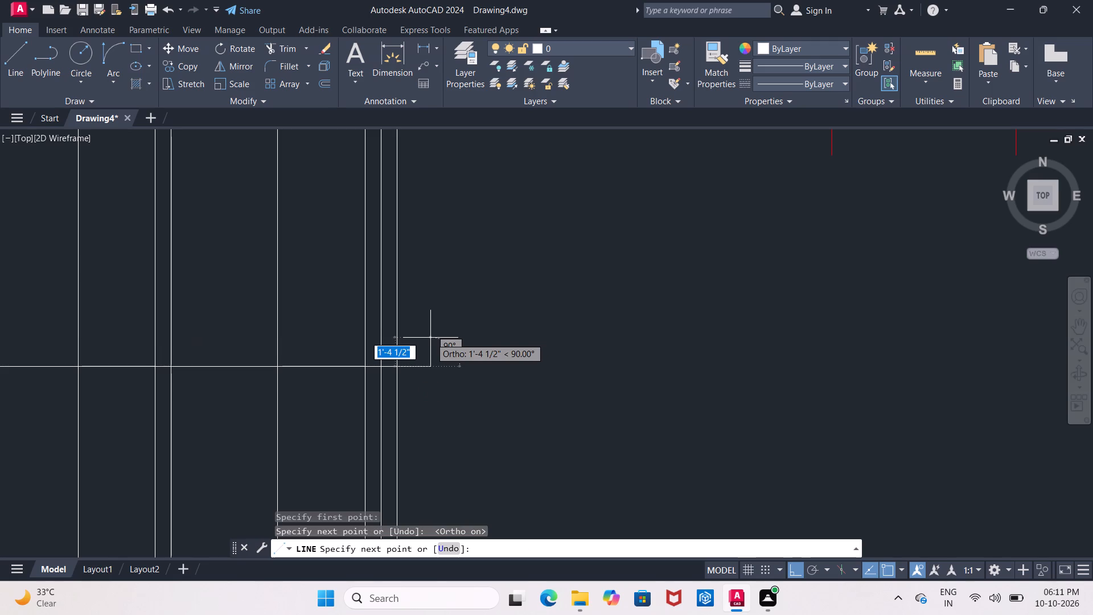
{"action": "key", "text": "Escape"}
{"action": "scroll", "coordinate": [429, 341], "scroll_direction": "down", "scroll_amount": 2}
{"action": "middle_click_drag", "start_coordinate": [432, 341], "coordinate": [455, 314]}
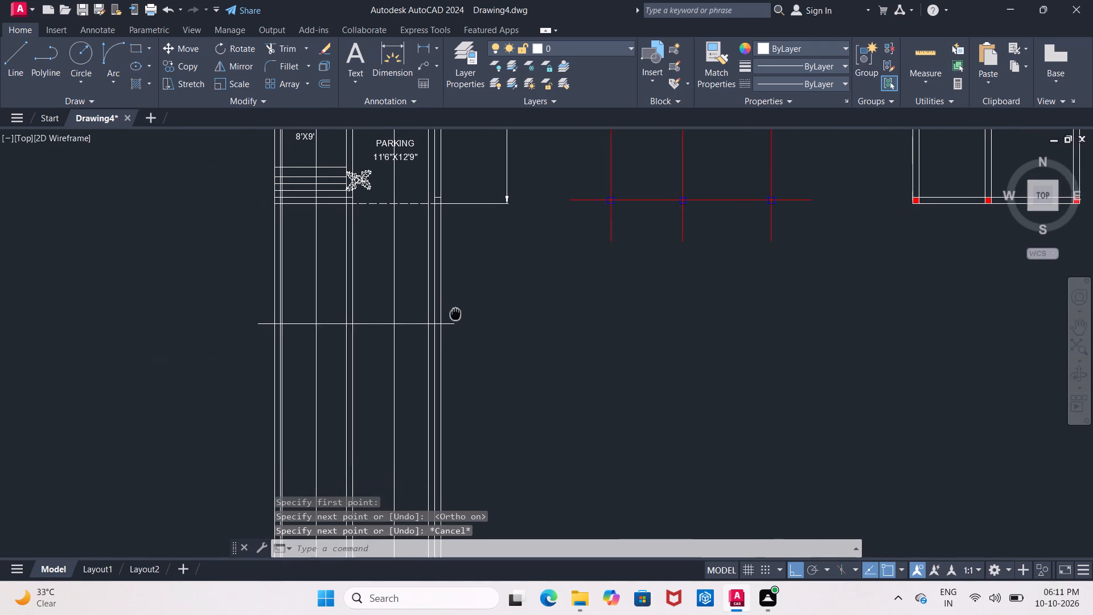
{"action": "middle_click_drag", "start_coordinate": [455, 314], "coordinate": [457, 312]}
{"action": "middle_click_drag", "start_coordinate": [341, 312], "coordinate": [336, 319]}
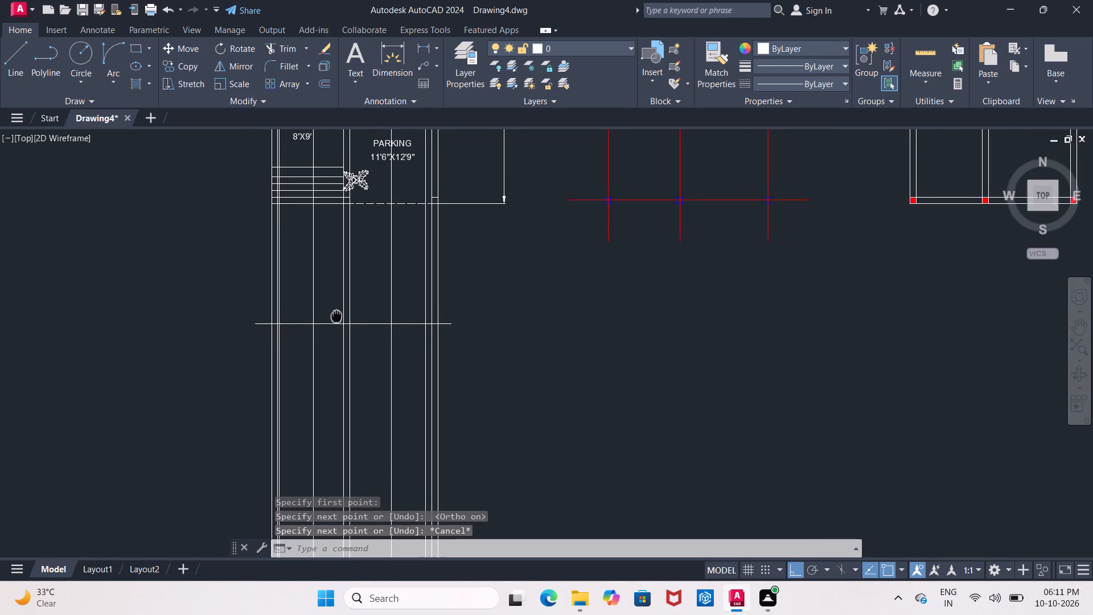
Offset the horizontal base line 3' downward across the projected rays below the plan.
{"action": "middle_click_drag", "start_coordinate": [336, 319], "coordinate": [335, 302]}
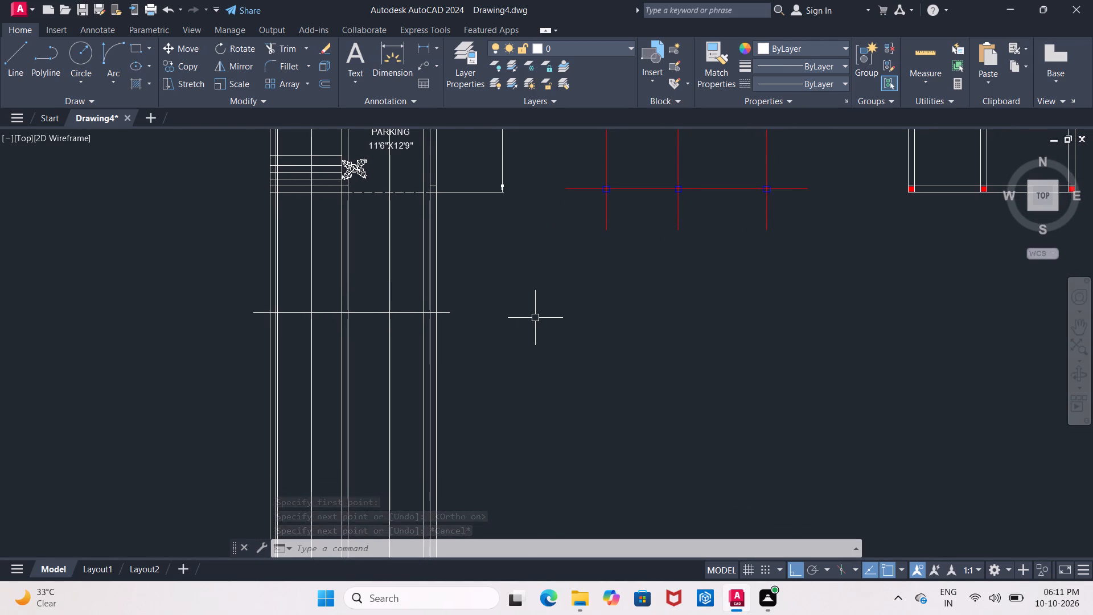
{"action": "key", "text": "o"}
{"action": "key", "text": "Return"}
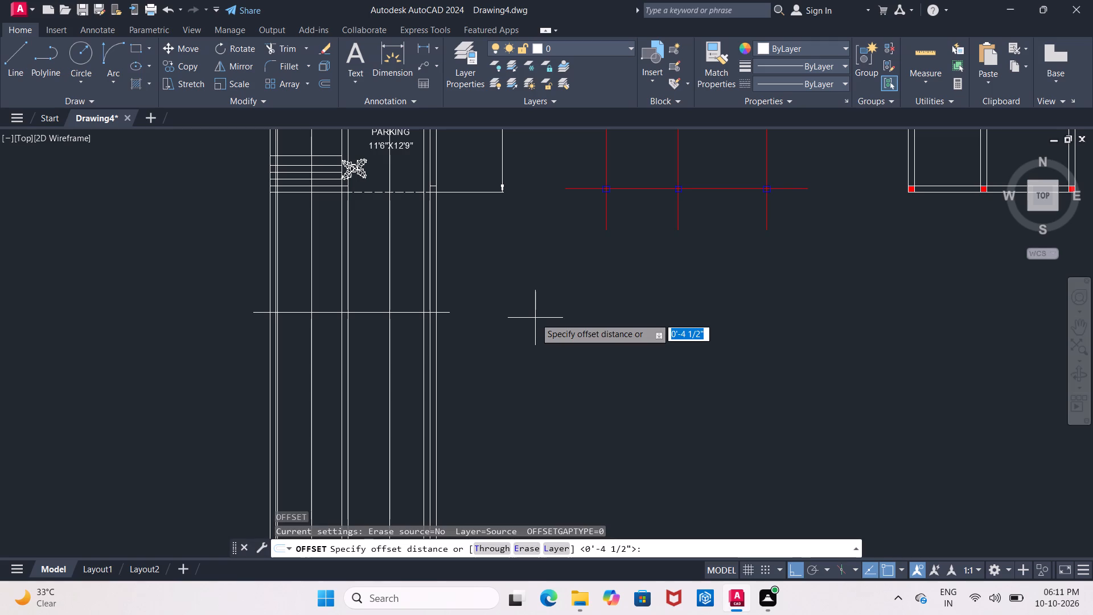
{"action": "key", "text": "3"}
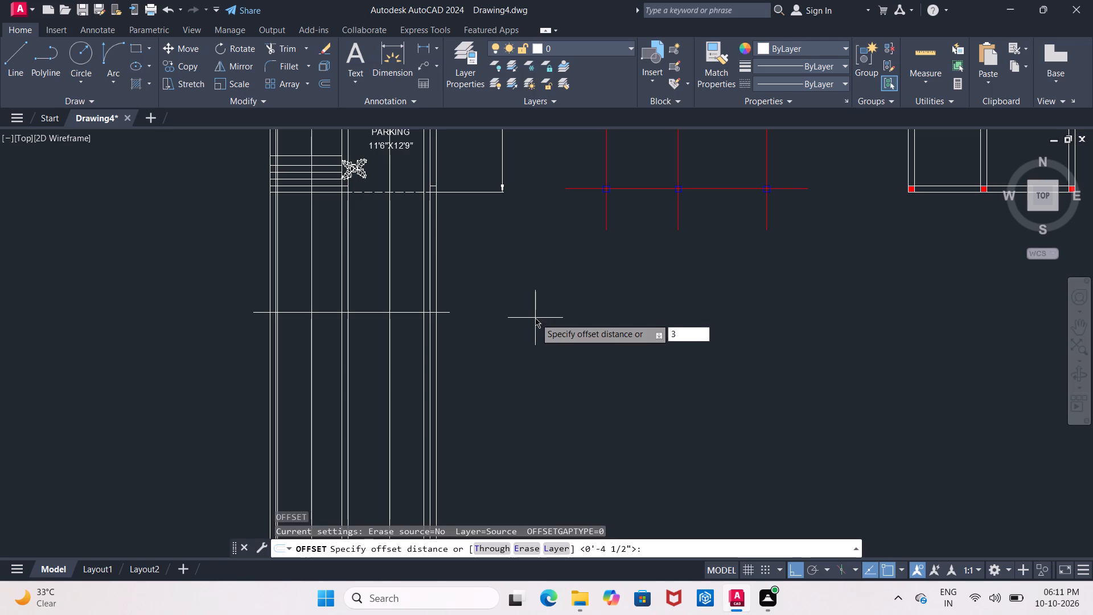
{"action": "key", "text": "apostrophe"}
{"action": "key", "text": "Return"}
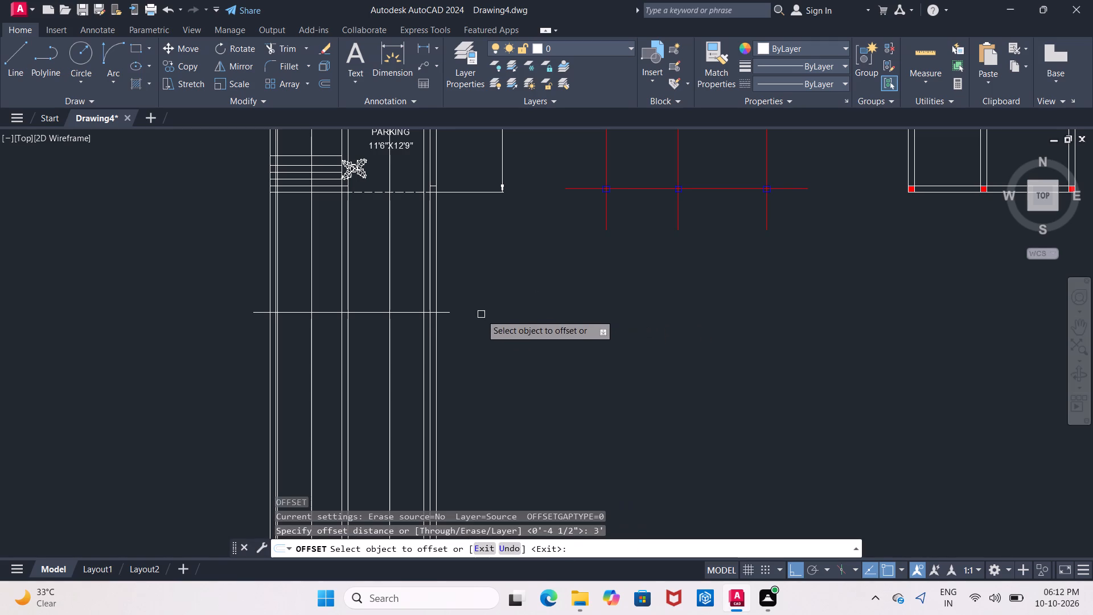
{"action": "left_click", "coordinate": [404, 313]}
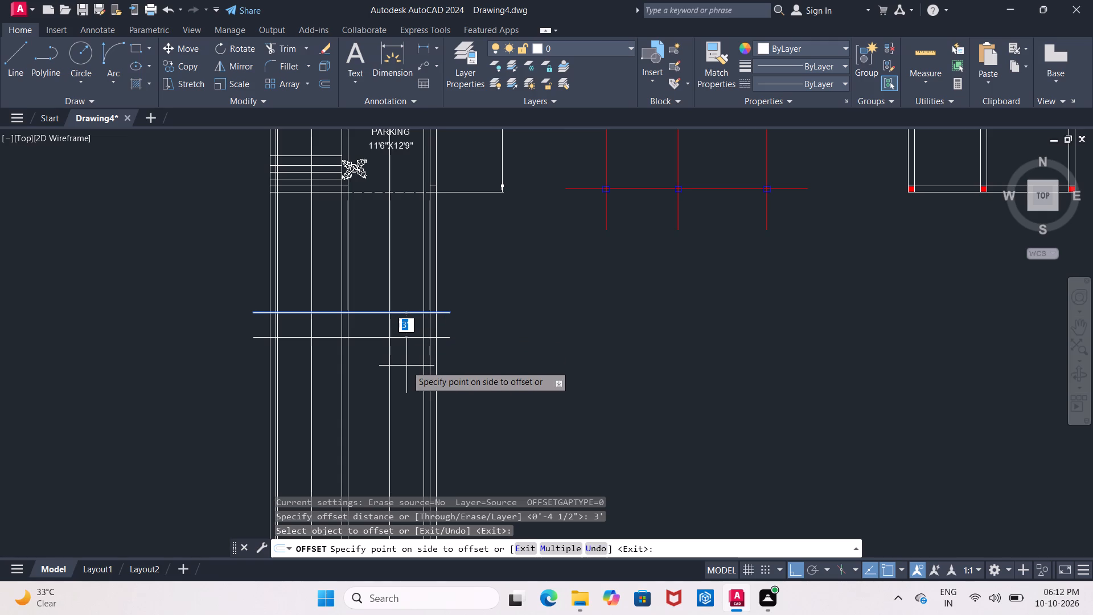
{"action": "left_click", "coordinate": [406, 366]}
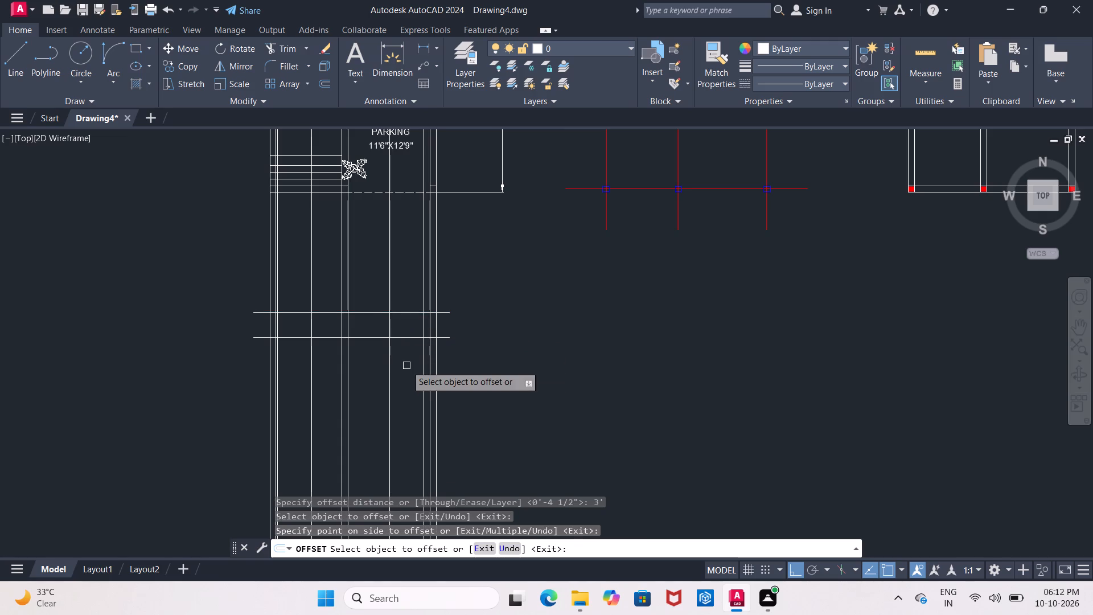
{"action": "key", "text": "Return"}
Offset the lower of the two horizontal lines 9" downward.
{"action": "key", "text": "Return"}
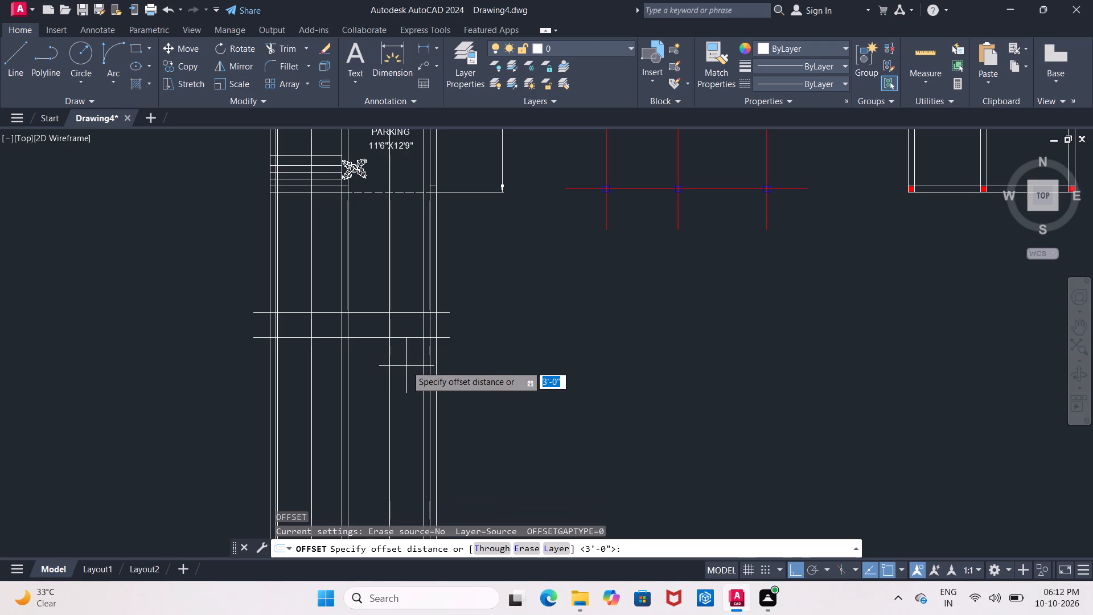
{"action": "key", "text": "9"}
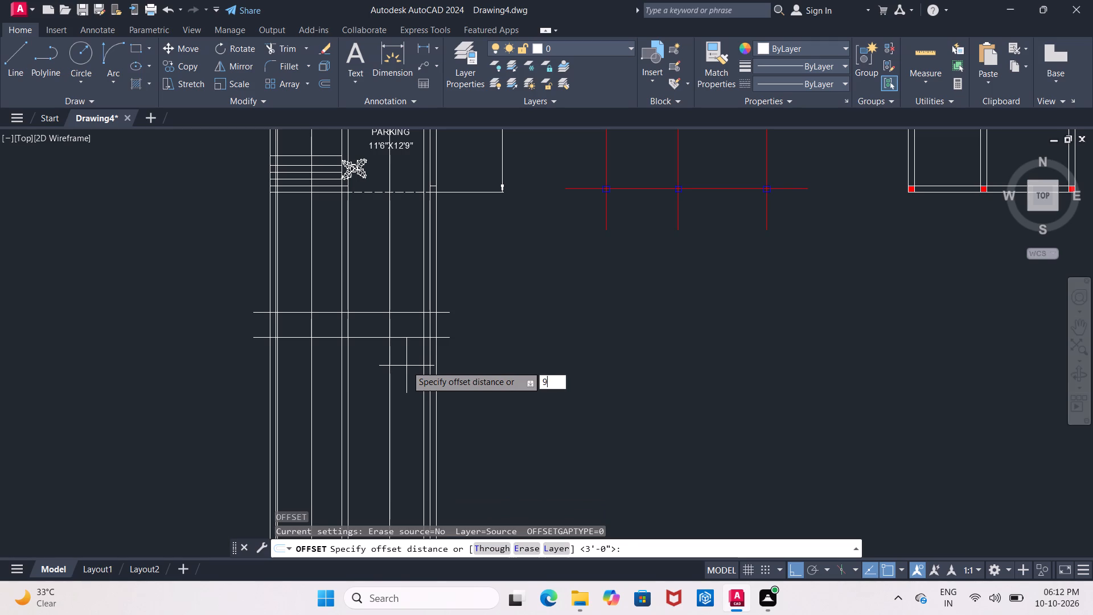
{"action": "key", "text": "shift+quotedbl"}
{"action": "key", "text": "Return"}
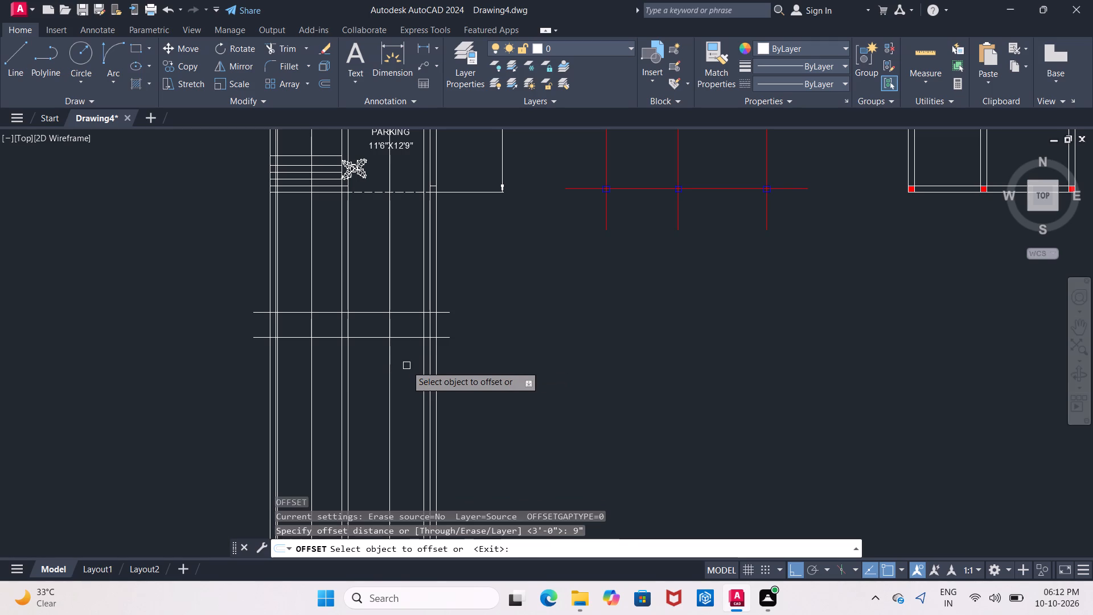
{"action": "left_click", "coordinate": [411, 335]}
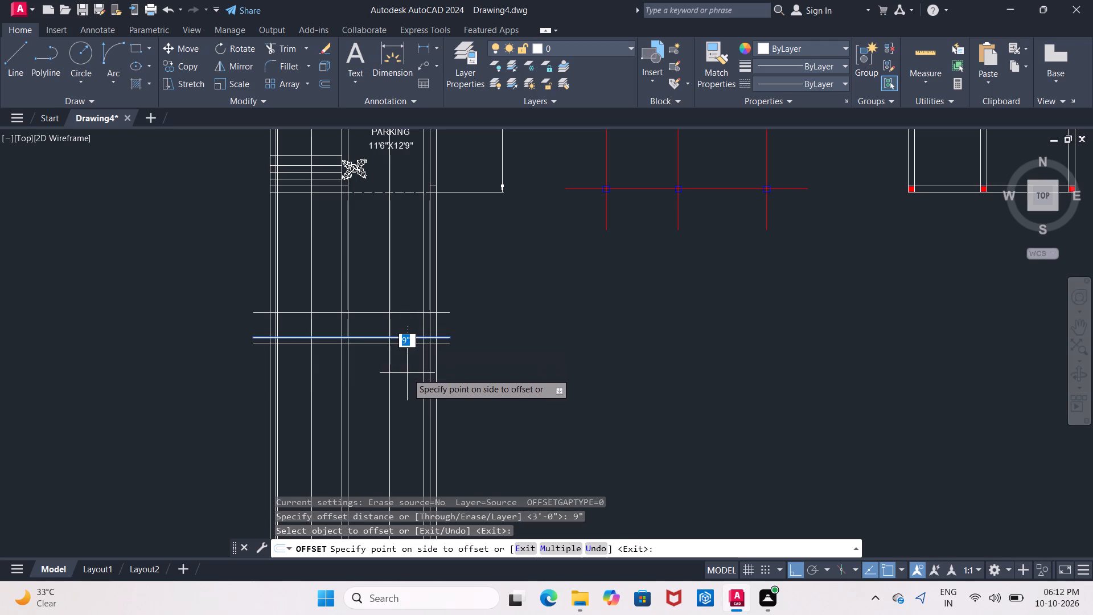
{"action": "left_click", "coordinate": [407, 373]}
{"action": "middle_click_drag", "start_coordinate": [407, 373], "coordinate": [407, 336]}
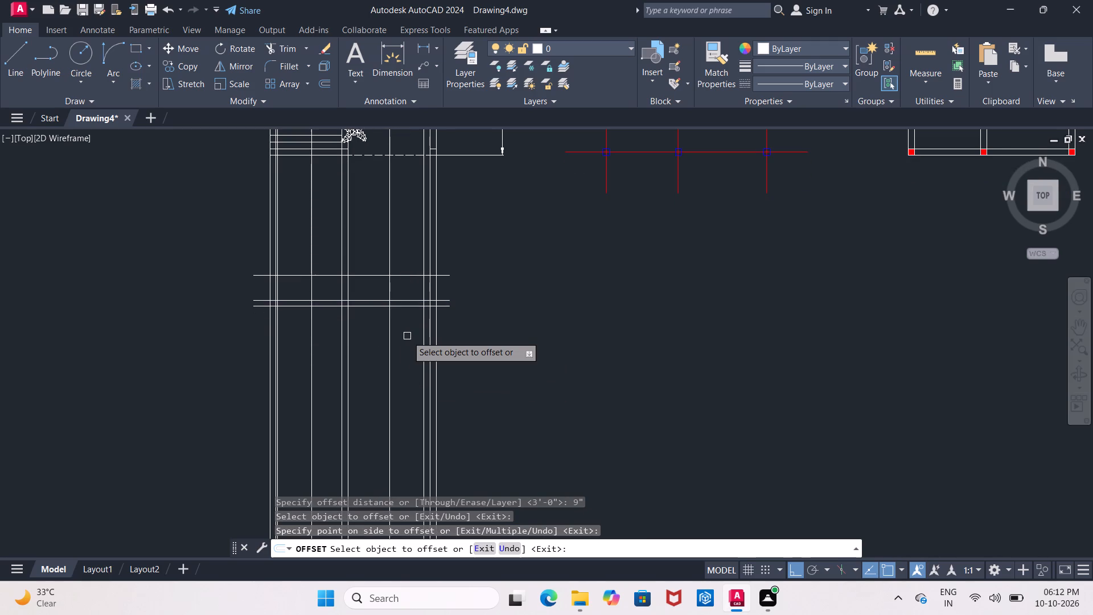
{"action": "key", "text": "Return"}
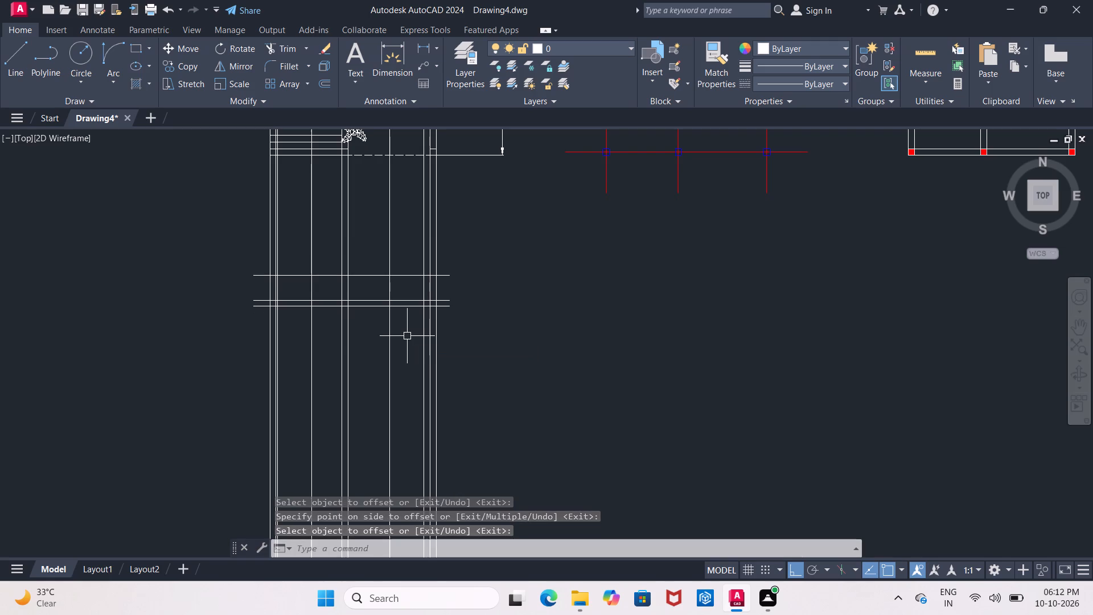
Offset the lowest horizontal line, the bottom one of the 9" pair, 10' downward.
{"action": "key", "text": "Return"}
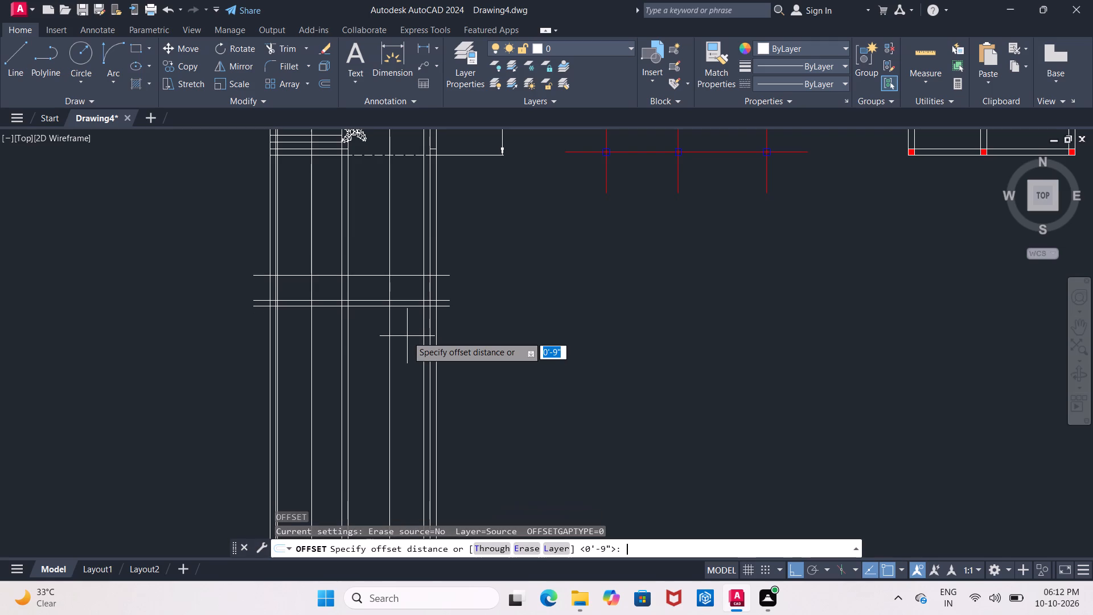
{"action": "type", "text": "10'"}
{"action": "key", "text": "Return"}
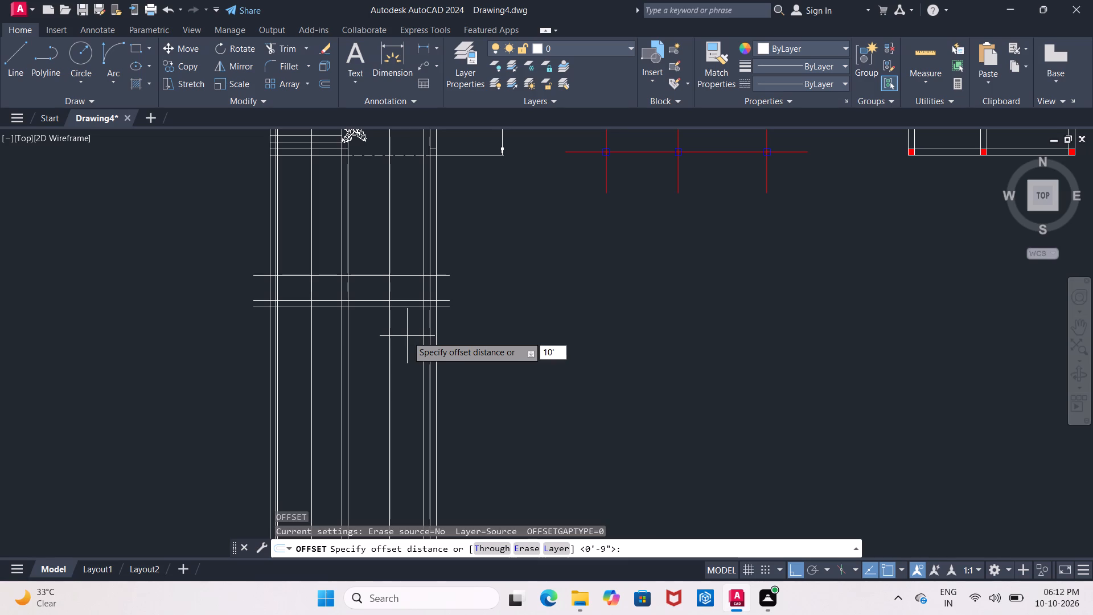
{"action": "left_click", "coordinate": [409, 307]}
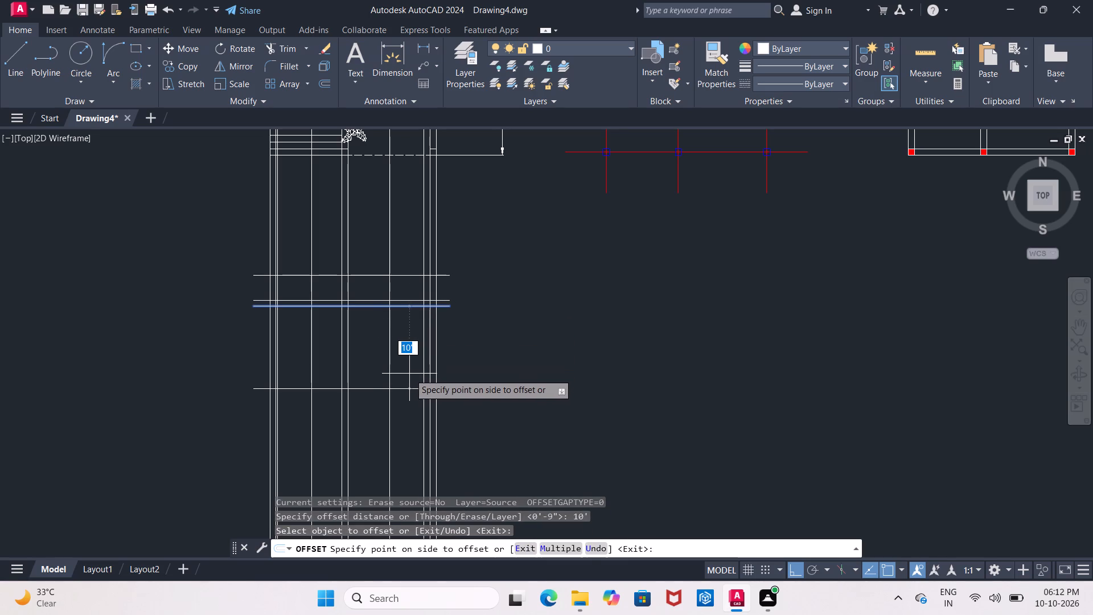
{"action": "left_click", "coordinate": [408, 374]}
{"action": "middle_click_drag", "start_coordinate": [408, 374], "coordinate": [411, 314]}
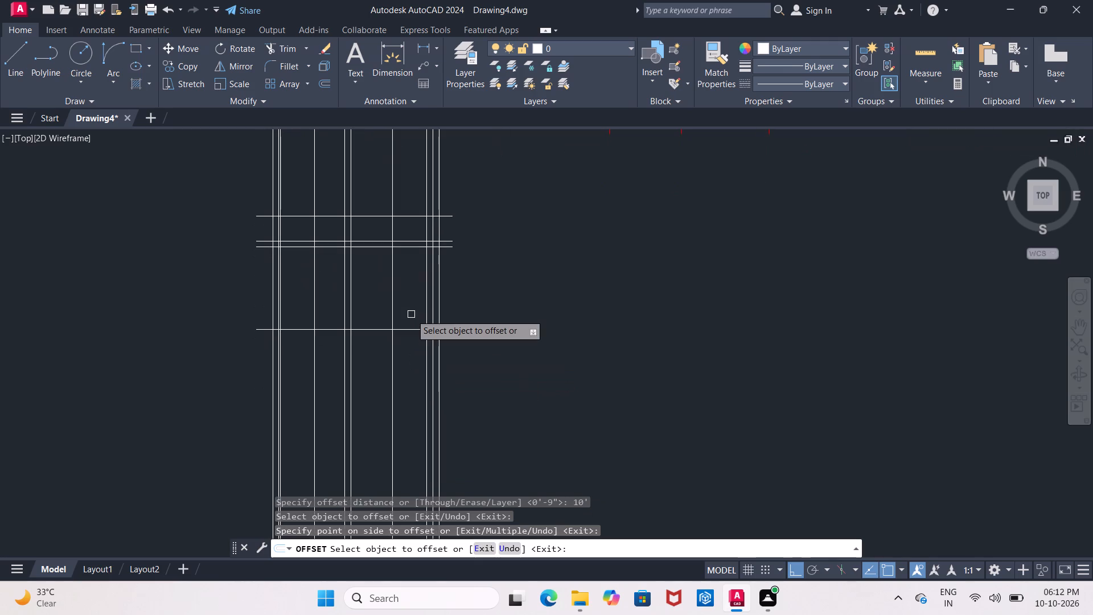
{"action": "key", "text": "Return"}
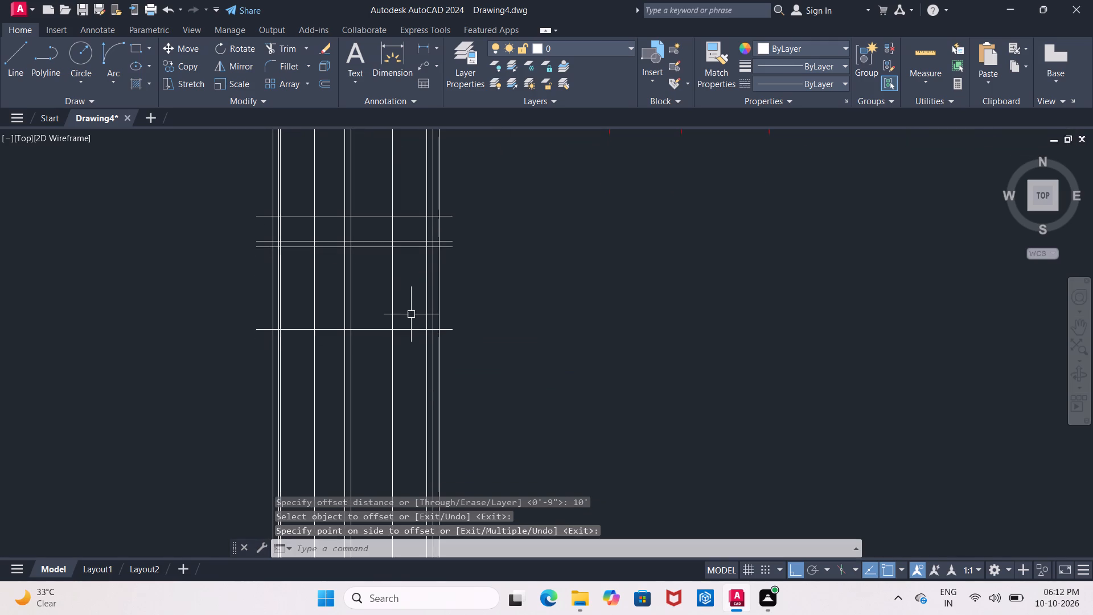
Offset the lowest horizontal line, the one 10' below the 9" pair, by 9" downward.
{"action": "key", "text": "Return"}
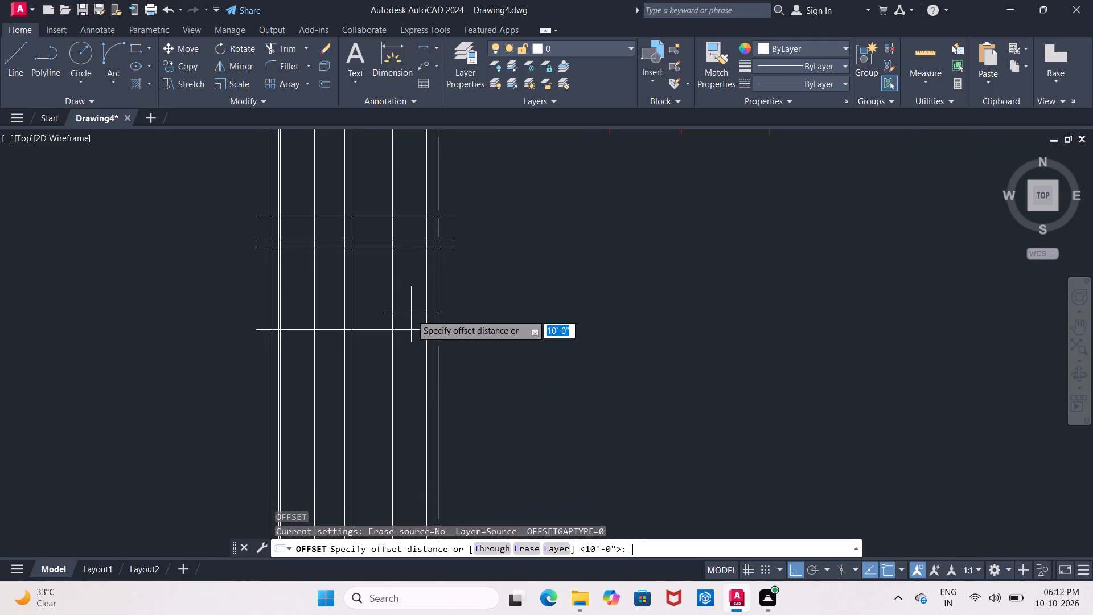
{"action": "key", "text": "9"}
{"action": "key", "text": "shift+quotedbl"}
{"action": "key", "text": "Return"}
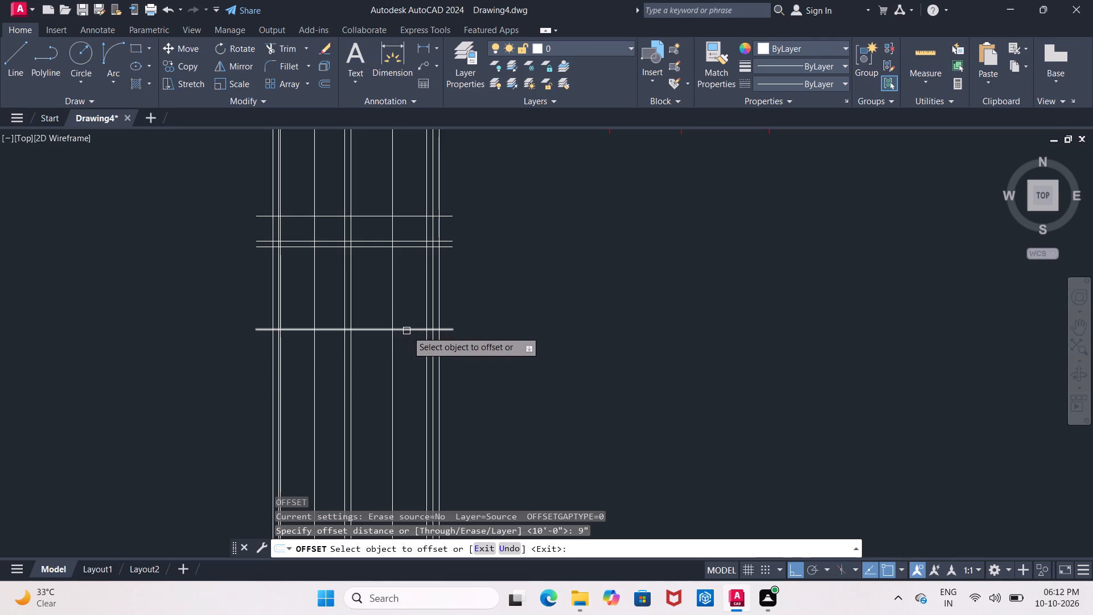
{"action": "left_click", "coordinate": [408, 331]}
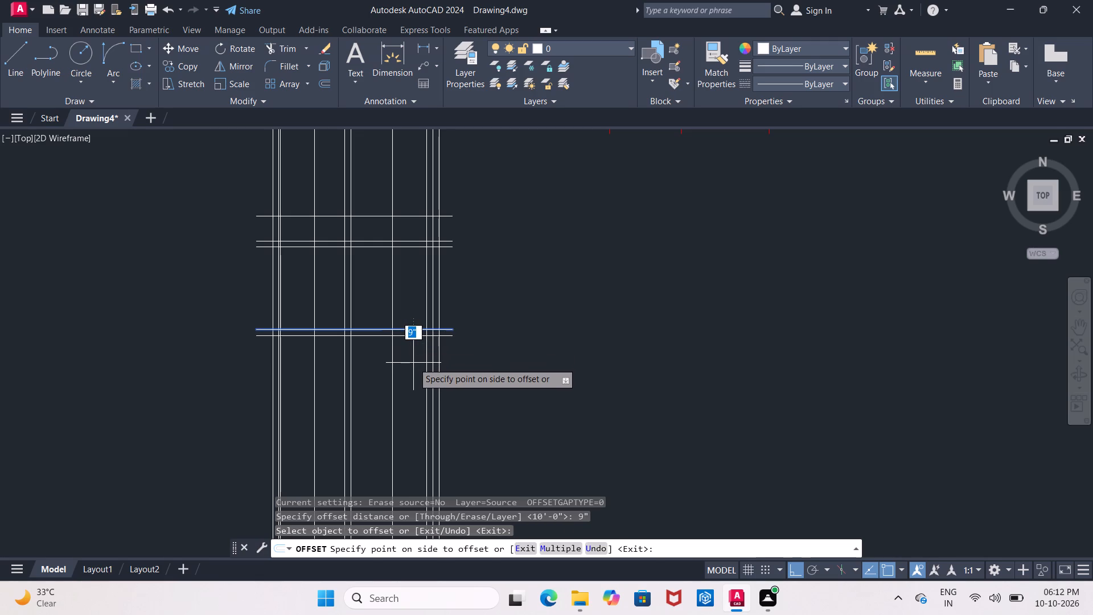
{"action": "left_click", "coordinate": [413, 363]}
{"action": "key", "text": "Return"}
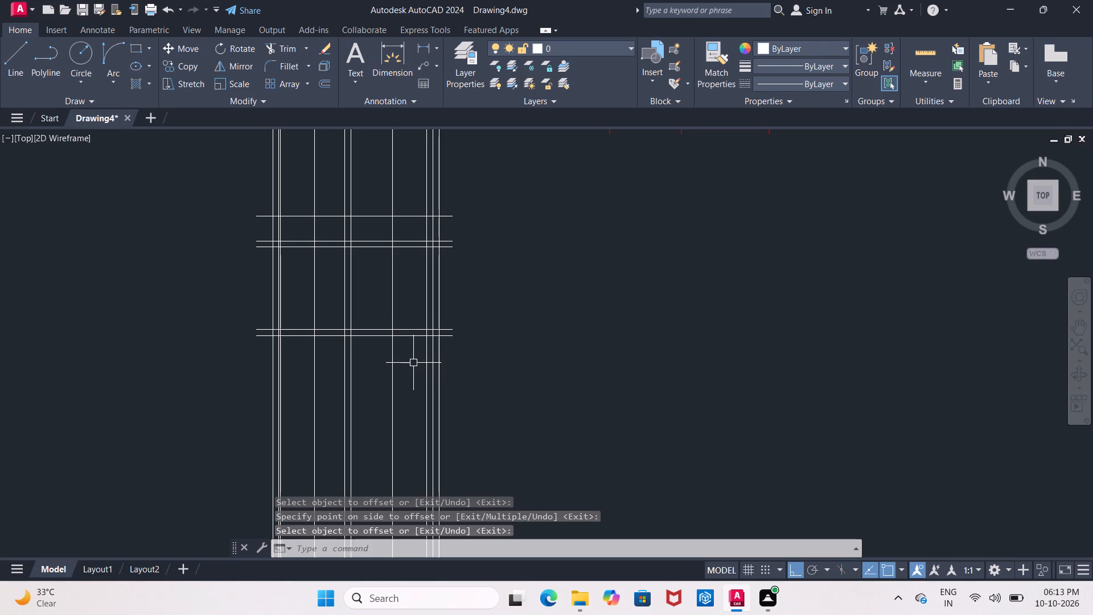
Offset the bottom line of the lower 9" pair 3' downward and finish offsetting.
{"action": "key", "text": "Return"}
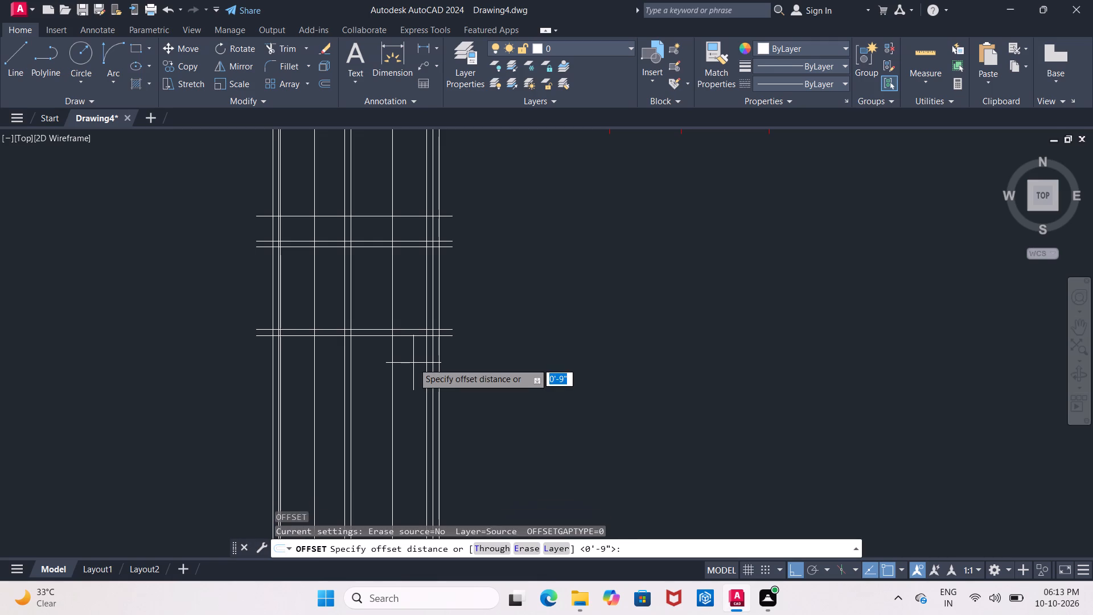
{"action": "type", "text": "3'"}
{"action": "key", "text": "Return"}
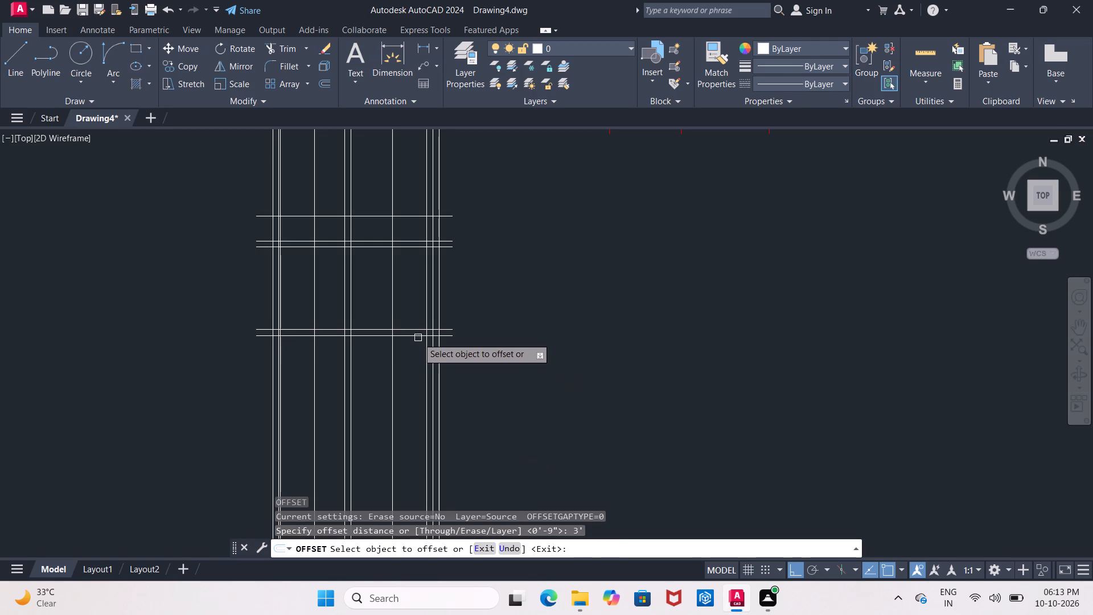
{"action": "left_click", "coordinate": [418, 335]}
{"action": "left_click", "coordinate": [417, 356]}
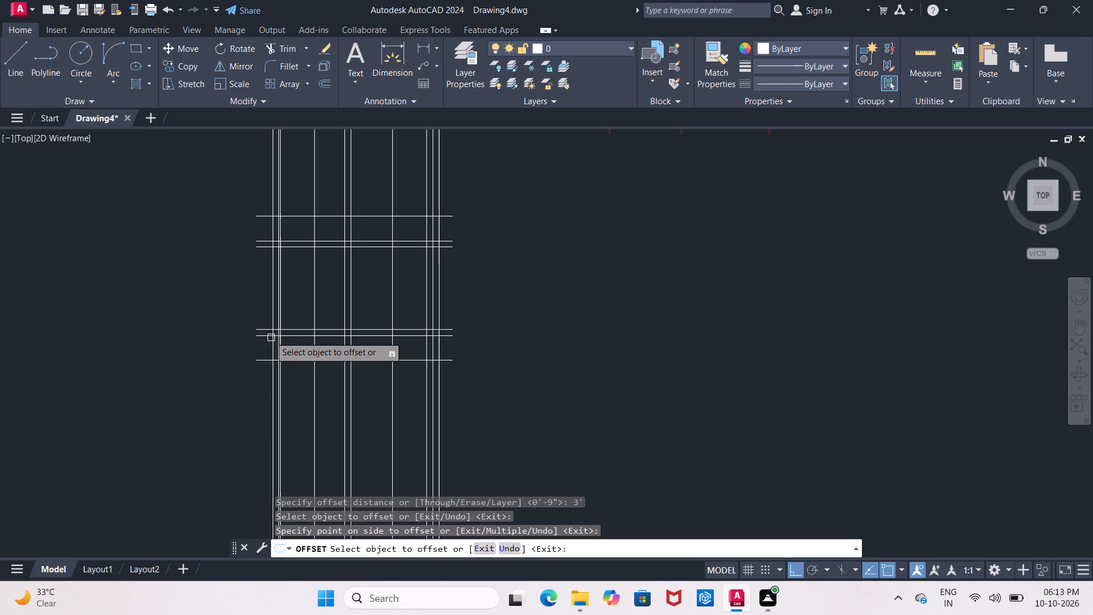
{"action": "scroll", "coordinate": [230, 326], "scroll_direction": "up", "scroll_amount": 1}
{"action": "middle_click_drag", "start_coordinate": [230, 326], "coordinate": [196, 335]}
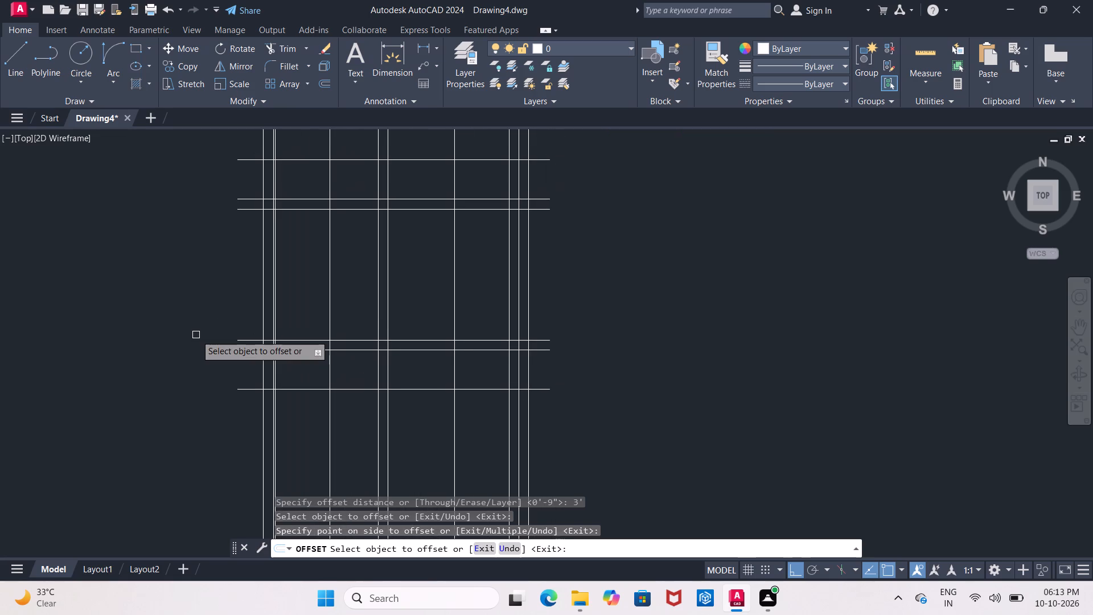
{"action": "key", "text": "Escape"}
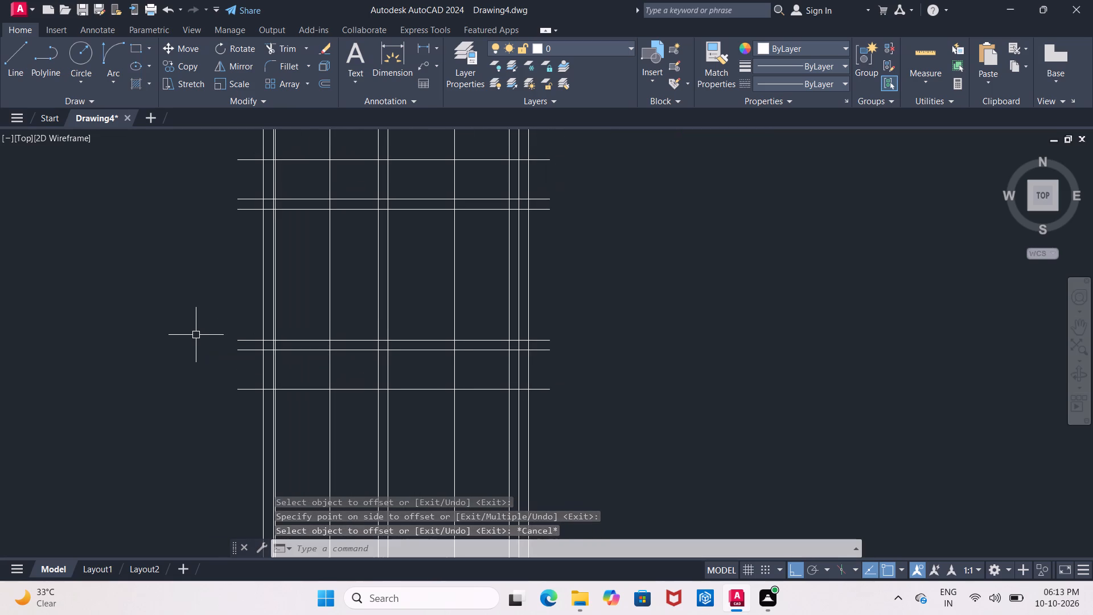
Offset the top line of the lower 9" pair 7' upward, into the 10' space between the two pairs.
{"action": "scroll", "coordinate": [213, 348], "scroll_direction": "down", "scroll_amount": 3}
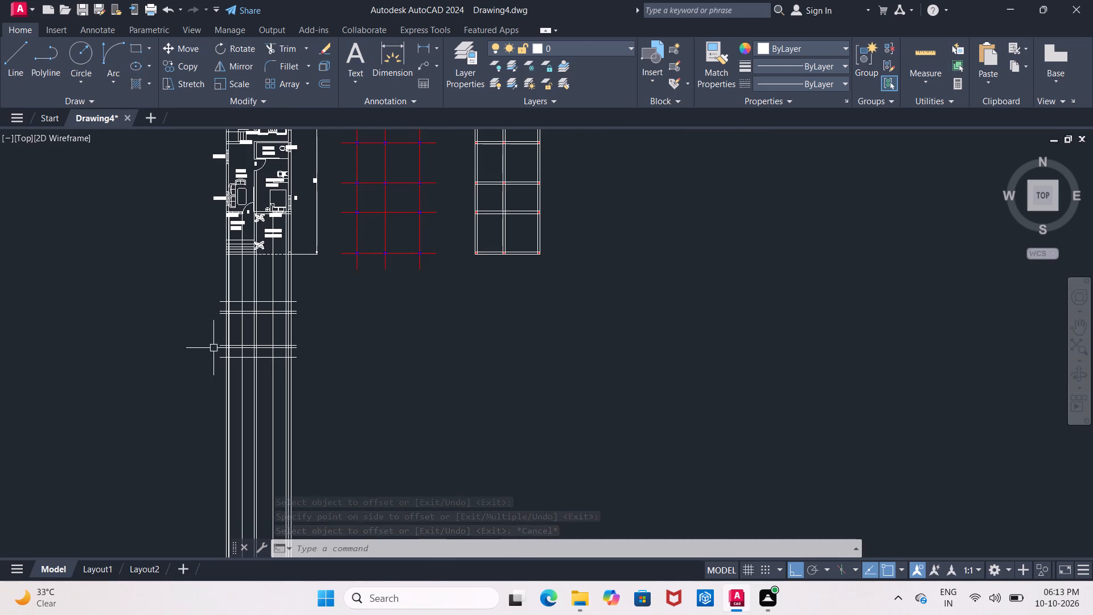
{"action": "scroll", "coordinate": [212, 303], "scroll_direction": "up", "scroll_amount": 1}
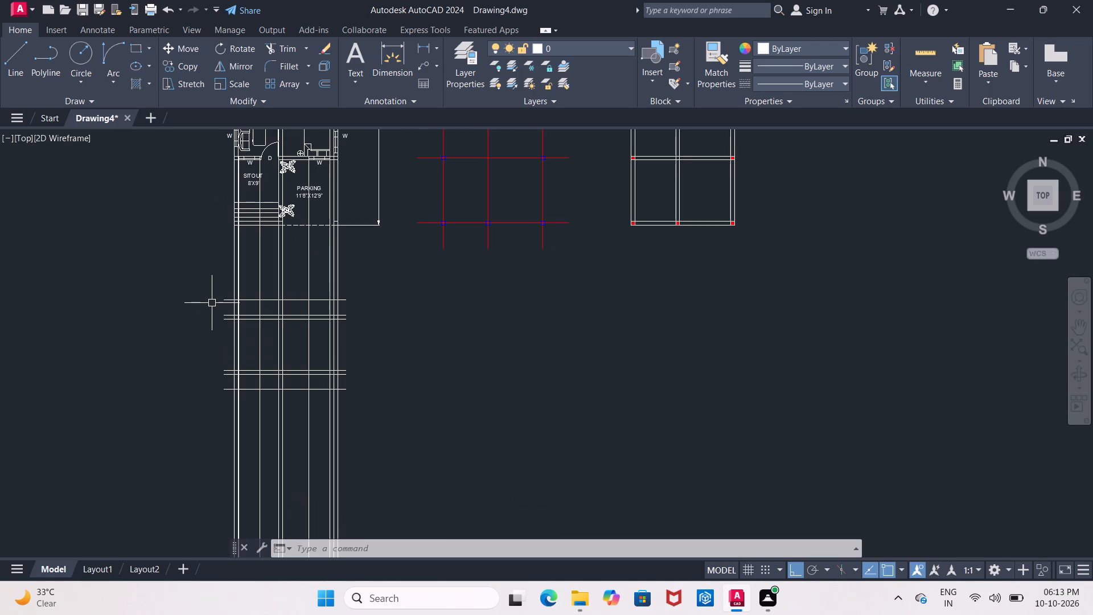
{"action": "scroll", "coordinate": [228, 347], "scroll_direction": "up", "scroll_amount": 1}
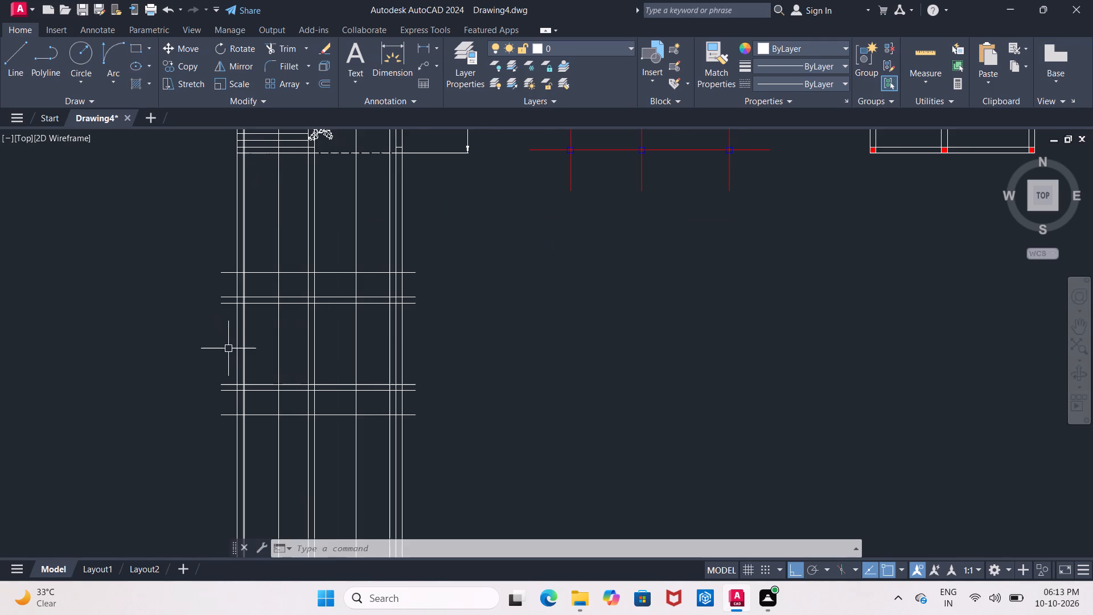
{"action": "scroll", "coordinate": [264, 351], "scroll_direction": "up", "scroll_amount": 1}
{"action": "middle_click_drag", "start_coordinate": [264, 351], "coordinate": [215, 294]}
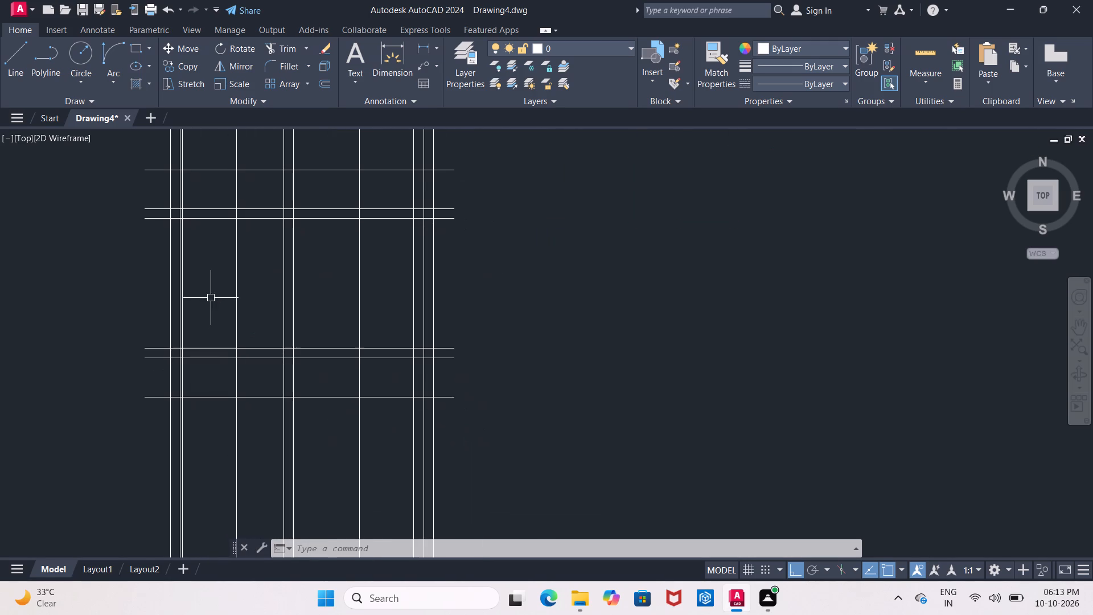
{"action": "key", "text": "Escape"}
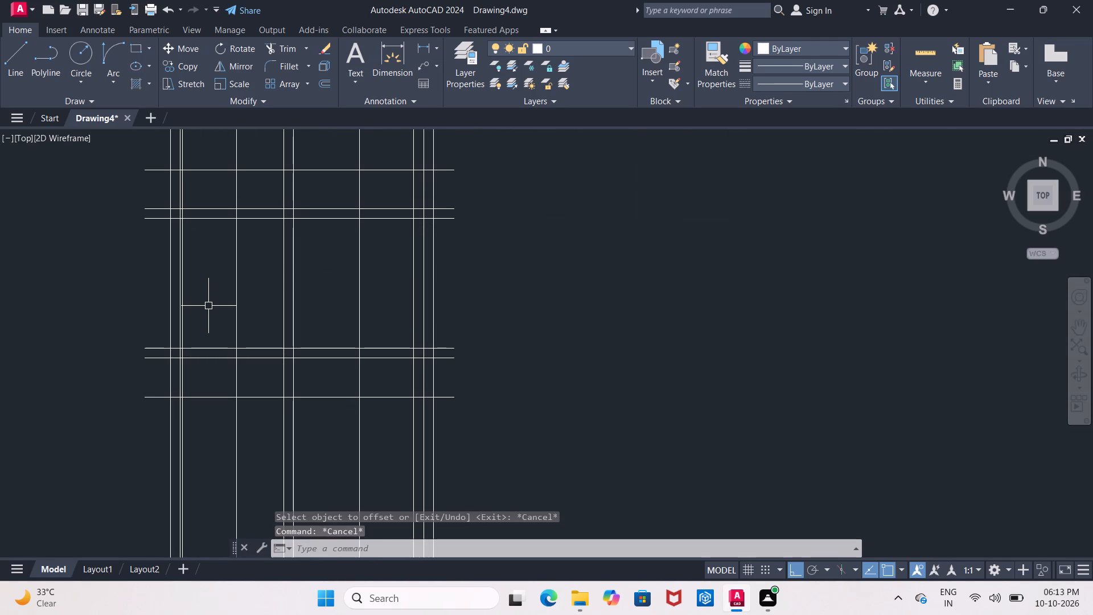
{"action": "key", "text": "o"}
{"action": "key", "text": "Return"}
{"action": "type", "text": "7'"}
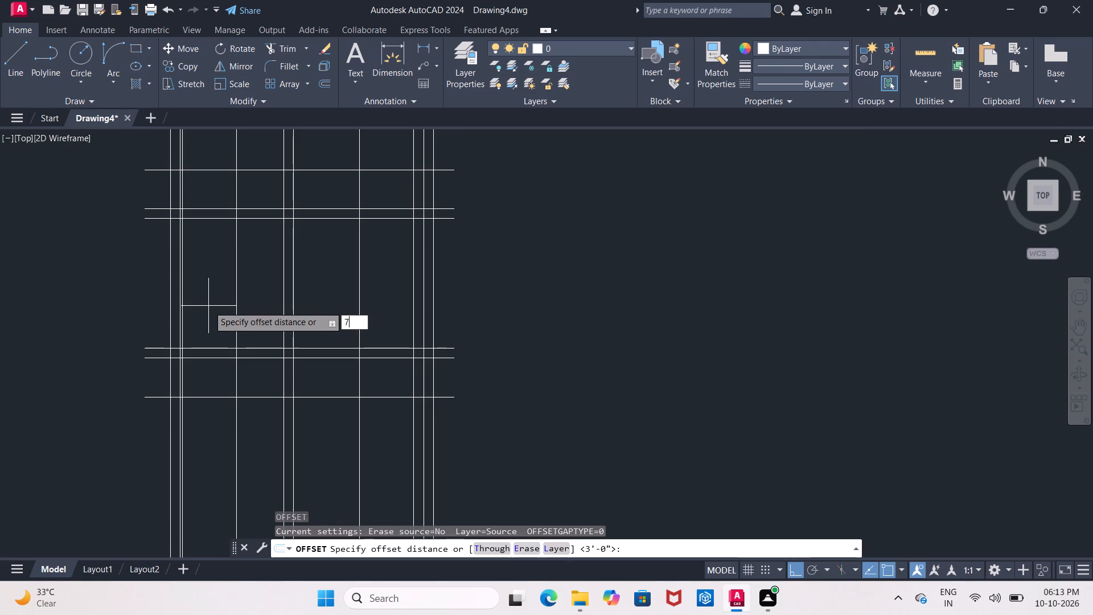
{"action": "key", "text": "Return"}
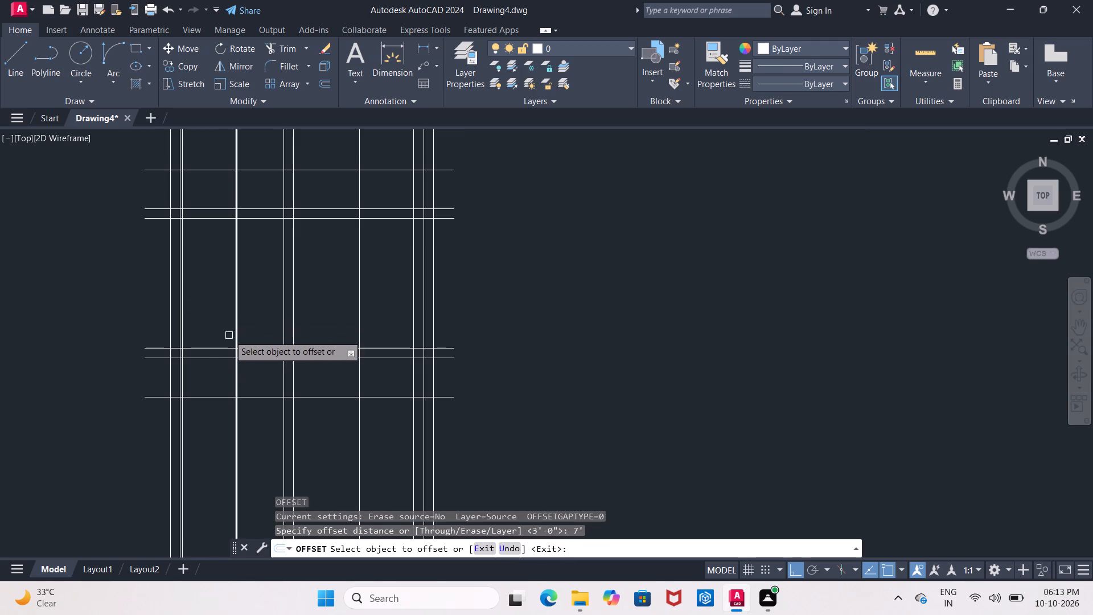
{"action": "left_click", "coordinate": [262, 220]}
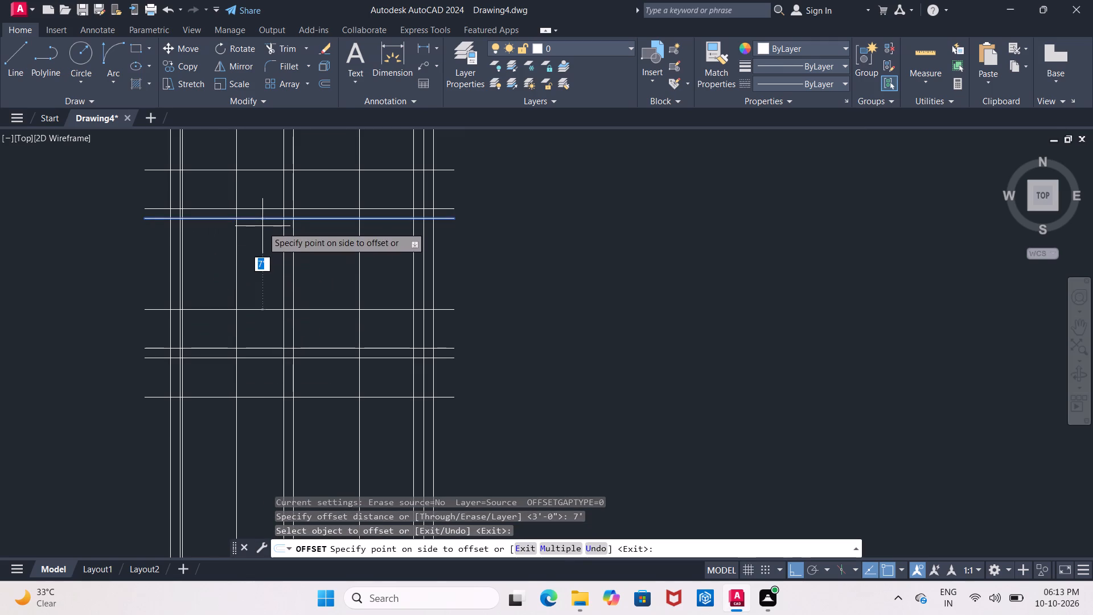
{"action": "key", "text": "Escape"}
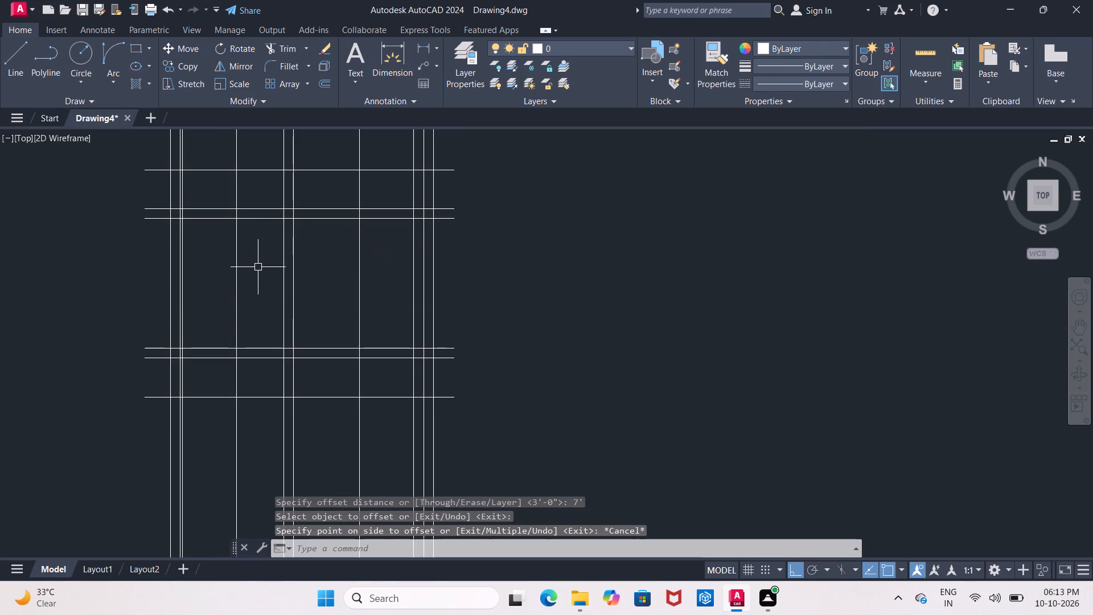
{"action": "key", "text": "o"}
{"action": "key", "text": "Return"}
{"action": "key", "text": "Return"}
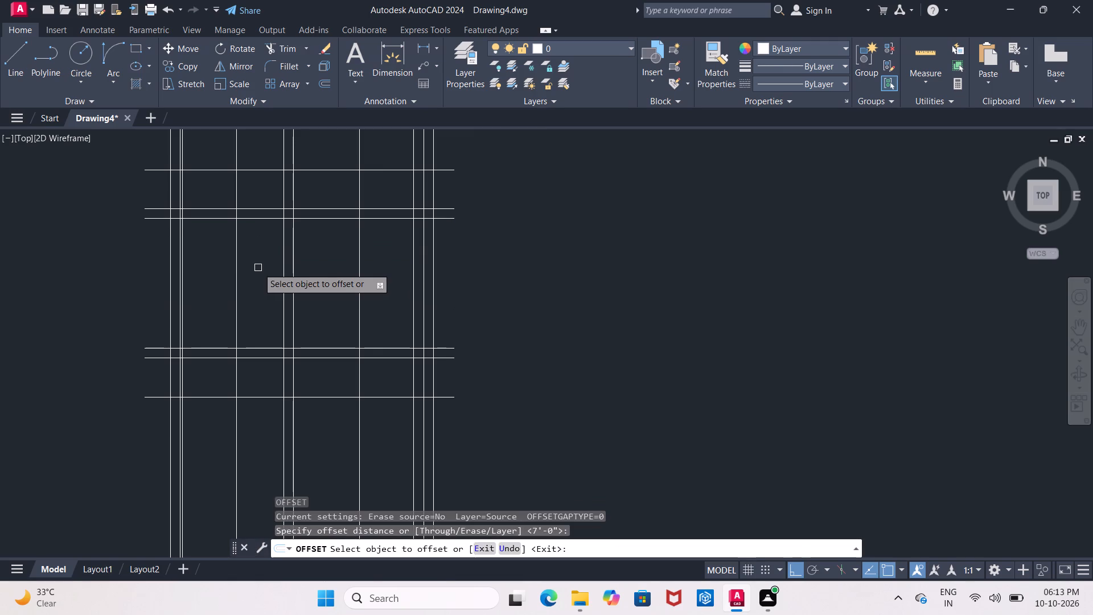
{"action": "left_click", "coordinate": [275, 351]}
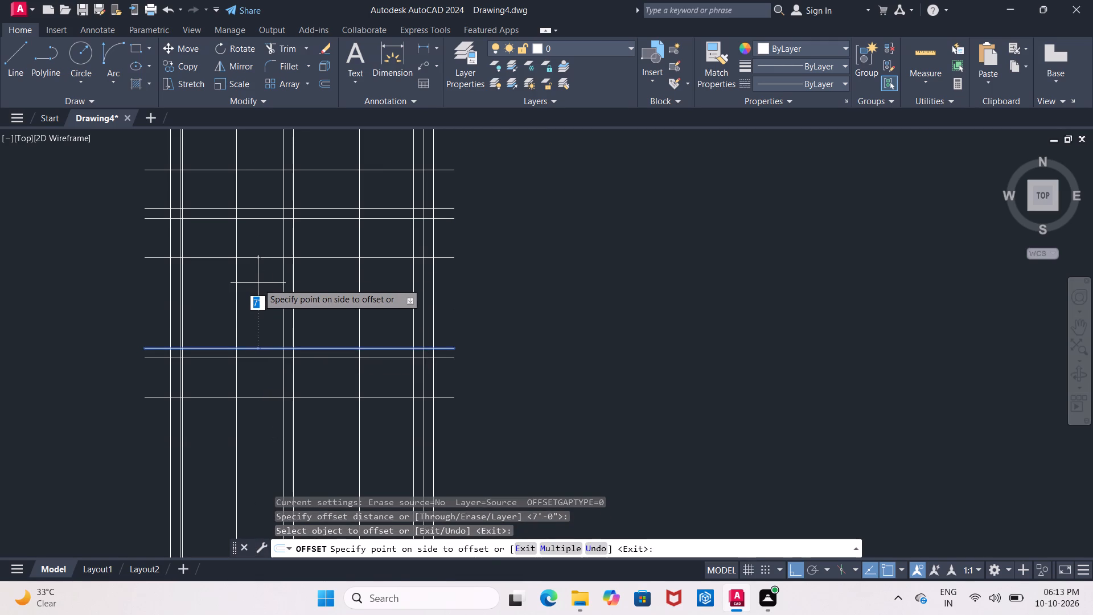
{"action": "left_click", "coordinate": [258, 281]}
{"action": "scroll", "coordinate": [258, 281], "scroll_direction": "up", "scroll_amount": 1}
{"action": "middle_click_drag", "start_coordinate": [258, 281], "coordinate": [289, 290]}
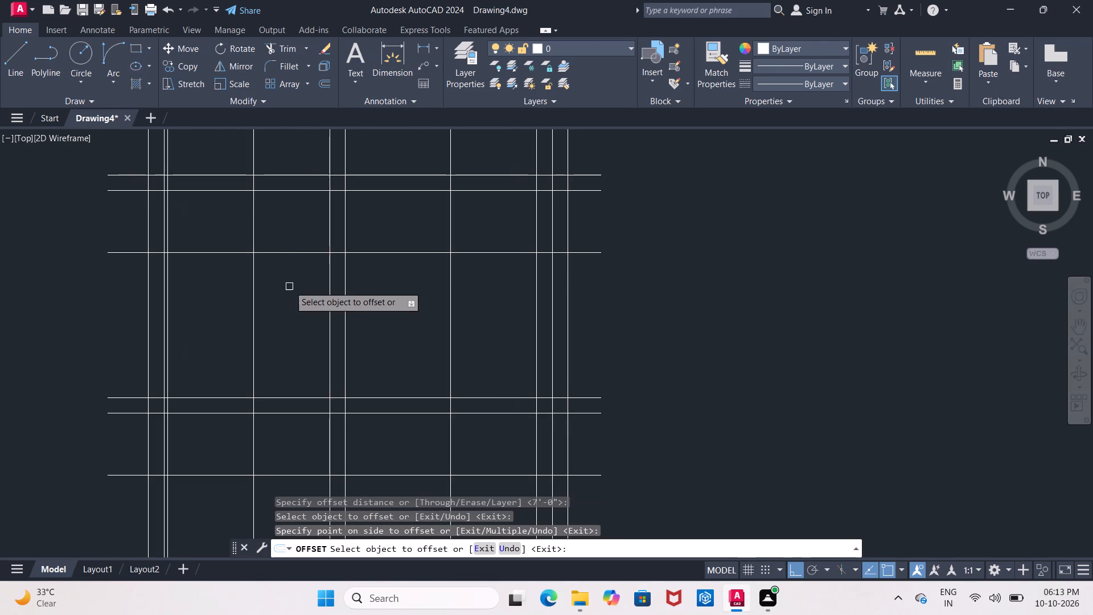
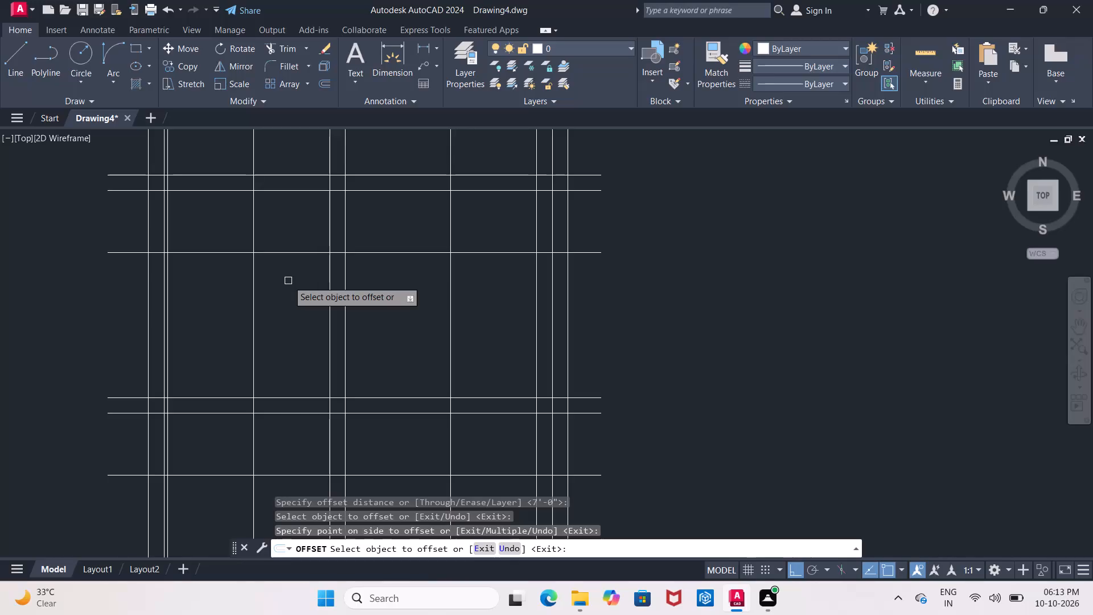
Trim both opening rays between the upper 9" pair and the 7' line, and the 7' line between the middle wall and right opening.
{"action": "key", "text": "Escape"}
{"action": "type", "text": "tr"}
{"action": "key", "text": "Return"}
{"action": "key", "text": "Return"}
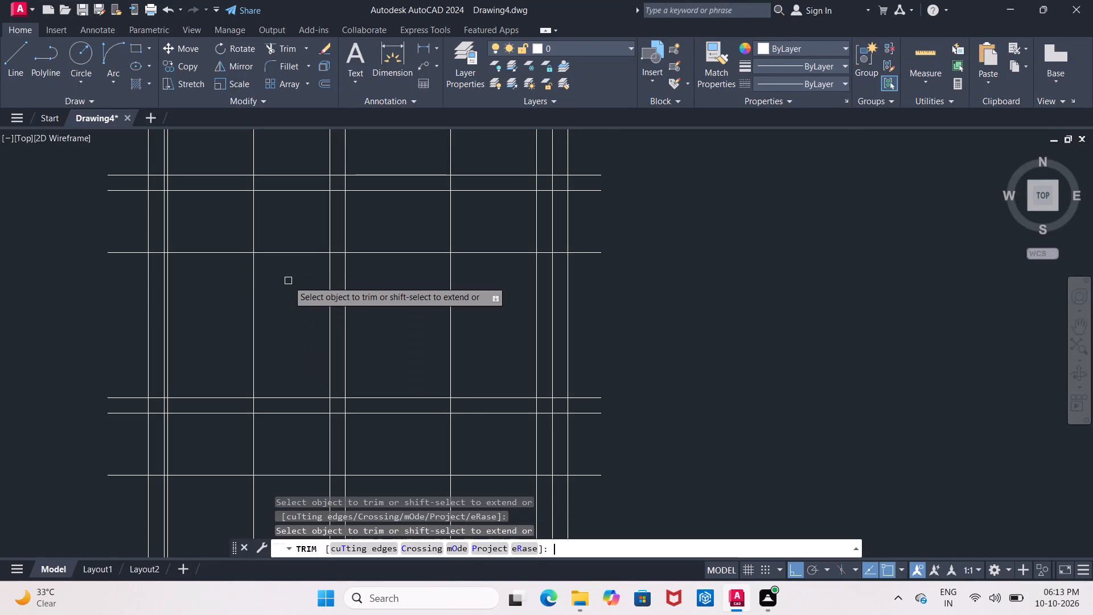
{"action": "left_click", "coordinate": [252, 233]}
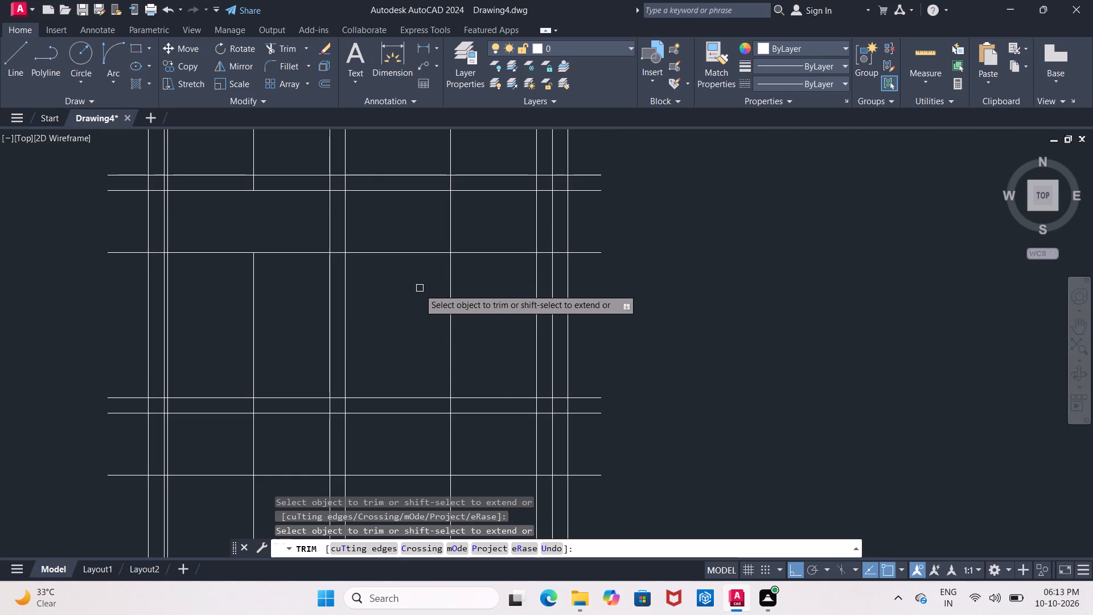
{"action": "scroll", "coordinate": [419, 289], "scroll_direction": "down", "scroll_amount": 3}
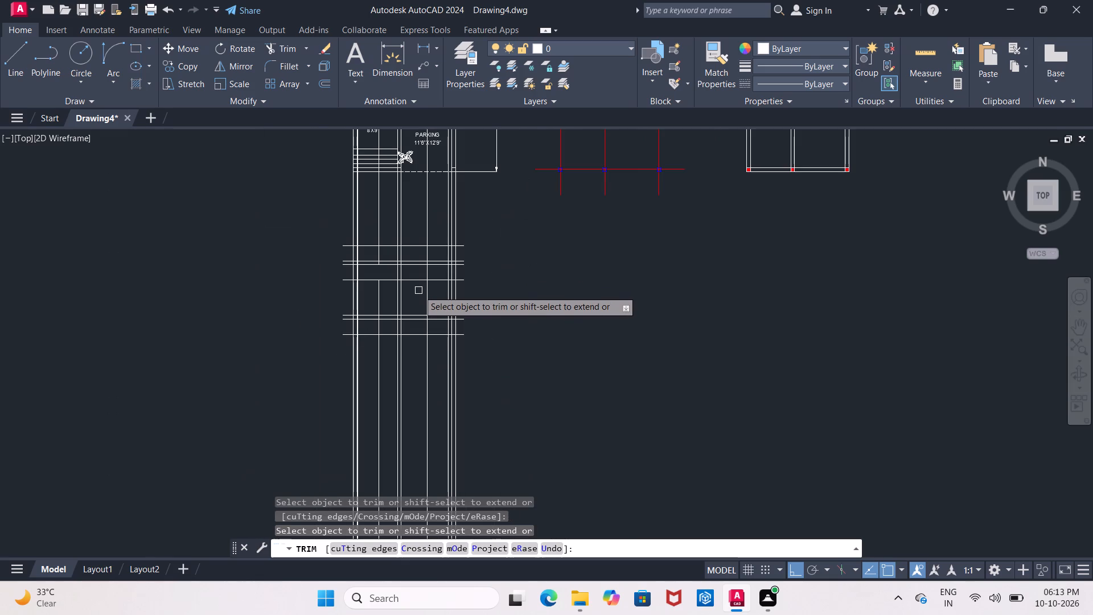
{"action": "scroll", "coordinate": [418, 290], "scroll_direction": "down", "scroll_amount": 1}
{"action": "scroll", "coordinate": [418, 290], "scroll_direction": "up", "scroll_amount": 2}
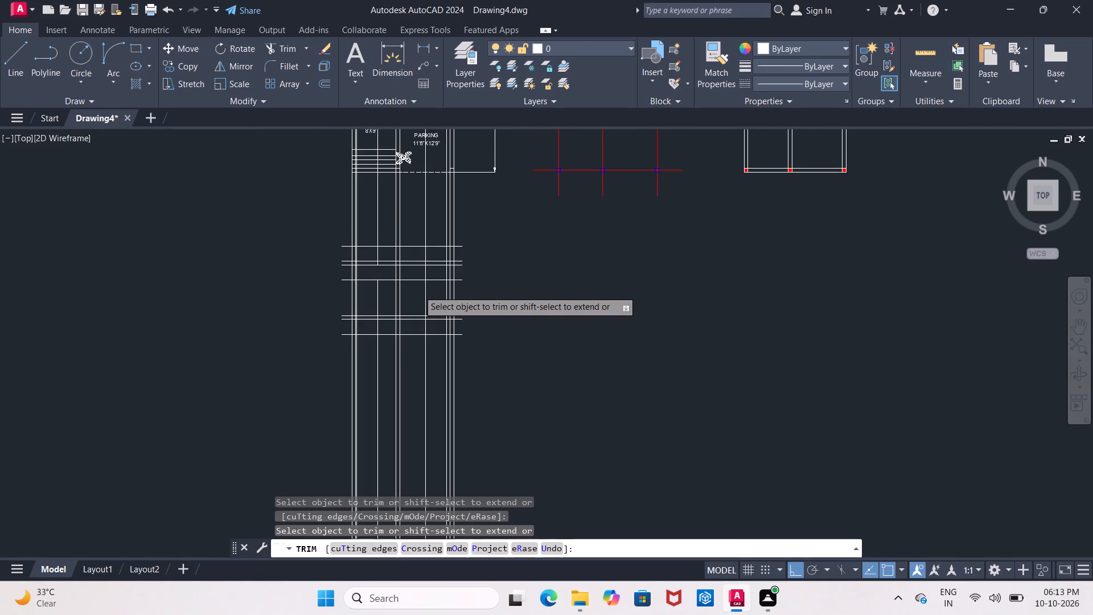
{"action": "scroll", "coordinate": [418, 290], "scroll_direction": "up", "scroll_amount": 2}
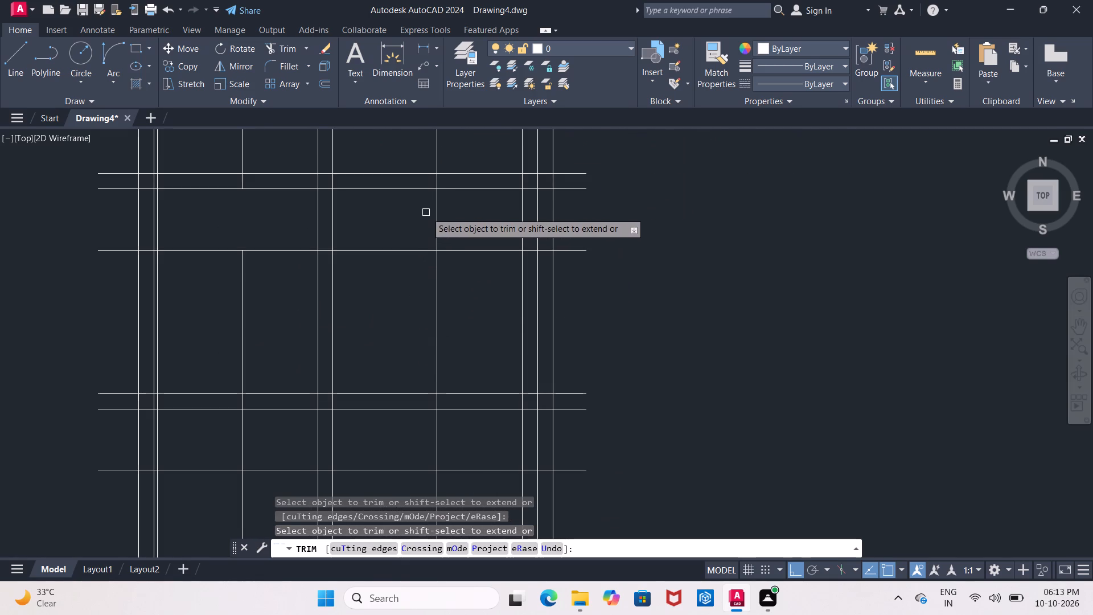
{"action": "scroll", "coordinate": [408, 245], "scroll_direction": "down", "scroll_amount": 3}
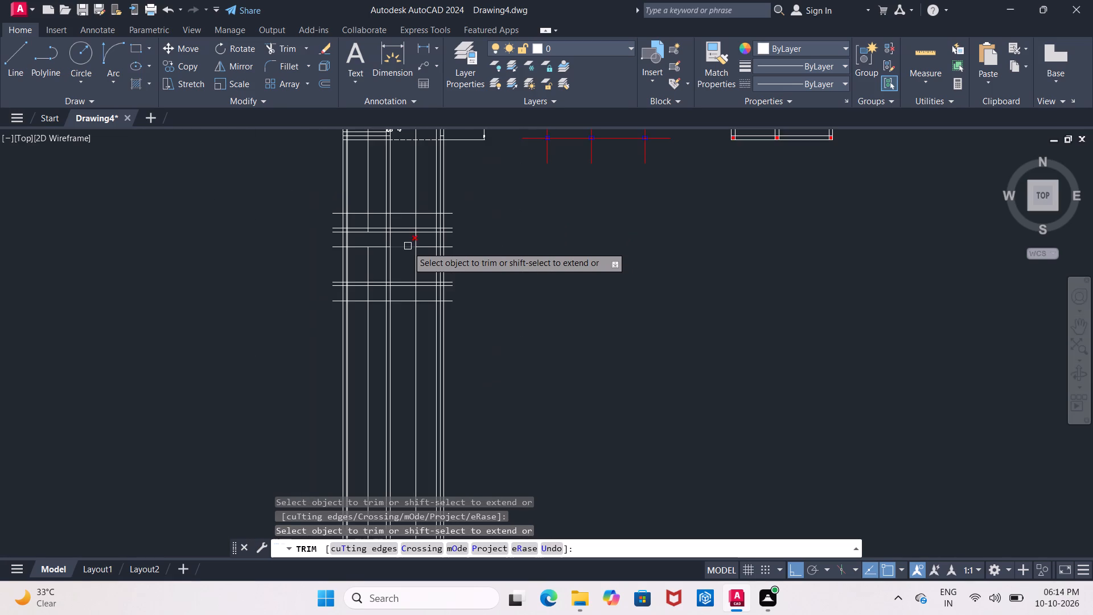
{"action": "scroll", "coordinate": [408, 247], "scroll_direction": "down", "scroll_amount": 2}
{"action": "scroll", "coordinate": [397, 195], "scroll_direction": "up", "scroll_amount": 2}
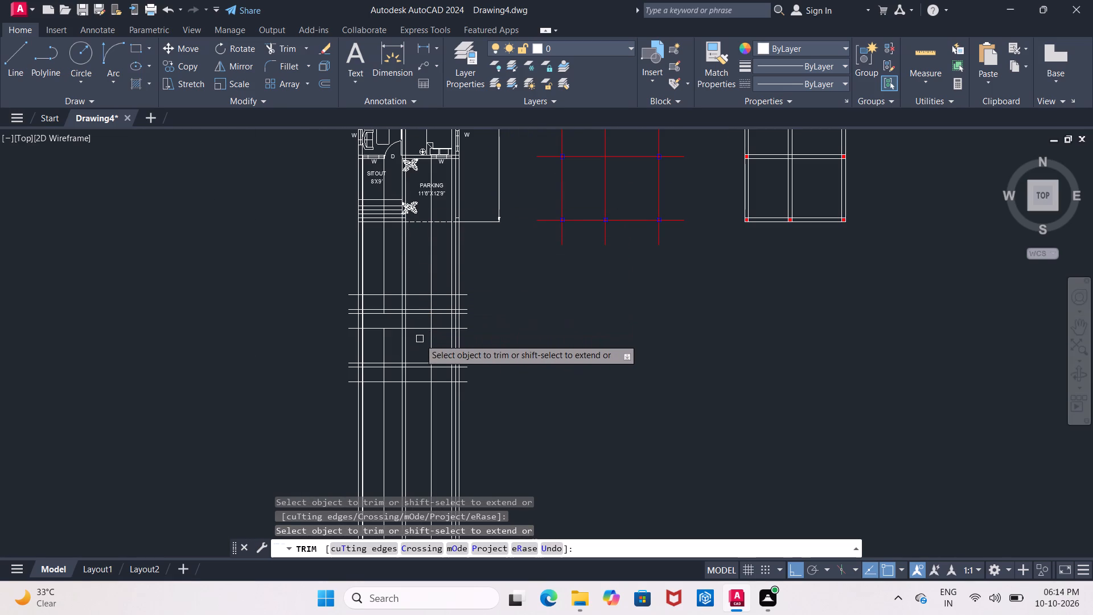
{"action": "scroll", "coordinate": [420, 339], "scroll_direction": "up", "scroll_amount": 2}
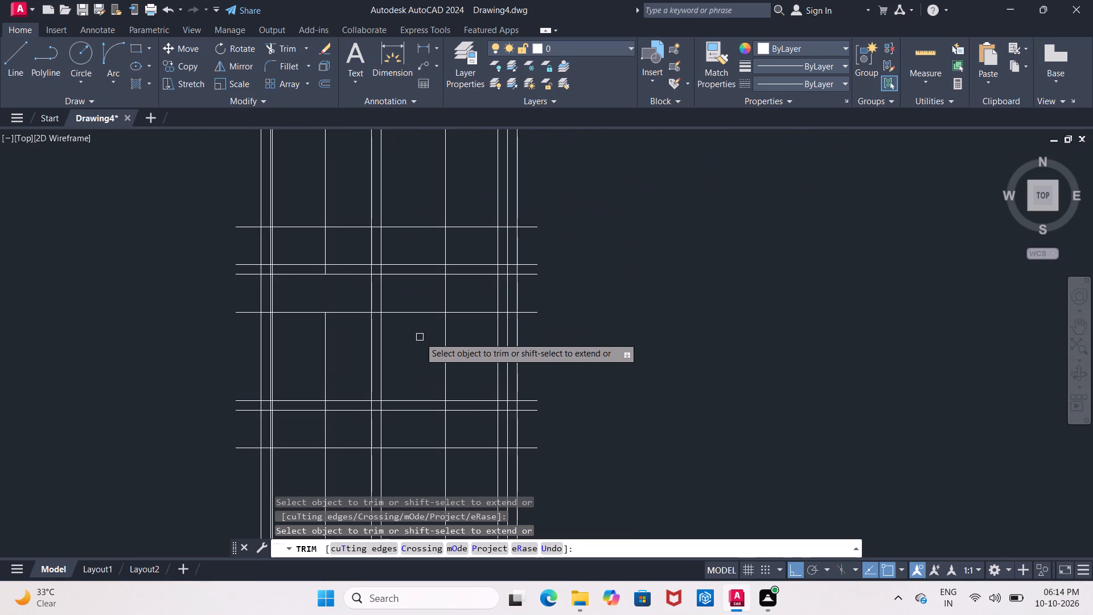
{"action": "scroll", "coordinate": [420, 337], "scroll_direction": "up", "scroll_amount": 1}
{"action": "scroll", "coordinate": [420, 337], "scroll_direction": "down", "scroll_amount": 3}
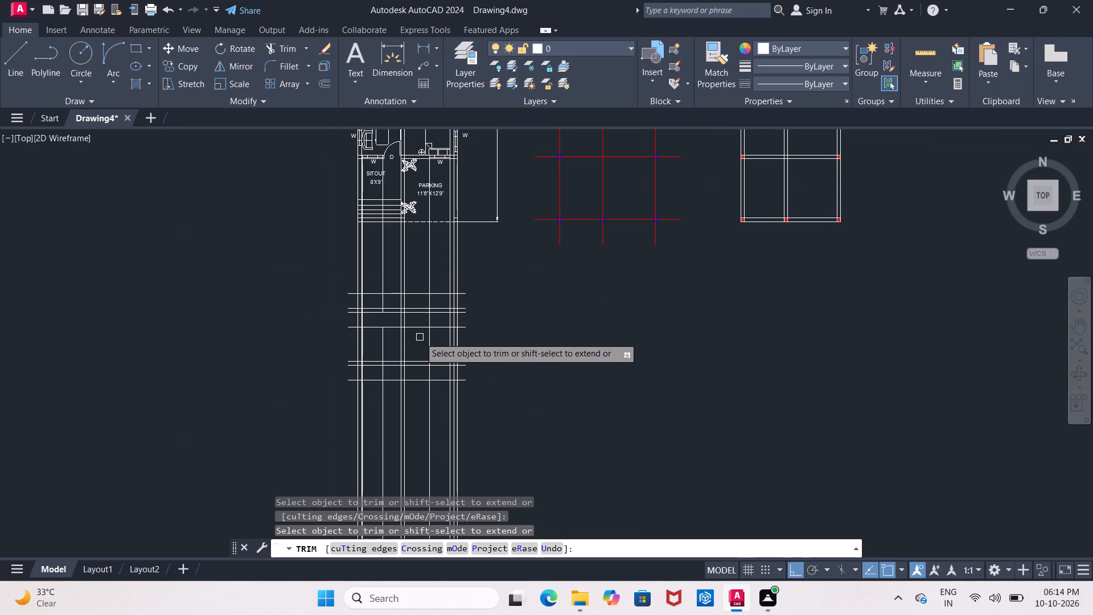
{"action": "scroll", "coordinate": [420, 335], "scroll_direction": "up", "scroll_amount": 1}
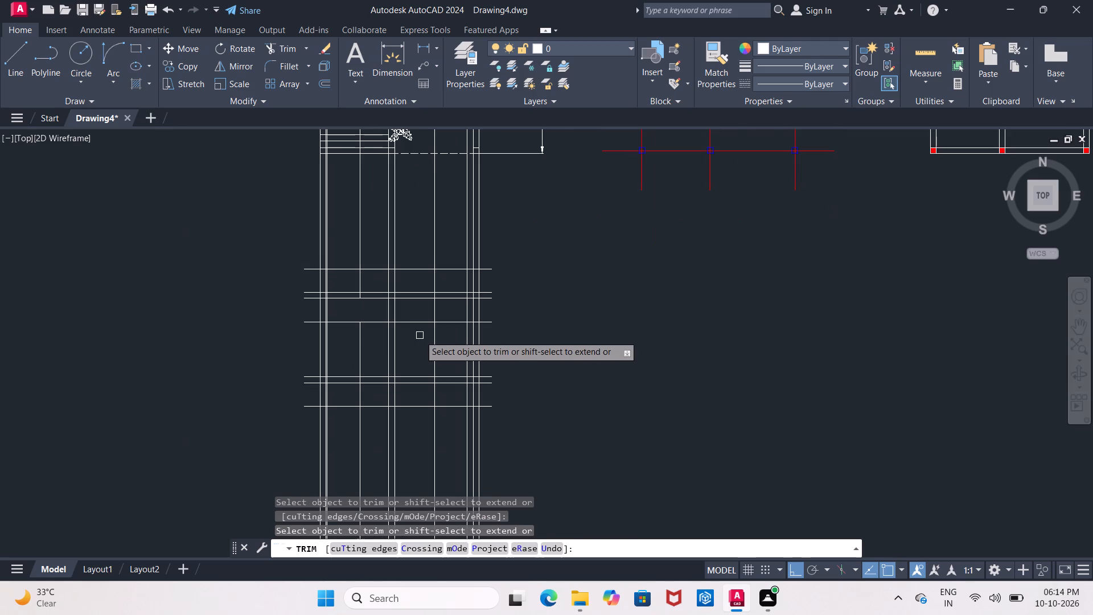
{"action": "scroll", "coordinate": [420, 335], "scroll_direction": "up", "scroll_amount": 2}
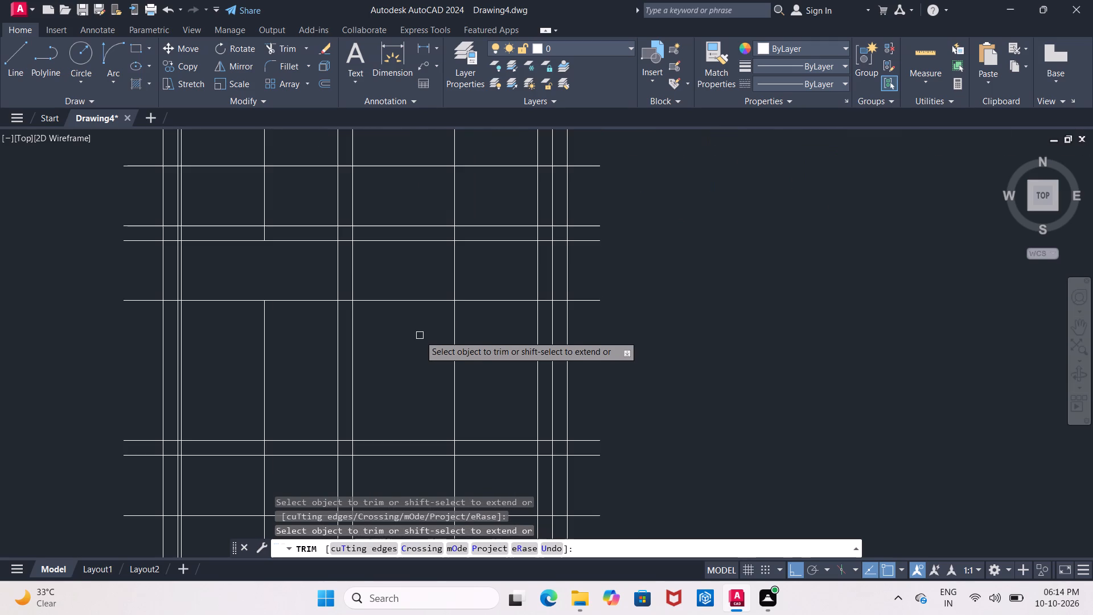
{"action": "left_click", "coordinate": [408, 304]}
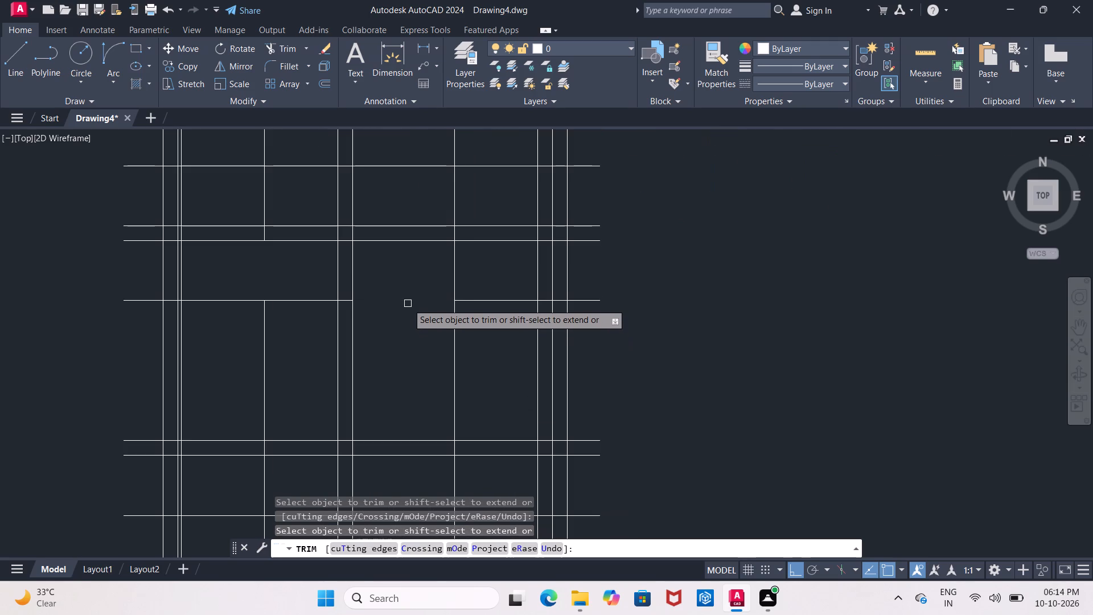
{"action": "left_click", "coordinate": [453, 280]}
Trim all projected rays above the top horizontal line, and both opening rays between that line and the upper 9" pair.
{"action": "scroll", "coordinate": [453, 280], "scroll_direction": "down", "scroll_amount": 1}
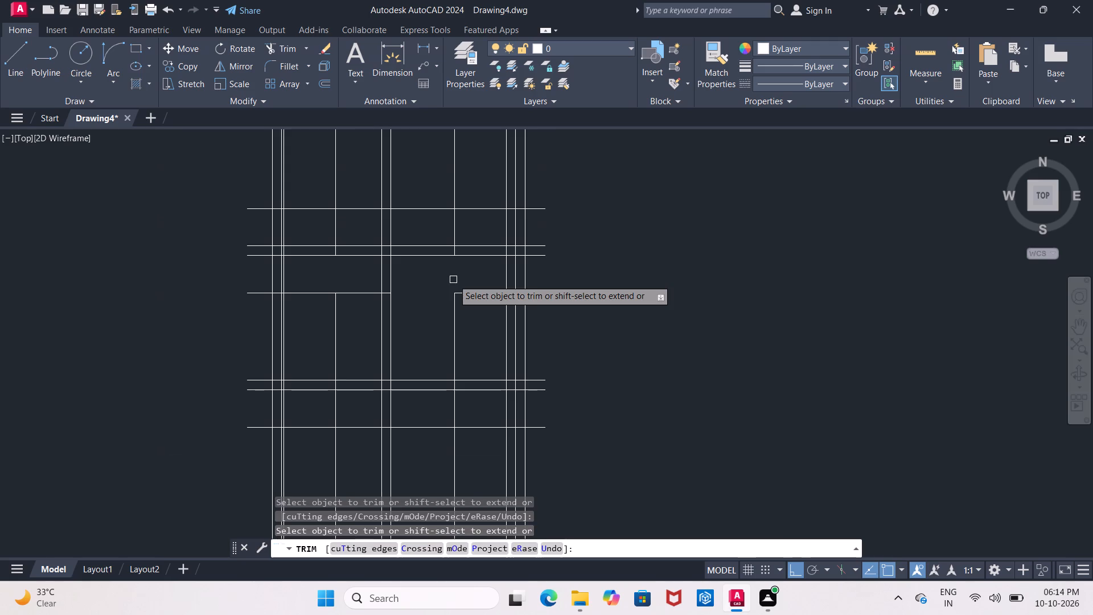
{"action": "scroll", "coordinate": [453, 280], "scroll_direction": "up", "scroll_amount": 1}
{"action": "middle_click_drag", "start_coordinate": [453, 280], "coordinate": [473, 279]}
{"action": "middle_click_drag", "start_coordinate": [439, 282], "coordinate": [458, 319]}
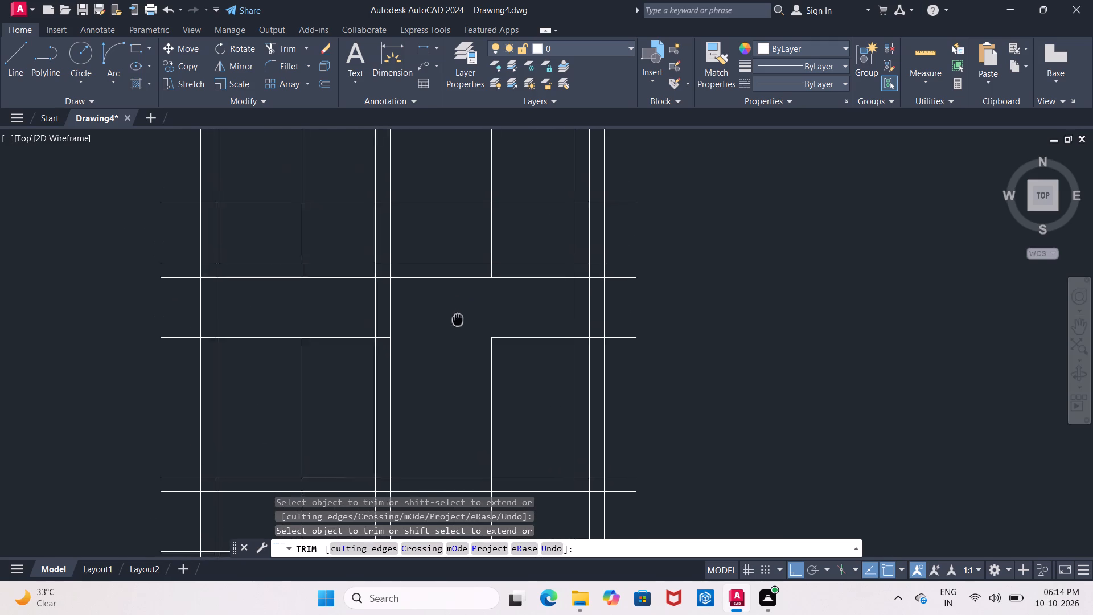
{"action": "middle_click_drag", "start_coordinate": [458, 319], "coordinate": [460, 323]}
{"action": "left_click", "coordinate": [302, 239]}
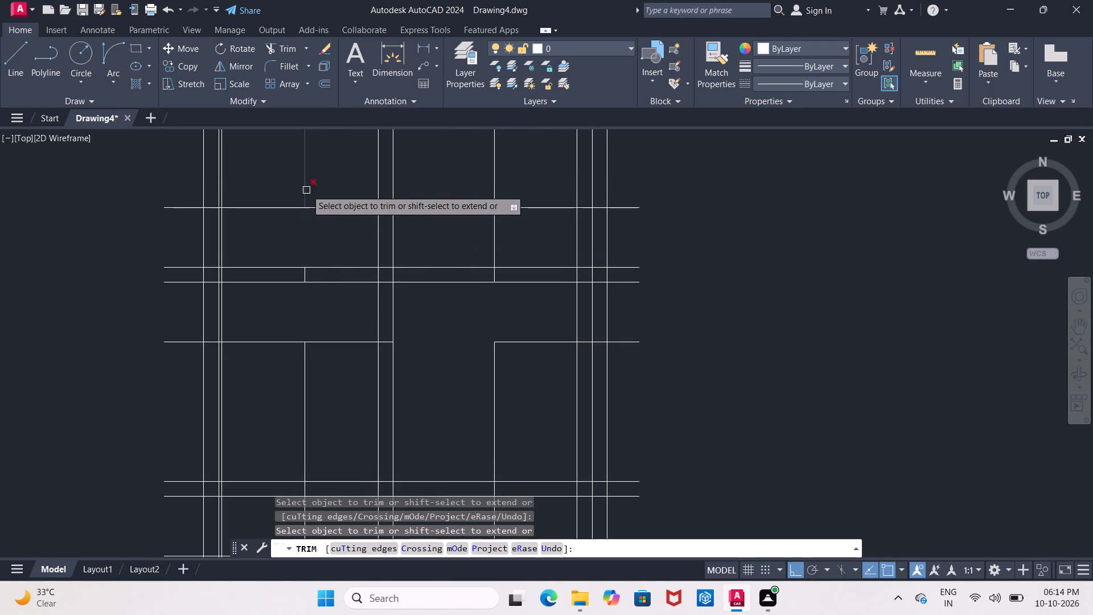
{"action": "left_click", "coordinate": [306, 190]}
{"action": "scroll", "coordinate": [306, 190], "scroll_direction": "down", "scroll_amount": 3}
{"action": "scroll", "coordinate": [309, 212], "scroll_direction": "up", "scroll_amount": 2}
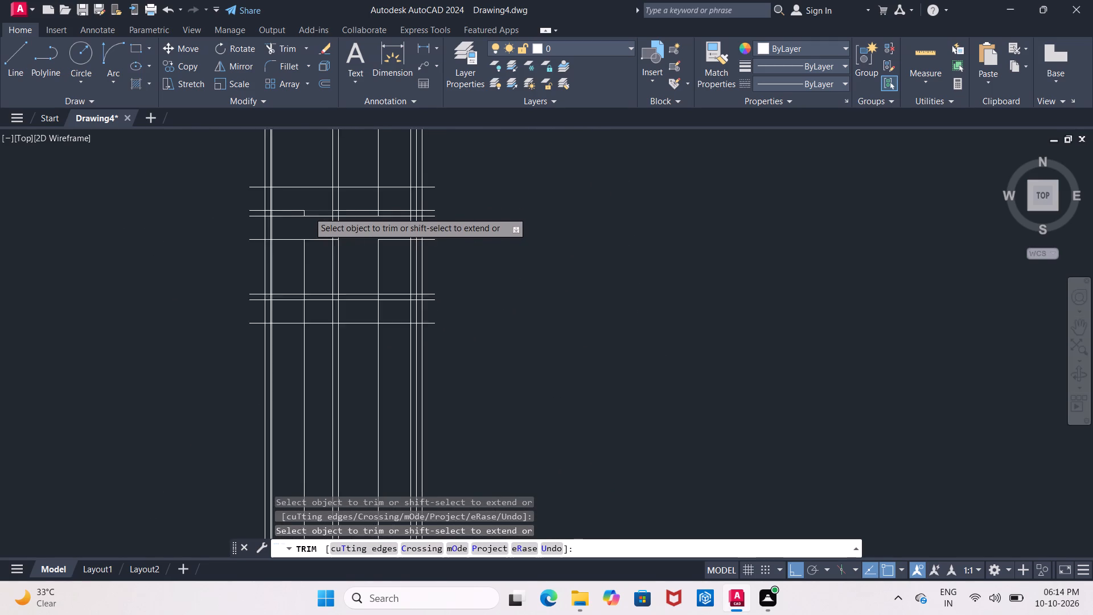
{"action": "middle_click_drag", "start_coordinate": [311, 195], "coordinate": [312, 251]}
{"action": "left_click_drag", "start_coordinate": [180, 190], "coordinate": [539, 203]}
{"action": "middle_click_drag", "start_coordinate": [534, 270], "coordinate": [525, 227]}
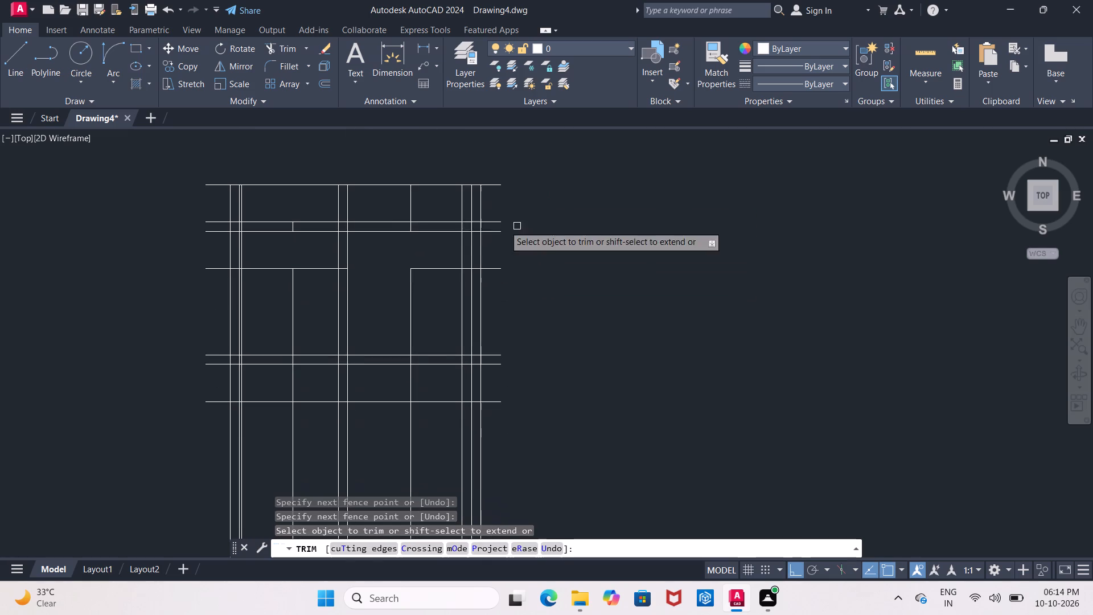
{"action": "left_click_drag", "start_coordinate": [389, 198], "coordinate": [431, 205]}
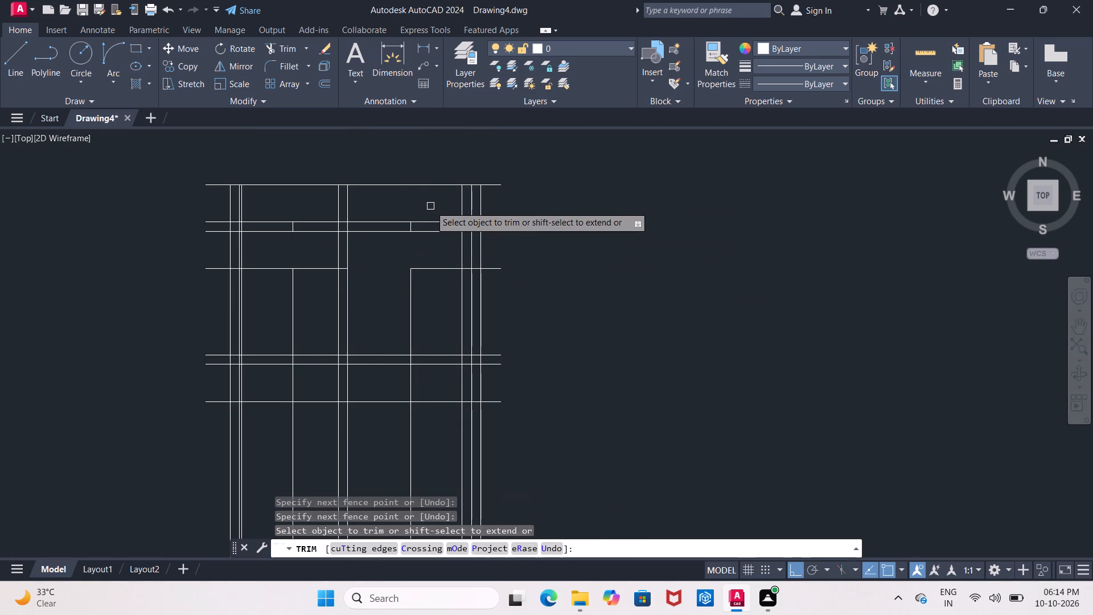
{"action": "key", "text": "Escape"}
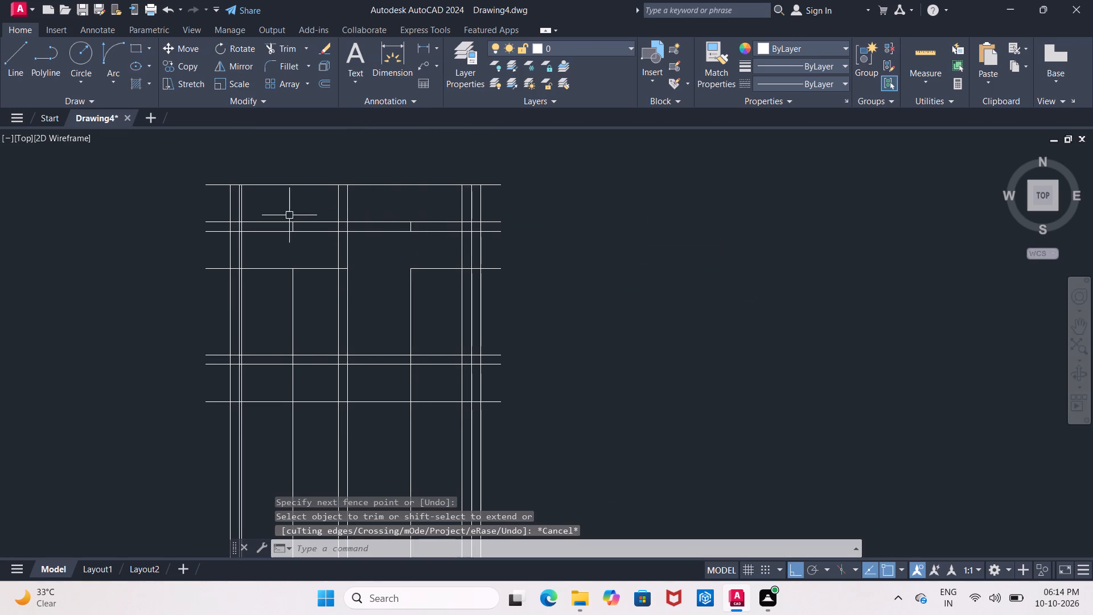
Trim all the projected vertical rays below the lowest horizontal line of the elevation.
{"action": "type", "text": "tr"}
{"action": "key", "text": "Return"}
{"action": "key", "text": "Return"}
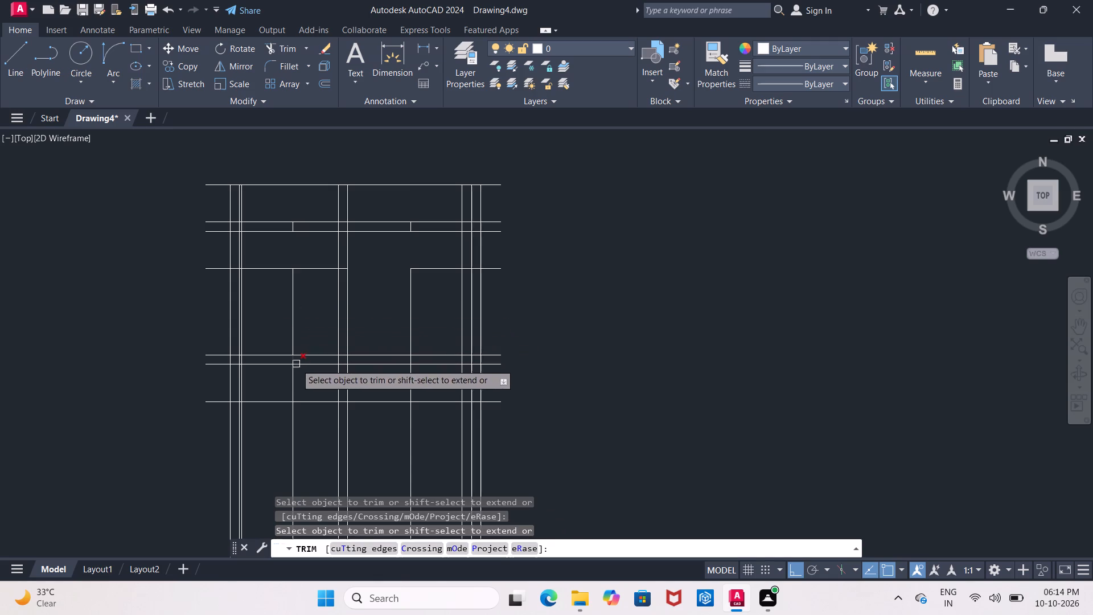
{"action": "left_click_drag", "start_coordinate": [122, 418], "coordinate": [488, 449]}
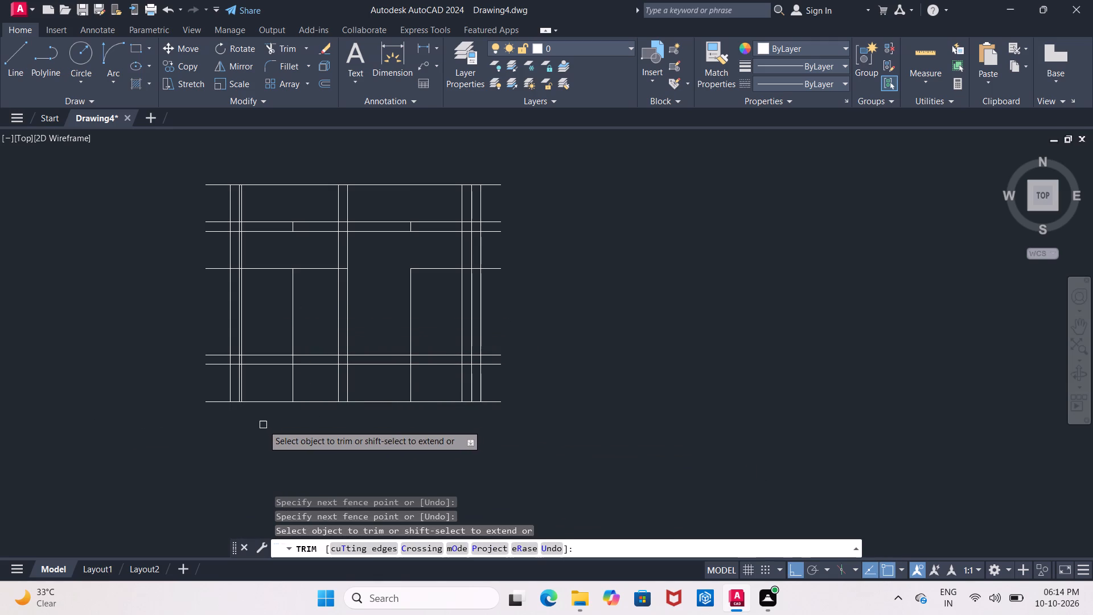
Trim both opening rays and the innermost ray of the right-hand group between the lower 9" pair and the lowest line.
{"action": "middle_click_drag", "start_coordinate": [261, 427], "coordinate": [276, 400]}
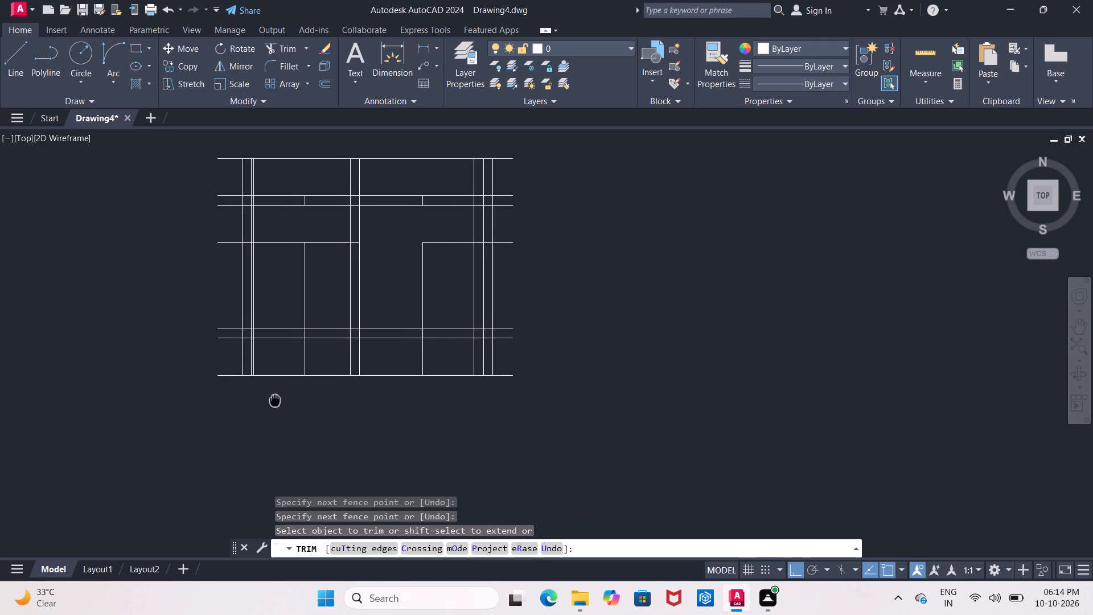
{"action": "middle_click_drag", "start_coordinate": [276, 400], "coordinate": [324, 406]}
{"action": "middle_click_drag", "start_coordinate": [312, 407], "coordinate": [295, 404]}
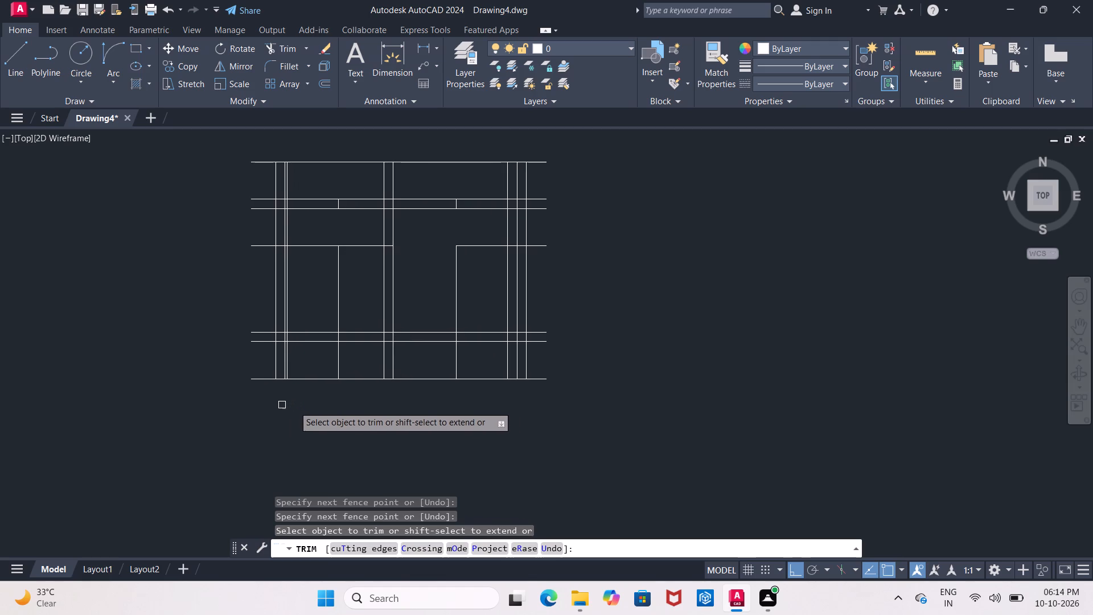
{"action": "middle_click_drag", "start_coordinate": [313, 404], "coordinate": [309, 437]}
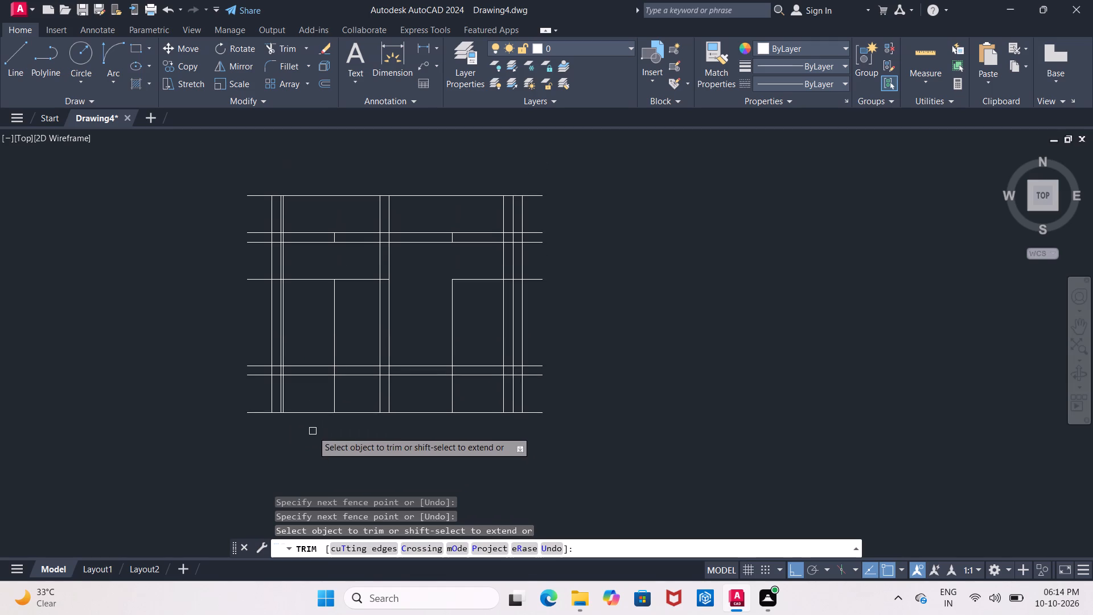
{"action": "left_click", "coordinate": [334, 395]}
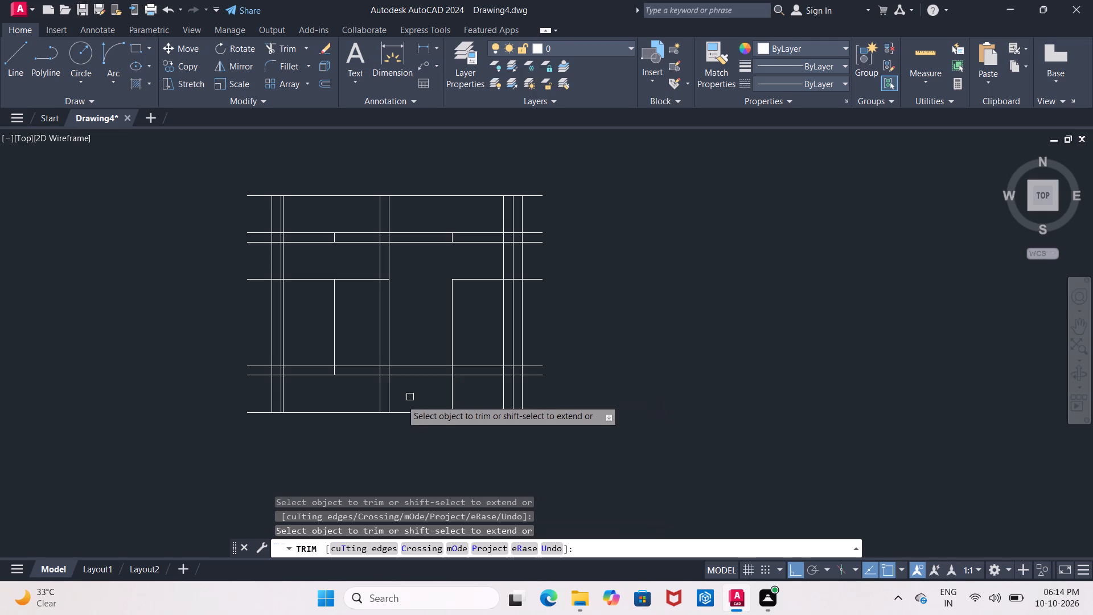
{"action": "left_click_drag", "start_coordinate": [408, 393], "coordinate": [472, 396]}
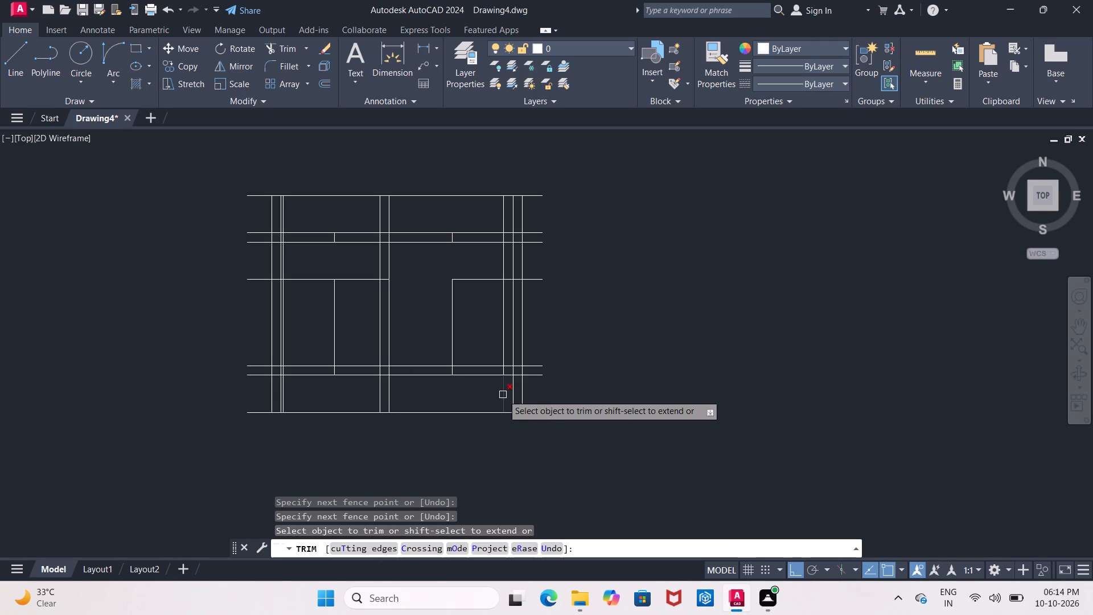
{"action": "left_click", "coordinate": [502, 395]}
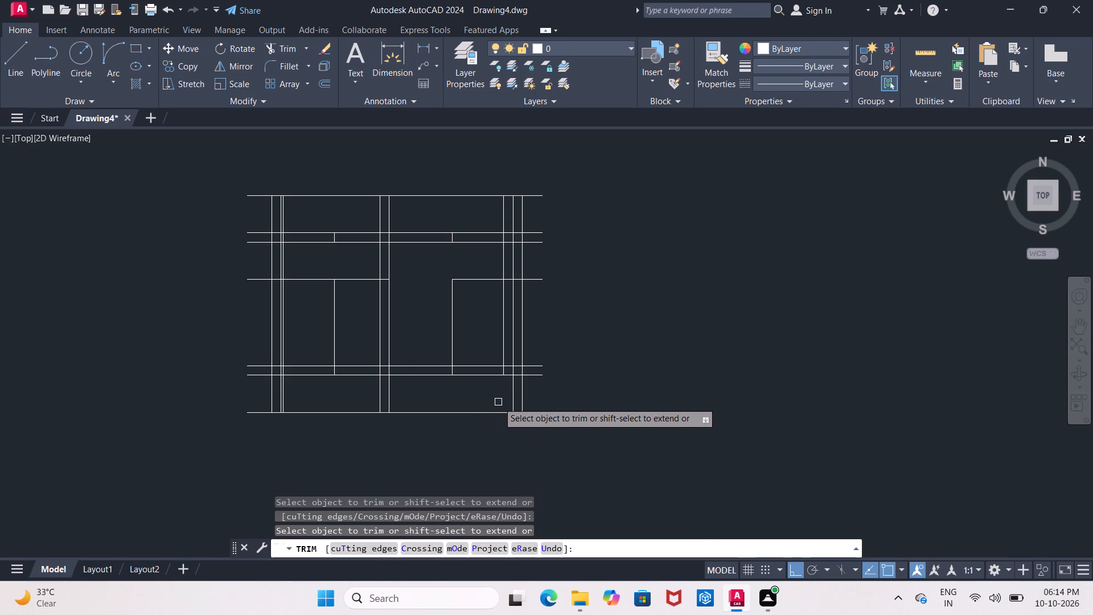
Trim the right opening's outer ray above the 7' line, and the 7' line beside that opening and across the middle wall.
{"action": "left_click", "coordinate": [502, 261]}
{"action": "scroll", "coordinate": [499, 274], "scroll_direction": "up", "scroll_amount": 3}
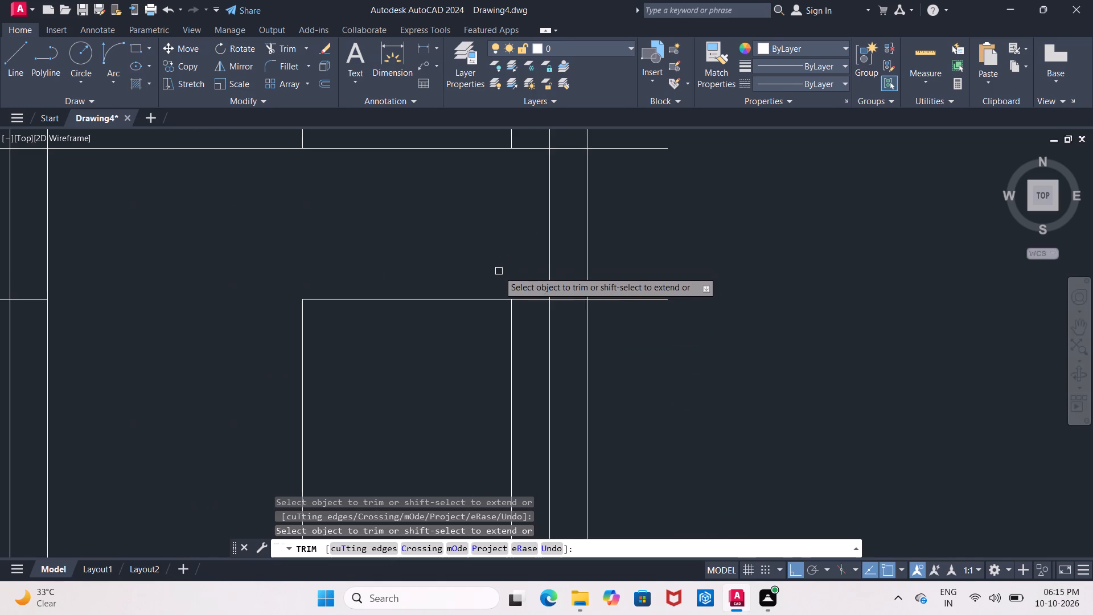
{"action": "left_click", "coordinate": [528, 298]}
{"action": "scroll", "coordinate": [532, 311], "scroll_direction": "down", "scroll_amount": 2}
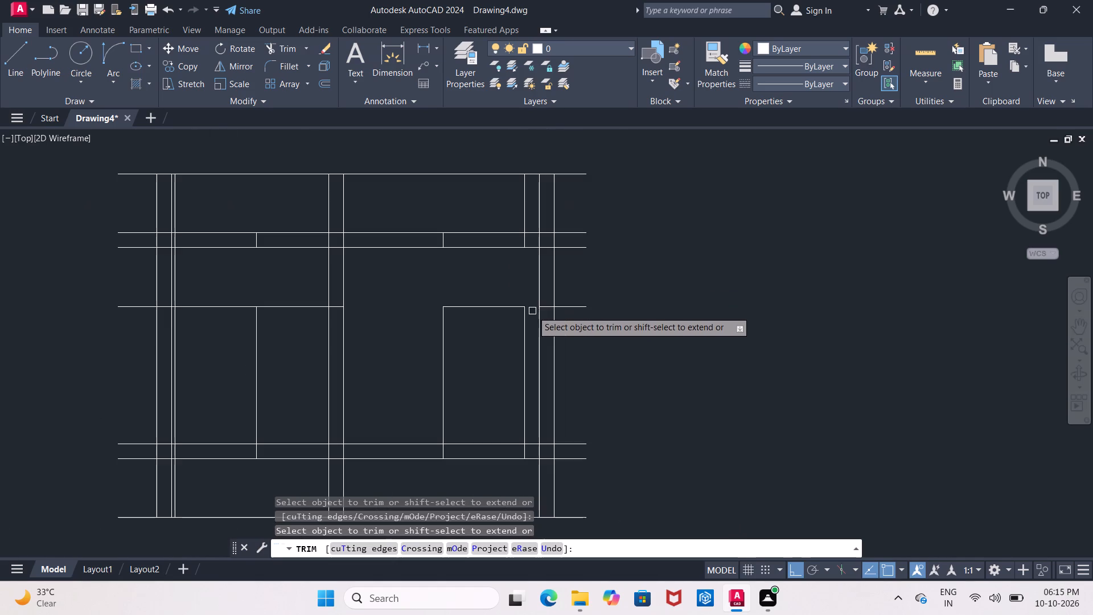
{"action": "middle_click_drag", "start_coordinate": [404, 292], "coordinate": [492, 301]}
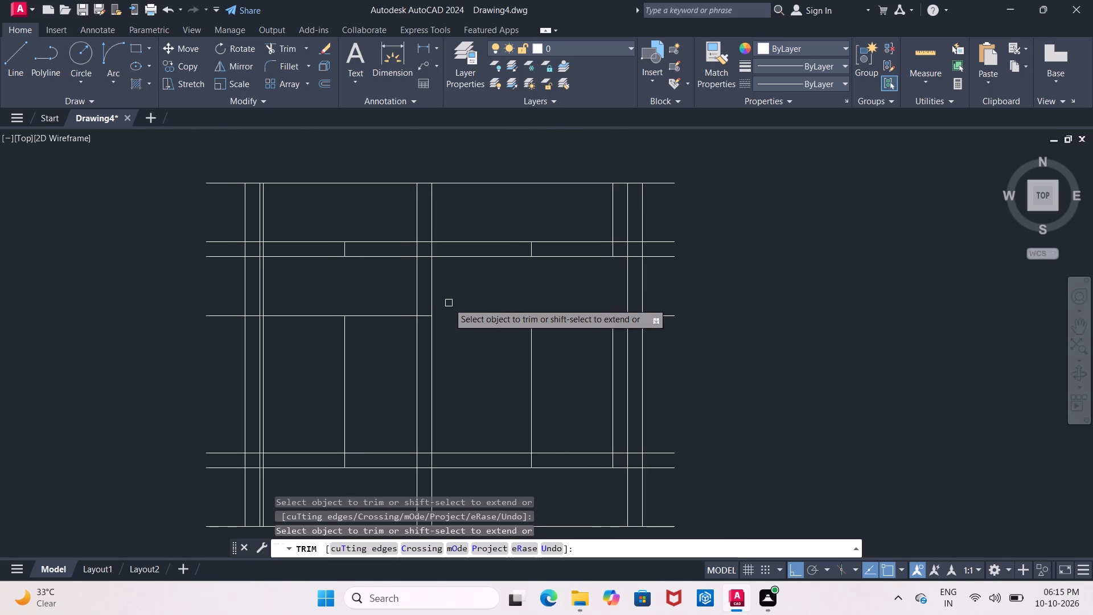
{"action": "scroll", "coordinate": [427, 318], "scroll_direction": "up", "scroll_amount": 1}
{"action": "left_click", "coordinate": [423, 314]}
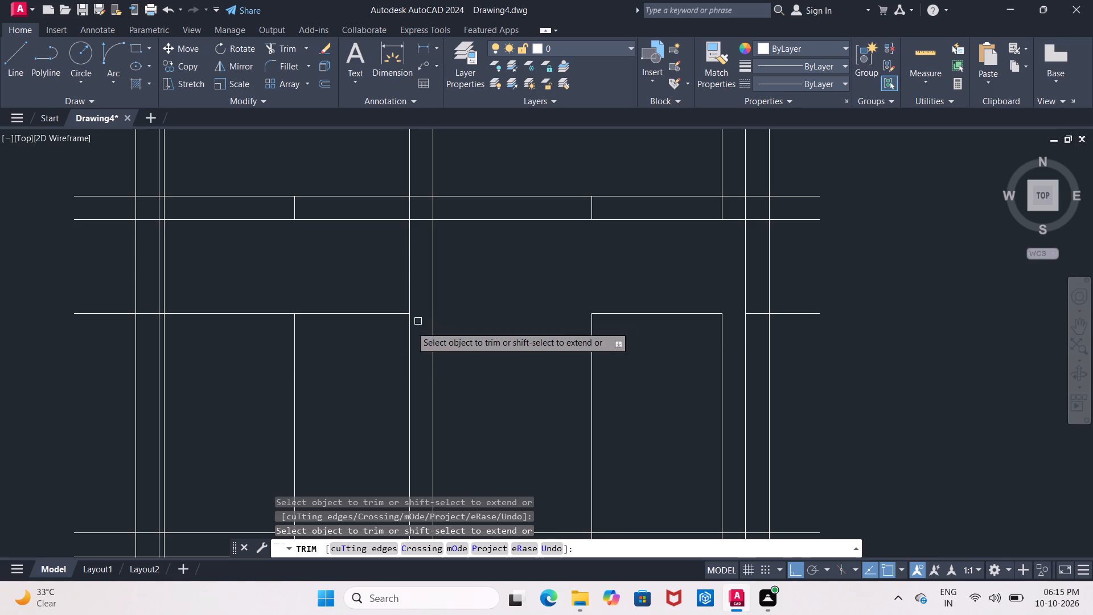
Project a vertical ray downward from the outer corner of the sitout window at its end nearest the door.
{"action": "scroll", "coordinate": [174, 342], "scroll_direction": "down", "scroll_amount": 2}
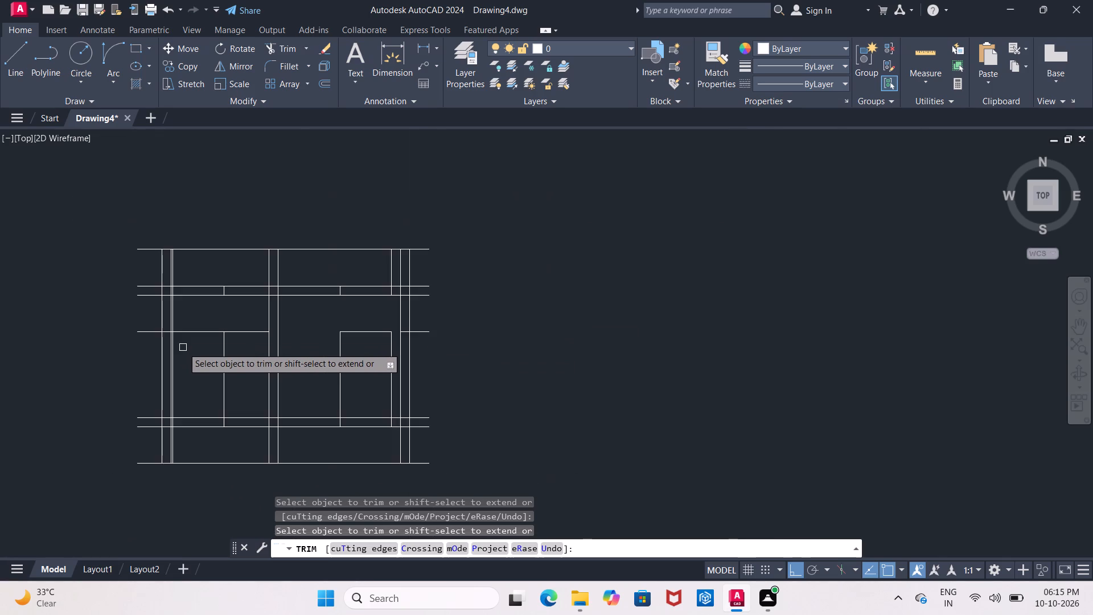
{"action": "scroll", "coordinate": [183, 347], "scroll_direction": "down", "scroll_amount": 3}
{"action": "scroll", "coordinate": [178, 236], "scroll_direction": "up", "scroll_amount": 2}
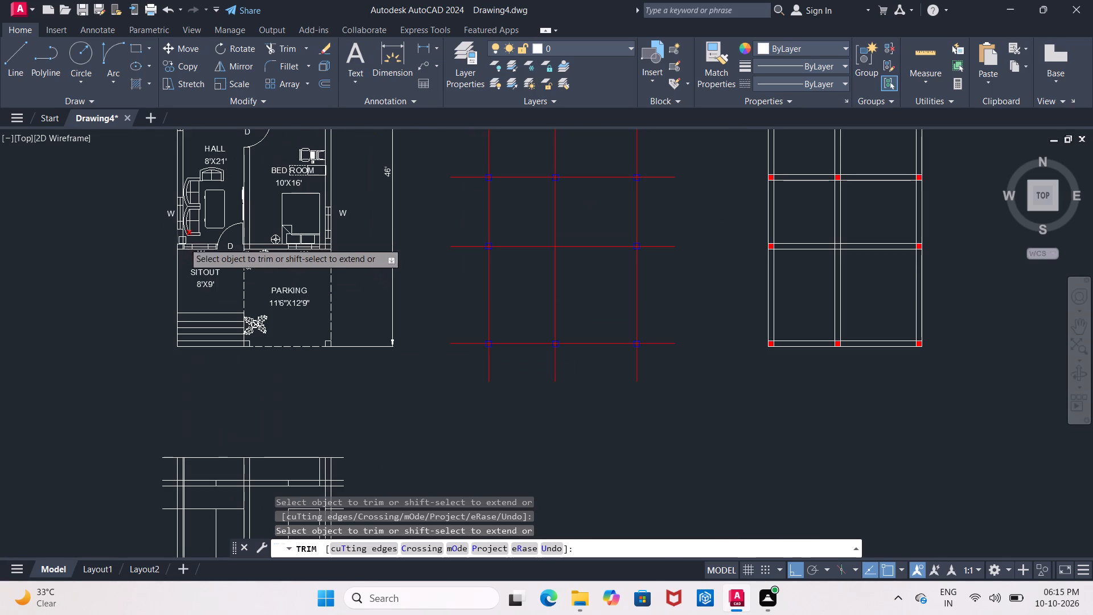
{"action": "scroll", "coordinate": [206, 273], "scroll_direction": "up", "scroll_amount": 1}
{"action": "middle_click_drag", "start_coordinate": [215, 301], "coordinate": [264, 188]}
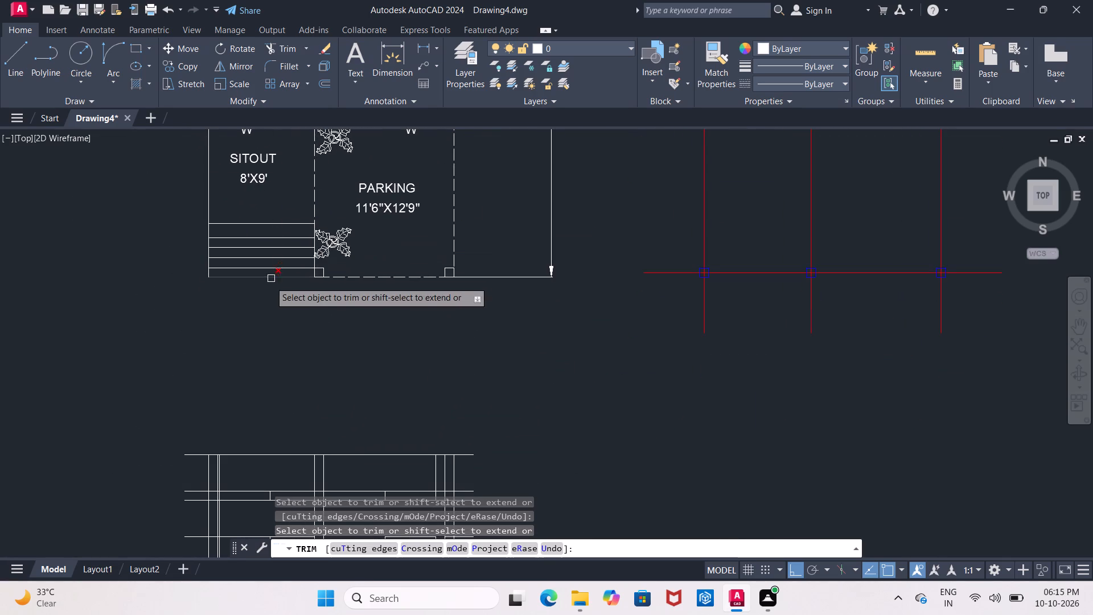
{"action": "middle_click_drag", "start_coordinate": [264, 338], "coordinate": [266, 293]}
{"action": "key", "text": "Escape"}
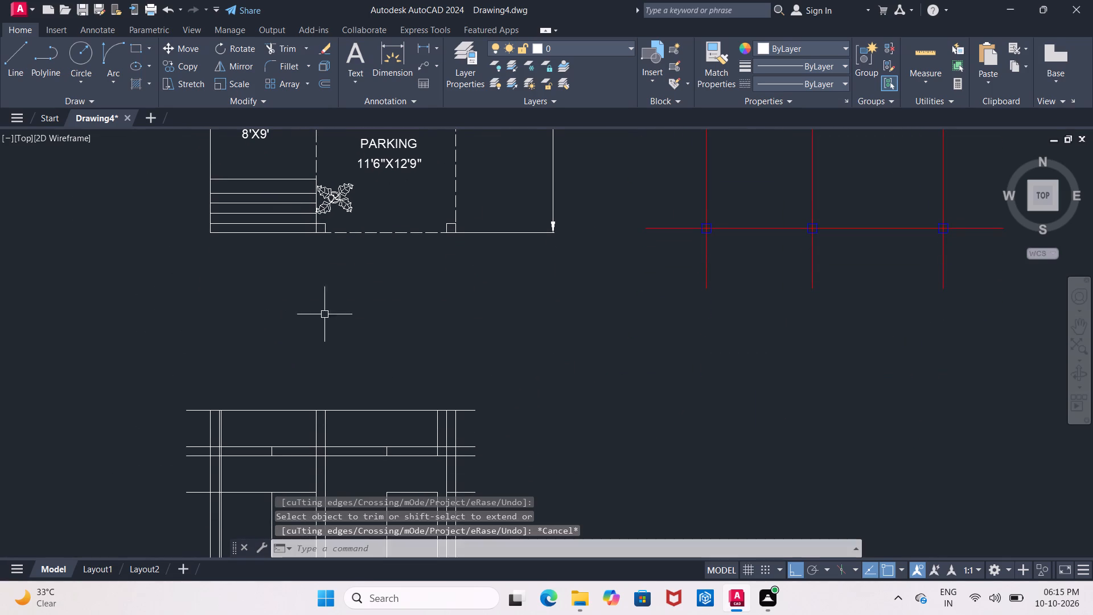
{"action": "type", "text": "ra"}
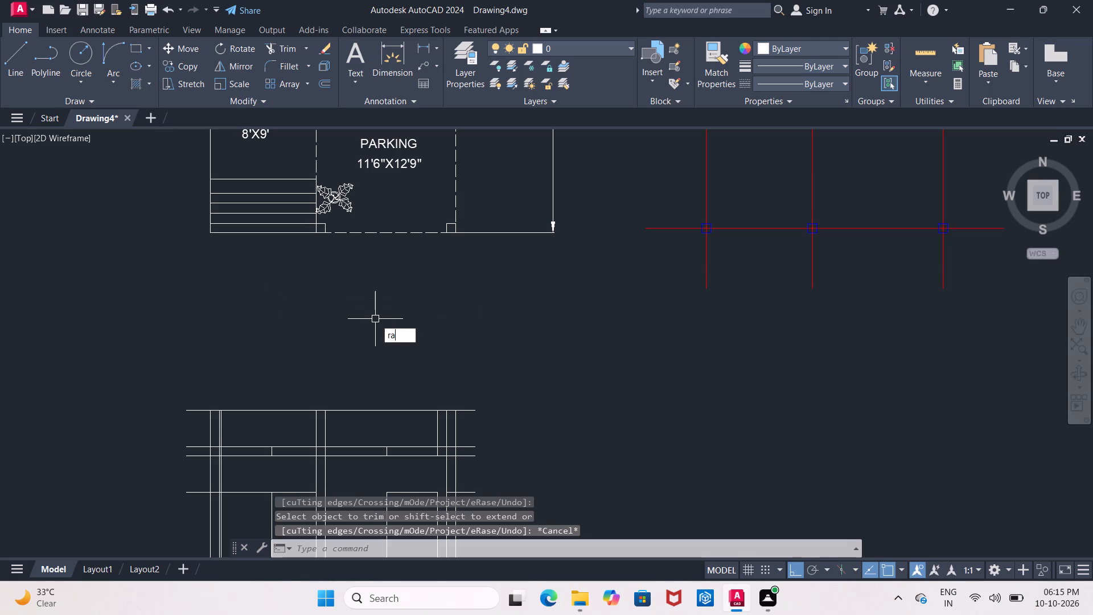
{"action": "key", "text": "y"}
{"action": "key", "text": "Return"}
{"action": "middle_click_drag", "start_coordinate": [316, 320], "coordinate": [416, 382]}
{"action": "scroll", "coordinate": [358, 343], "scroll_direction": "down", "scroll_amount": 1}
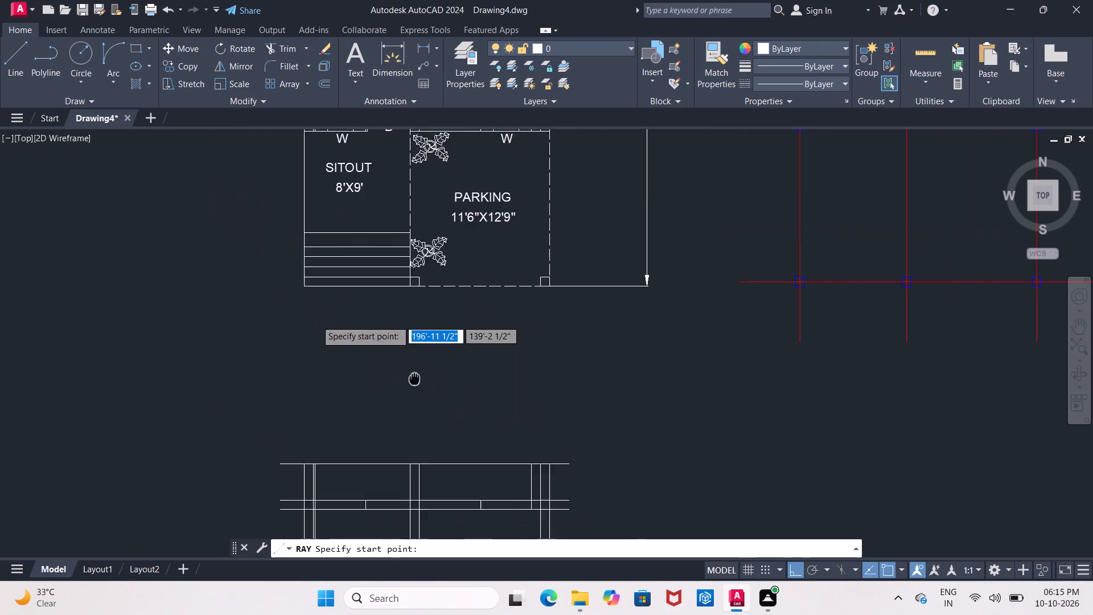
{"action": "middle_click_drag", "start_coordinate": [416, 382], "coordinate": [424, 405]}
{"action": "scroll", "coordinate": [380, 190], "scroll_direction": "up", "scroll_amount": 1}
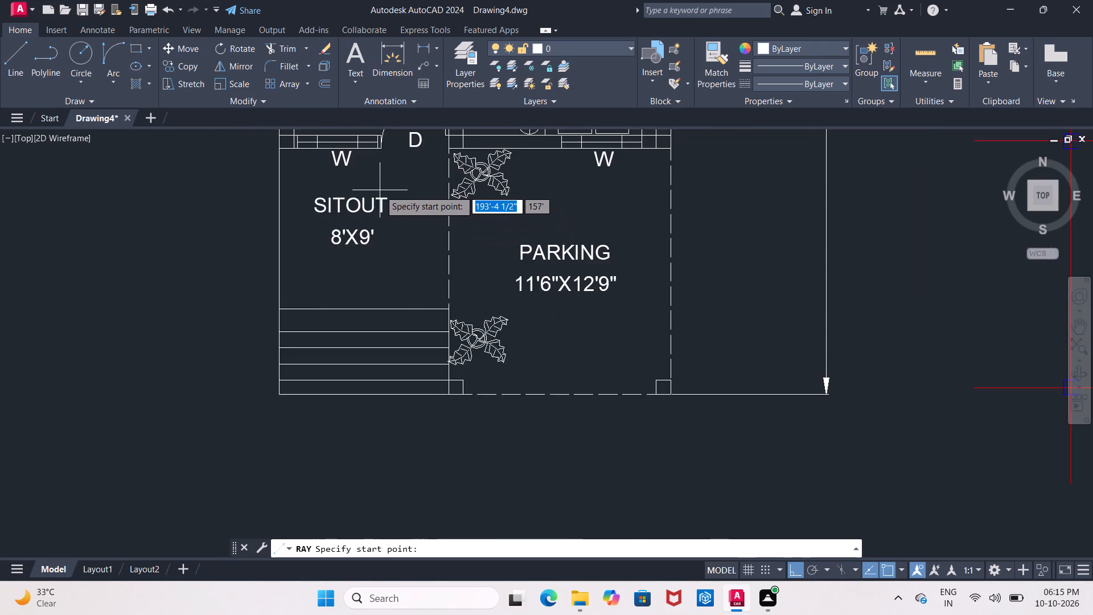
{"action": "middle_click_drag", "start_coordinate": [380, 190], "coordinate": [368, 259]}
{"action": "scroll", "coordinate": [363, 236], "scroll_direction": "up", "scroll_amount": 2}
{"action": "middle_click_drag", "start_coordinate": [363, 236], "coordinate": [358, 282]}
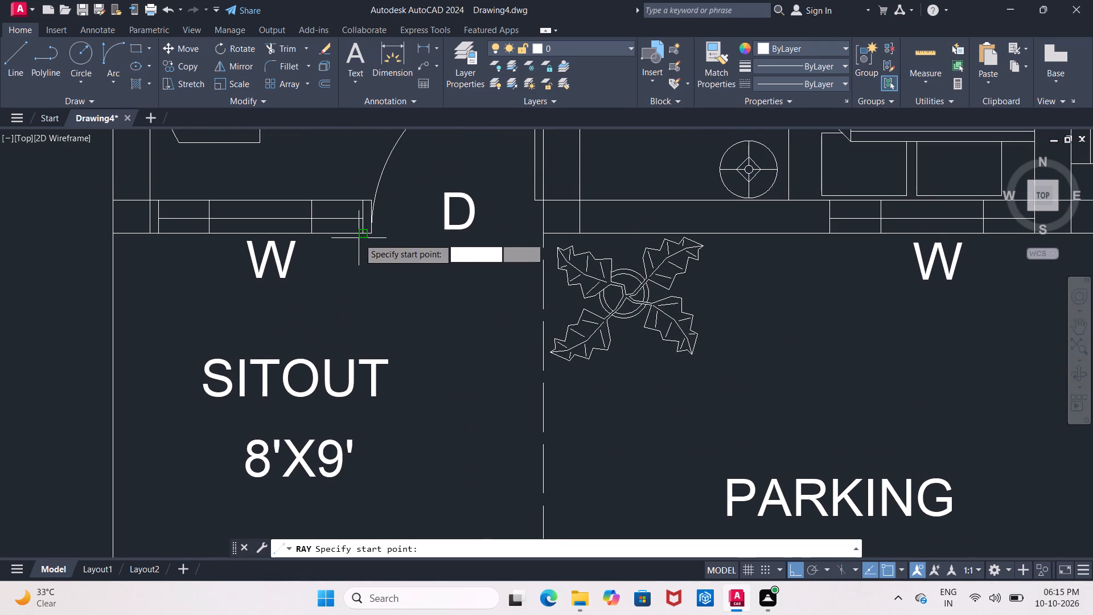
{"action": "left_click", "coordinate": [361, 232]}
{"action": "left_click", "coordinate": [360, 259]}
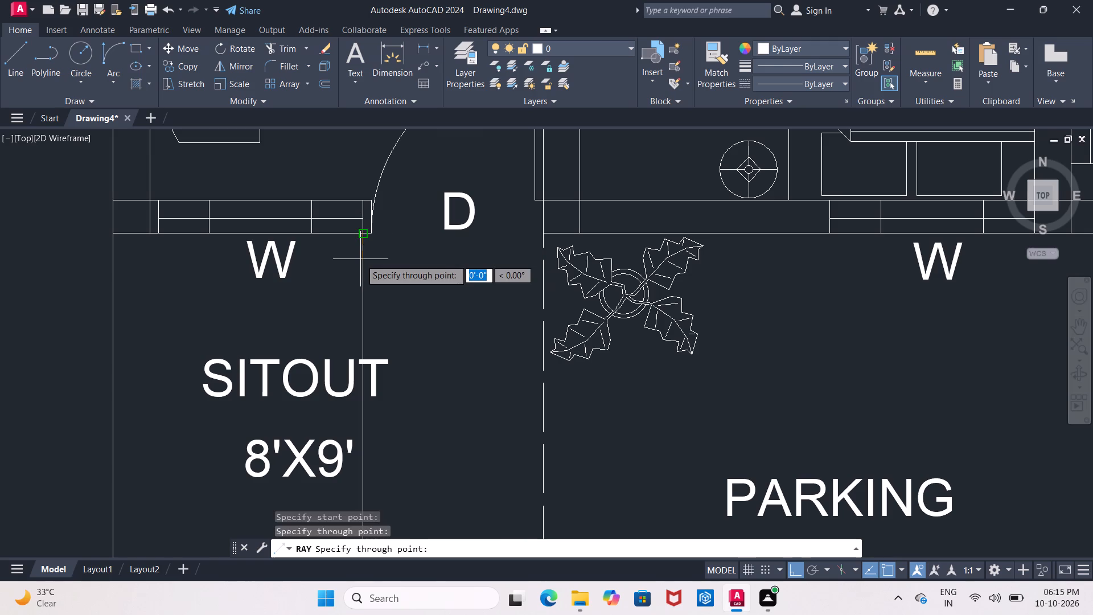
{"action": "key", "text": "Escape"}
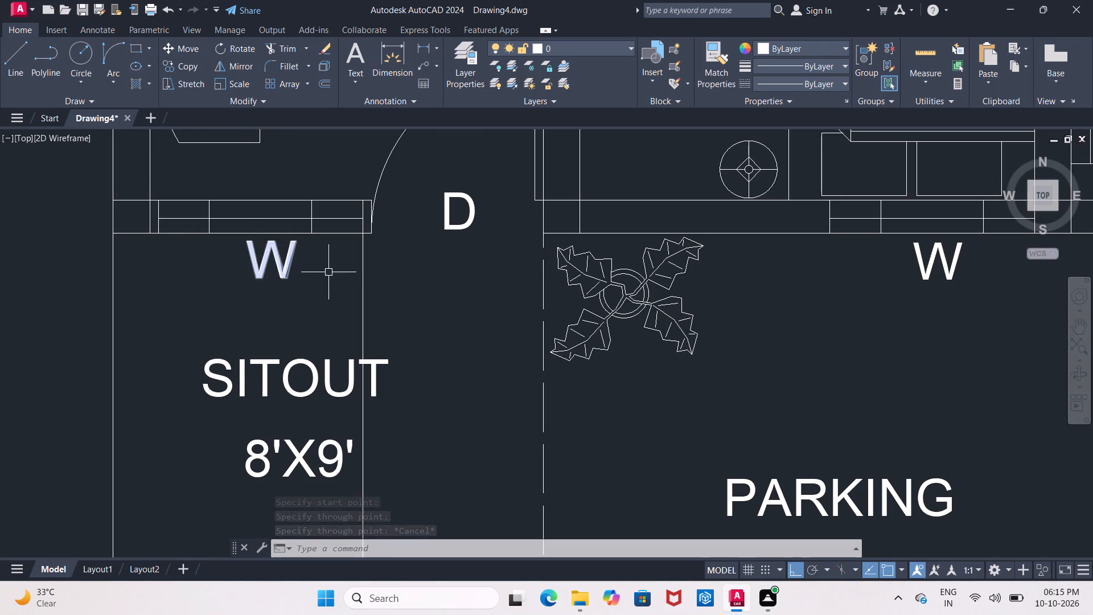
{"action": "key", "text": "Escape"}
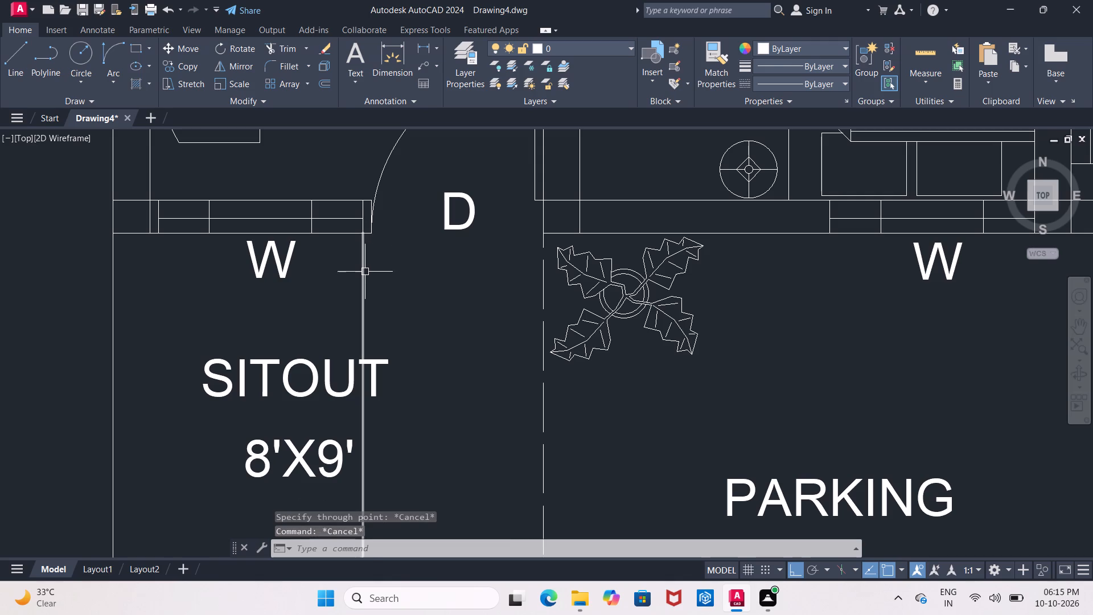
{"action": "key", "text": "Escape"}
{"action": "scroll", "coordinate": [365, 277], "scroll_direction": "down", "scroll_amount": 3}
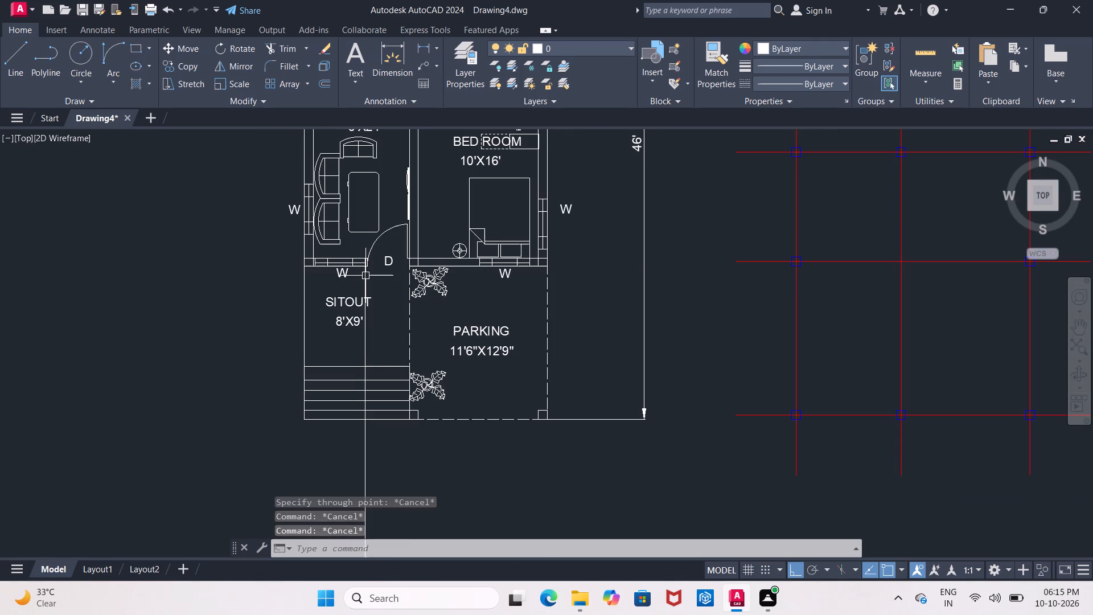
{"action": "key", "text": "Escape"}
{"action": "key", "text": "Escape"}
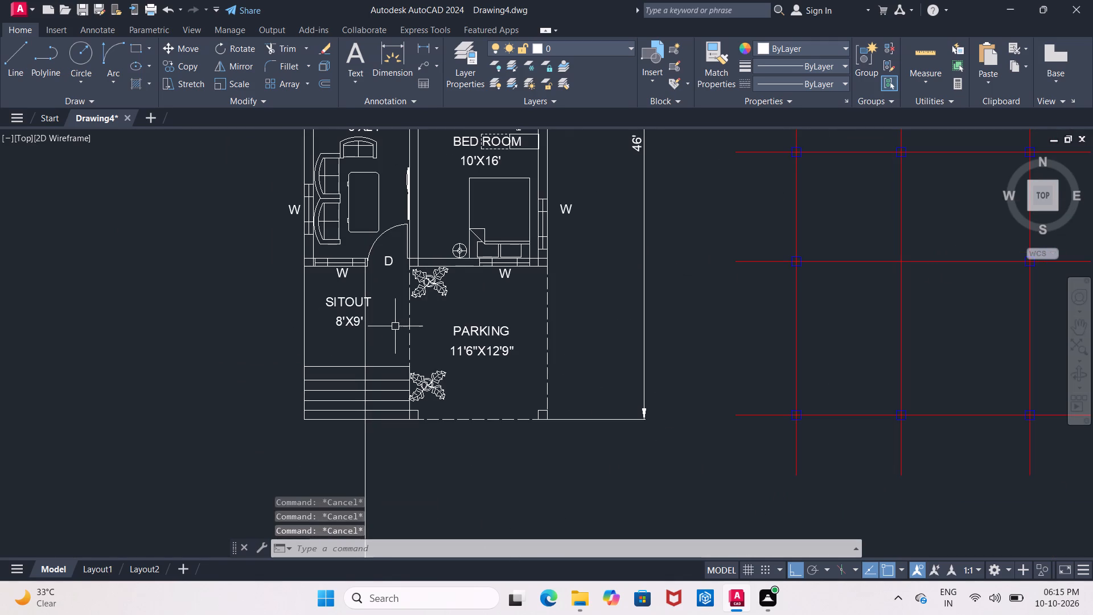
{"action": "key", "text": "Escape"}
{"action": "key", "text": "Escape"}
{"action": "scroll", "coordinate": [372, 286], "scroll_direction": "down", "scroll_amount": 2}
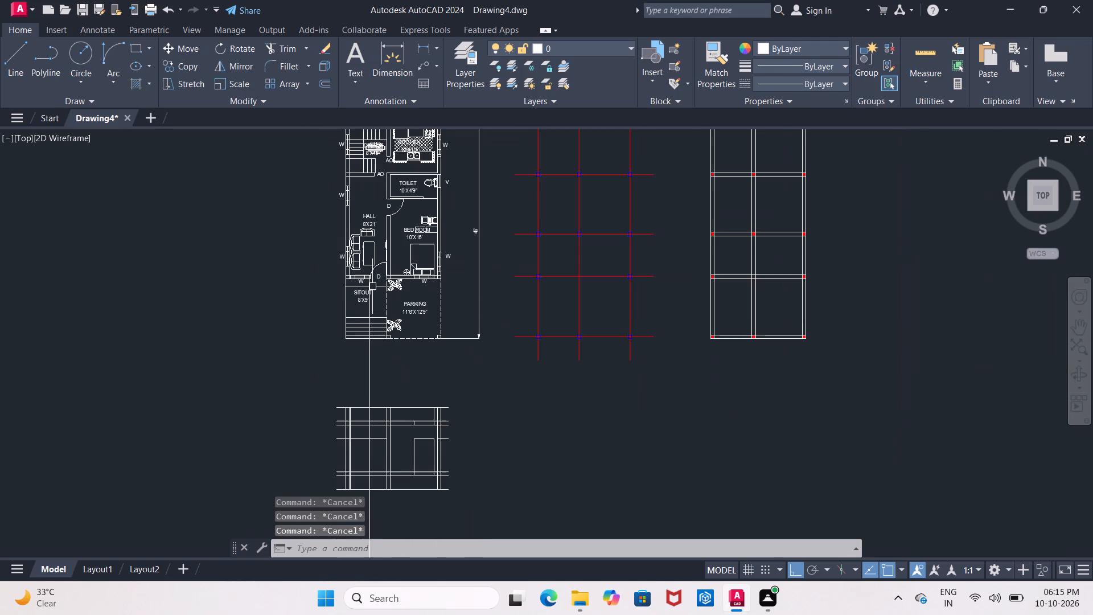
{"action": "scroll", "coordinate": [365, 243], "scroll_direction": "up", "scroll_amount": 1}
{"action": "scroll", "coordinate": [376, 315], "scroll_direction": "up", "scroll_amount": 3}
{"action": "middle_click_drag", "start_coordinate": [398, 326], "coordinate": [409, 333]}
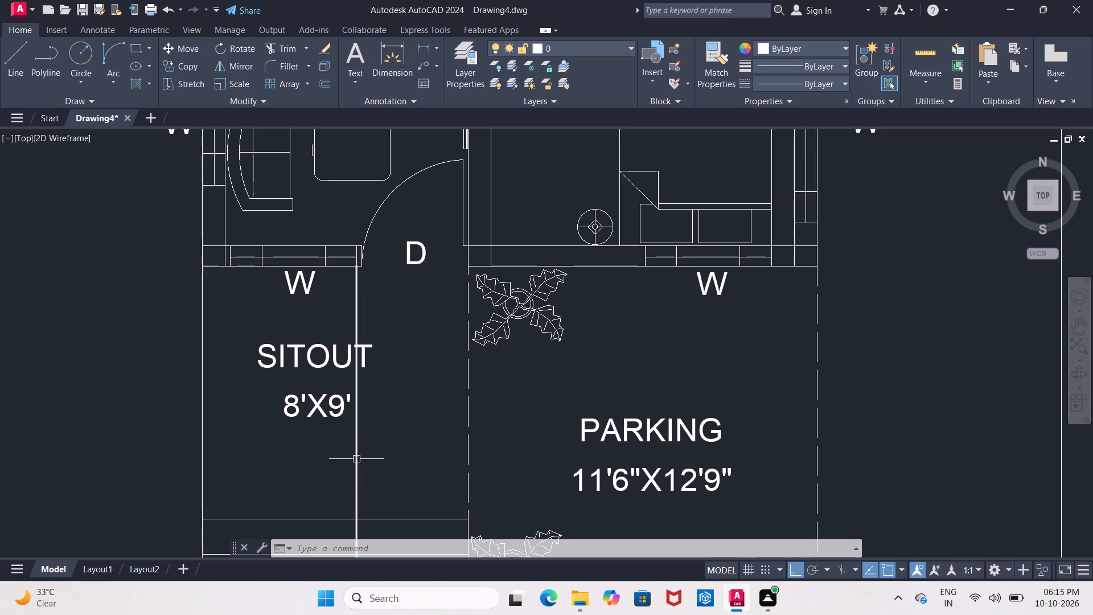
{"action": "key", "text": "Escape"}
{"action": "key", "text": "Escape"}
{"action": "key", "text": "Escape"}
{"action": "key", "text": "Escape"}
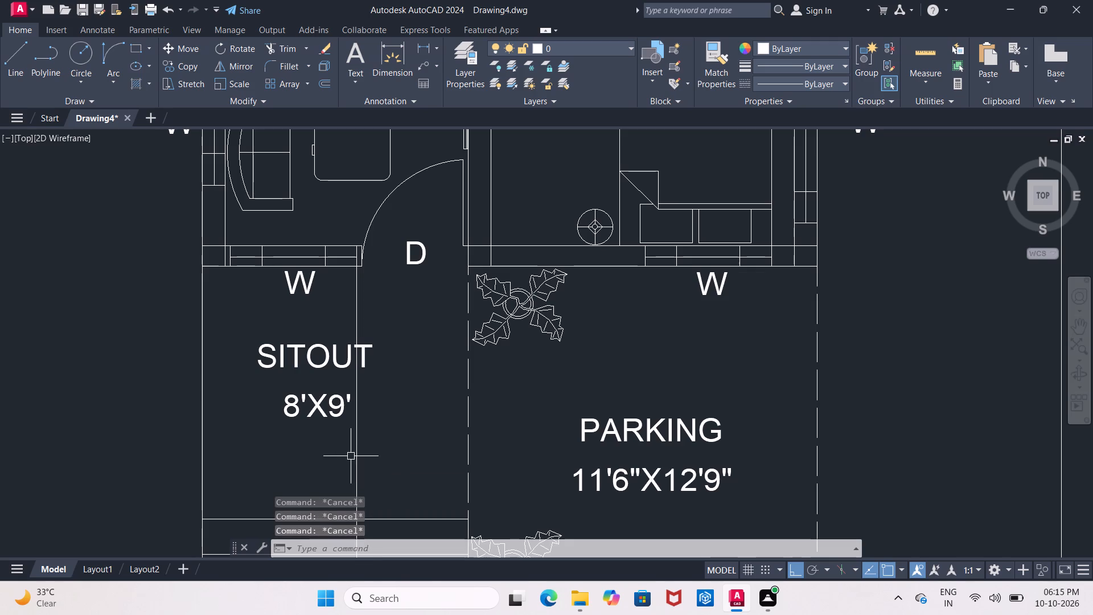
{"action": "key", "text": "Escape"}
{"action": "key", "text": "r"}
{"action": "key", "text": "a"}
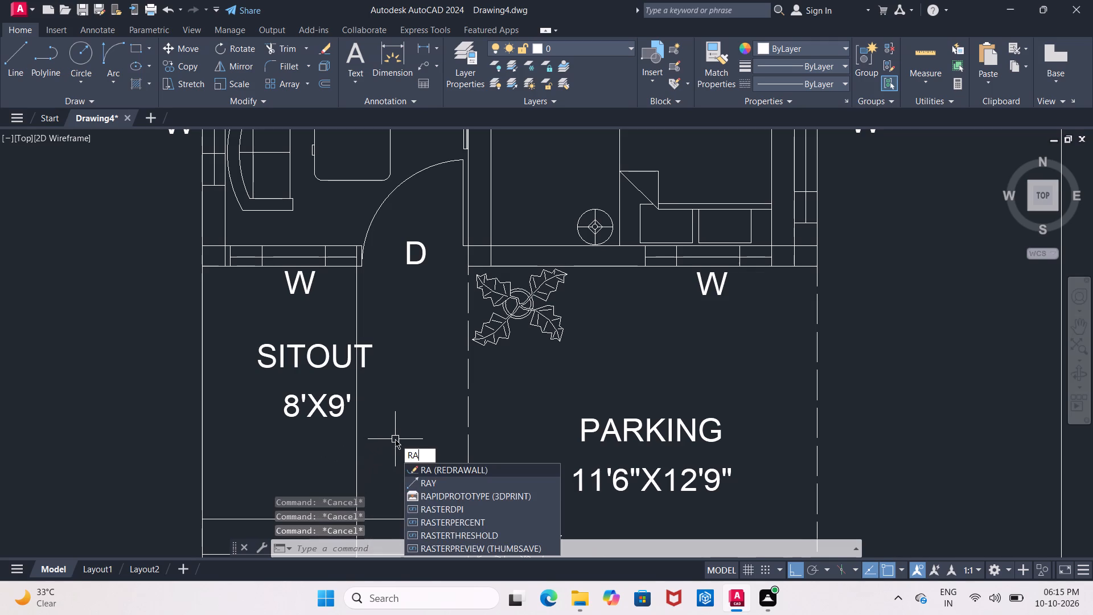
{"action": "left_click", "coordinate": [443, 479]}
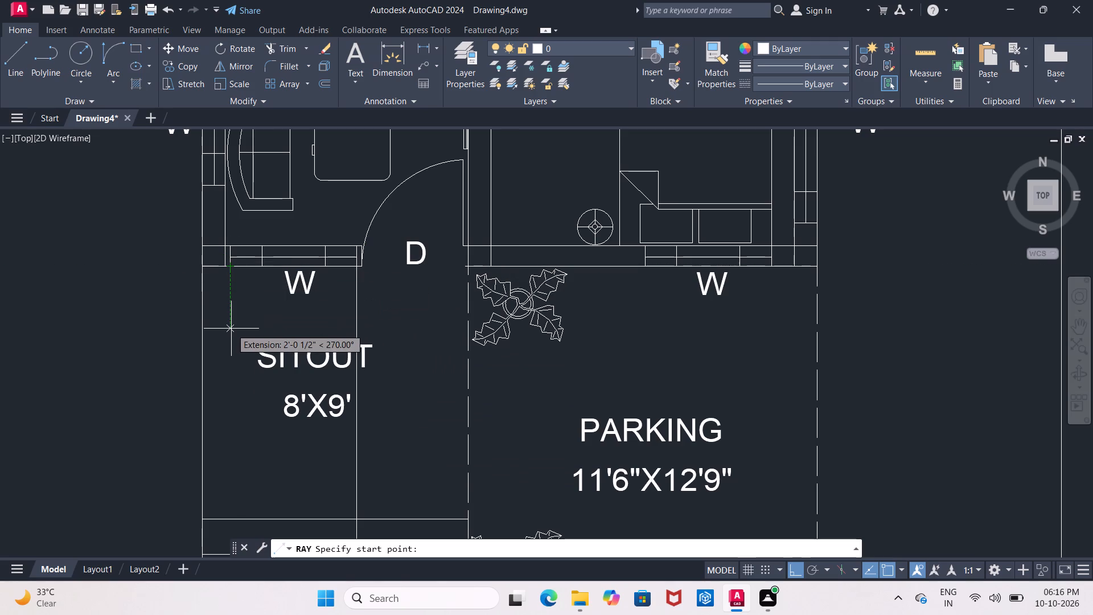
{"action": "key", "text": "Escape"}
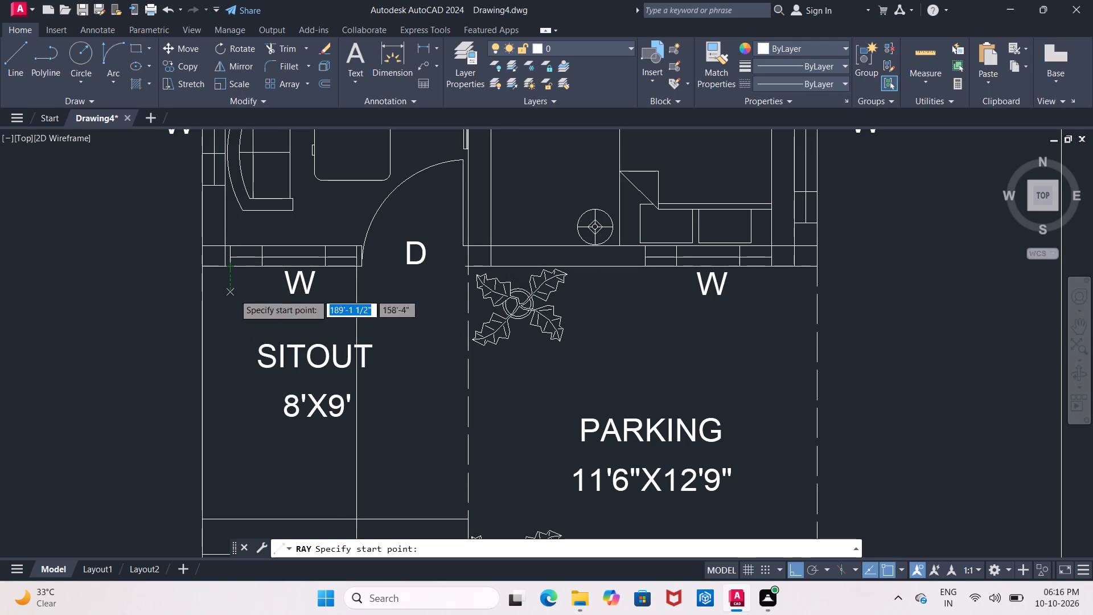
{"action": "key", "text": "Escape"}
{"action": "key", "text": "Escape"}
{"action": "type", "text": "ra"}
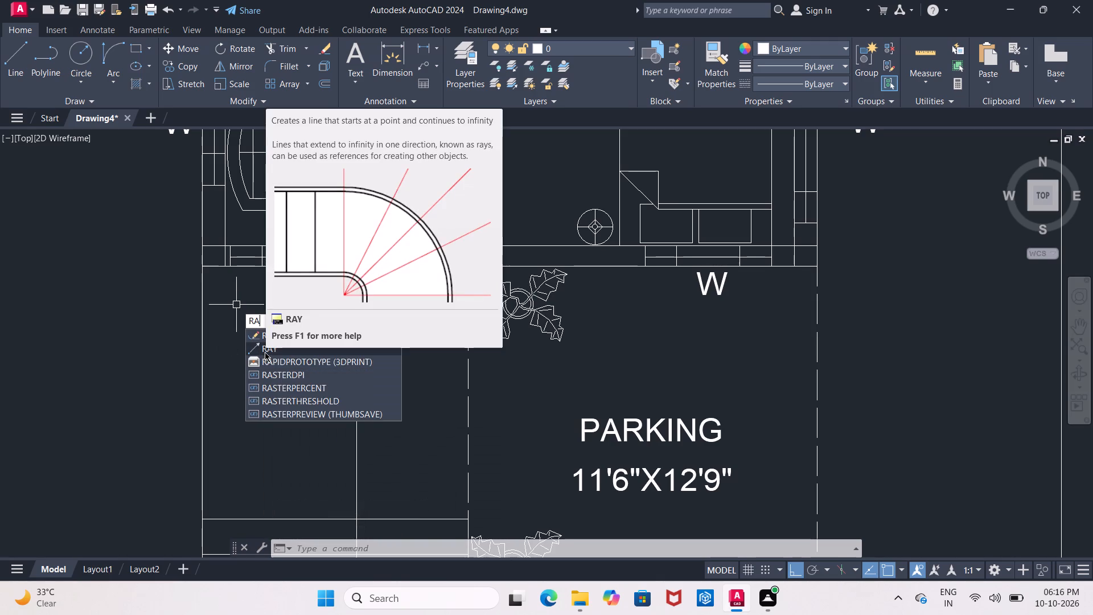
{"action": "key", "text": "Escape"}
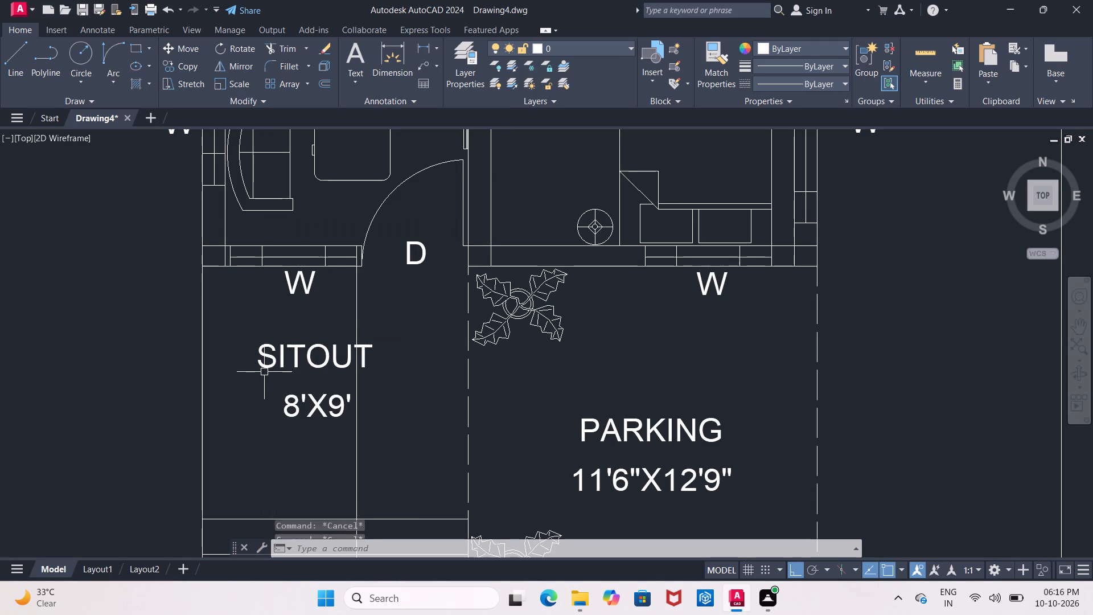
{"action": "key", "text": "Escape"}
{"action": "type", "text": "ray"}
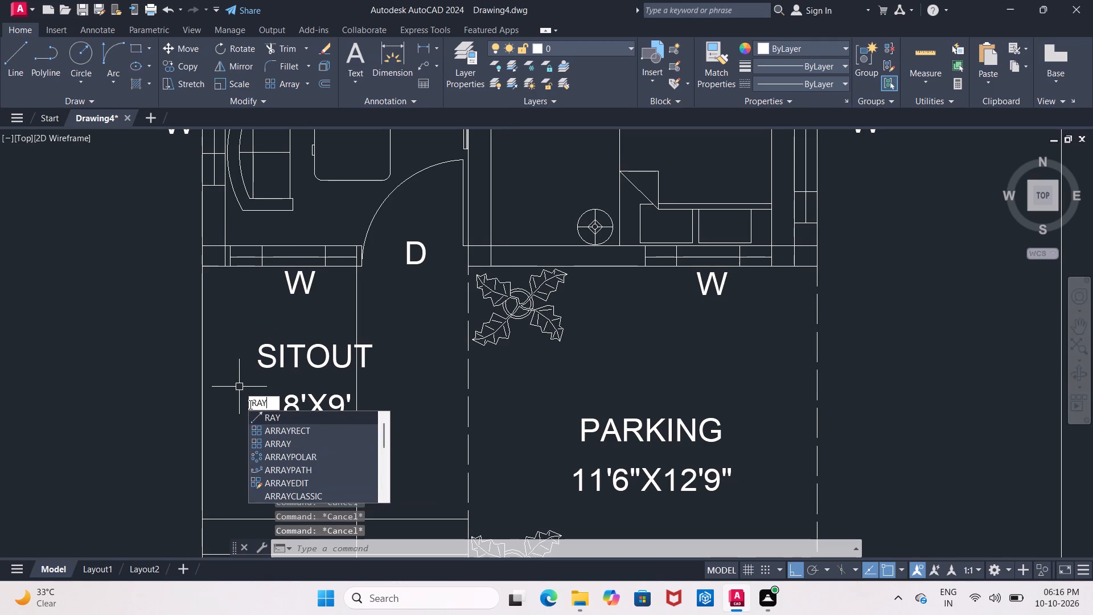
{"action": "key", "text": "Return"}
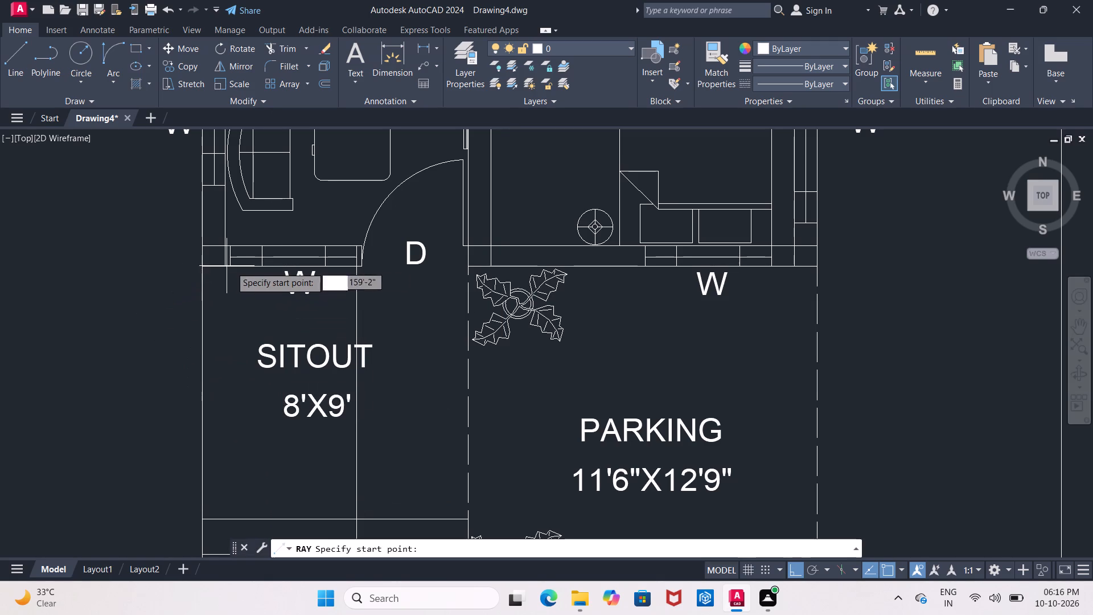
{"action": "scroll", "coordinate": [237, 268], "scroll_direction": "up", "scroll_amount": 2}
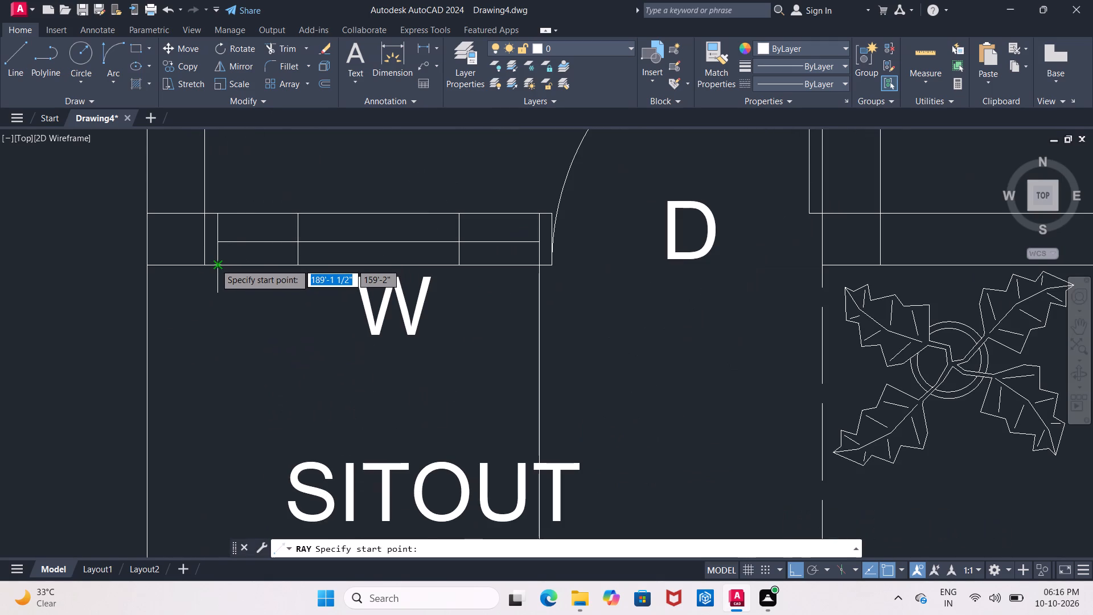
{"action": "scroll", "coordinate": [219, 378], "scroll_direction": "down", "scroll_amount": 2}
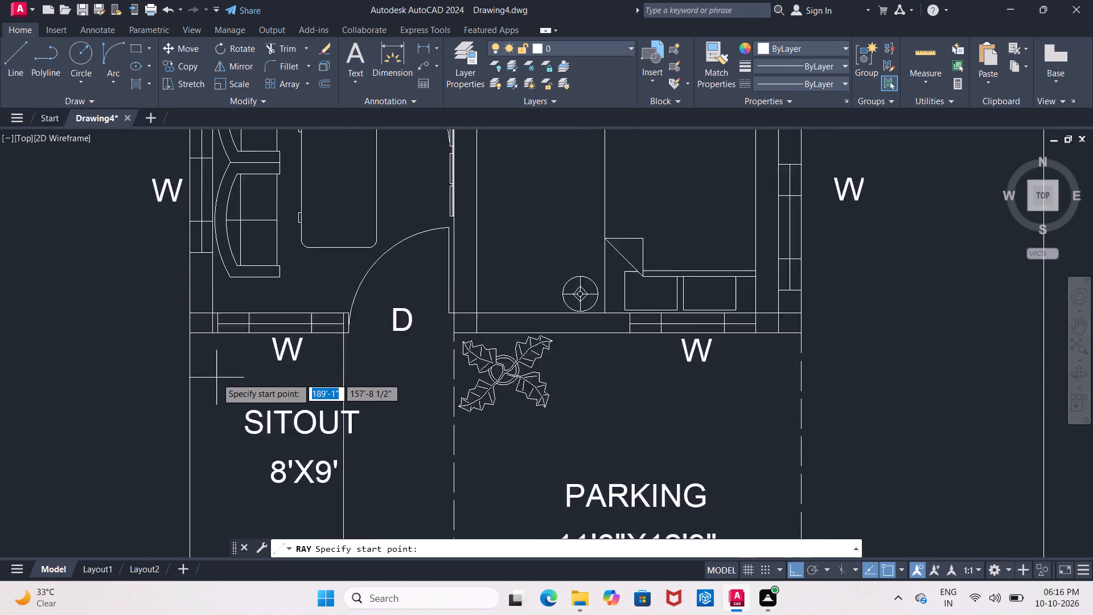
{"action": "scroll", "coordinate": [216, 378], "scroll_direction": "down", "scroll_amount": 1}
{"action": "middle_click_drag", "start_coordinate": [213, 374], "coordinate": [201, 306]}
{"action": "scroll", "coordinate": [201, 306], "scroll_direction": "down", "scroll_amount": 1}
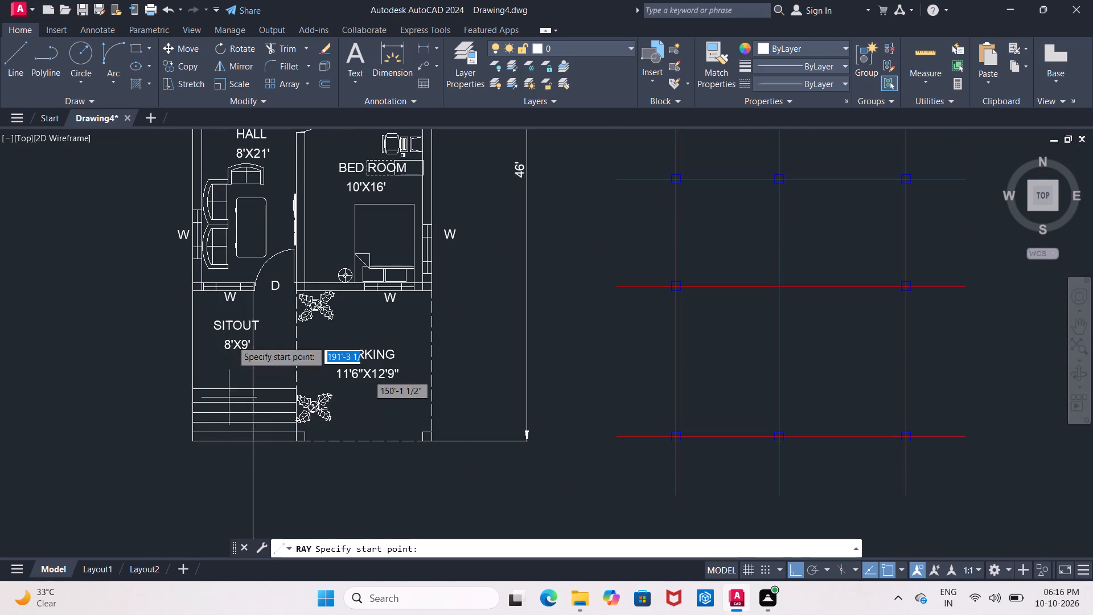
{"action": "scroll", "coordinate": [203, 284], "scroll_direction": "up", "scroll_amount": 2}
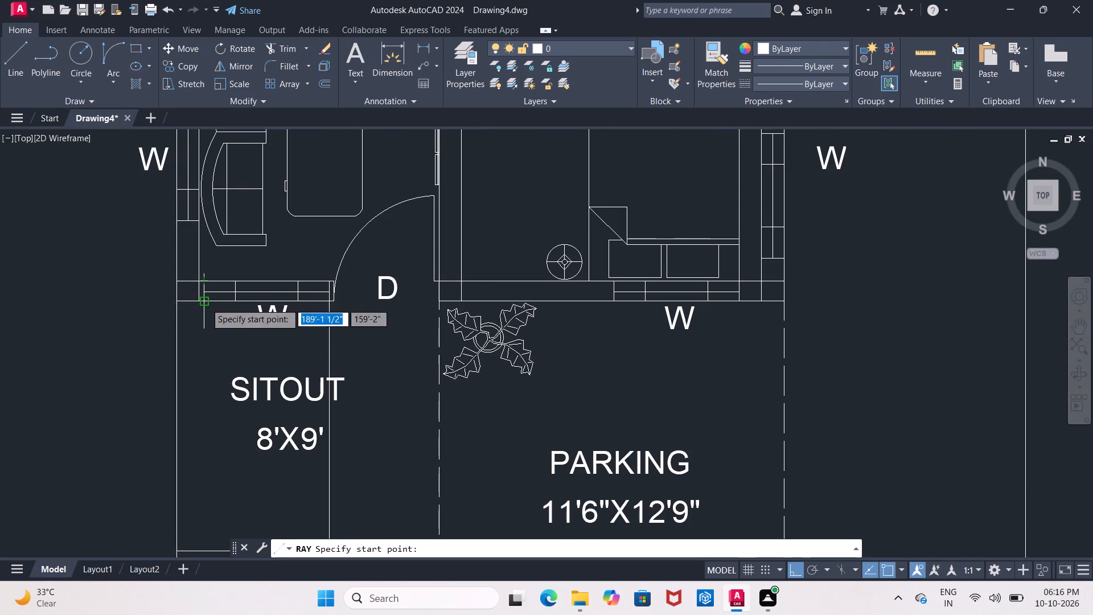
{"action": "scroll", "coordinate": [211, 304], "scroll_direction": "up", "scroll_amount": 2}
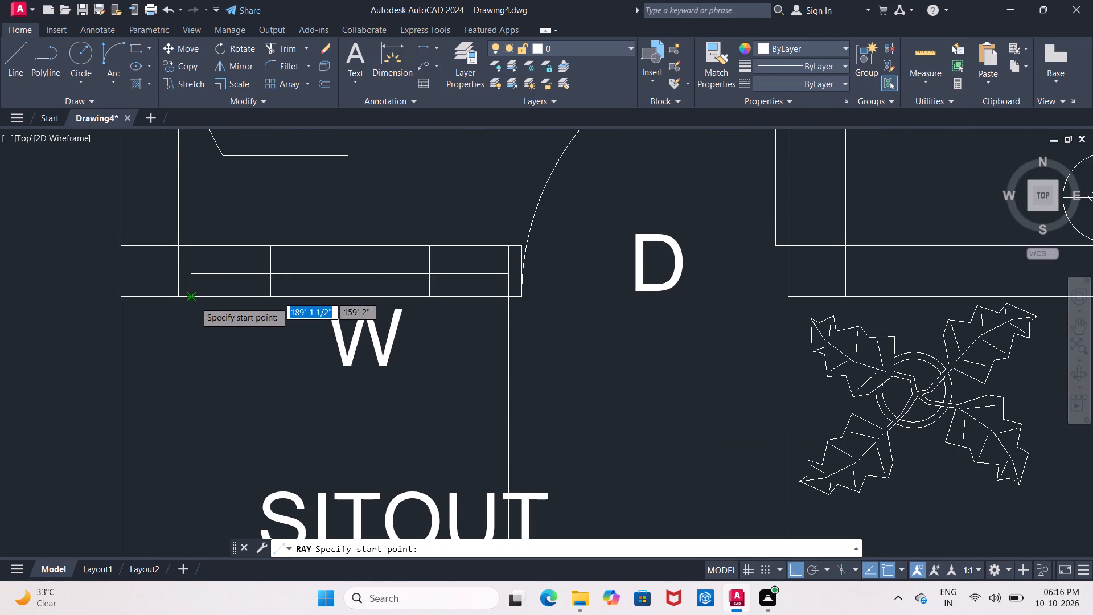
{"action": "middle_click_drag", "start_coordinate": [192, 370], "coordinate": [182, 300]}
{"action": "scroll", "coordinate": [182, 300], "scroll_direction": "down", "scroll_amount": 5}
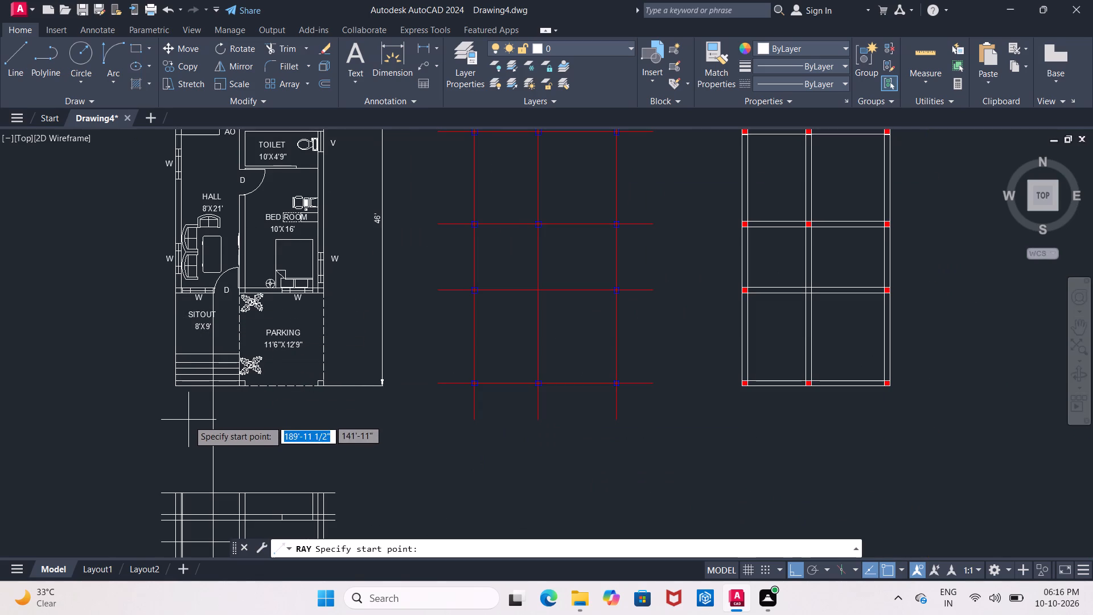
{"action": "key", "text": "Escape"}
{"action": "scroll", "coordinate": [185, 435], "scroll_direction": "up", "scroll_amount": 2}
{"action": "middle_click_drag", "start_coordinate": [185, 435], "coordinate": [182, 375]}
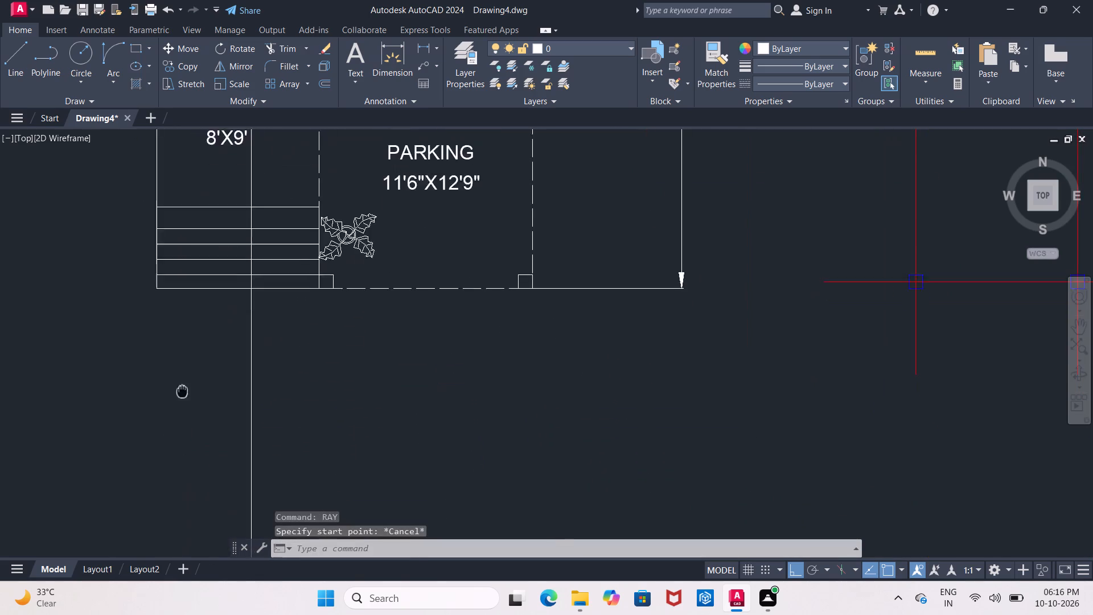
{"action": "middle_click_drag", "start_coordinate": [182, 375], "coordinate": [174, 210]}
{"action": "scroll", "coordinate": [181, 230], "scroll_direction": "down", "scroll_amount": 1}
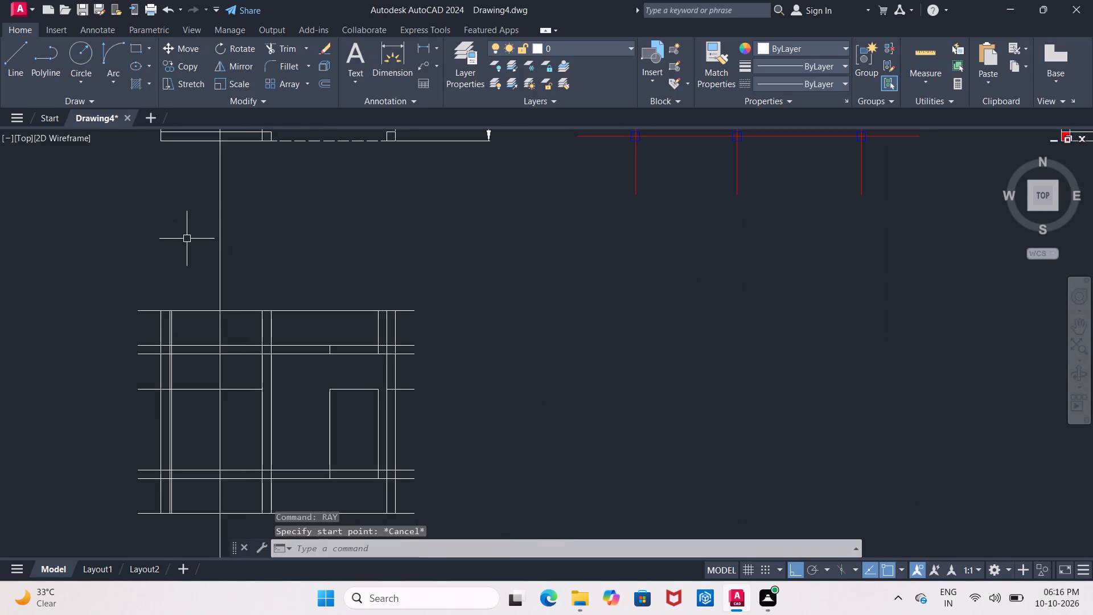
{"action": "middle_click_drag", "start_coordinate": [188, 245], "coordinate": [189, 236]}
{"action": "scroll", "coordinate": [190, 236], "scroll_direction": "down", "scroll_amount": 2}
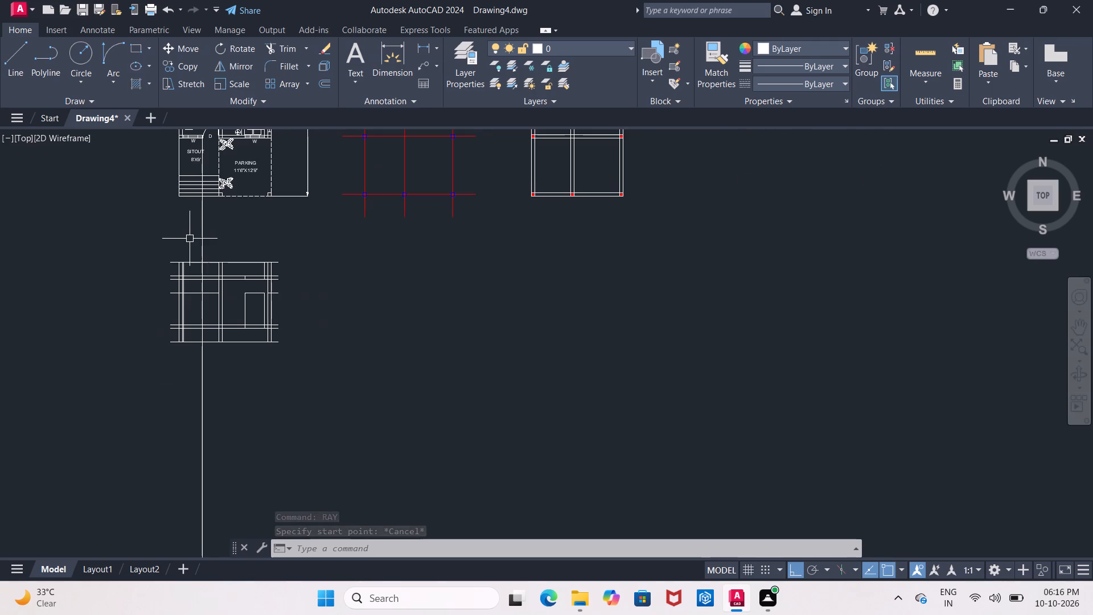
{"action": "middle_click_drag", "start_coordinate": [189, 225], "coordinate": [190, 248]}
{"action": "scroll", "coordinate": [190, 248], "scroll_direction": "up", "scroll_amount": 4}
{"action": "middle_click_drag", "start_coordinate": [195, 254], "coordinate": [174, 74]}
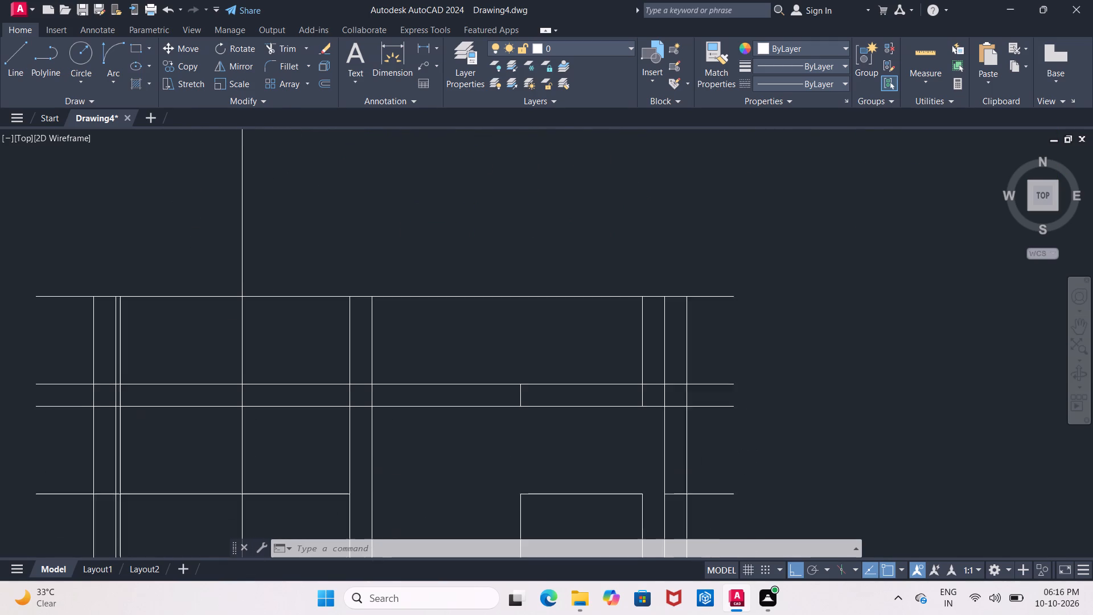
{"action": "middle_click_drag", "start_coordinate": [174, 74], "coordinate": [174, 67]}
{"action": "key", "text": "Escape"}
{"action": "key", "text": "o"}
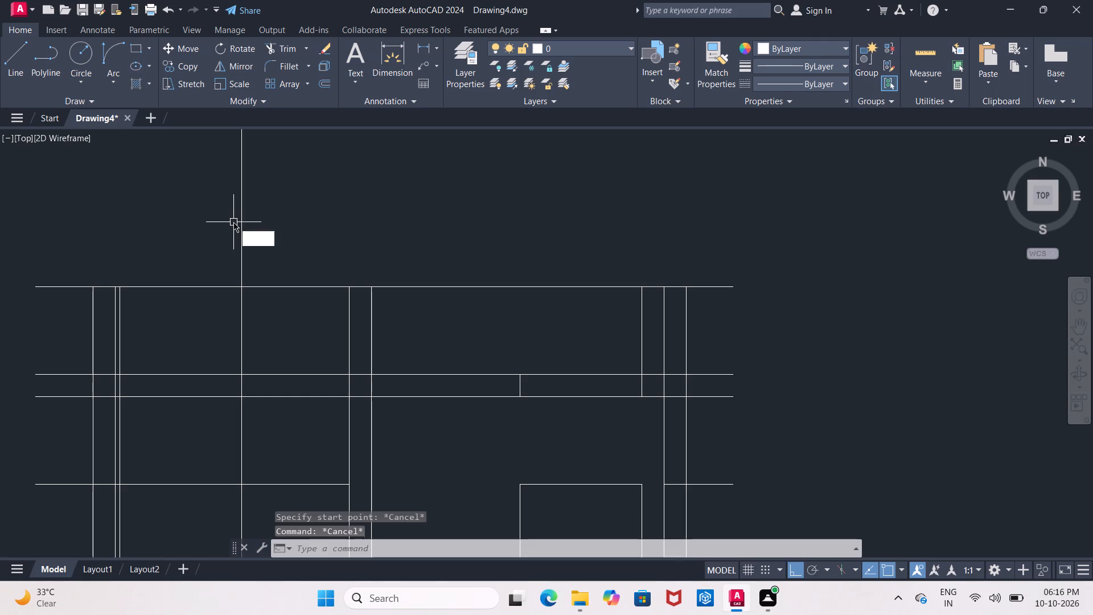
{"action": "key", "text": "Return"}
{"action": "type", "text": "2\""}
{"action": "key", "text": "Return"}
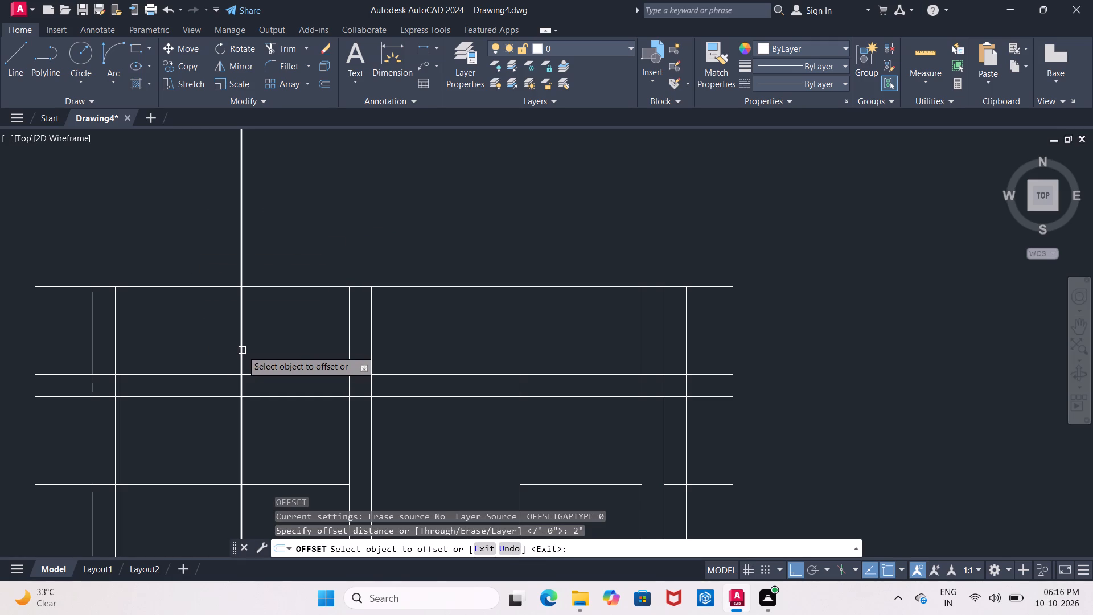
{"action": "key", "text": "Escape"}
Trim the newly projected sitout window ray above the top horizontal line of the elevation.
{"action": "scroll", "coordinate": [214, 346], "scroll_direction": "down", "scroll_amount": 1}
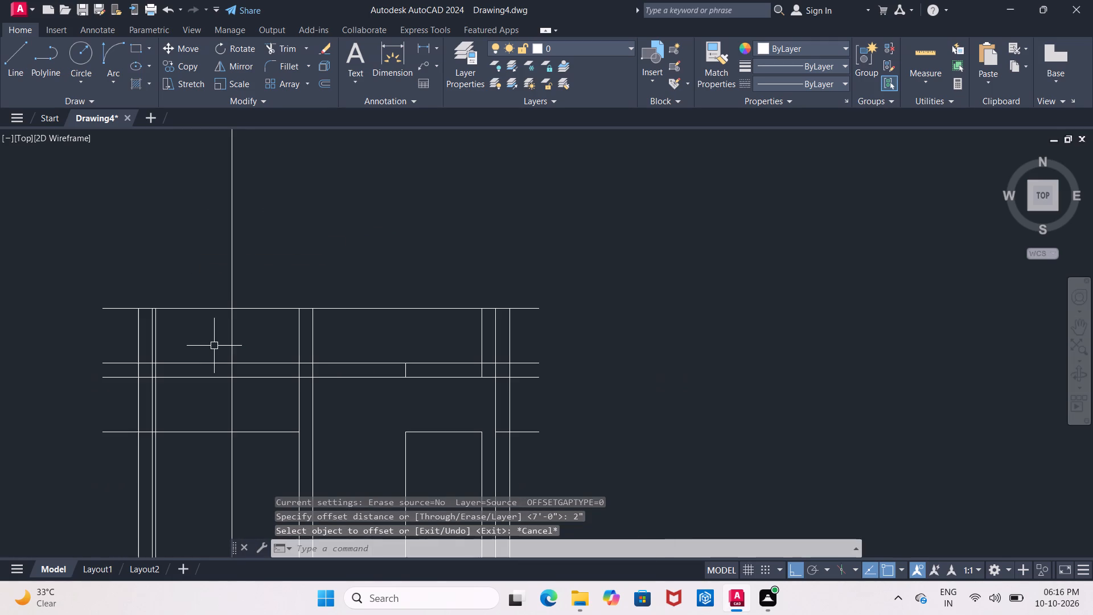
{"action": "middle_click", "coordinate": [214, 346]}
{"action": "type", "text": "tr"}
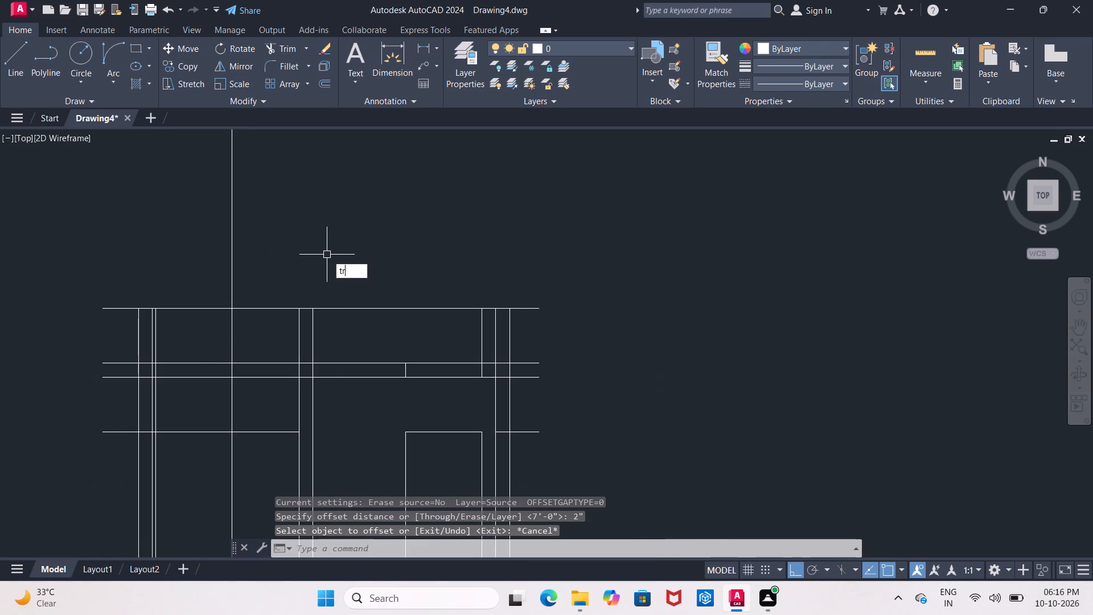
{"action": "key", "text": "Return"}
{"action": "left_click_drag", "start_coordinate": [155, 243], "coordinate": [324, 245]}
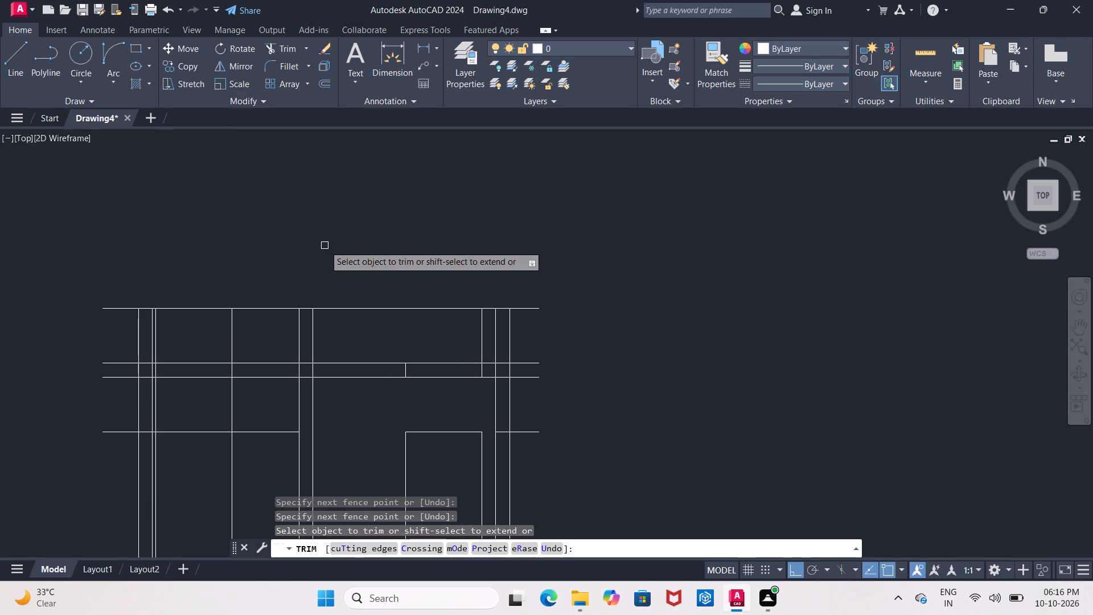
{"action": "key", "text": "Escape"}
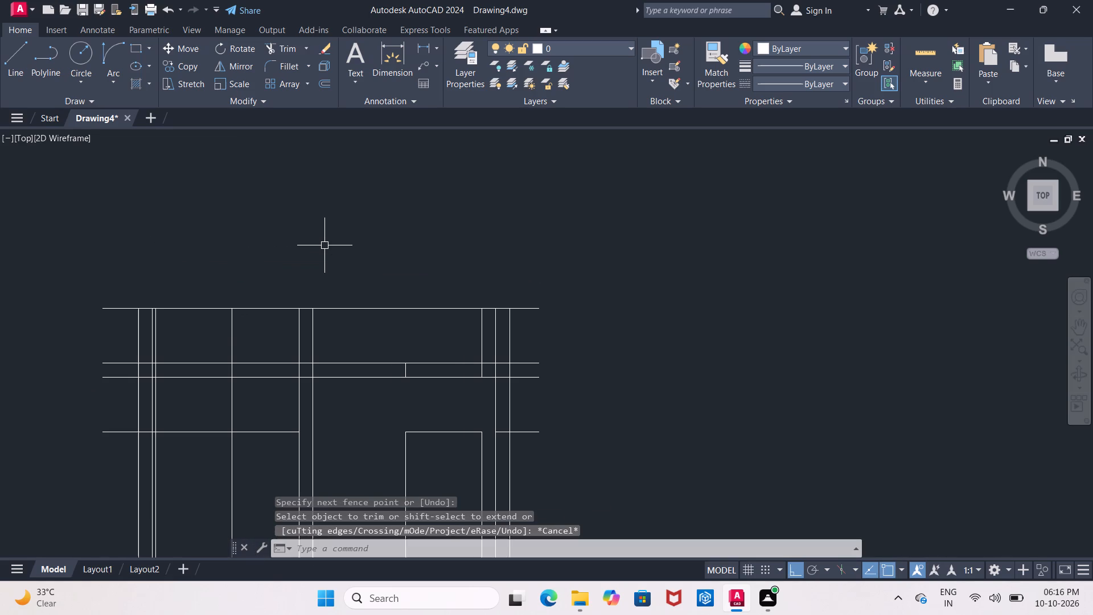
Offset the sitout window ray 2" toward the elevation's left wall.
{"action": "key", "text": "o"}
{"action": "key", "text": "Return"}
{"action": "key", "text": "2"}
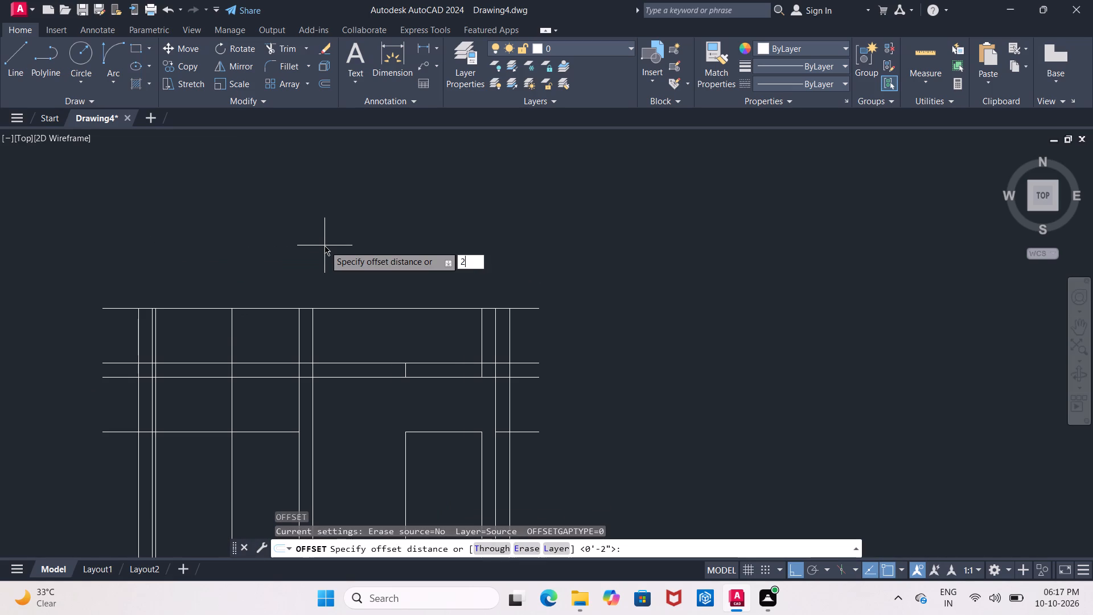
{"action": "key", "text": "shift+quotedbl"}
{"action": "key", "text": "Return"}
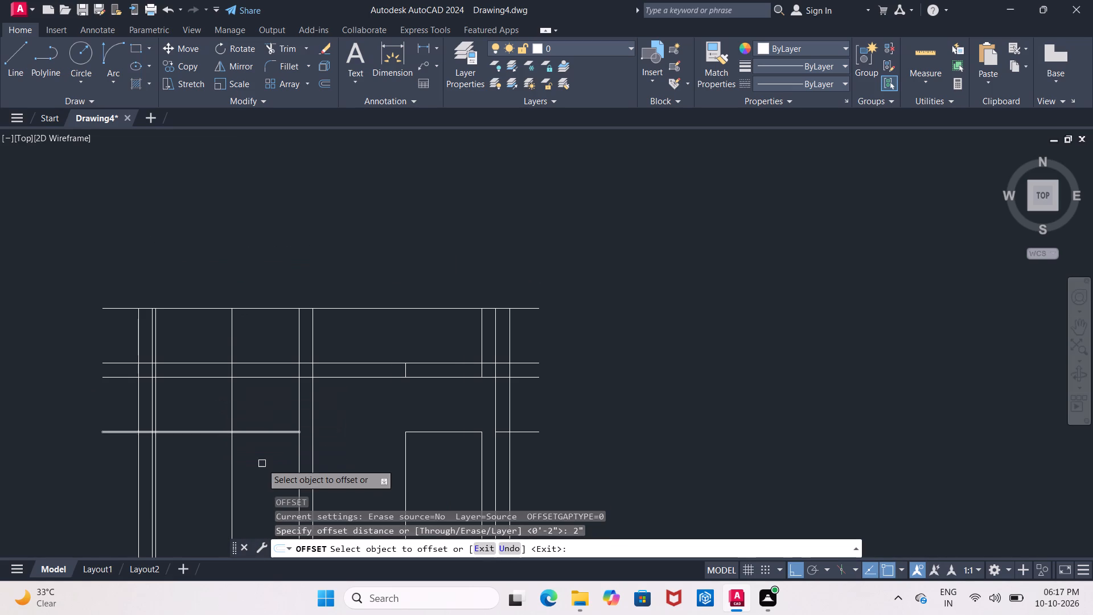
{"action": "left_click", "coordinate": [232, 470]}
{"action": "left_click", "coordinate": [211, 472]}
{"action": "middle_click_drag", "start_coordinate": [211, 472], "coordinate": [231, 348]}
{"action": "key", "text": "Escape"}
Trim the sitout window ray and its offset copy below the lowest horizontal line of the elevation.
{"action": "middle_click_drag", "start_coordinate": [224, 364], "coordinate": [240, 286]}
{"action": "type", "text": "tr"}
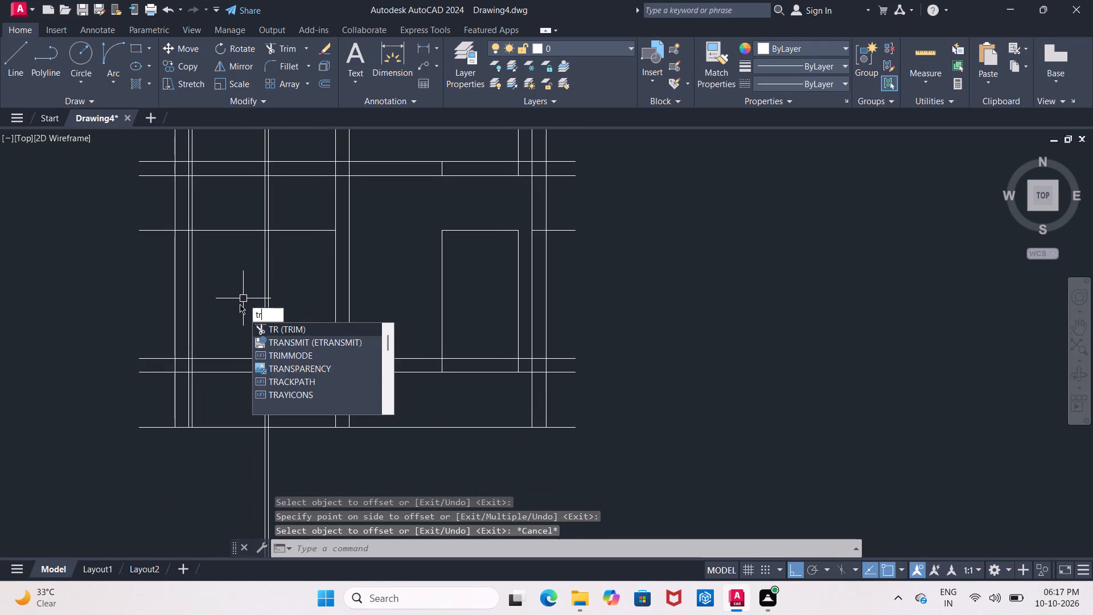
{"action": "key", "text": "Return"}
{"action": "key", "text": "Return"}
{"action": "left_click_drag", "start_coordinate": [130, 486], "coordinate": [333, 485]}
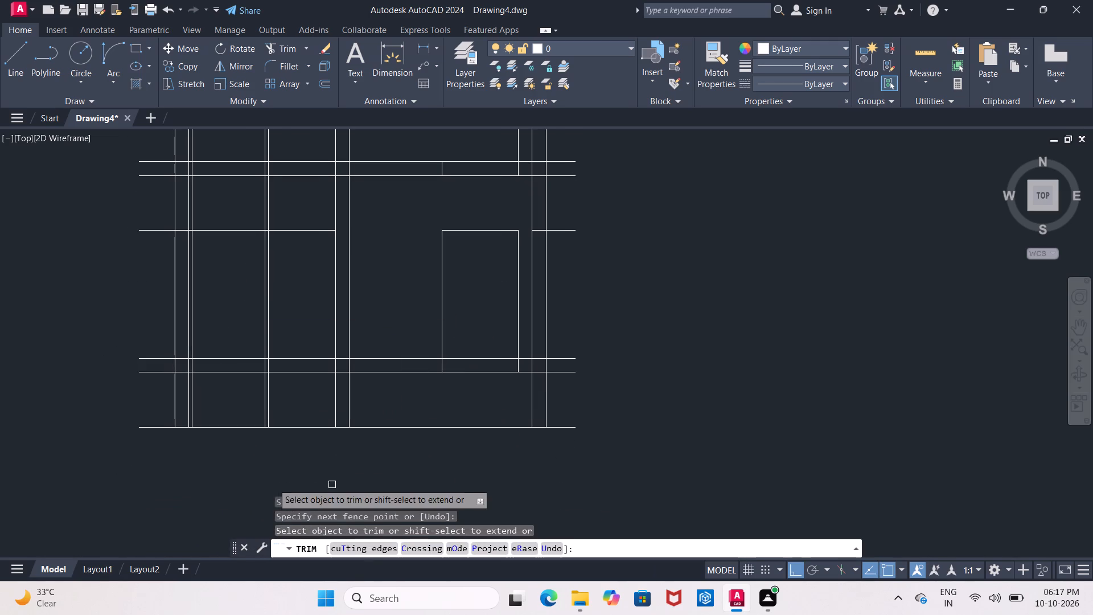
{"action": "middle_click_drag", "start_coordinate": [254, 473], "coordinate": [269, 505]}
{"action": "scroll", "coordinate": [258, 483], "scroll_direction": "down", "scroll_amount": 1}
{"action": "scroll", "coordinate": [248, 393], "scroll_direction": "up", "scroll_amount": 2}
{"action": "middle_click_drag", "start_coordinate": [251, 380], "coordinate": [253, 356]}
{"action": "scroll", "coordinate": [246, 345], "scroll_direction": "up", "scroll_amount": 1}
{"action": "scroll", "coordinate": [359, 253], "scroll_direction": "up", "scroll_amount": 2}
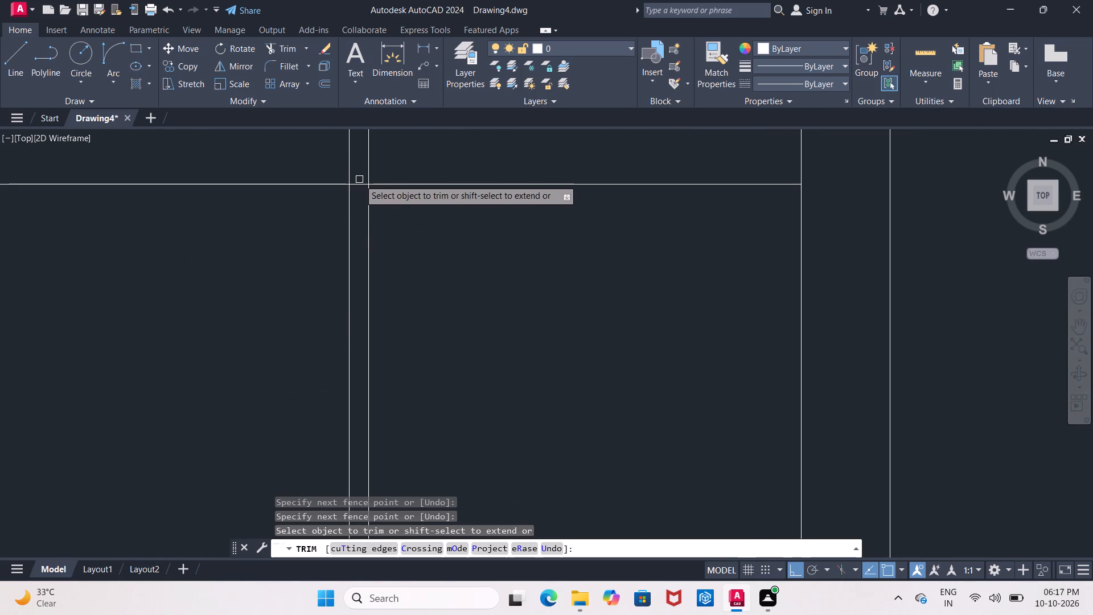
{"action": "scroll", "coordinate": [356, 198], "scroll_direction": "down", "scroll_amount": 2}
{"action": "scroll", "coordinate": [307, 233], "scroll_direction": "down", "scroll_amount": 1}
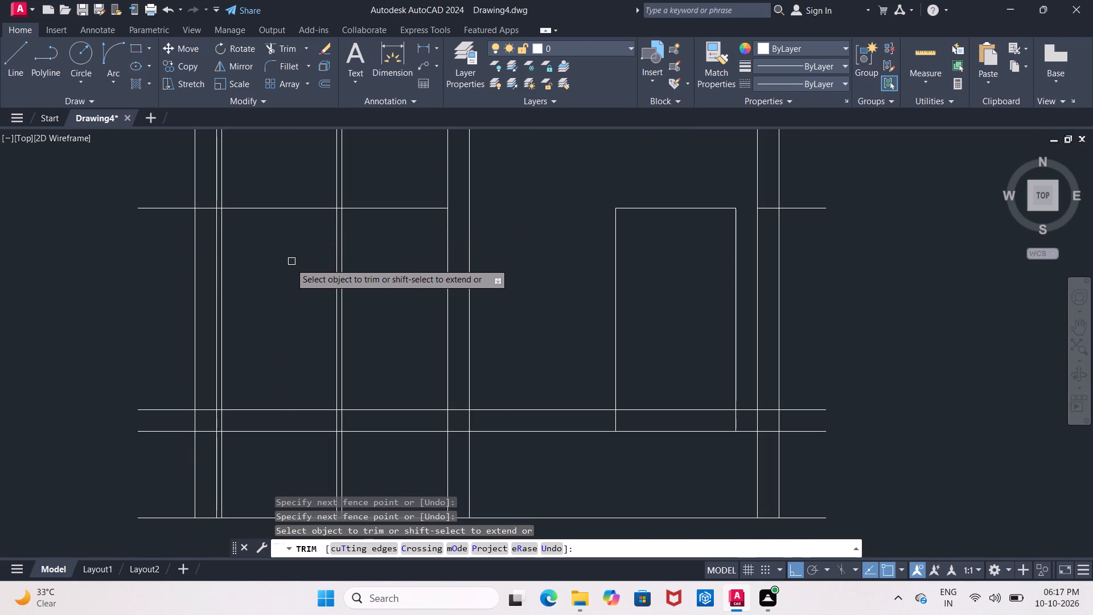
{"action": "key", "text": "Escape"}
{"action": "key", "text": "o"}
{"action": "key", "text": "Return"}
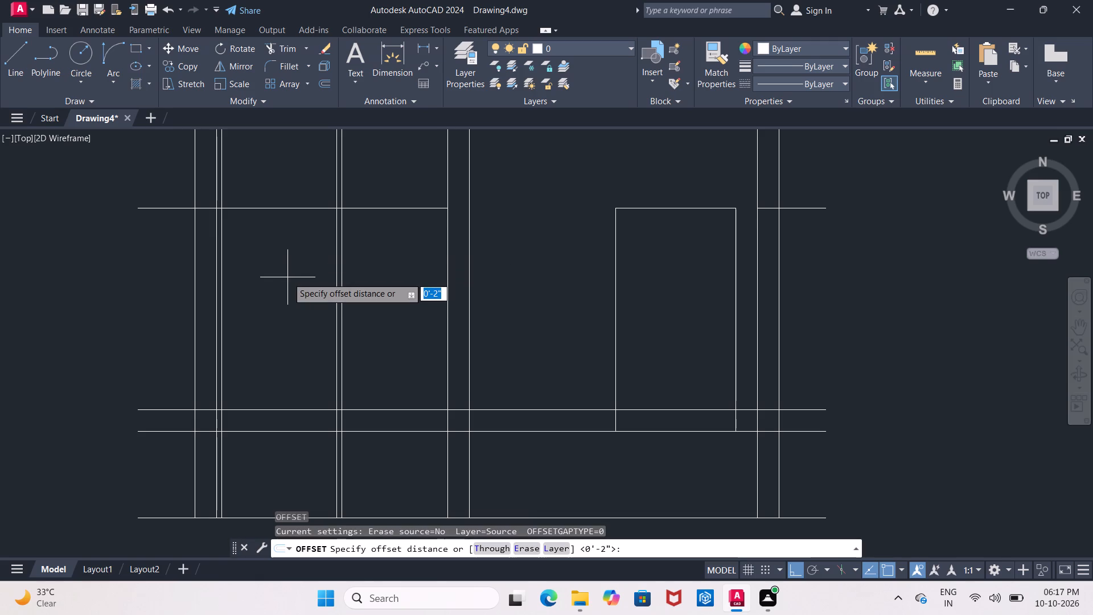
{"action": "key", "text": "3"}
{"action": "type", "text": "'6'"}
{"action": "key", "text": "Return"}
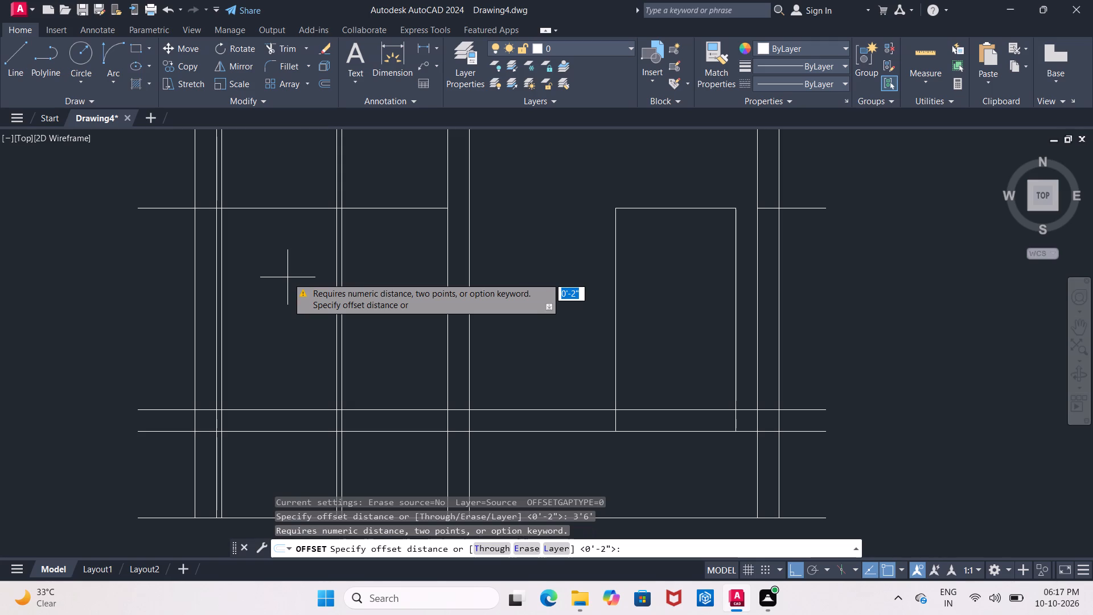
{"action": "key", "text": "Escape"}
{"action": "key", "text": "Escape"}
Offset the left bay's 7' line 3'6" downward to form the sitout window's sill line.
{"action": "key", "text": "o"}
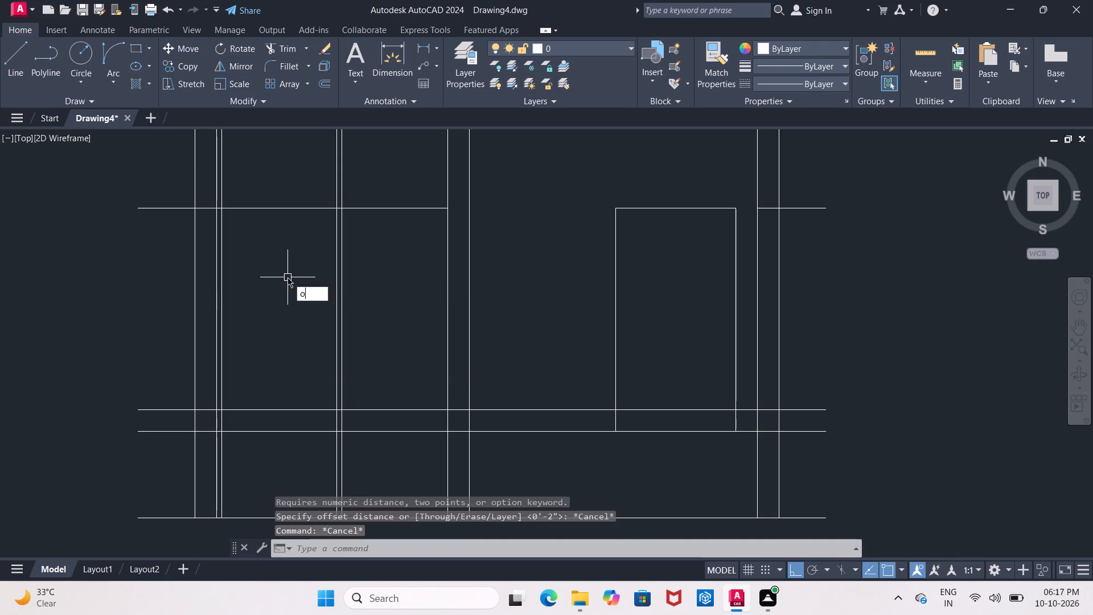
{"action": "key", "text": "Return"}
{"action": "key", "text": "3"}
{"action": "type", "text": "'6\""}
{"action": "key", "text": "Return"}
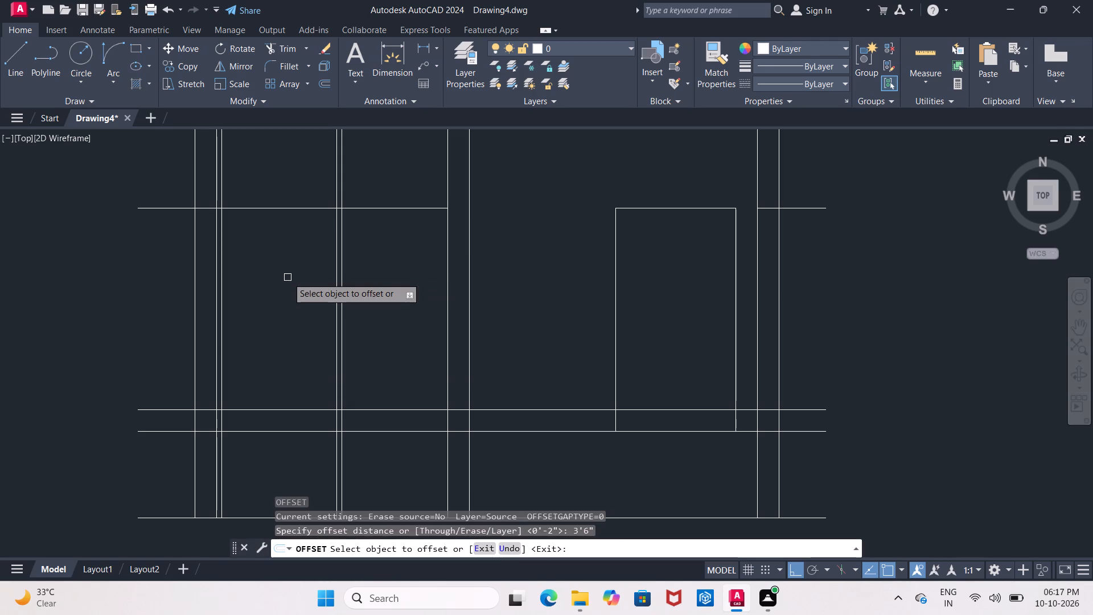
{"action": "left_click", "coordinate": [287, 208]}
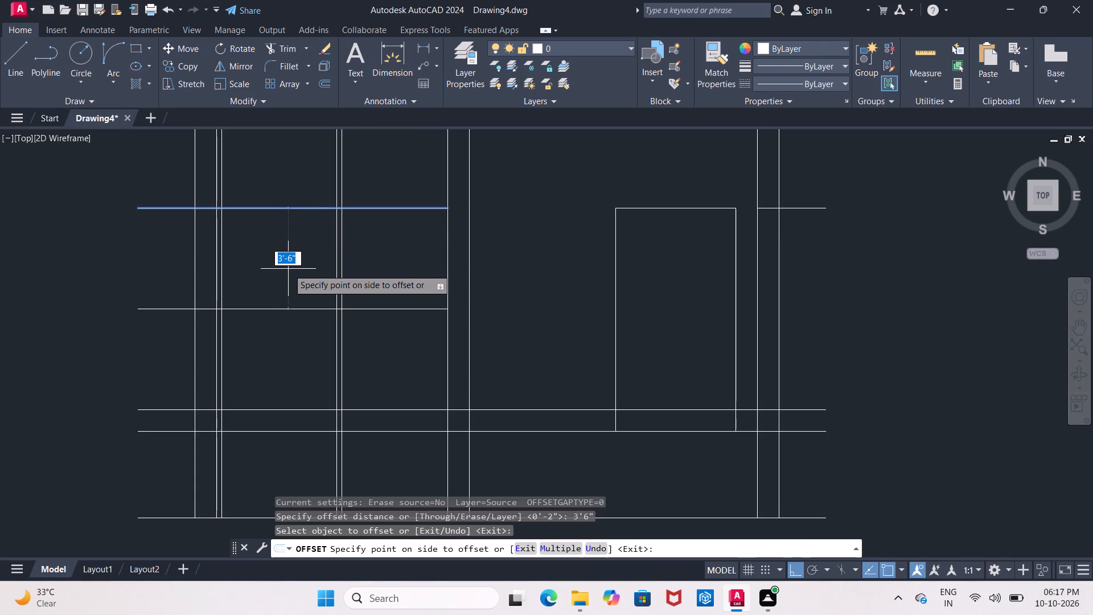
{"action": "left_click", "coordinate": [288, 269]}
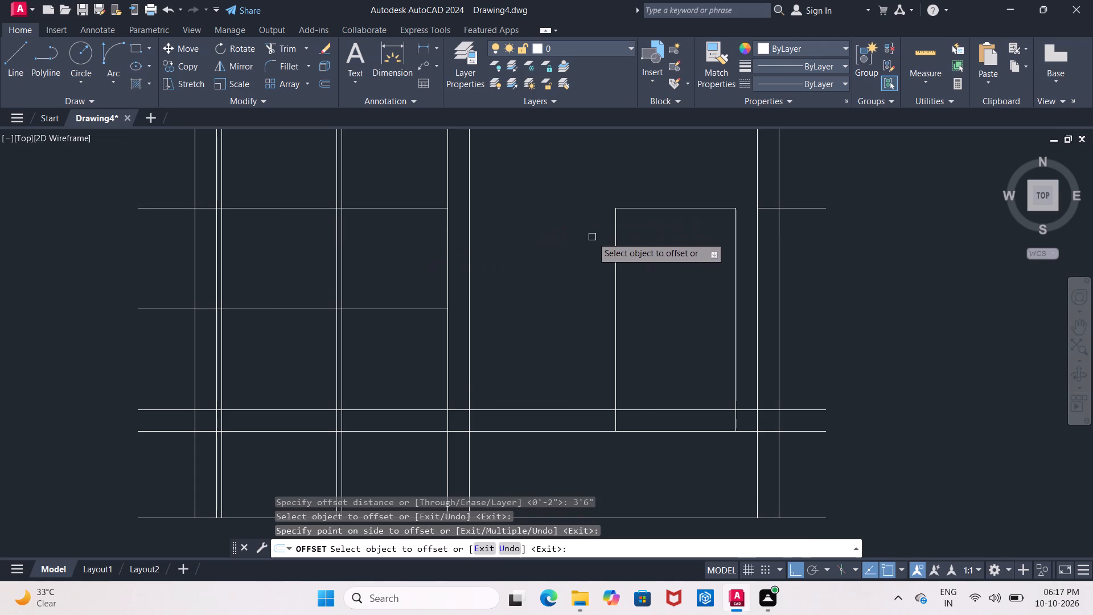
Offset the top line of the right-hand opening 3'6" downward to form its sill line.
{"action": "scroll", "coordinate": [593, 239], "scroll_direction": "down", "scroll_amount": 5}
{"action": "scroll", "coordinate": [599, 158], "scroll_direction": "up", "scroll_amount": 2}
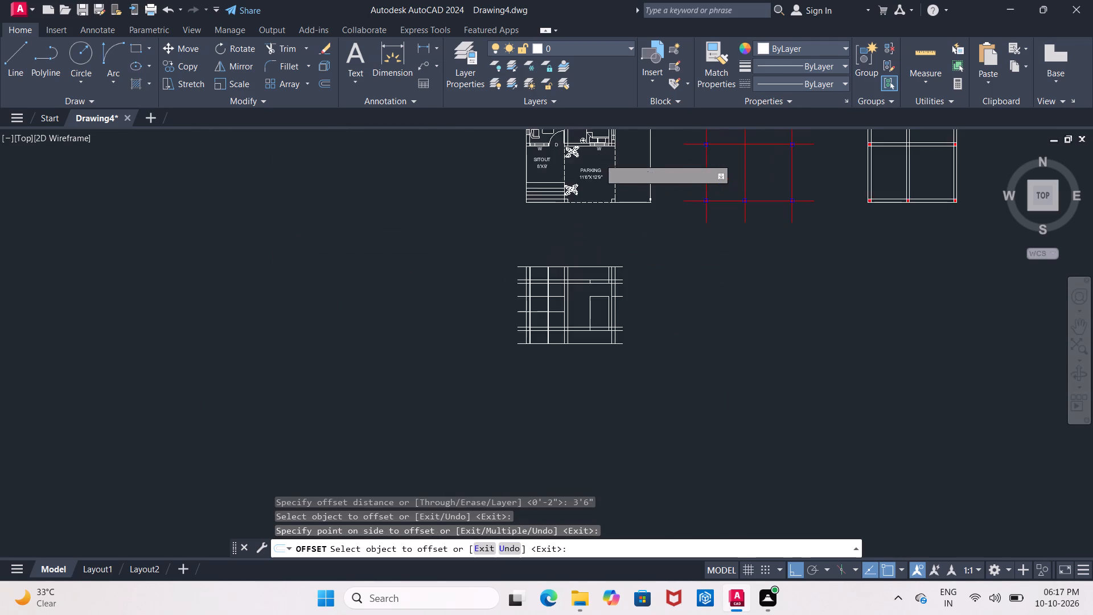
{"action": "scroll", "coordinate": [599, 158], "scroll_direction": "up", "scroll_amount": 1}
{"action": "middle_click_drag", "start_coordinate": [599, 158], "coordinate": [590, 164]}
{"action": "middle_click_drag", "start_coordinate": [590, 166], "coordinate": [587, 195]}
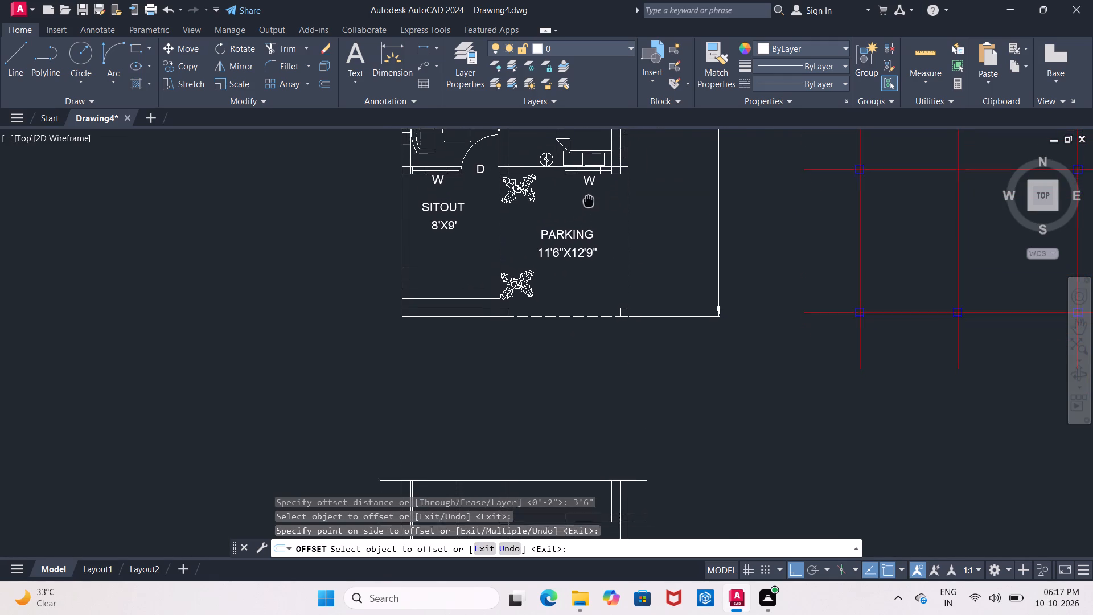
{"action": "middle_click_drag", "start_coordinate": [587, 195], "coordinate": [585, 176]}
{"action": "scroll", "coordinate": [585, 176], "scroll_direction": "down", "scroll_amount": 2}
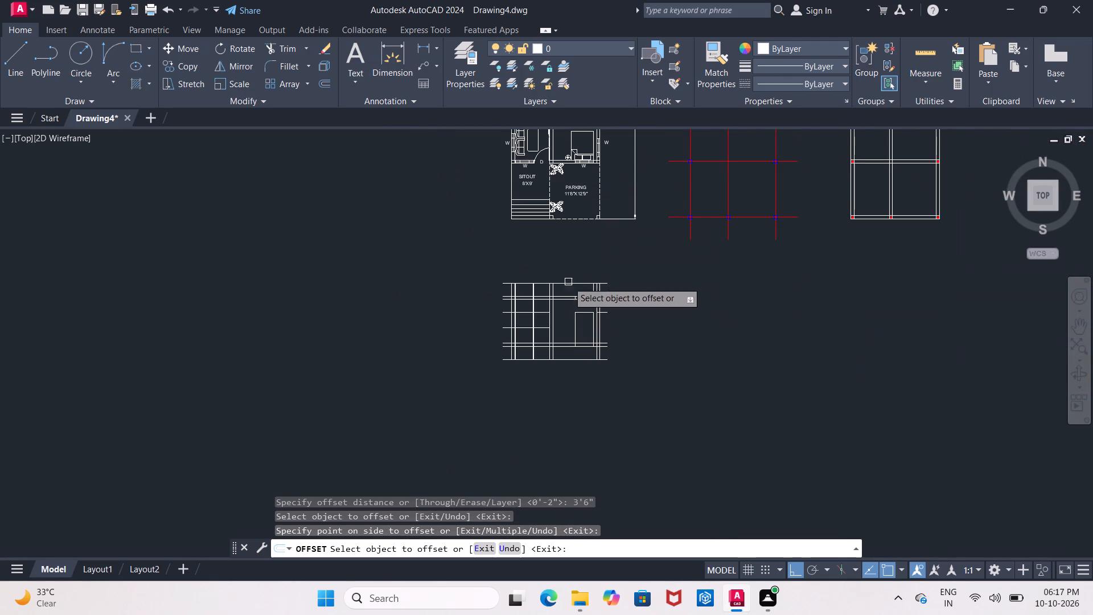
{"action": "scroll", "coordinate": [594, 239], "scroll_direction": "up", "scroll_amount": 2}
{"action": "middle_click_drag", "start_coordinate": [594, 238], "coordinate": [608, 413]}
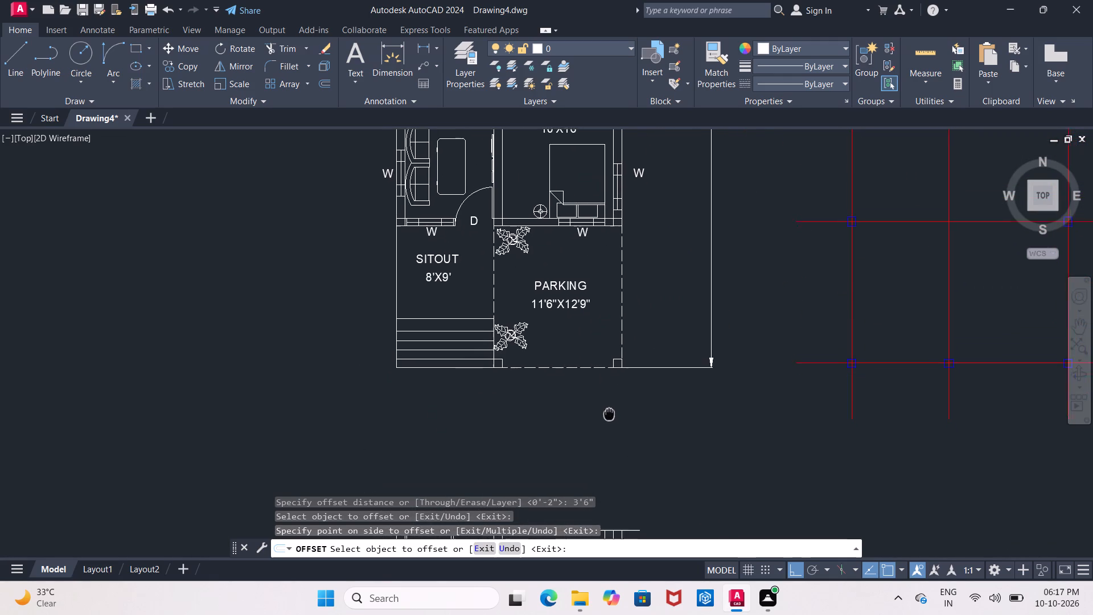
{"action": "middle_click_drag", "start_coordinate": [608, 413], "coordinate": [504, 409]}
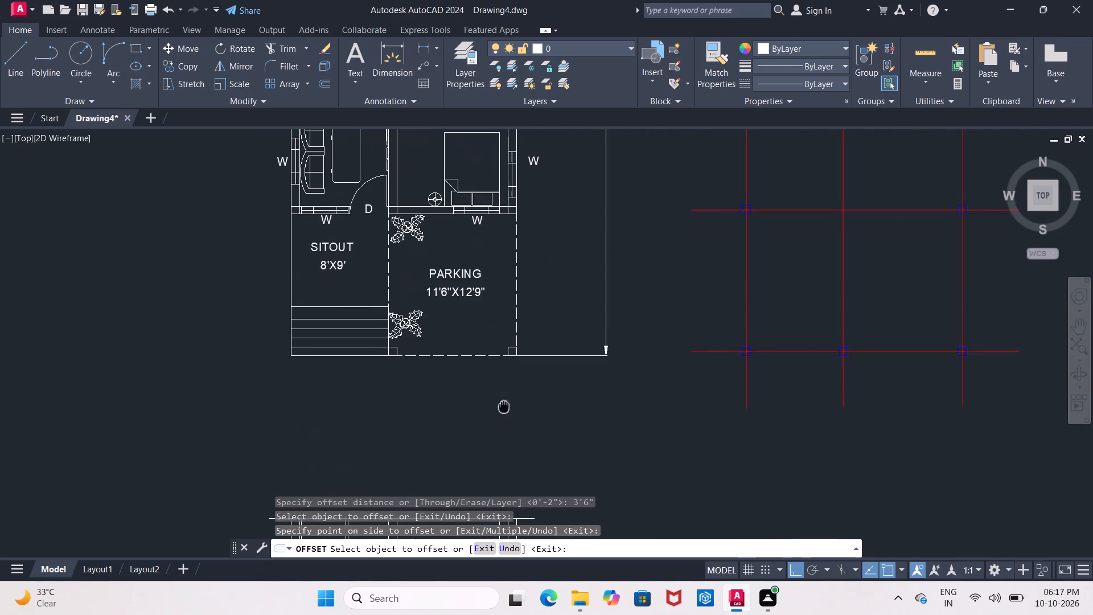
{"action": "middle_click_drag", "start_coordinate": [504, 409], "coordinate": [498, 355]}
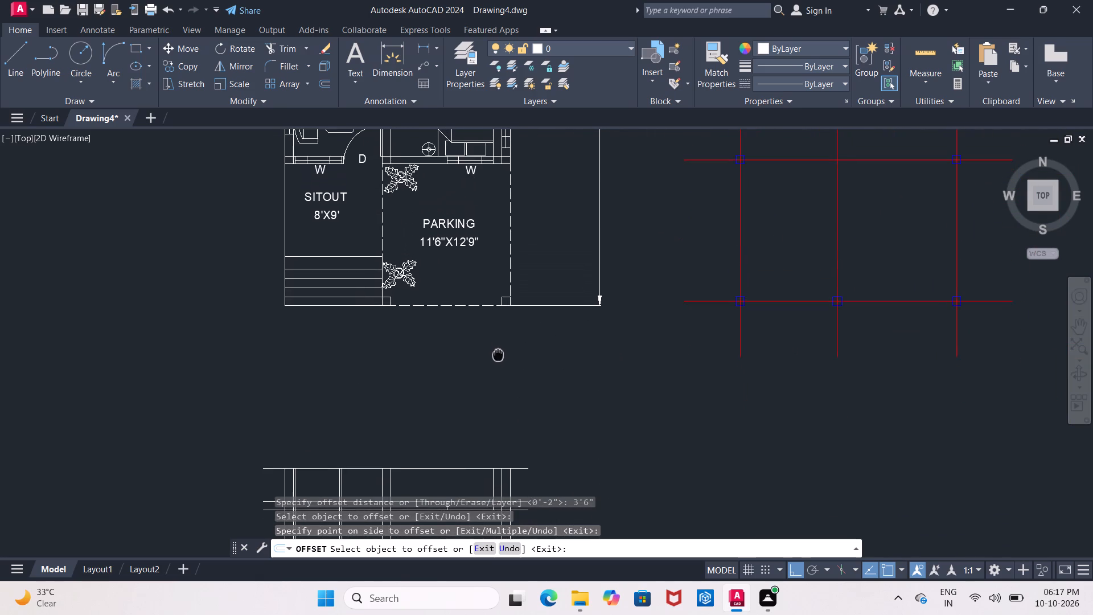
{"action": "middle_click_drag", "start_coordinate": [498, 355], "coordinate": [487, 215]}
{"action": "scroll", "coordinate": [487, 215], "scroll_direction": "down", "scroll_amount": 1}
{"action": "scroll", "coordinate": [449, 362], "scroll_direction": "up", "scroll_amount": 2}
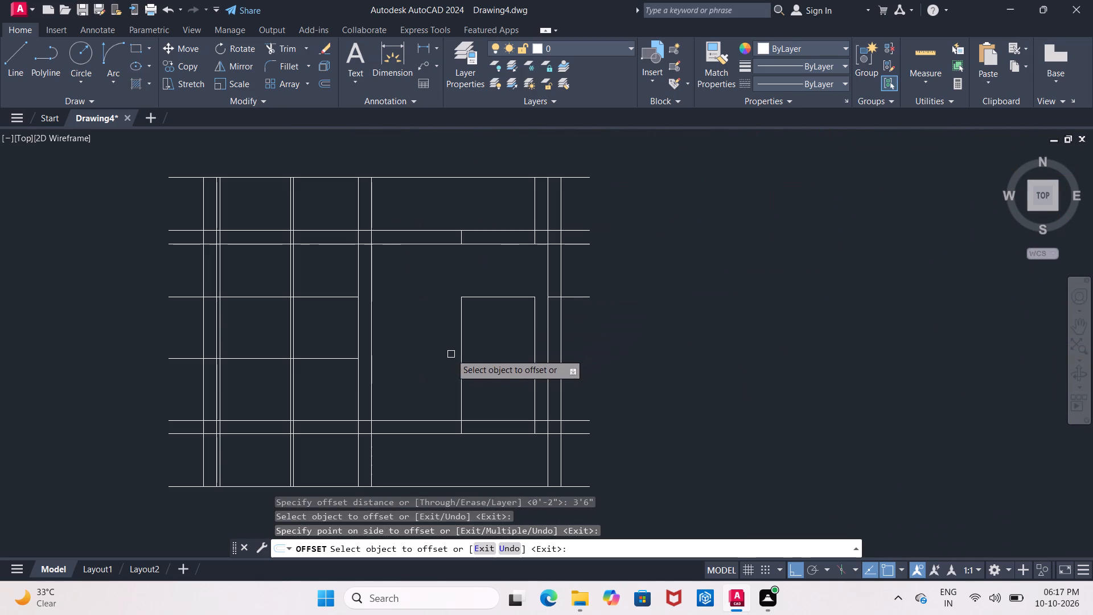
{"action": "left_click", "coordinate": [501, 300]}
{"action": "left_click", "coordinate": [503, 325]}
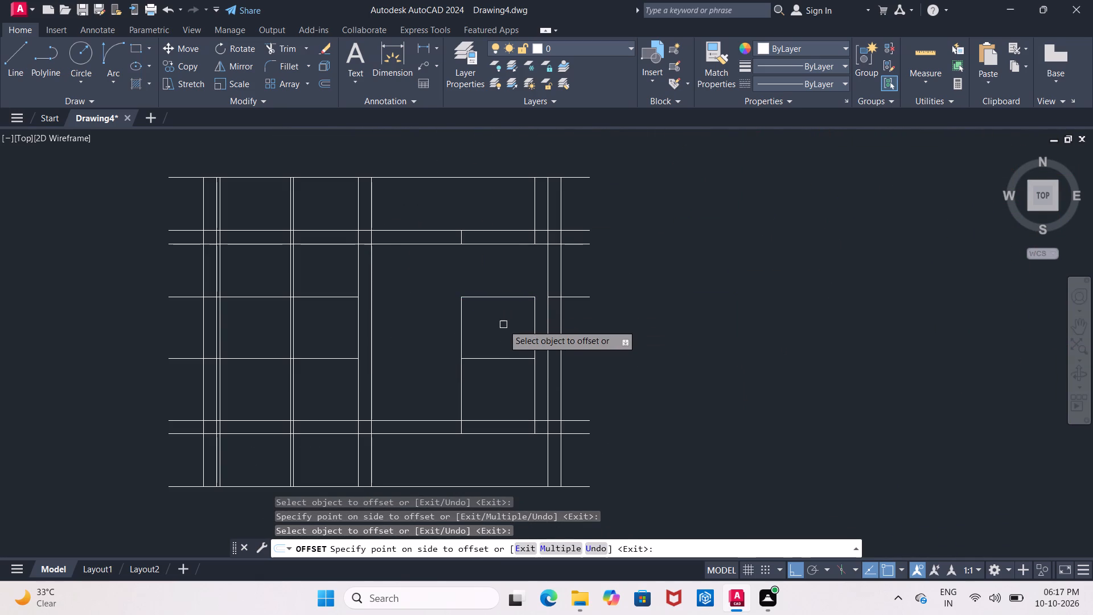
{"action": "key", "text": "Escape"}
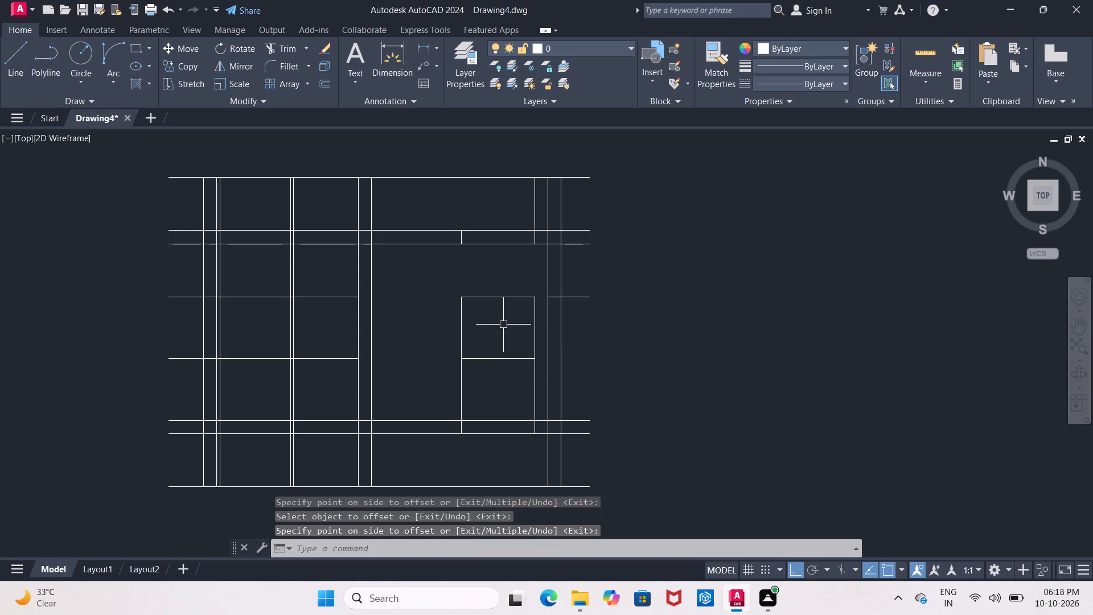
Trim the right-hand window's two side lines below its sill, including the short pieces between the two lower horizontal lines.
{"action": "type", "text": "tr"}
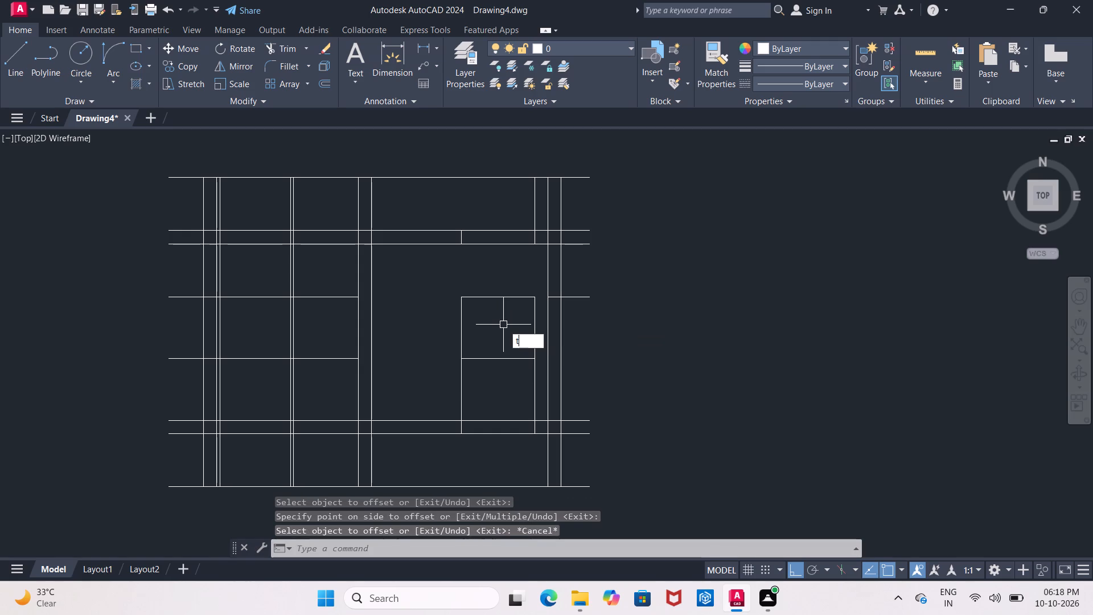
{"action": "key", "text": "Return"}
{"action": "key", "text": "Return"}
{"action": "left_click_drag", "start_coordinate": [432, 384], "coordinate": [498, 383]}
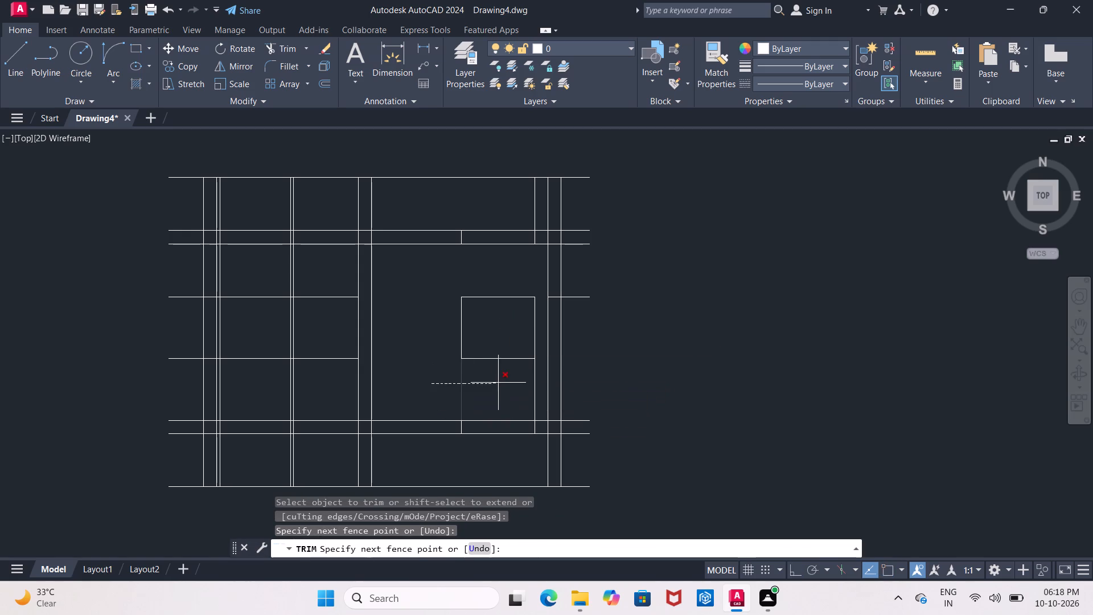
{"action": "left_click_drag", "start_coordinate": [498, 383], "coordinate": [527, 383]}
{"action": "left_click", "coordinate": [535, 383]}
{"action": "scroll", "coordinate": [451, 422], "scroll_direction": "up", "scroll_amount": 1}
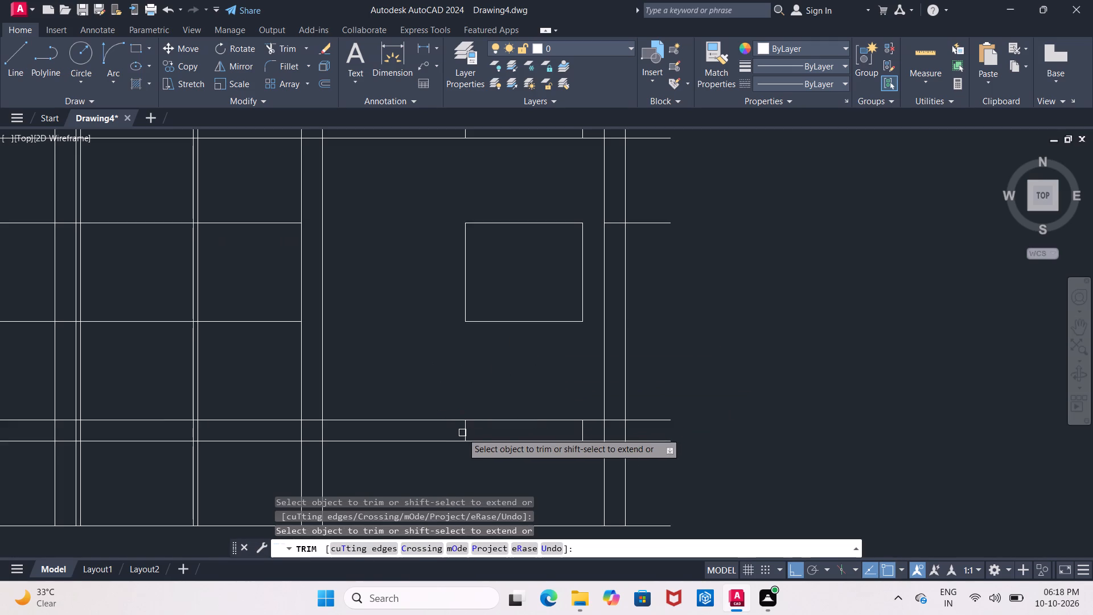
{"action": "left_click", "coordinate": [462, 433]}
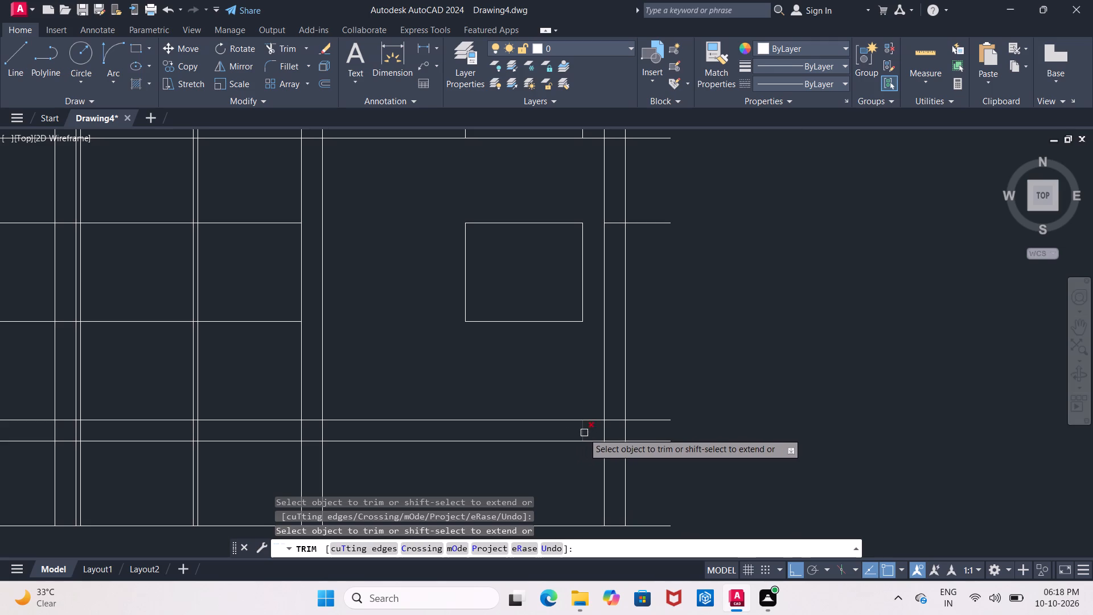
{"action": "left_click", "coordinate": [584, 433]}
Trim the sitout window's sill line between the window's right side lines and the bay's right wall.
{"action": "middle_click_drag", "start_coordinate": [441, 337], "coordinate": [594, 335]}
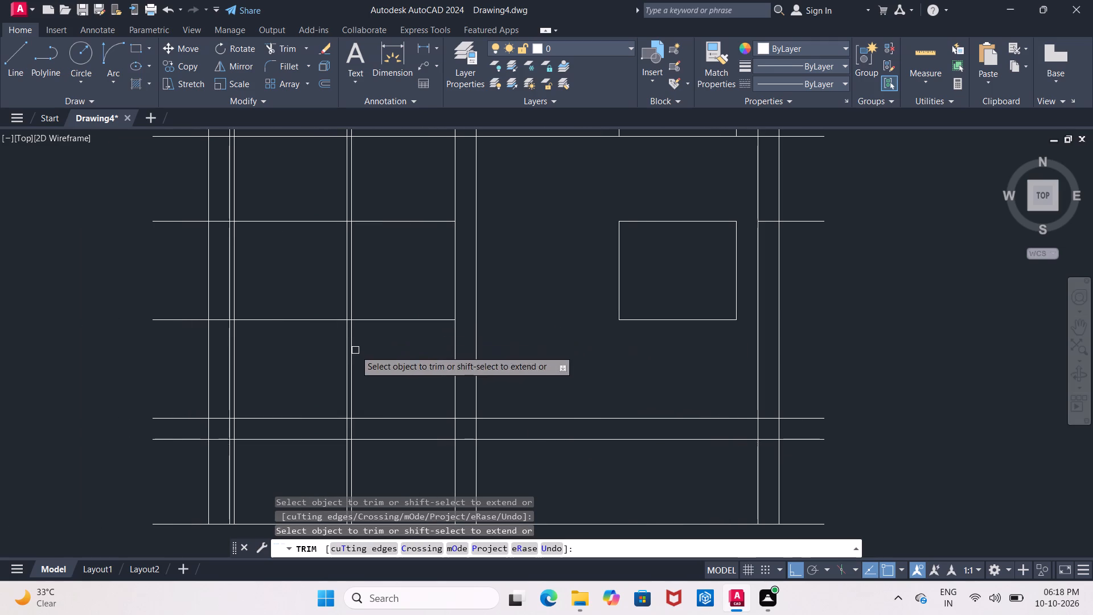
{"action": "middle_click_drag", "start_coordinate": [365, 355], "coordinate": [420, 403]}
{"action": "scroll", "coordinate": [414, 355], "scroll_direction": "up", "scroll_amount": 1}
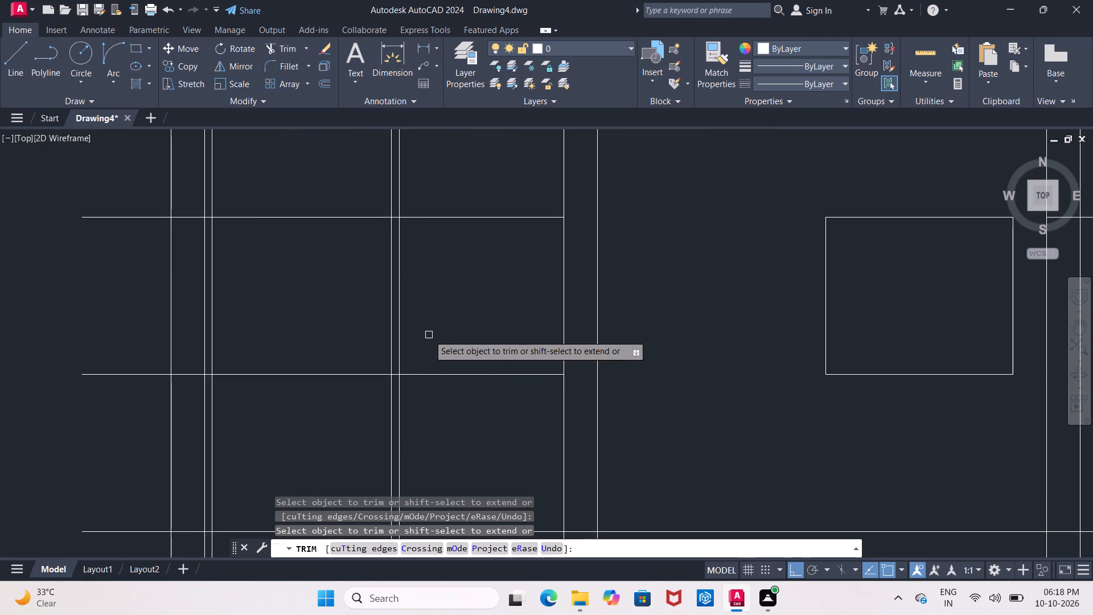
{"action": "middle_click_drag", "start_coordinate": [429, 335], "coordinate": [428, 359]}
{"action": "scroll", "coordinate": [431, 353], "scroll_direction": "down", "scroll_amount": 1}
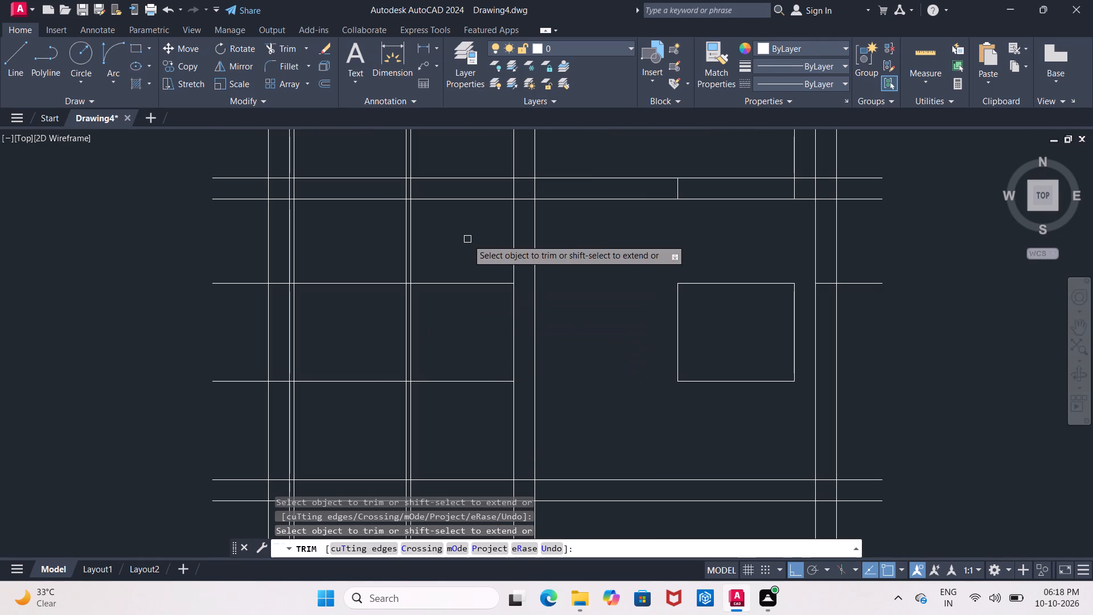
{"action": "left_click_drag", "start_coordinate": [445, 331], "coordinate": [452, 388]}
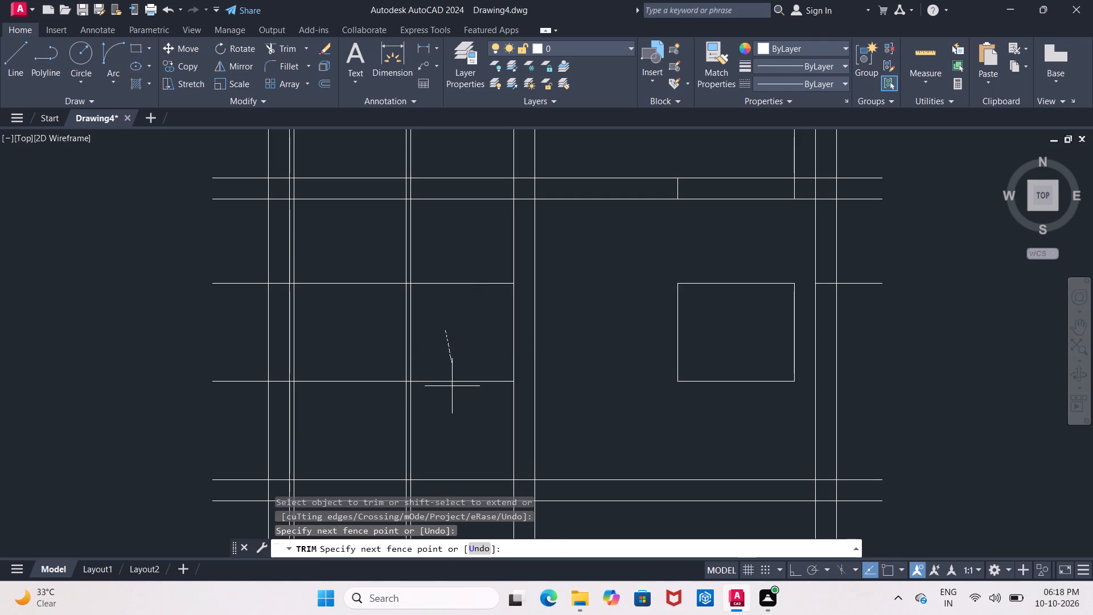
{"action": "left_click_drag", "start_coordinate": [452, 388], "coordinate": [452, 401]}
Clean up the sitout window's left side by trimming the head and sill pieces beside the wall and the side line beyond the opening.
{"action": "middle_click_drag", "start_coordinate": [451, 399], "coordinate": [466, 388]}
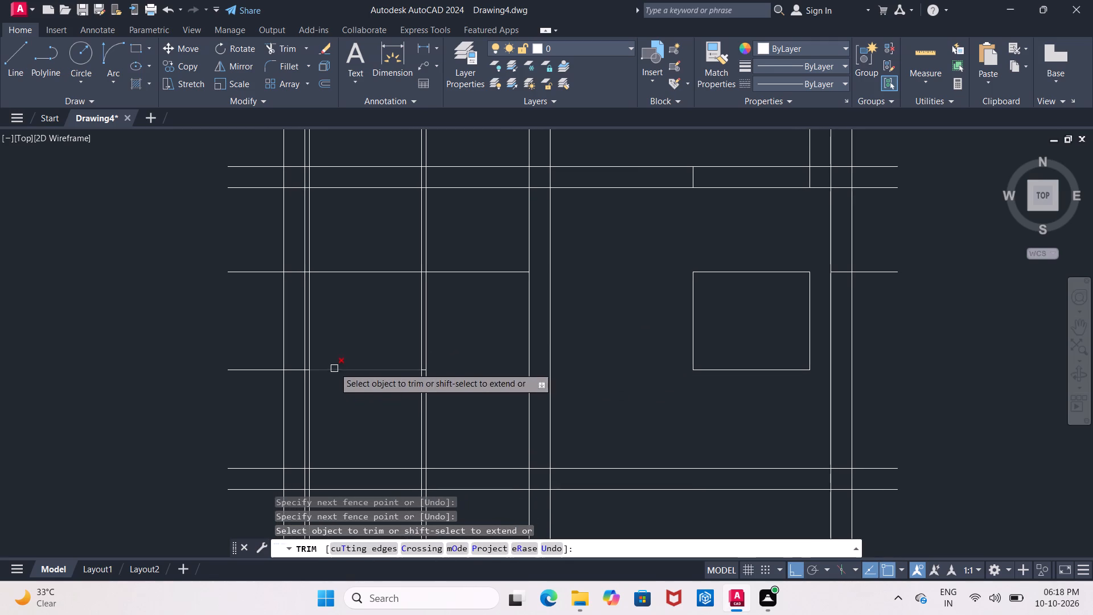
{"action": "scroll", "coordinate": [309, 278], "scroll_direction": "up", "scroll_amount": 3}
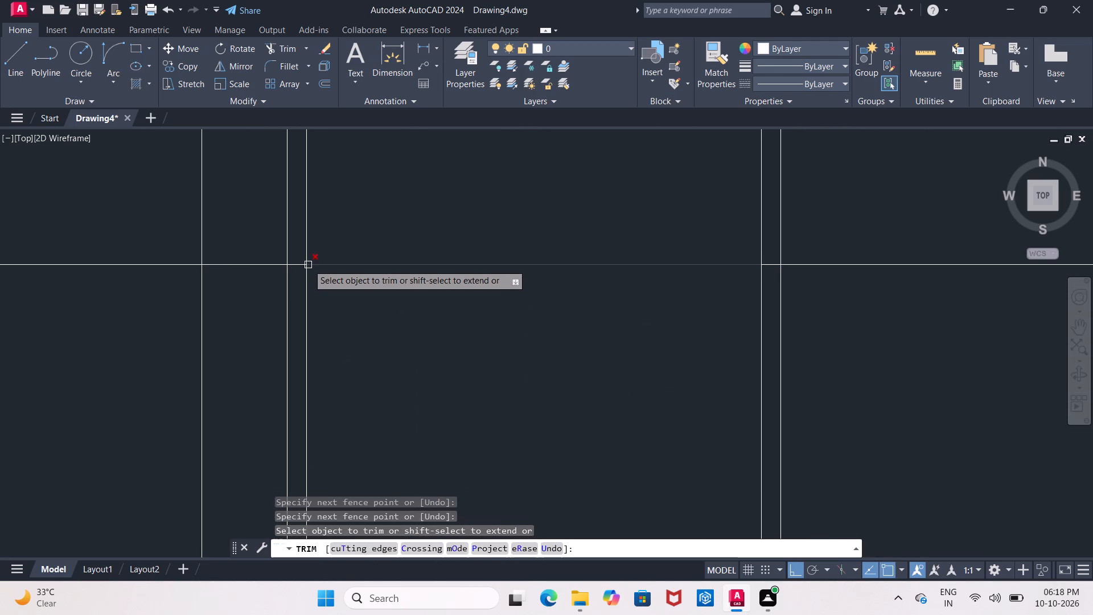
{"action": "left_click", "coordinate": [297, 264]}
{"action": "scroll", "coordinate": [297, 264], "scroll_direction": "down", "scroll_amount": 3}
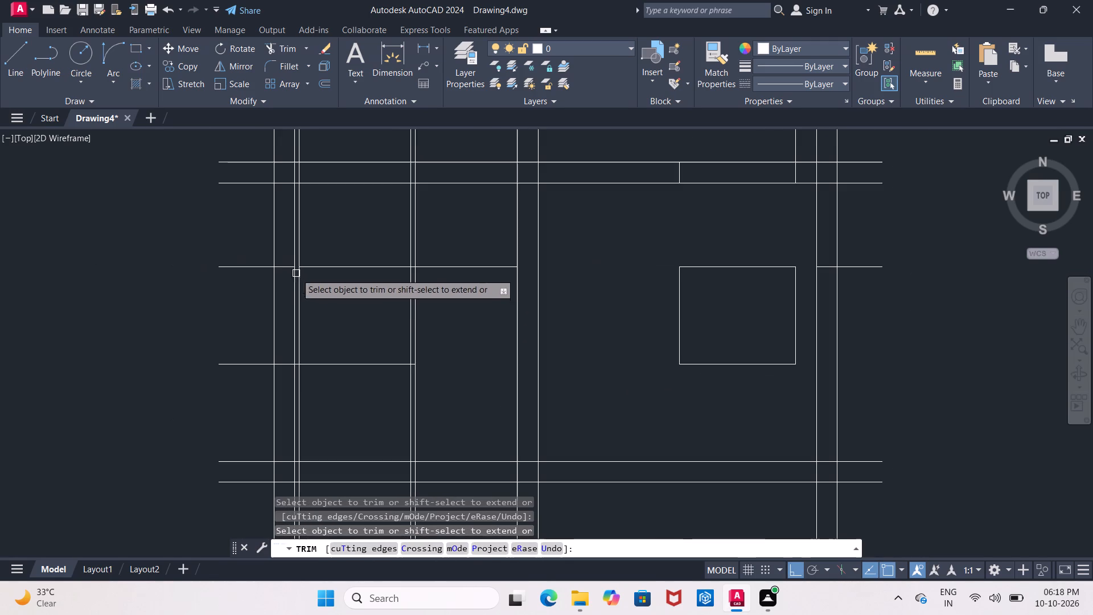
{"action": "scroll", "coordinate": [302, 372], "scroll_direction": "up", "scroll_amount": 2}
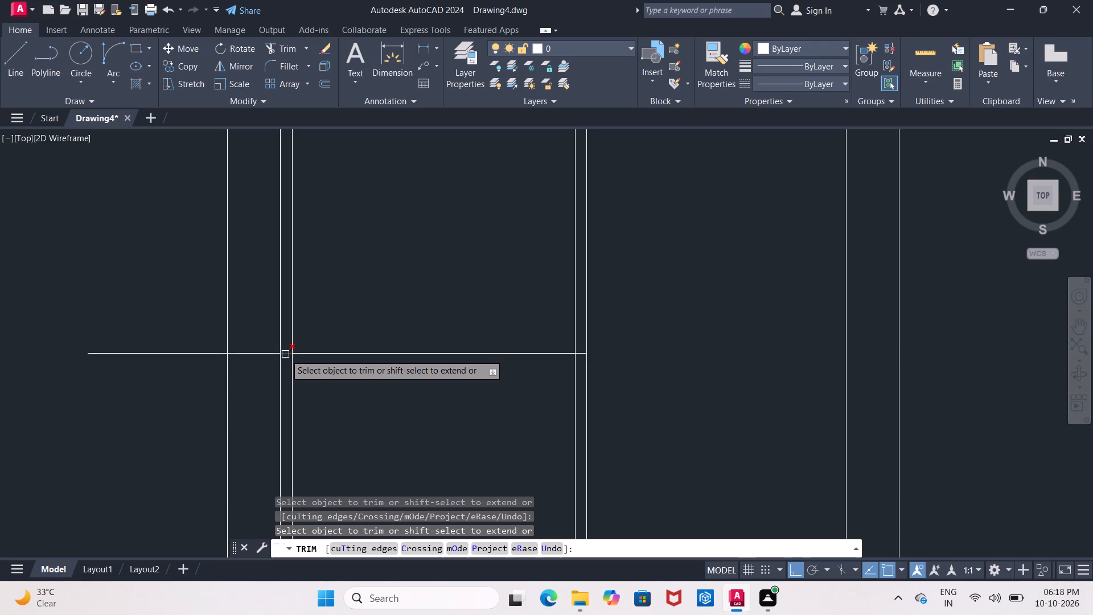
{"action": "left_click", "coordinate": [285, 354]}
{"action": "left_click", "coordinate": [292, 372]}
{"action": "scroll", "coordinate": [292, 373], "scroll_direction": "down", "scroll_amount": 2}
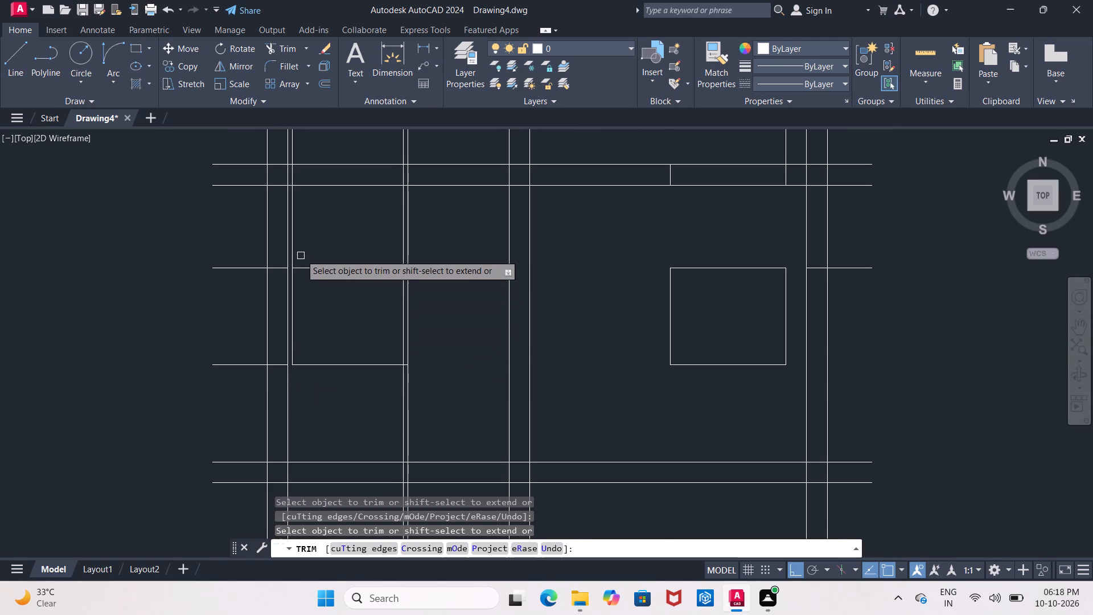
{"action": "left_click", "coordinate": [293, 249]}
Trim the head line between the paired lines at the sitout window's right side, and both vertical lines above it.
{"action": "scroll", "coordinate": [357, 248], "scroll_direction": "up", "scroll_amount": 1}
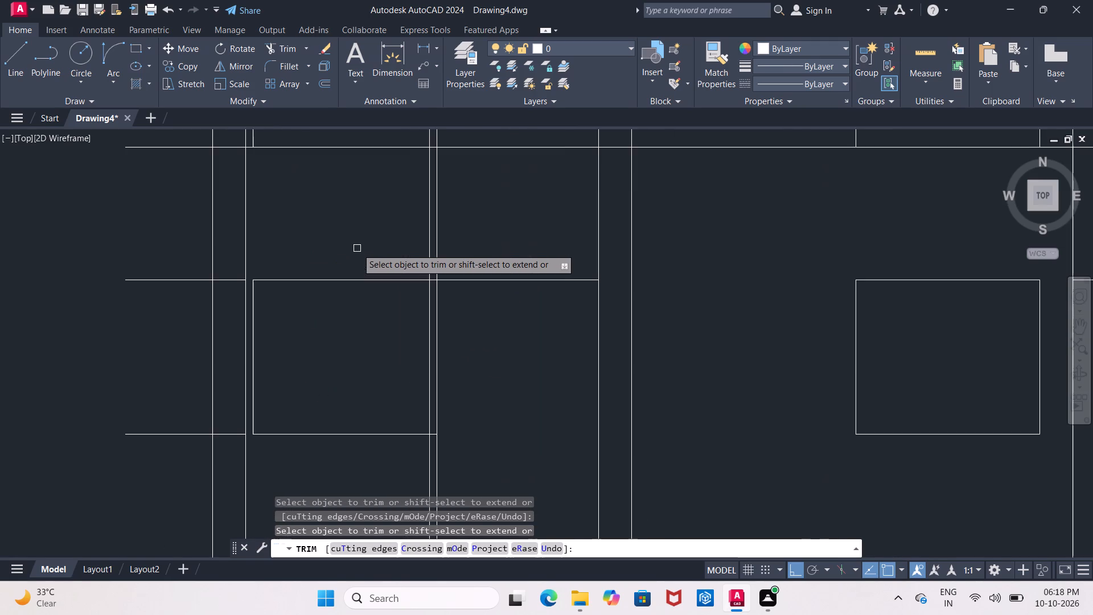
{"action": "middle_click_drag", "start_coordinate": [357, 248], "coordinate": [307, 246]}
{"action": "scroll", "coordinate": [307, 246], "scroll_direction": "up", "scroll_amount": 1}
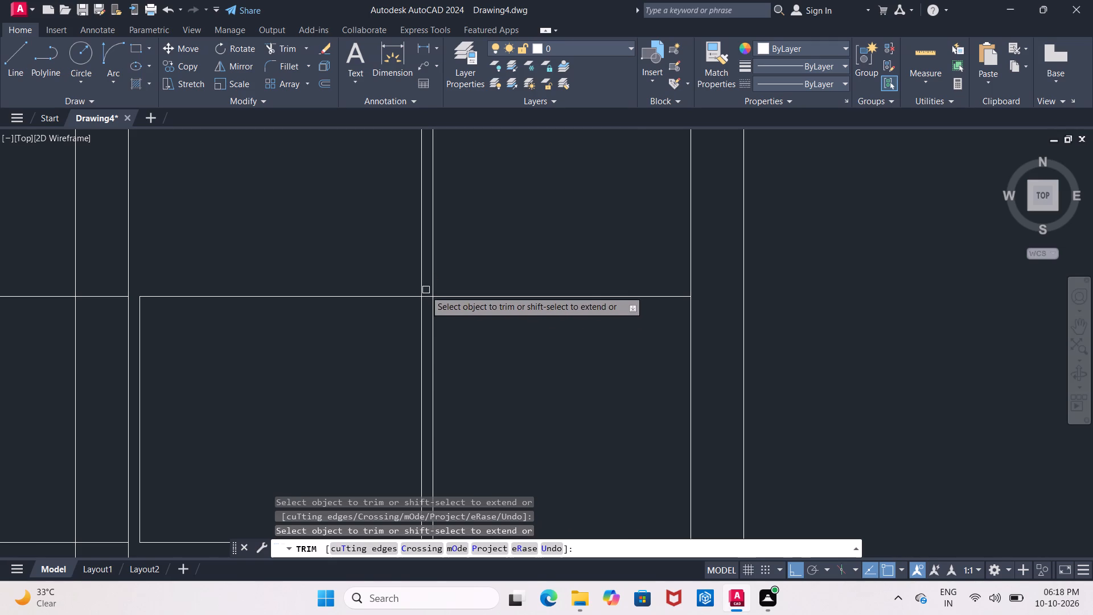
{"action": "scroll", "coordinate": [423, 294], "scroll_direction": "up", "scroll_amount": 2}
{"action": "left_click_drag", "start_coordinate": [428, 280], "coordinate": [433, 322]}
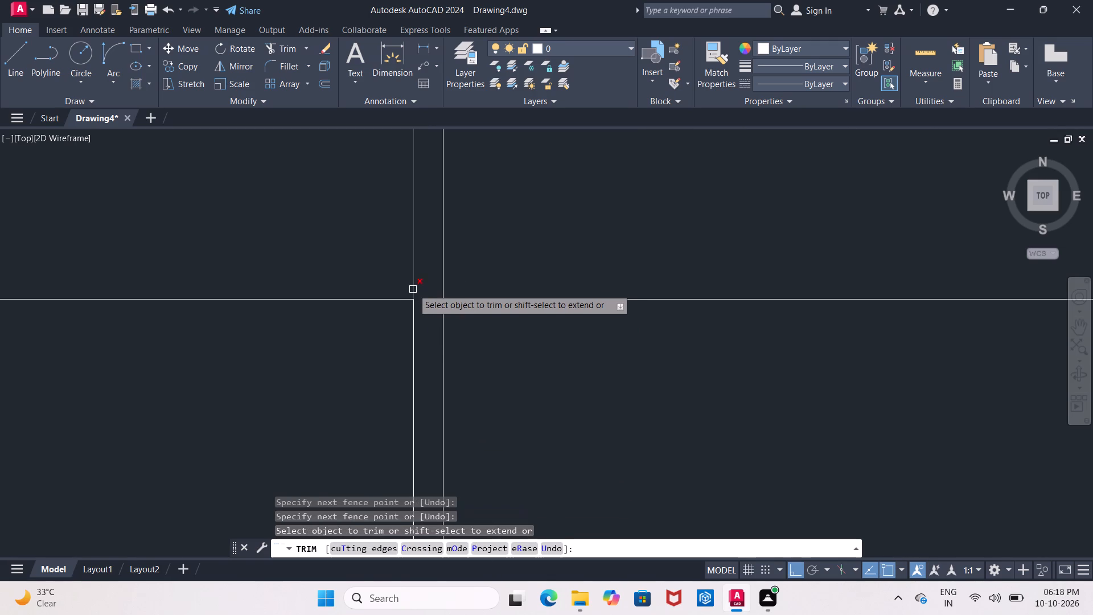
{"action": "left_click", "coordinate": [413, 284]}
{"action": "scroll", "coordinate": [417, 283], "scroll_direction": "down", "scroll_amount": 3}
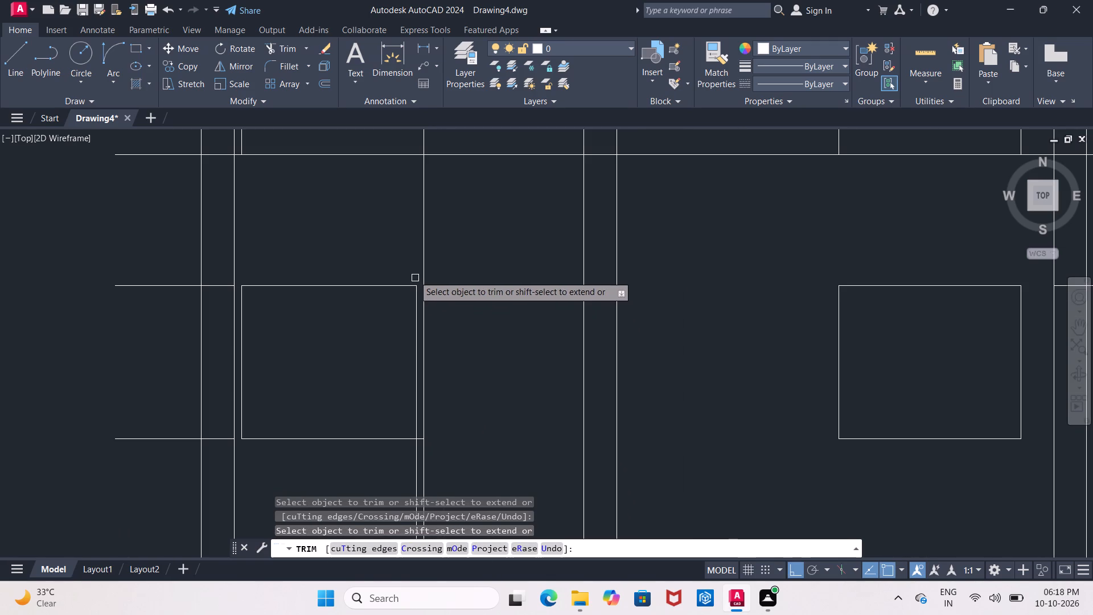
{"action": "left_click", "coordinate": [425, 259]}
{"action": "scroll", "coordinate": [426, 259], "scroll_direction": "down", "scroll_amount": 2}
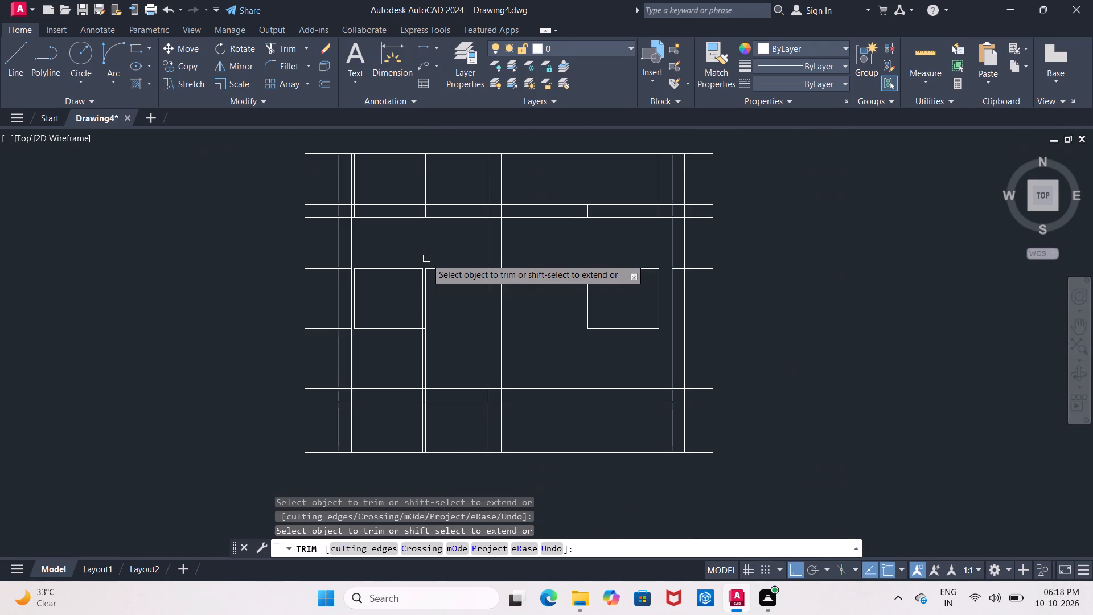
Trim the sitout window's right side line below the sill down to the base line, plus the sill stub beyond that side.
{"action": "scroll", "coordinate": [422, 380], "scroll_direction": "up", "scroll_amount": 2}
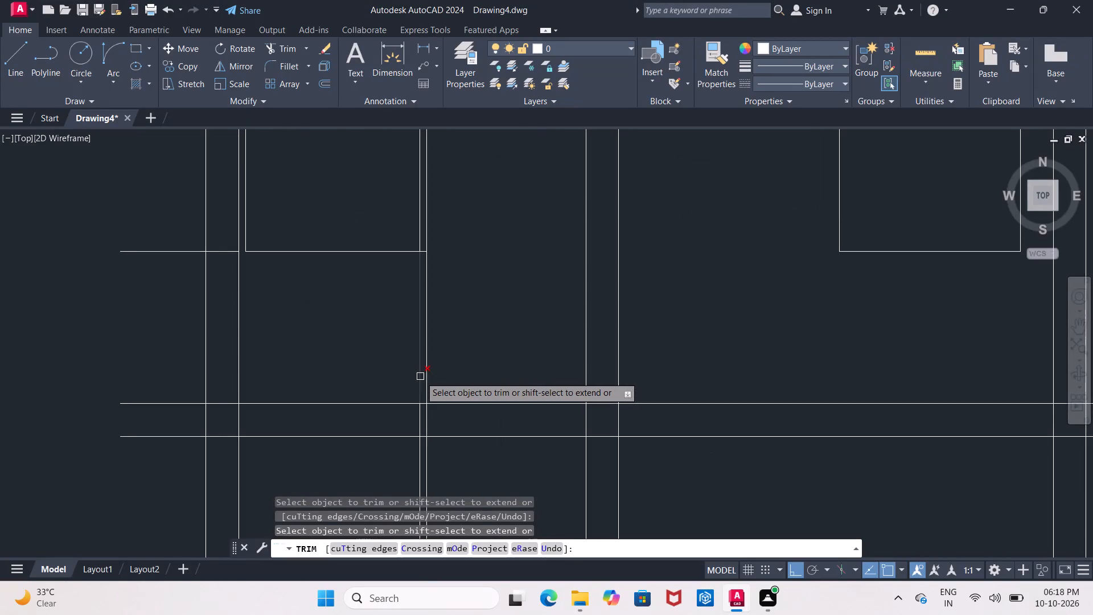
{"action": "left_click", "coordinate": [420, 376]}
{"action": "middle_click_drag", "start_coordinate": [420, 376], "coordinate": [416, 254]}
{"action": "left_click", "coordinate": [415, 296]}
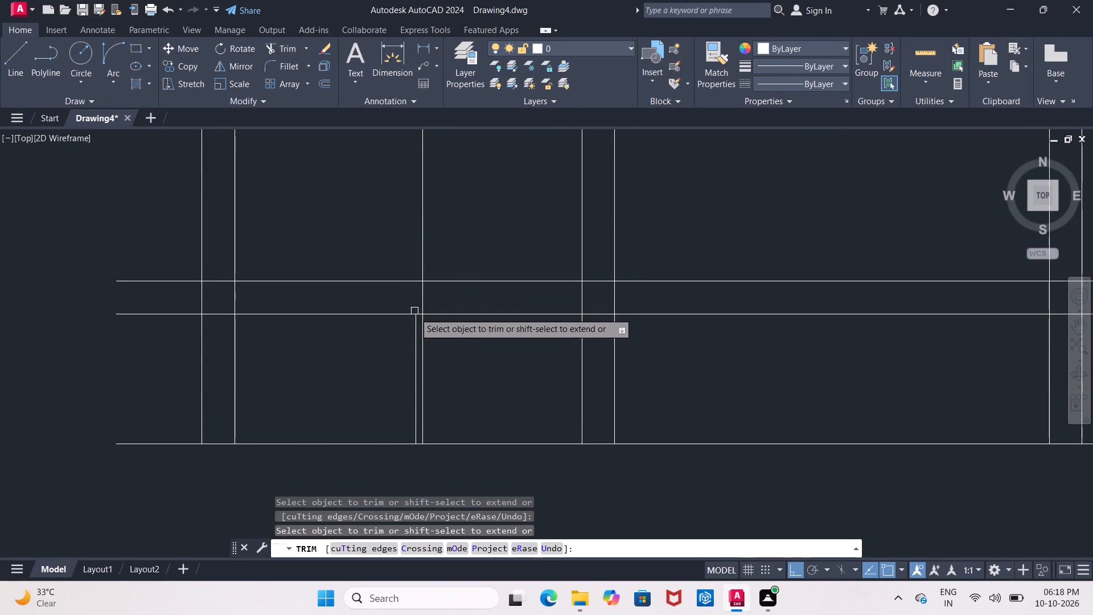
{"action": "left_click", "coordinate": [414, 331]}
{"action": "scroll", "coordinate": [414, 333], "scroll_direction": "down", "scroll_amount": 2}
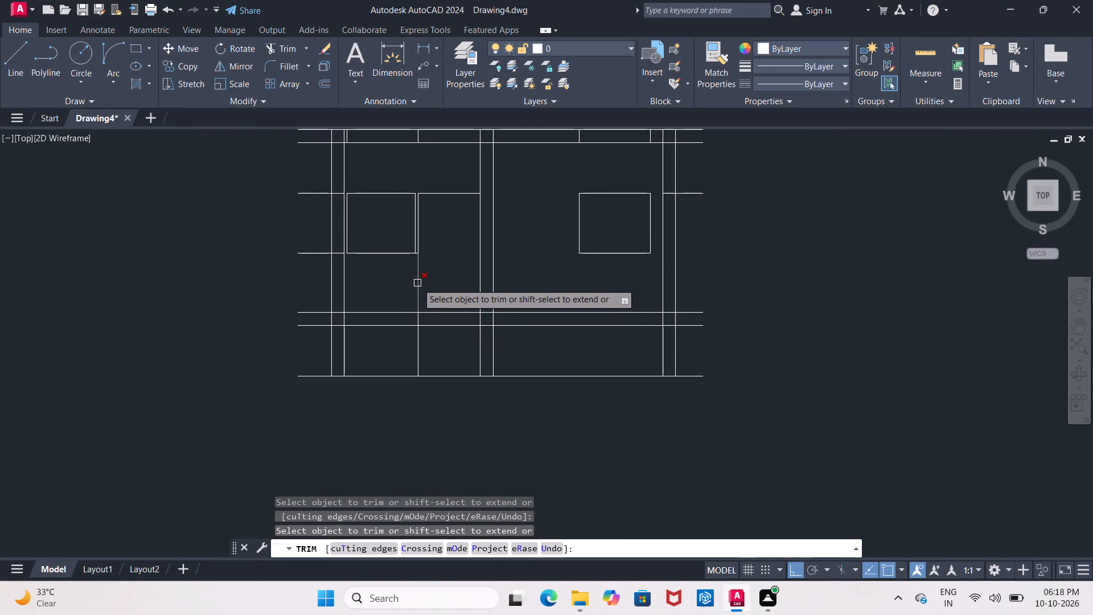
{"action": "scroll", "coordinate": [402, 276], "scroll_direction": "up", "scroll_amount": 2}
{"action": "middle_click_drag", "start_coordinate": [402, 272], "coordinate": [372, 319]}
{"action": "scroll", "coordinate": [396, 277], "scroll_direction": "up", "scroll_amount": 2}
{"action": "middle_click_drag", "start_coordinate": [396, 276], "coordinate": [388, 282]}
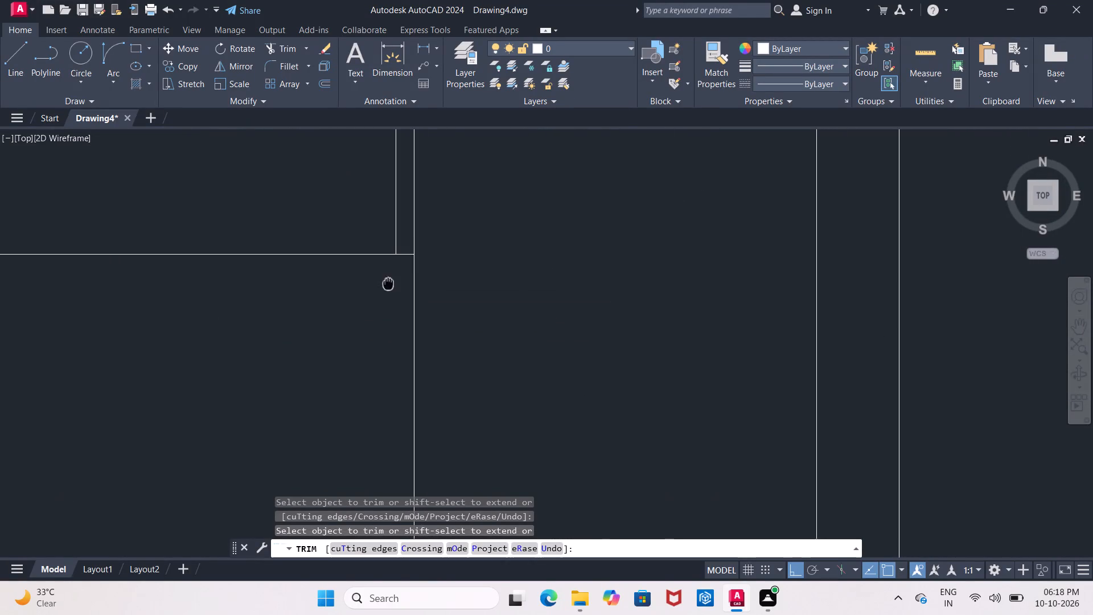
{"action": "left_click", "coordinate": [405, 254]}
{"action": "scroll", "coordinate": [402, 260], "scroll_direction": "down", "scroll_amount": 3}
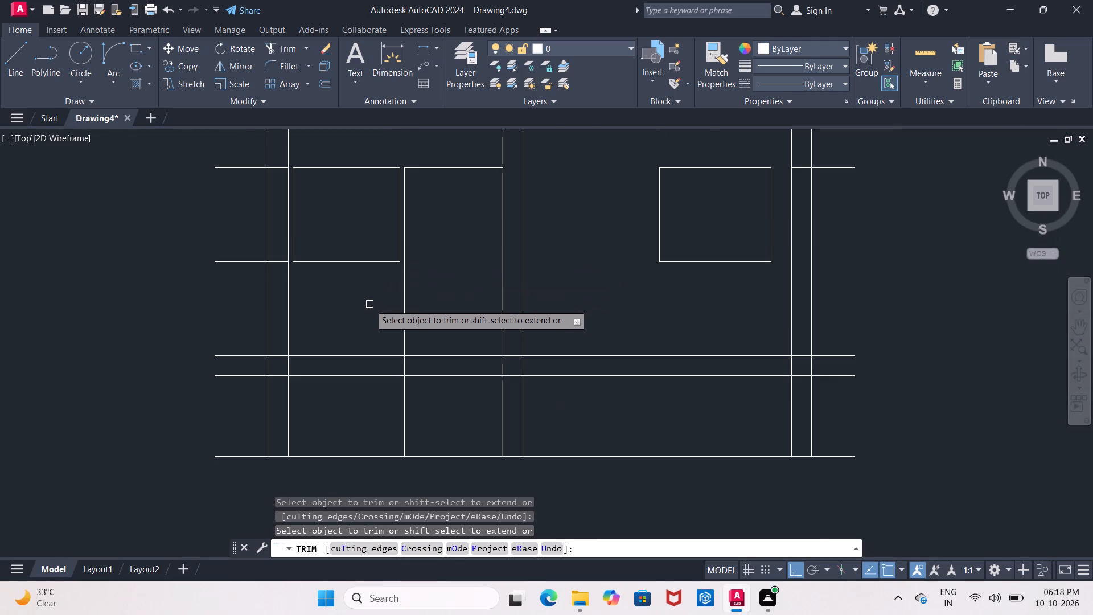
Trim the leftover sill line pieces outside and across the elevation's left wall.
{"action": "scroll", "coordinate": [369, 304], "scroll_direction": "up", "scroll_amount": 1}
{"action": "middle_click_drag", "start_coordinate": [369, 304], "coordinate": [413, 312]}
{"action": "scroll", "coordinate": [414, 310], "scroll_direction": "down", "scroll_amount": 1}
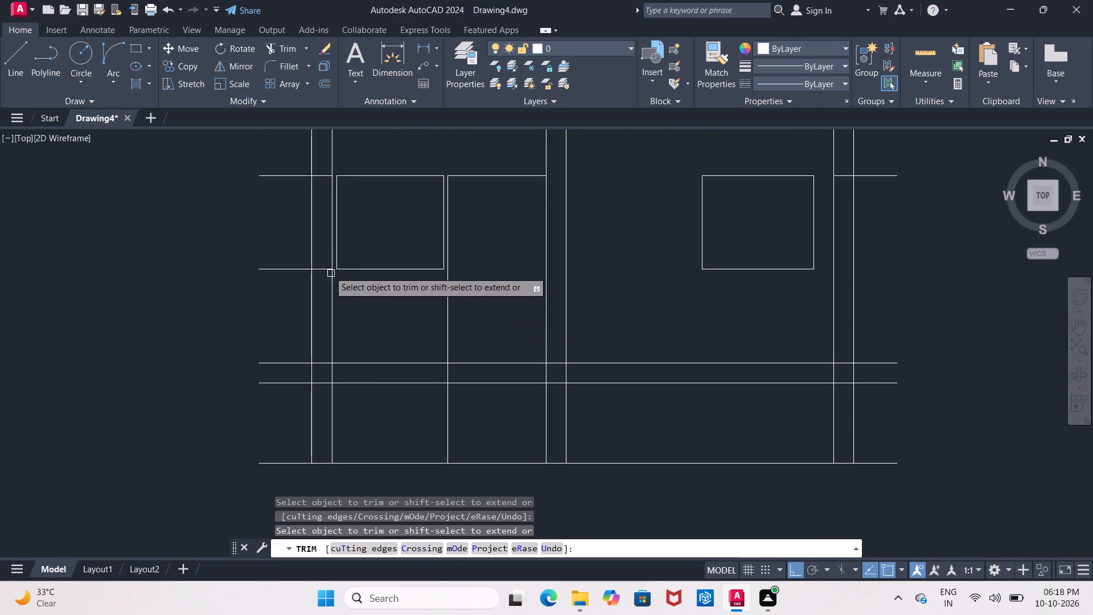
{"action": "left_click_drag", "start_coordinate": [269, 220], "coordinate": [292, 286]}
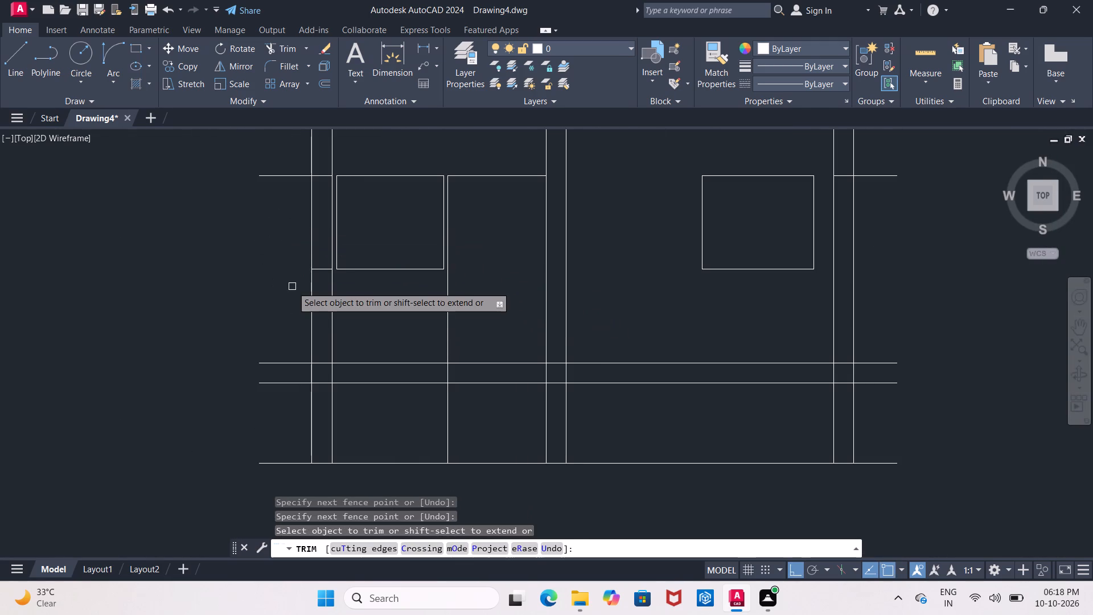
{"action": "left_click_drag", "start_coordinate": [324, 251], "coordinate": [327, 286]}
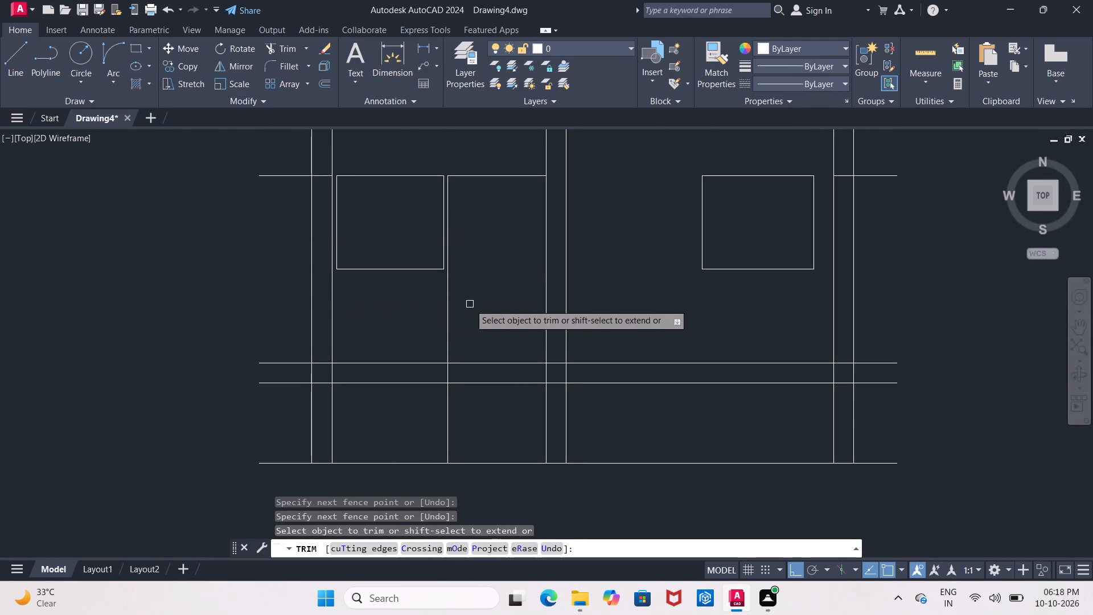
Trim the vertical line beside the sitout window below the upper of the two lower horizontal lines to form the door's left side.
{"action": "middle_click_drag", "start_coordinate": [506, 301], "coordinate": [465, 332]}
{"action": "scroll", "coordinate": [506, 301], "scroll_direction": "down", "scroll_amount": 1}
{"action": "scroll", "coordinate": [455, 305], "scroll_direction": "up", "scroll_amount": 1}
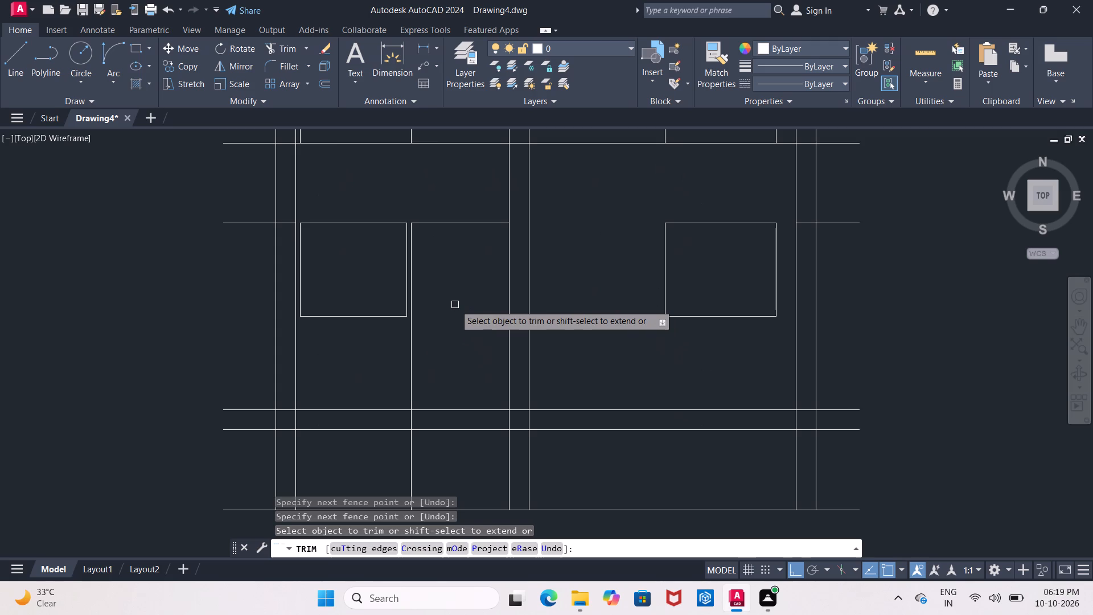
{"action": "middle_click_drag", "start_coordinate": [455, 305], "coordinate": [434, 299]}
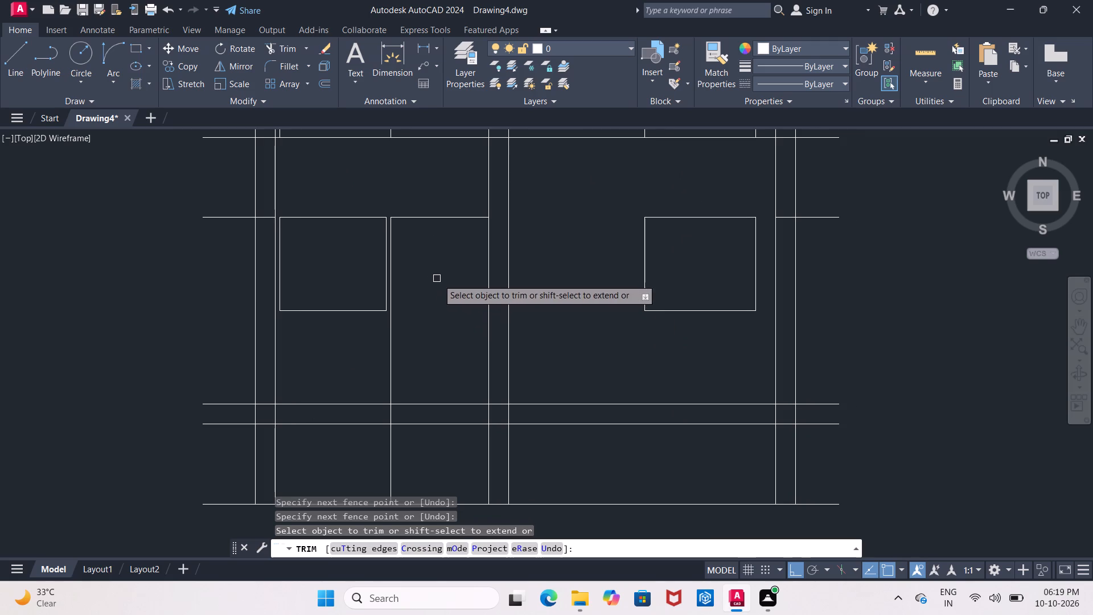
{"action": "middle_click_drag", "start_coordinate": [438, 279], "coordinate": [472, 339]}
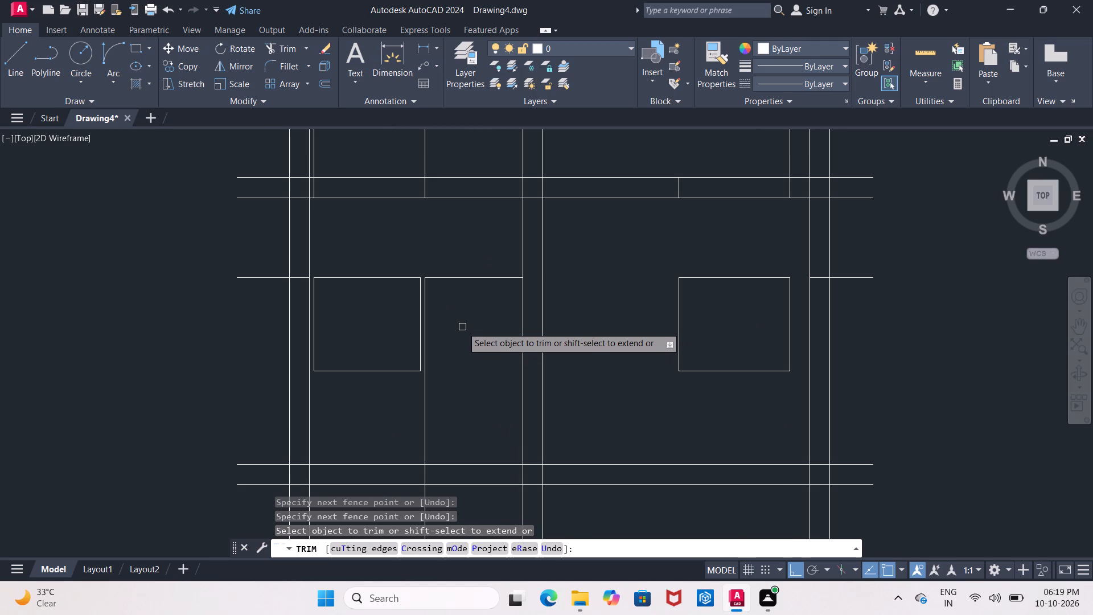
{"action": "middle_click_drag", "start_coordinate": [462, 327], "coordinate": [455, 310]}
{"action": "middle_click_drag", "start_coordinate": [461, 304], "coordinate": [446, 272]}
{"action": "middle_click_drag", "start_coordinate": [420, 386], "coordinate": [433, 298]}
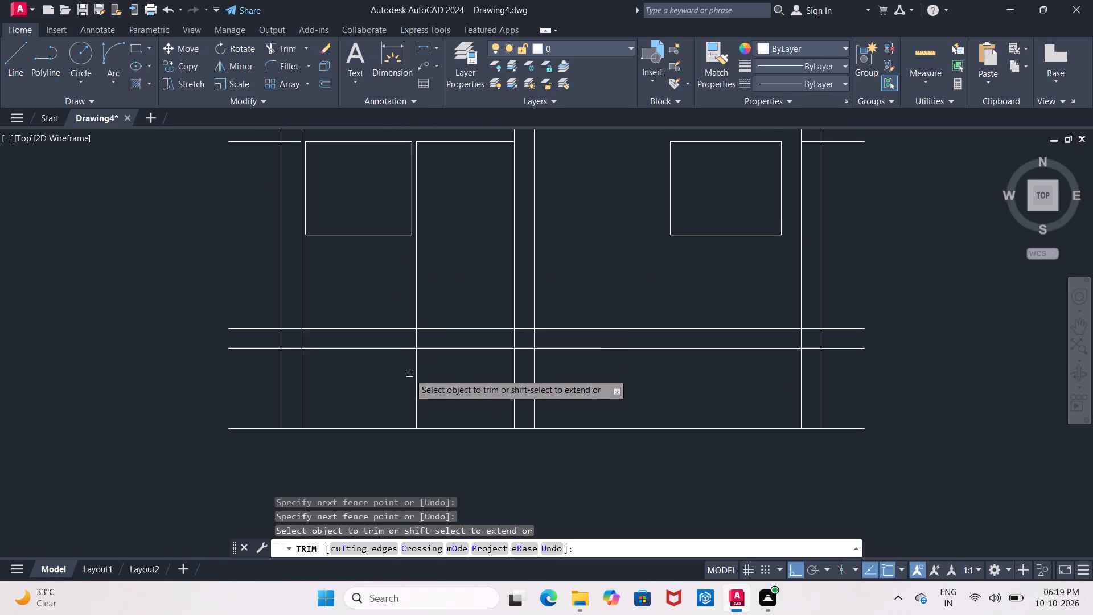
{"action": "left_click", "coordinate": [418, 376]}
{"action": "scroll", "coordinate": [414, 338], "scroll_direction": "up", "scroll_amount": 2}
{"action": "left_click", "coordinate": [414, 342]}
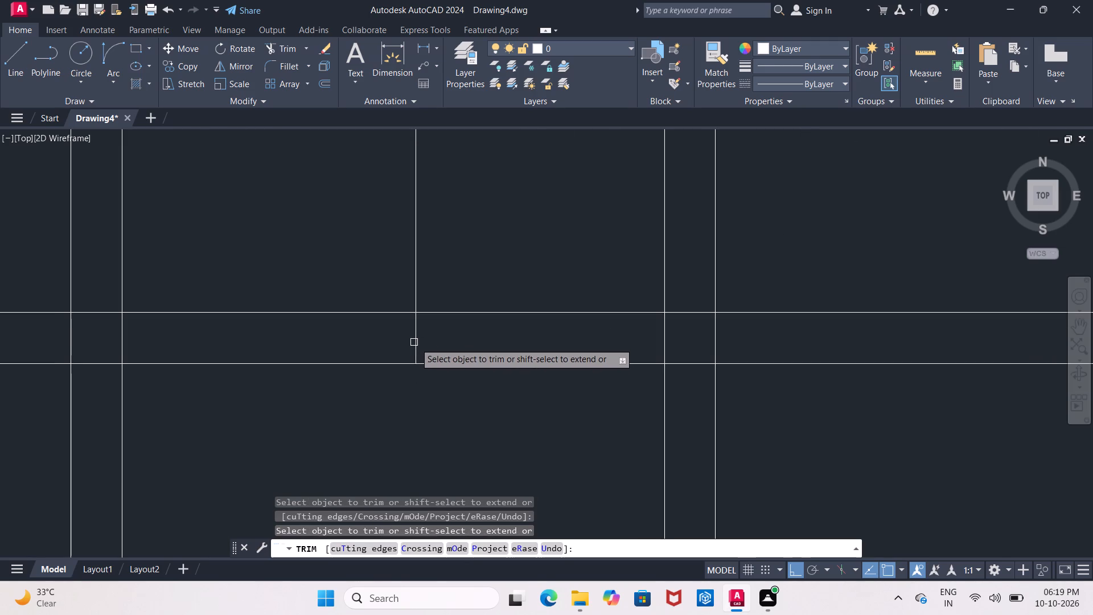
{"action": "left_click", "coordinate": [418, 344]}
{"action": "scroll", "coordinate": [420, 345], "scroll_direction": "down", "scroll_amount": 2}
{"action": "middle_click_drag", "start_coordinate": [431, 345], "coordinate": [421, 350]}
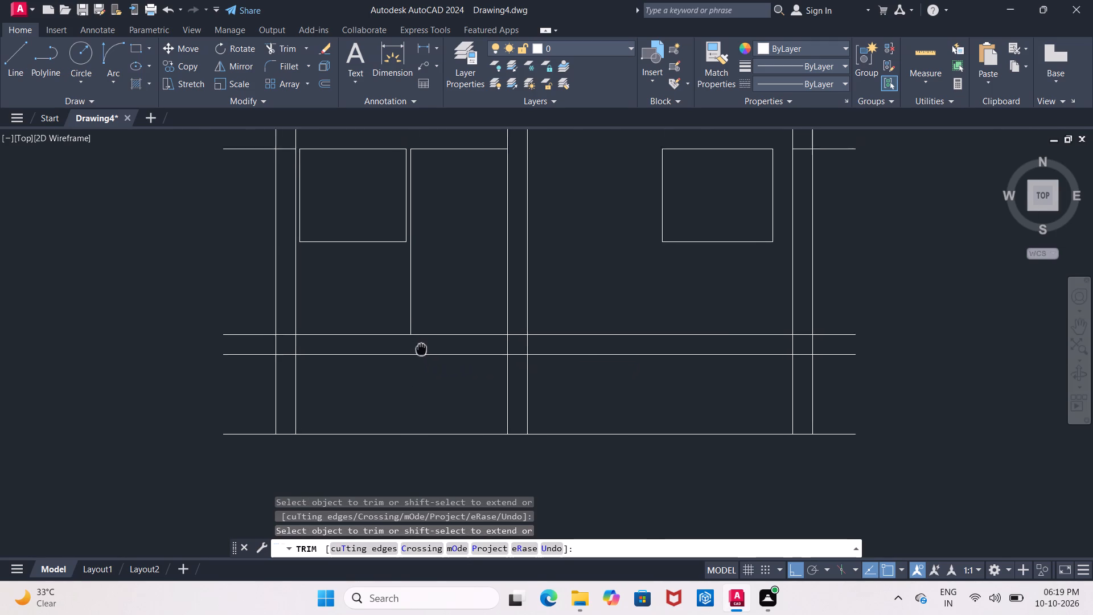
{"action": "middle_click_drag", "start_coordinate": [421, 350], "coordinate": [417, 358]}
{"action": "key", "text": "Escape"}
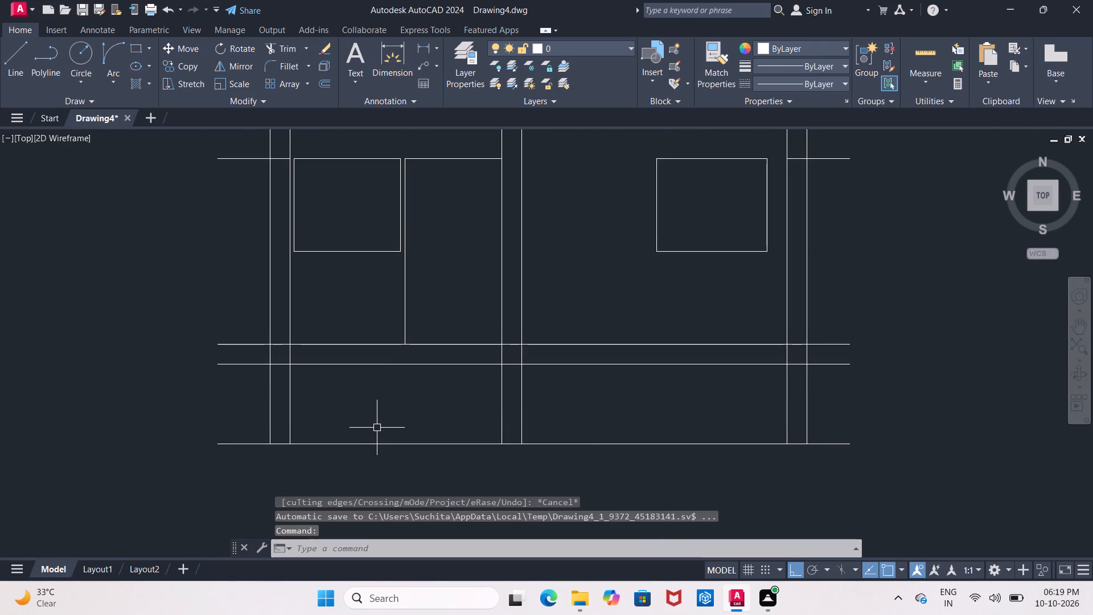
Offset the door's head line, left side line and right side line 3" inward for the frame.
{"action": "key", "text": "o"}
{"action": "key", "text": "Return"}
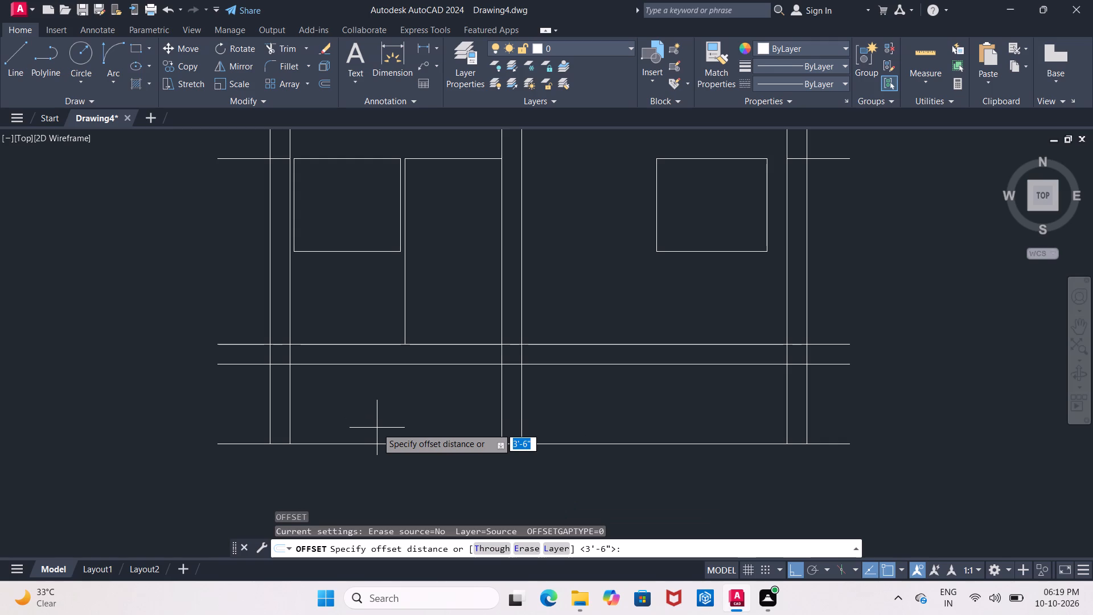
{"action": "key", "text": "3"}
{"action": "key", "text": "shift+quotedbl"}
{"action": "key", "text": "Return"}
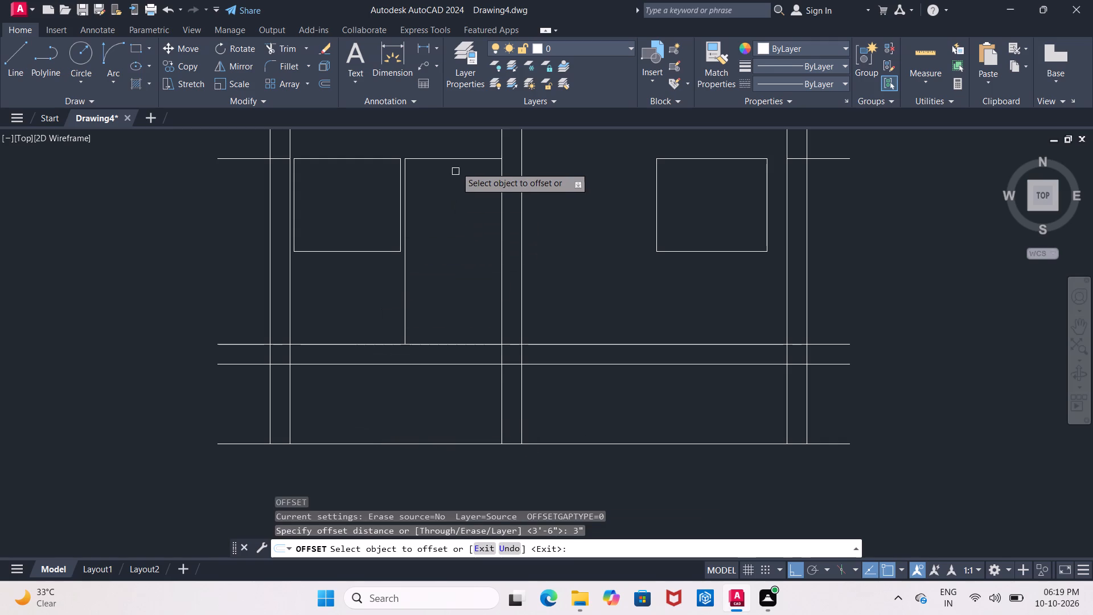
{"action": "left_click", "coordinate": [456, 159]}
{"action": "left_click", "coordinate": [456, 168]}
{"action": "left_click", "coordinate": [406, 274]}
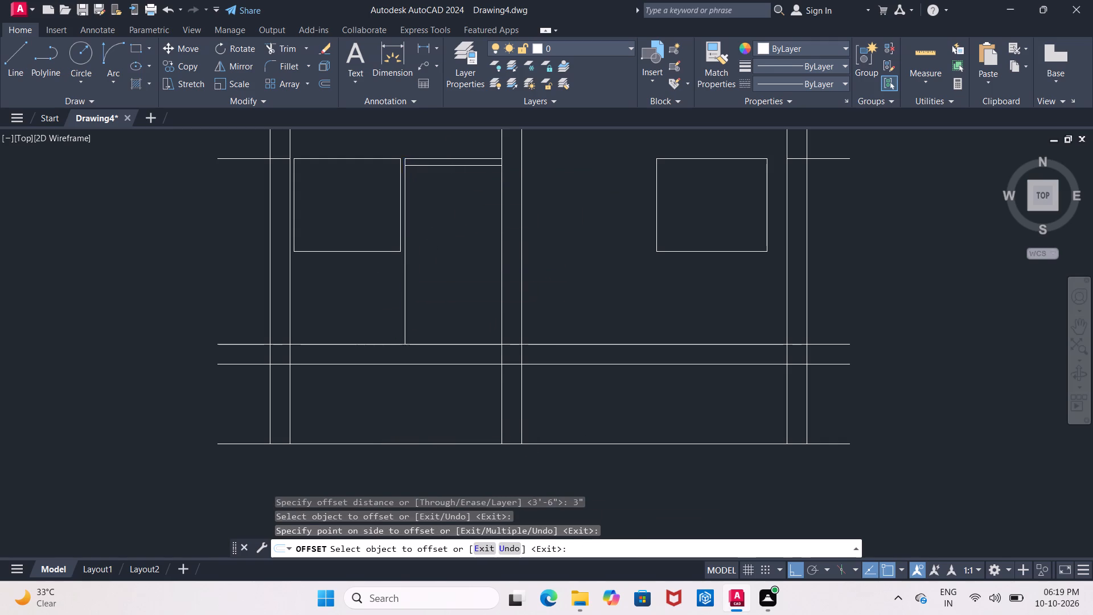
{"action": "left_click", "coordinate": [438, 270]}
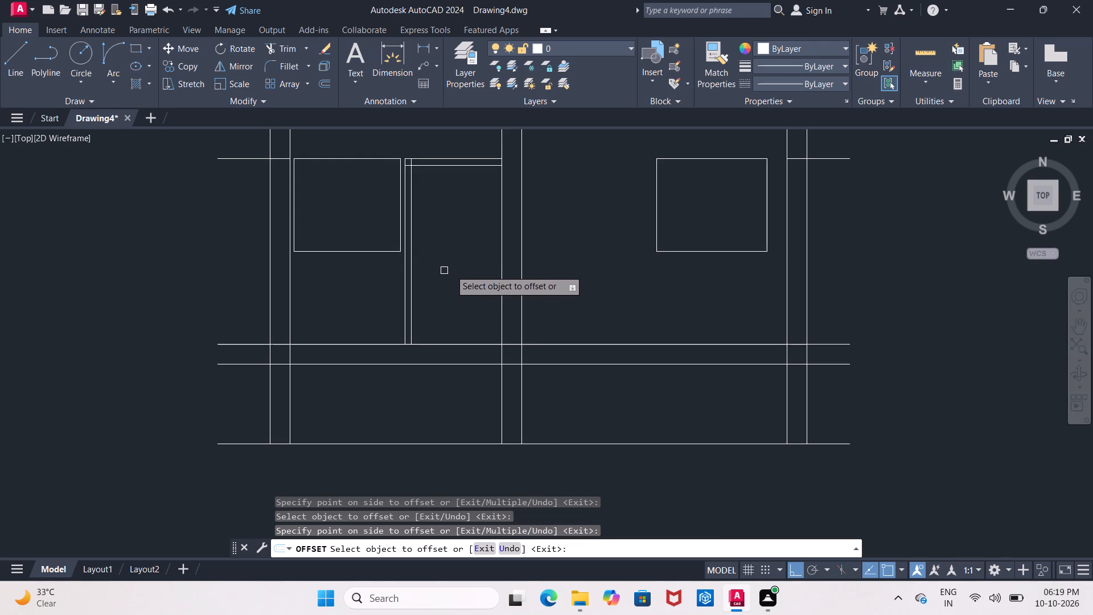
{"action": "left_click", "coordinate": [503, 270]}
{"action": "left_click", "coordinate": [483, 275]}
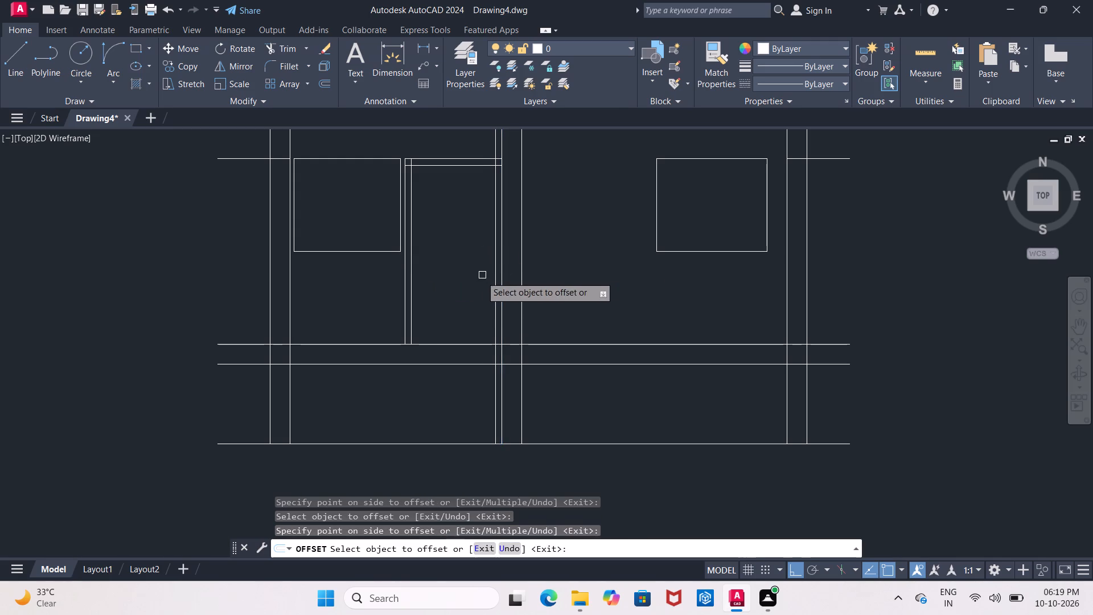
{"action": "key", "text": "Escape"}
Trim the overlapping line ends at the door frame's upper left corner so the inner lines meet.
{"action": "type", "text": "tr"}
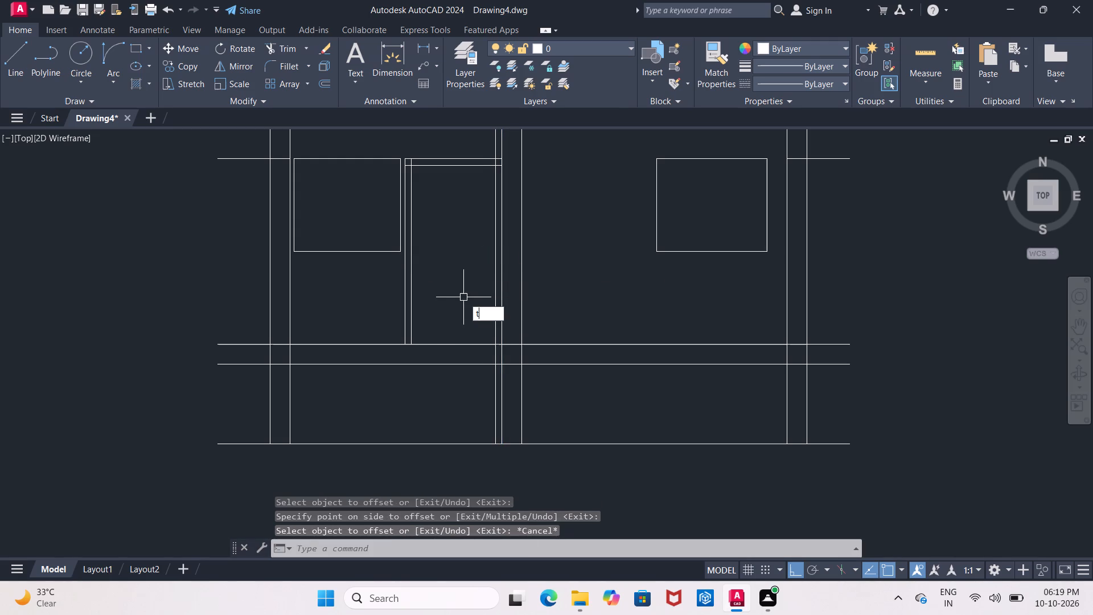
{"action": "key", "text": "Return"}
{"action": "key", "text": "Return"}
{"action": "middle_click_drag", "start_coordinate": [479, 192], "coordinate": [484, 300]}
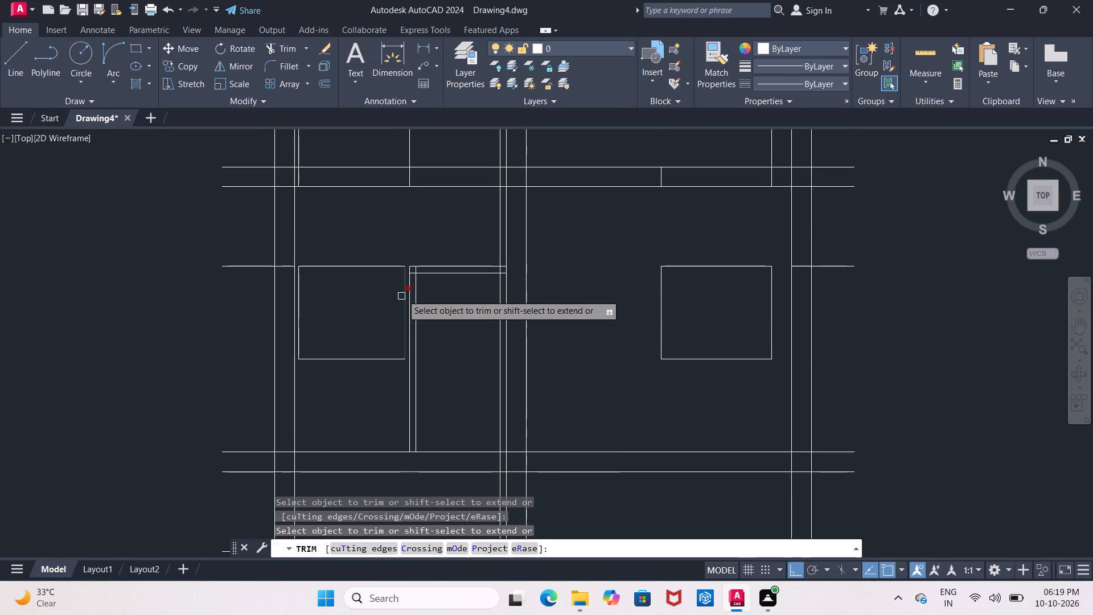
{"action": "scroll", "coordinate": [411, 274], "scroll_direction": "up", "scroll_amount": 3}
{"action": "left_click_drag", "start_coordinate": [405, 279], "coordinate": [407, 269]}
{"action": "left_click_drag", "start_coordinate": [412, 258], "coordinate": [419, 255]}
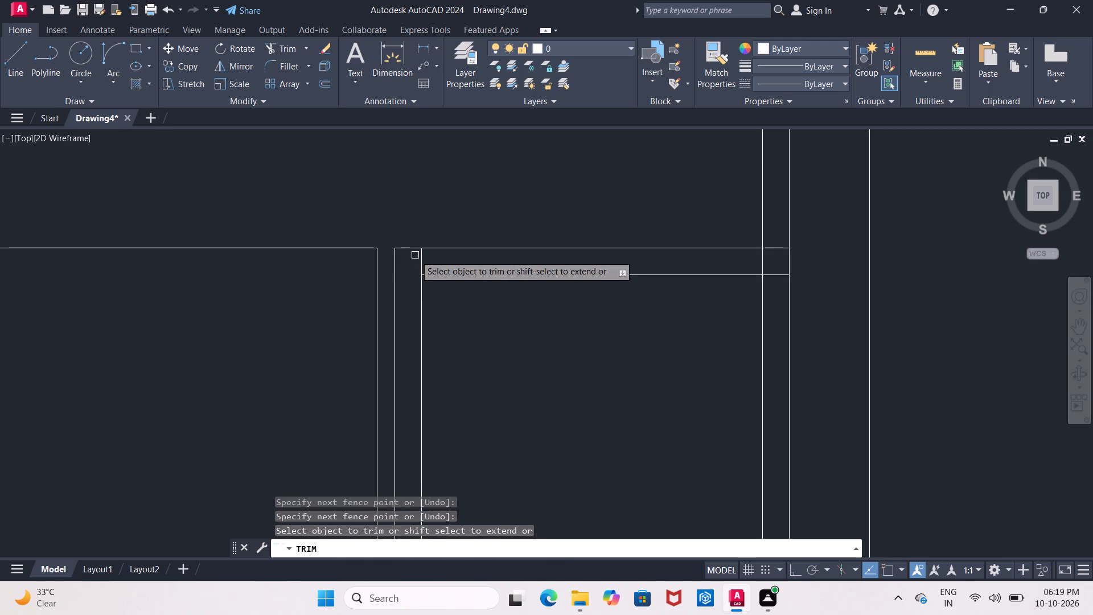
{"action": "left_click_drag", "start_coordinate": [419, 255], "coordinate": [427, 260]}
{"action": "left_click", "coordinate": [419, 260]}
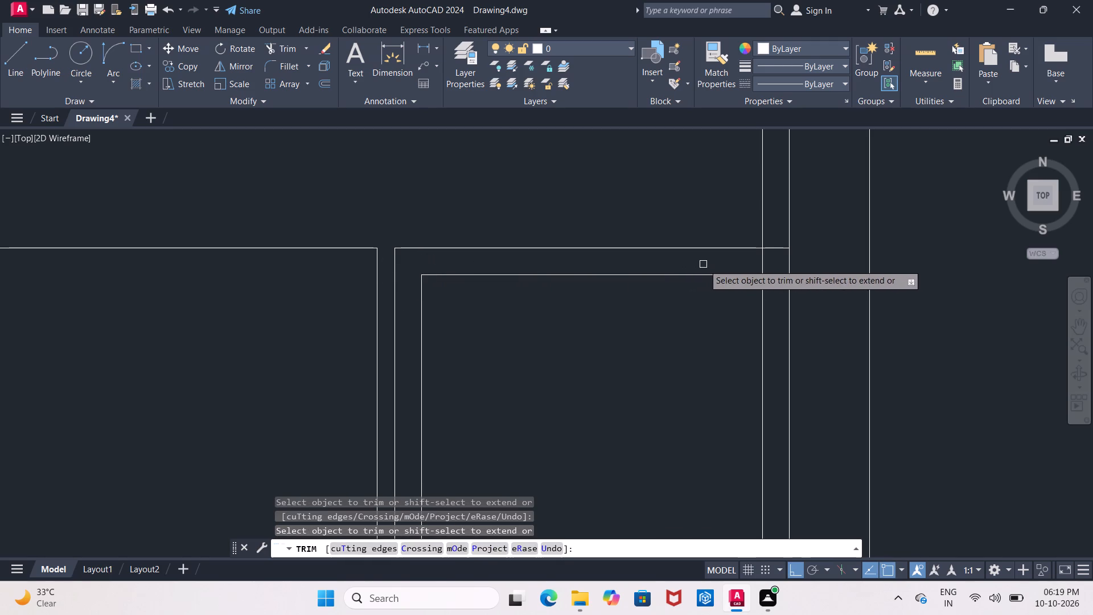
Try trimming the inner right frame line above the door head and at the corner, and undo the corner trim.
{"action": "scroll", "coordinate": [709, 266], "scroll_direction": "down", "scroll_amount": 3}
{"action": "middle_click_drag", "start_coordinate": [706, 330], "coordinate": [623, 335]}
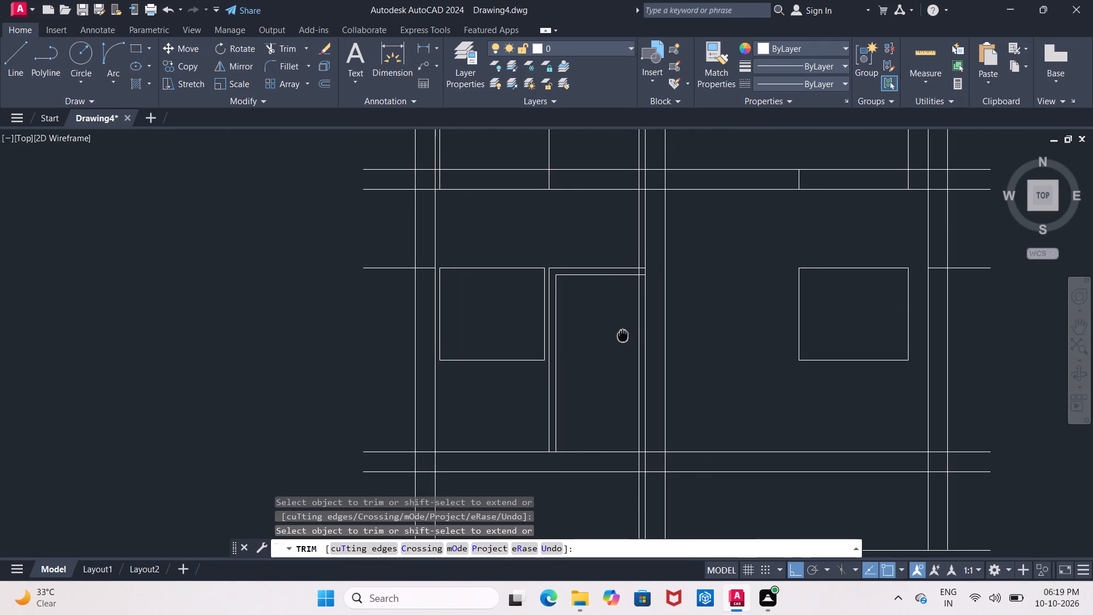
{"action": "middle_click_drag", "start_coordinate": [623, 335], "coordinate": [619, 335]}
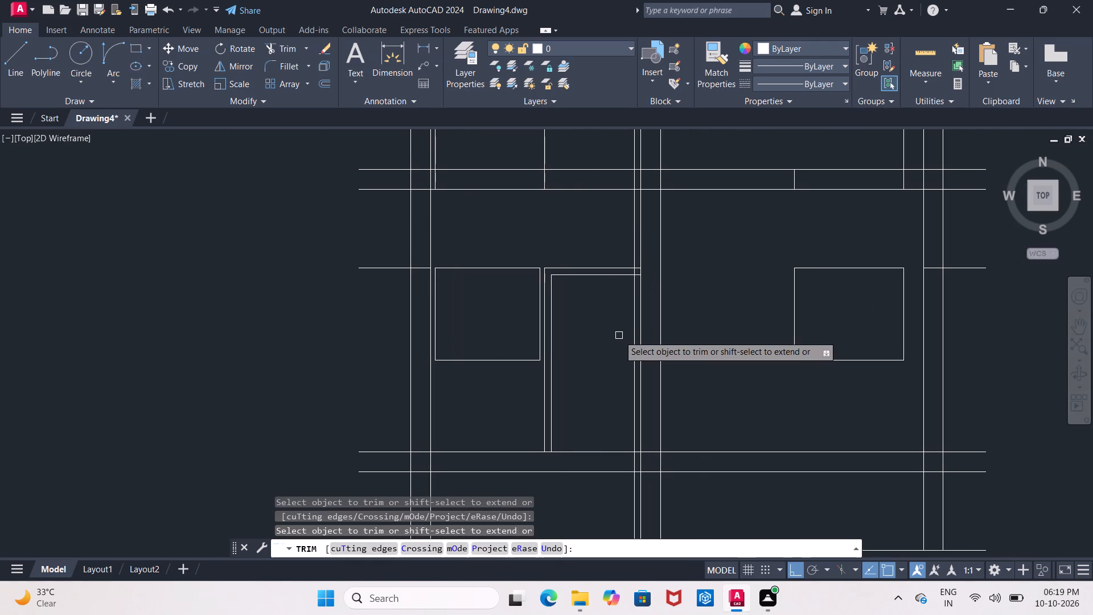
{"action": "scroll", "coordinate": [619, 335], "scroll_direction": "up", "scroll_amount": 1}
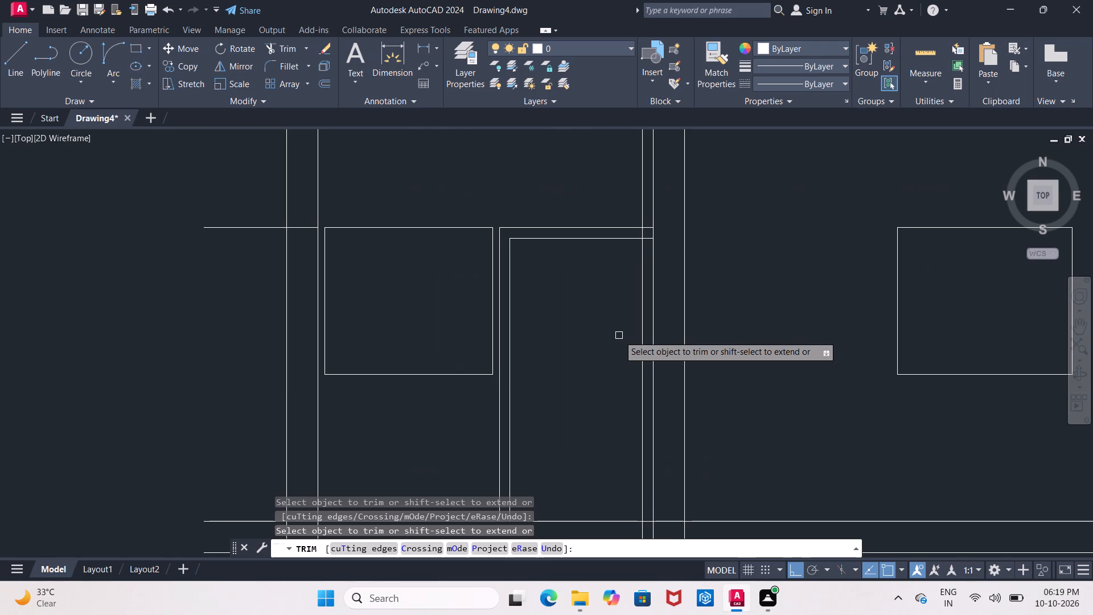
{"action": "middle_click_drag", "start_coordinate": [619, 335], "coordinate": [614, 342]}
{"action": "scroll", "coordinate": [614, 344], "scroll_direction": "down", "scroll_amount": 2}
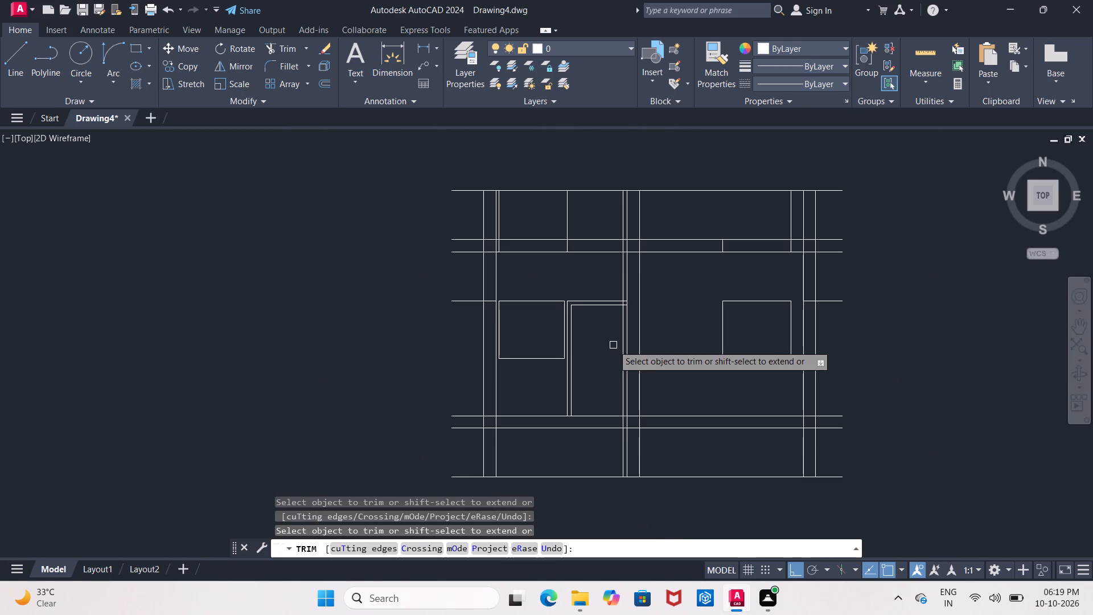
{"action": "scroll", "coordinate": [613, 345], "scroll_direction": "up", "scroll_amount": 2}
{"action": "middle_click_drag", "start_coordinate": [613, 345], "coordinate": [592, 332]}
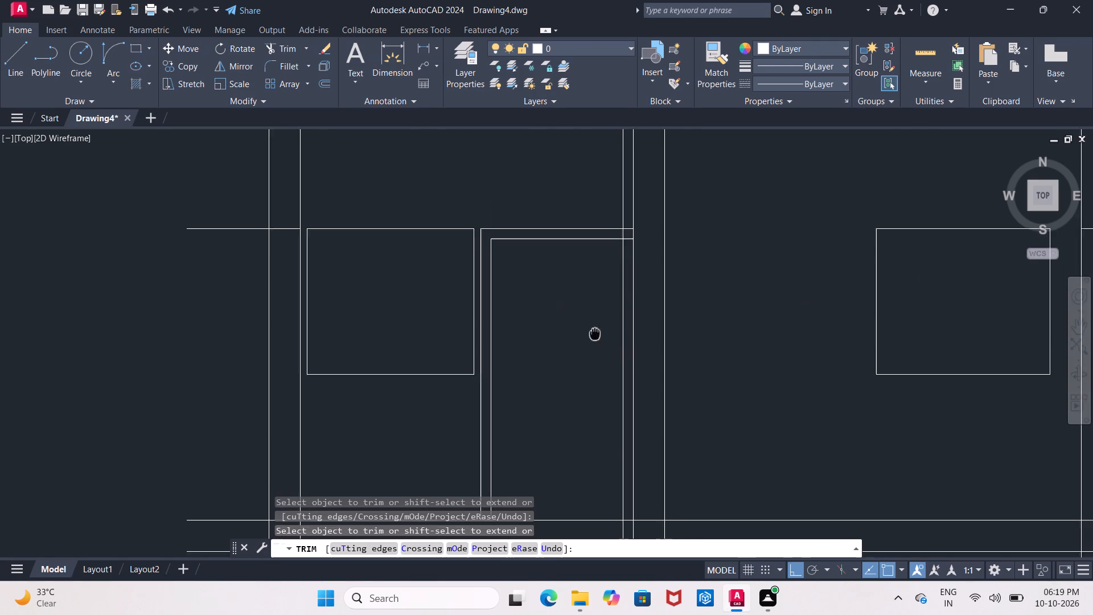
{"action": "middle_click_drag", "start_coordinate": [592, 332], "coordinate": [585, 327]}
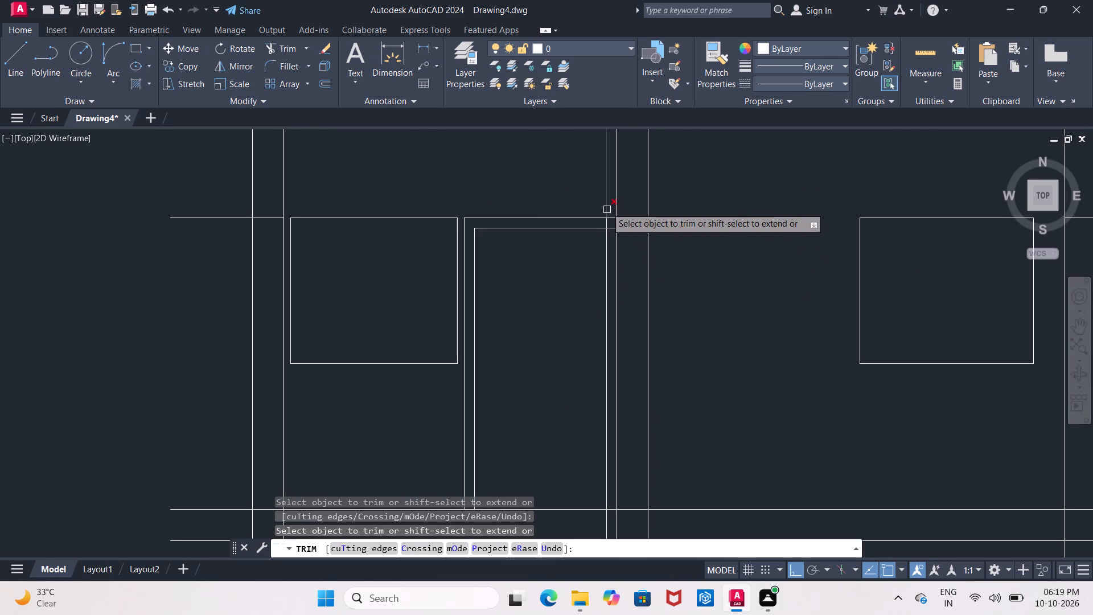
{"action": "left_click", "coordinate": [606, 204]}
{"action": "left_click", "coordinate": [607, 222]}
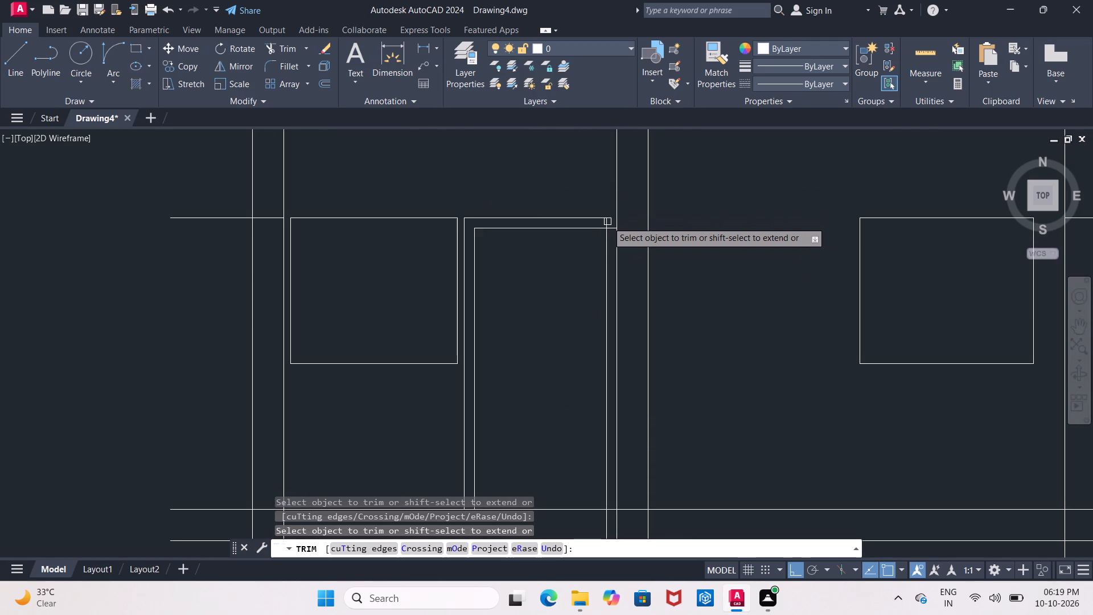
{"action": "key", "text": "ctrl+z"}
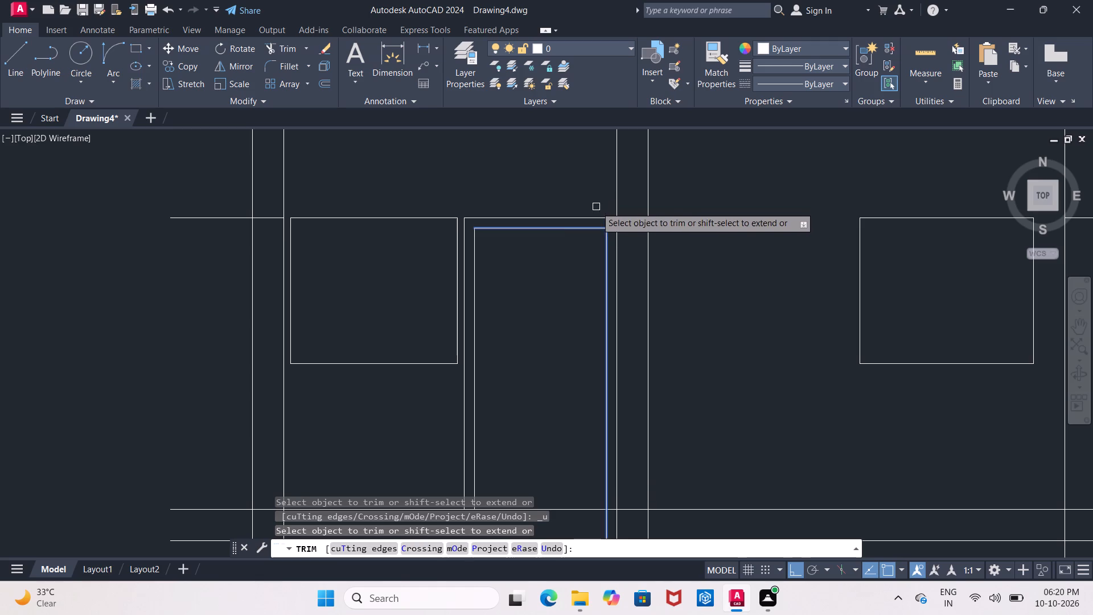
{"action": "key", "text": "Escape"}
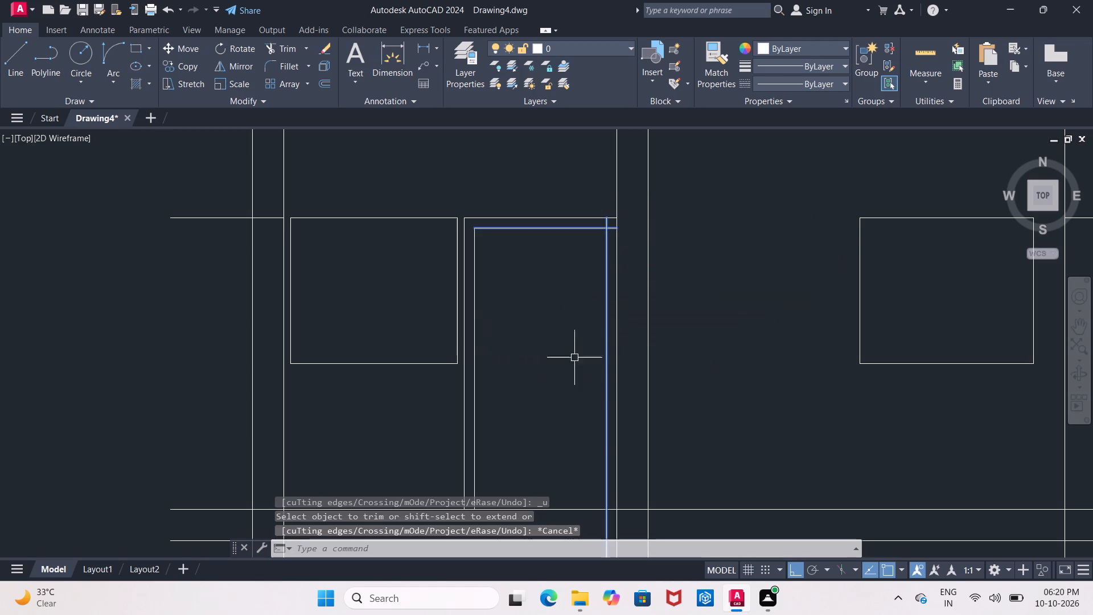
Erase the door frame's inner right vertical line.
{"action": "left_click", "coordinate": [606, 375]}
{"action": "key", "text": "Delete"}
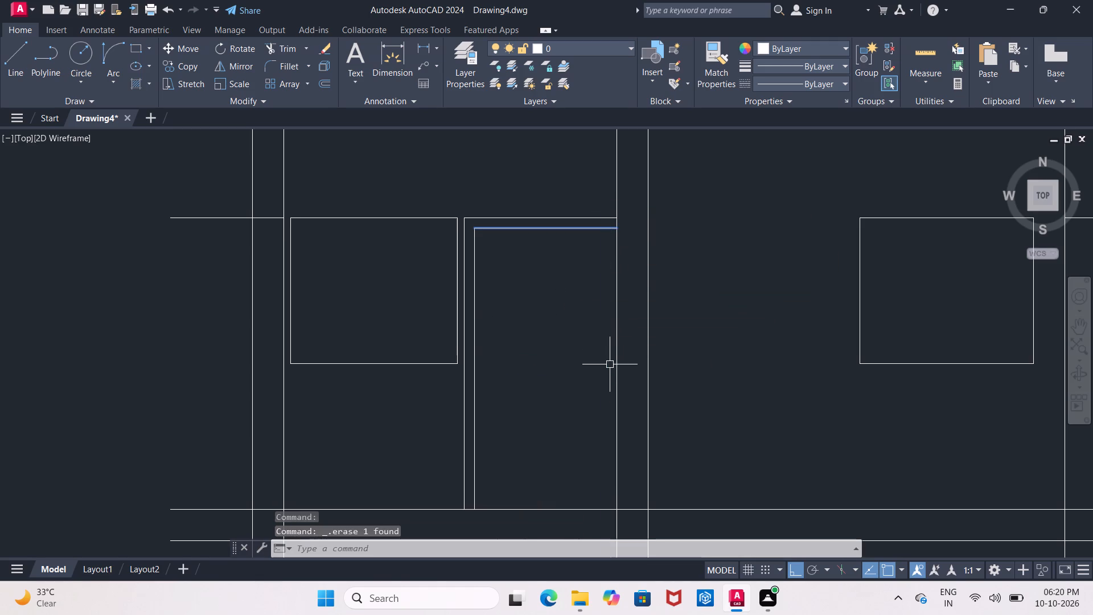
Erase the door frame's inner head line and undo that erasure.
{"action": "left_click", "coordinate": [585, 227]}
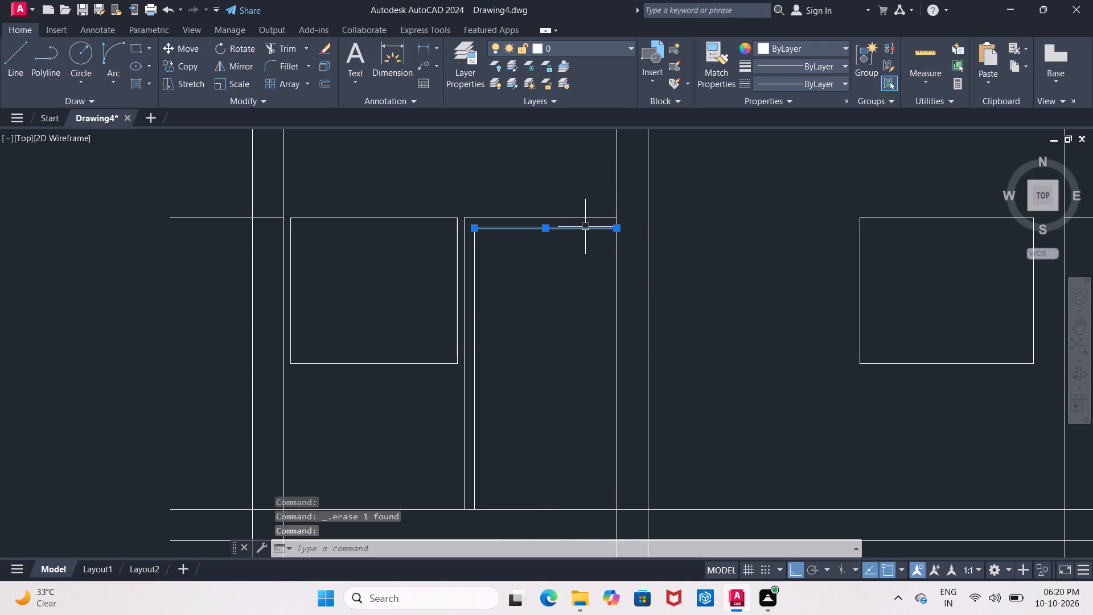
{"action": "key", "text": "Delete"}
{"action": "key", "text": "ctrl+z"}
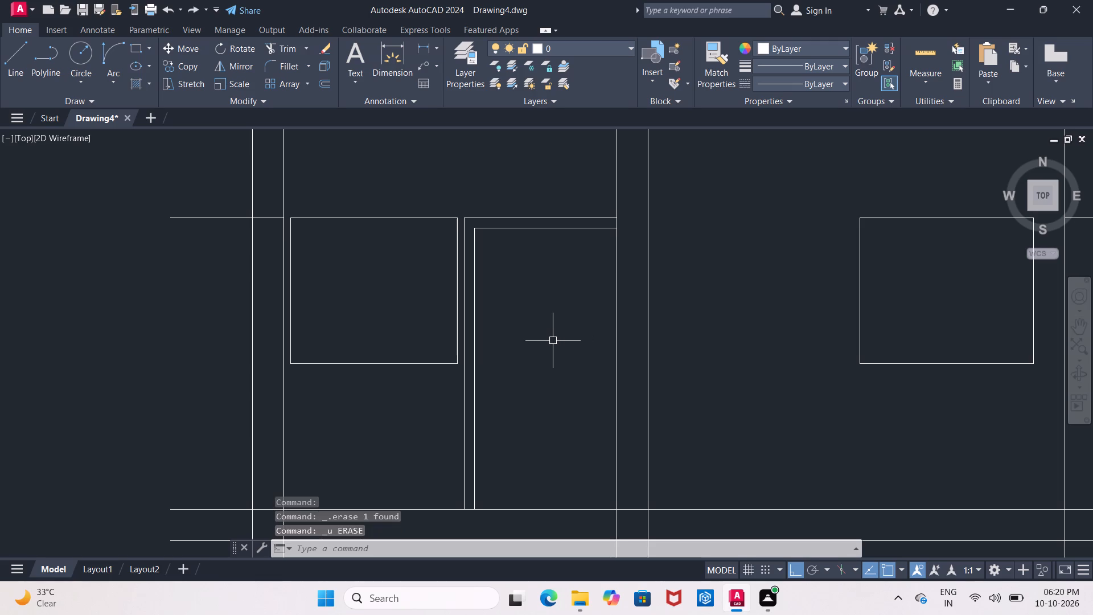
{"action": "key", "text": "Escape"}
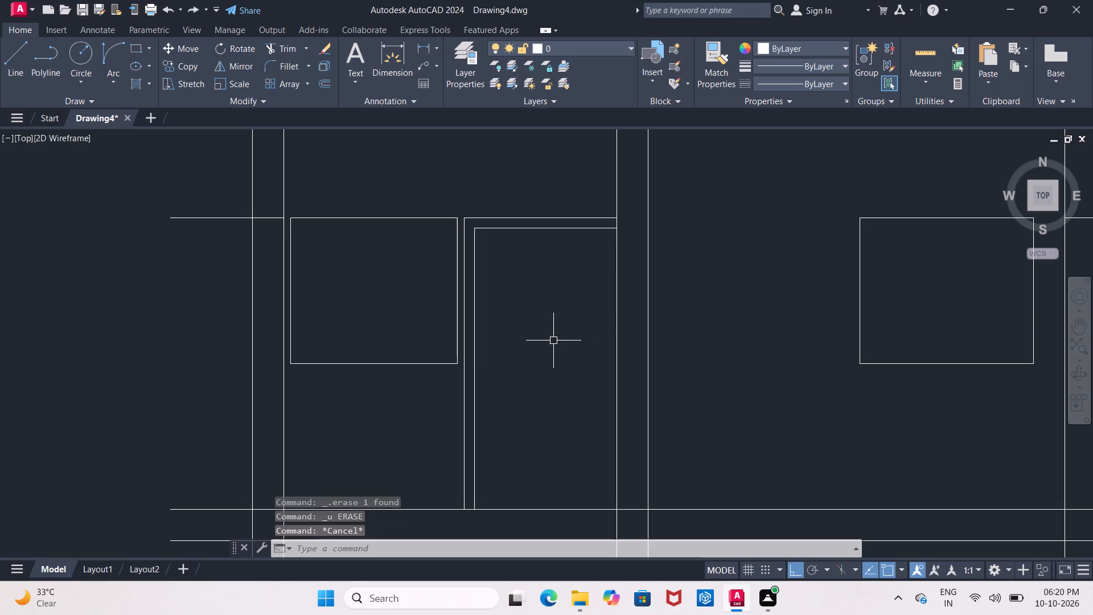
Offset the door's right side line 3" inward to form the inner right frame line again.
{"action": "key", "text": "o"}
{"action": "key", "text": "Return"}
{"action": "type", "text": "3\""}
{"action": "key", "text": "Return"}
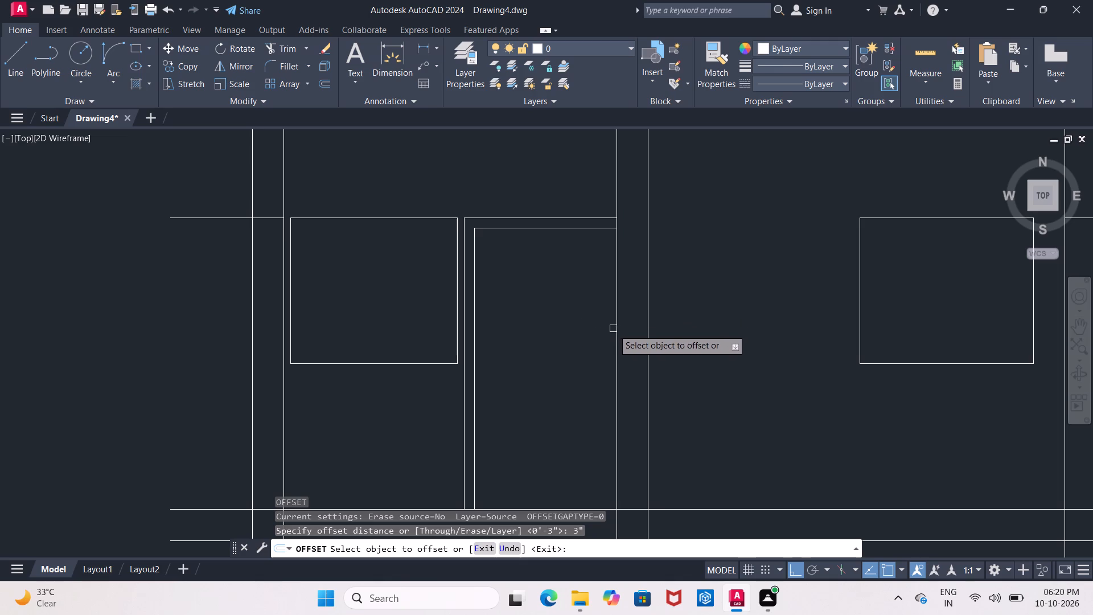
{"action": "left_click", "coordinate": [617, 334]}
{"action": "left_click", "coordinate": [542, 341]}
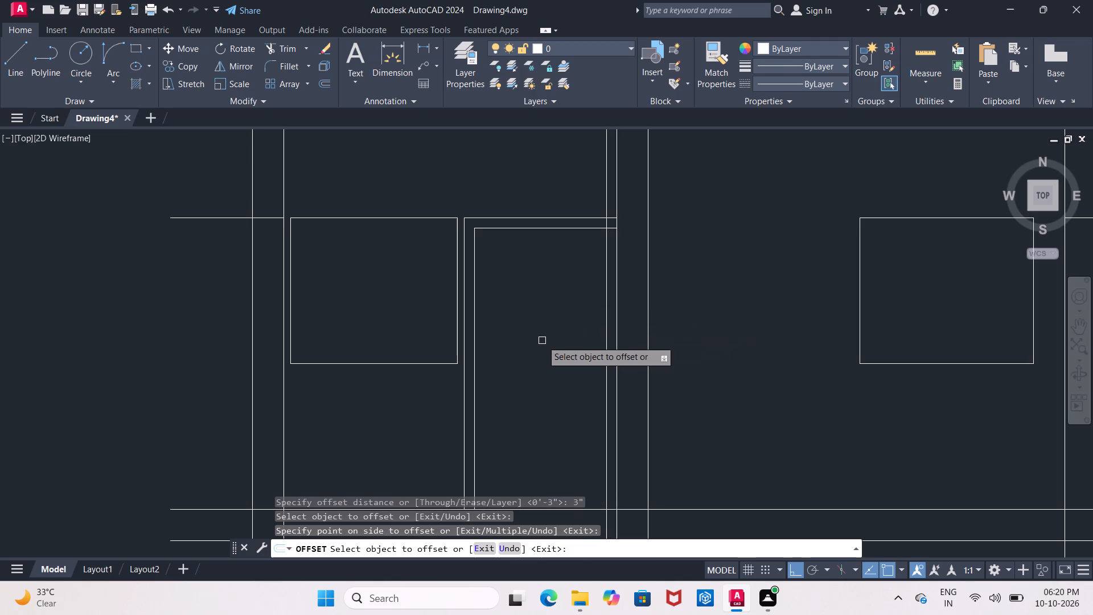
{"action": "key", "text": "Escape"}
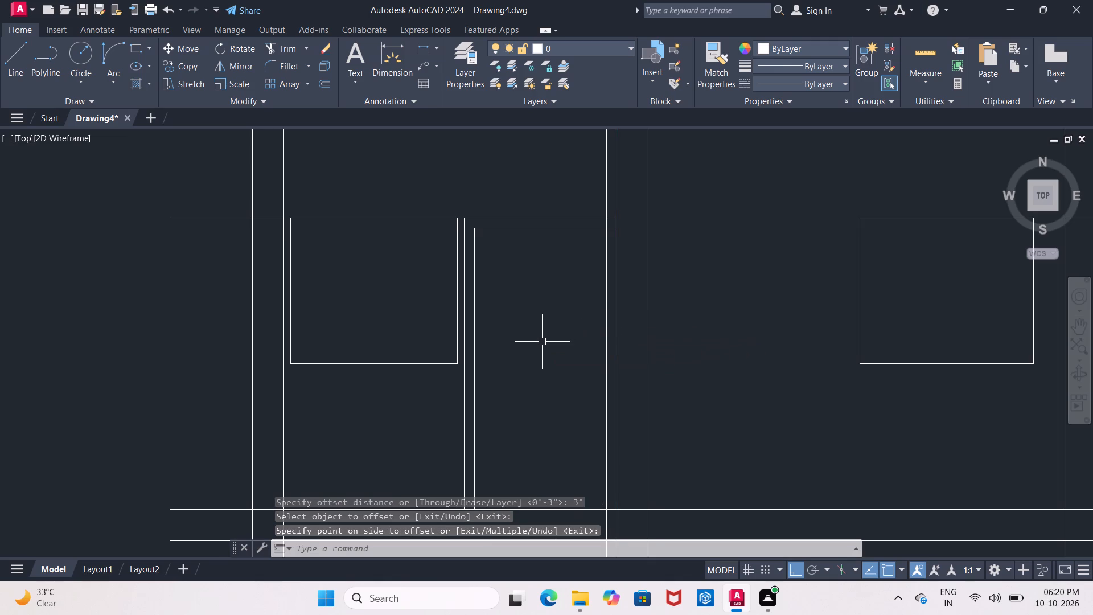
Trim the inner right frame line above the door head and the overlapping ends at the frame's upper right corner.
{"action": "type", "text": "tr"}
{"action": "key", "text": "Return"}
{"action": "key", "text": "Return"}
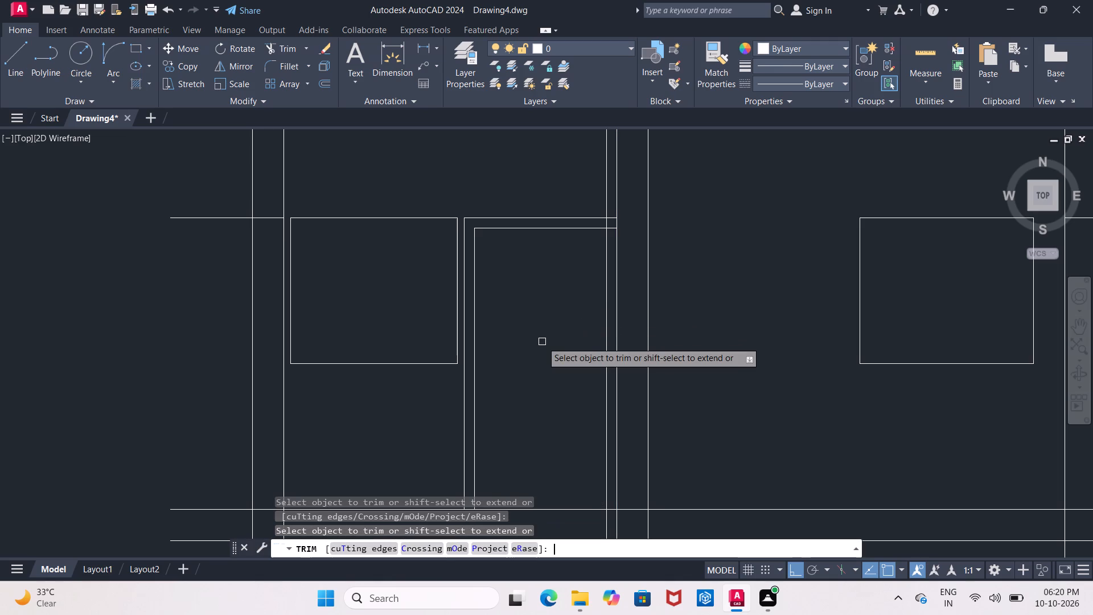
{"action": "left_click", "coordinate": [605, 204]}
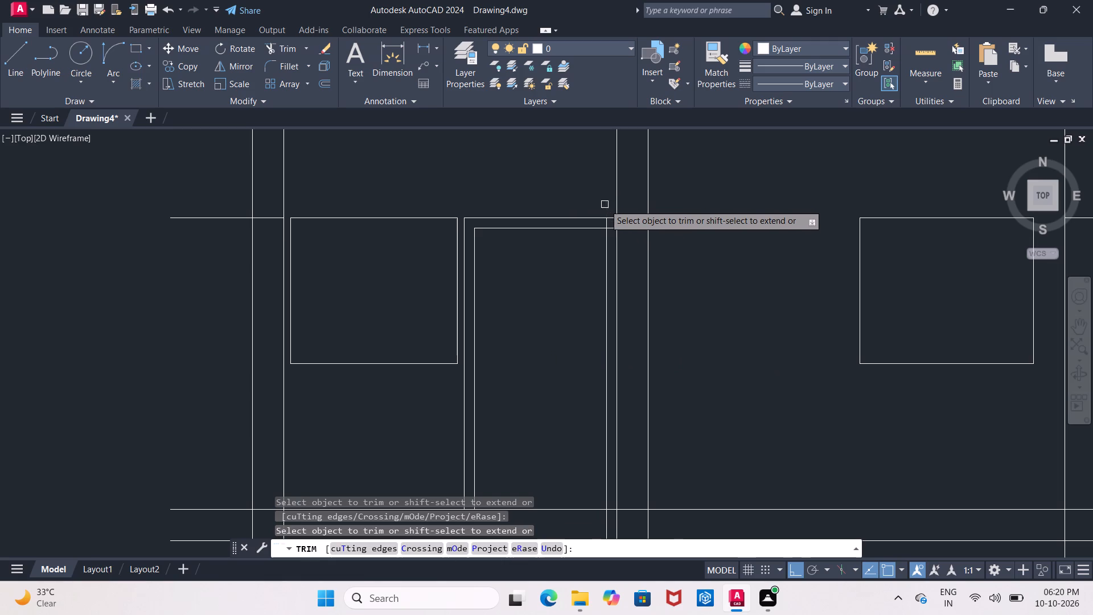
{"action": "scroll", "coordinate": [606, 208], "scroll_direction": "up", "scroll_amount": 2}
{"action": "middle_click_drag", "start_coordinate": [606, 208], "coordinate": [587, 196]}
{"action": "left_click_drag", "start_coordinate": [557, 240], "coordinate": [603, 244]}
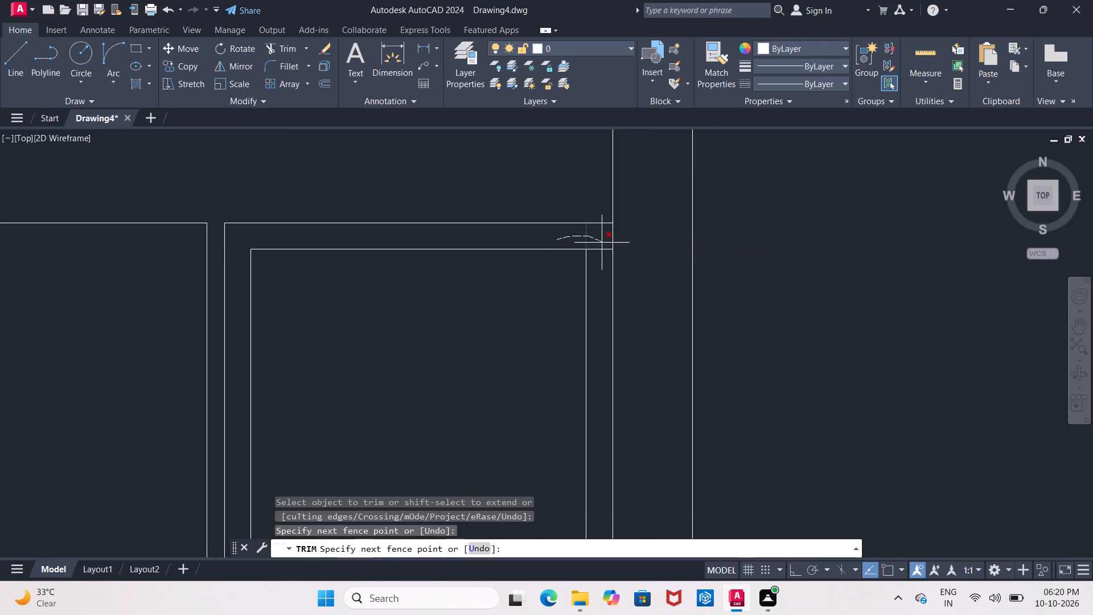
{"action": "left_click_drag", "start_coordinate": [603, 244], "coordinate": [605, 256]}
{"action": "scroll", "coordinate": [605, 252], "scroll_direction": "down", "scroll_amount": 3}
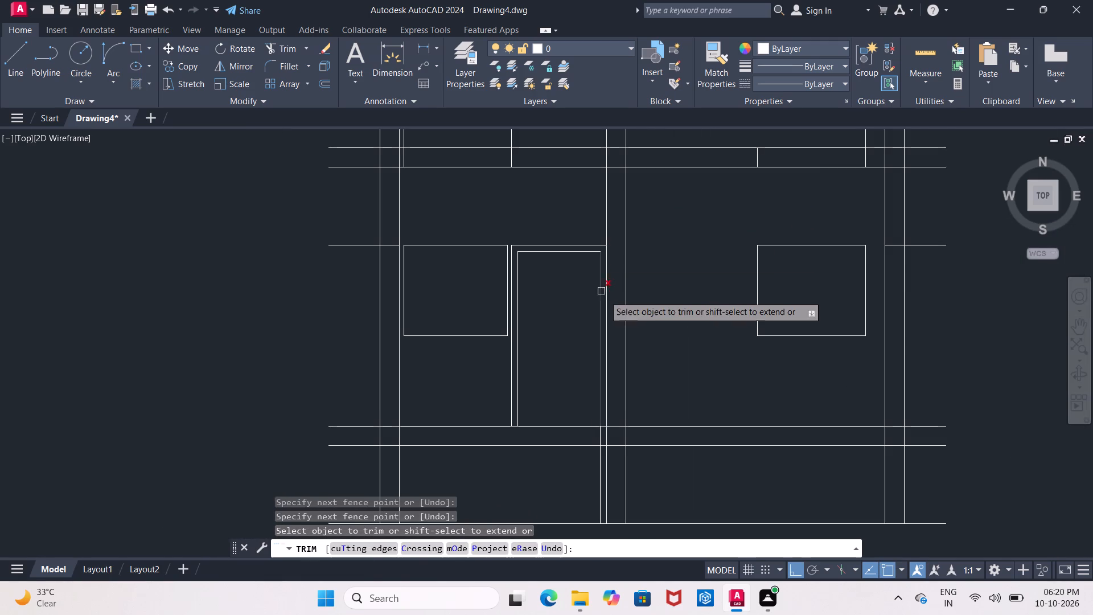
{"action": "scroll", "coordinate": [606, 300], "scroll_direction": "up", "scroll_amount": 2}
{"action": "middle_click_drag", "start_coordinate": [627, 304], "coordinate": [610, 243]}
{"action": "scroll", "coordinate": [610, 243], "scroll_direction": "down", "scroll_amount": 2}
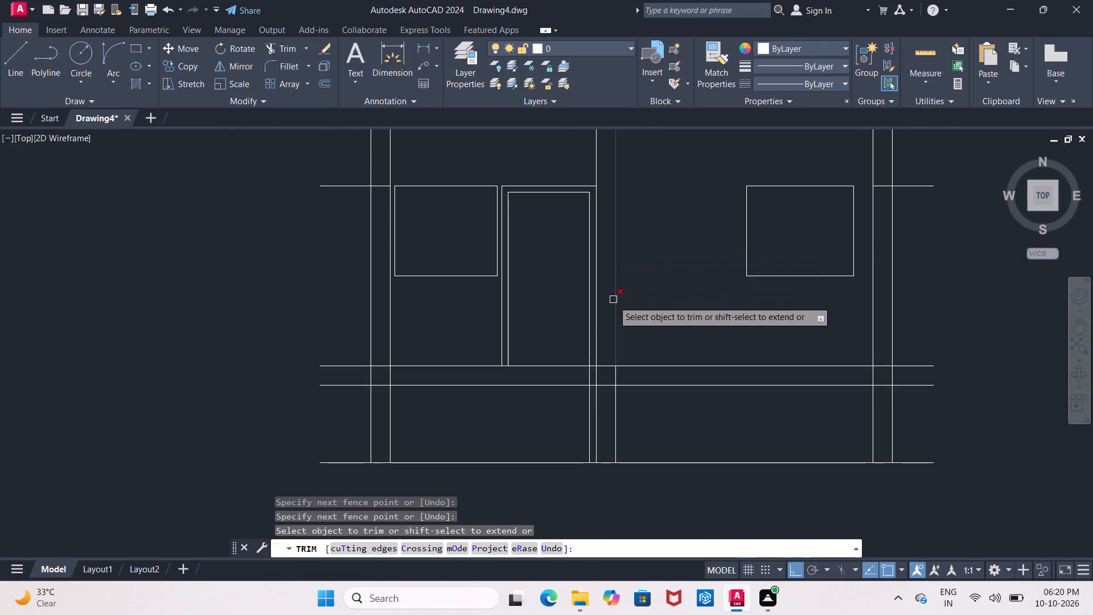
{"action": "scroll", "coordinate": [599, 334], "scroll_direction": "up", "scroll_amount": 2}
{"action": "middle_click_drag", "start_coordinate": [600, 334], "coordinate": [609, 288]}
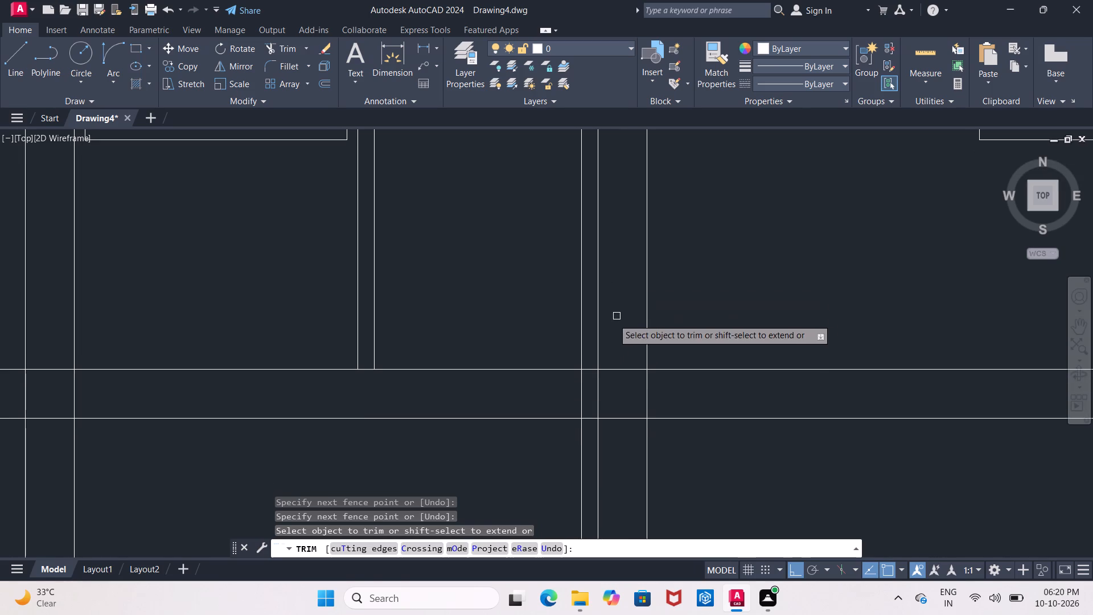
{"action": "scroll", "coordinate": [606, 355], "scroll_direction": "down", "scroll_amount": 1}
{"action": "key", "text": "Escape"}
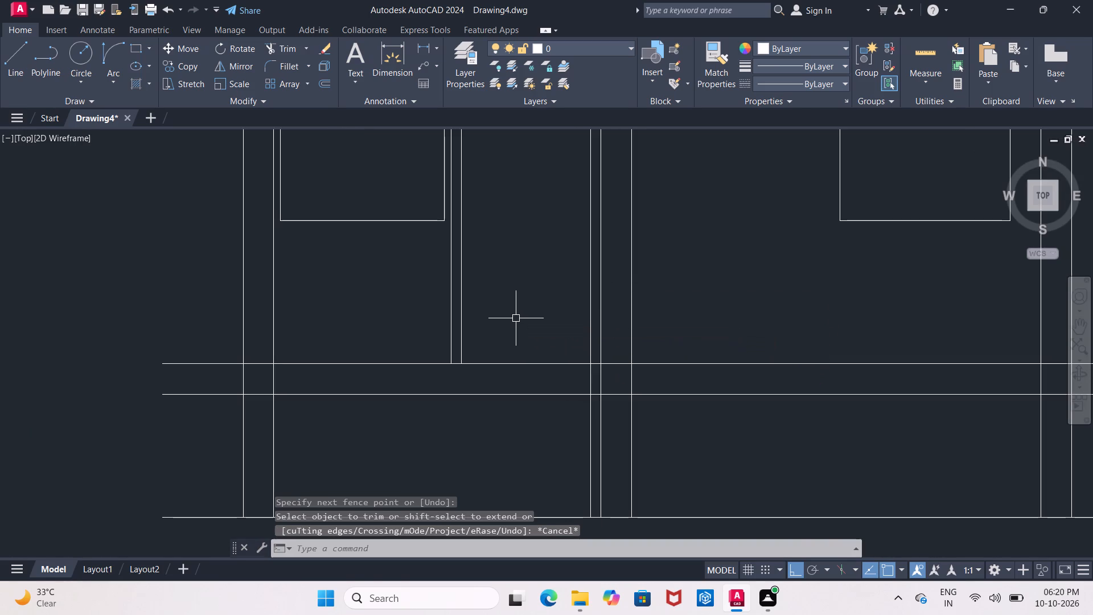
Offset the floor line at the door's base 3" upward to form the door frame's inner bottom line.
{"action": "key", "text": "o"}
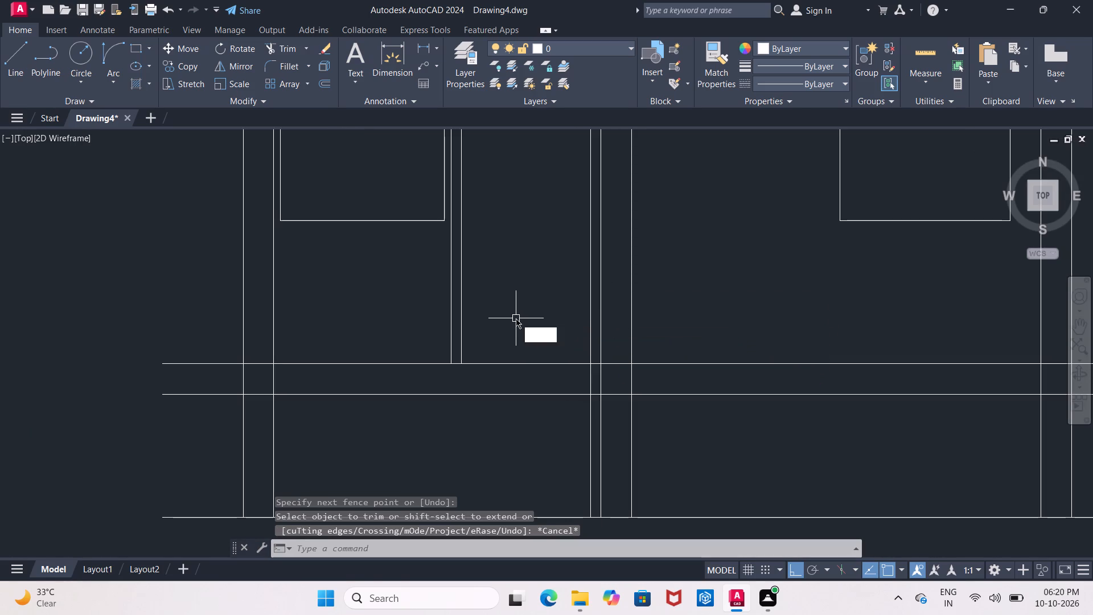
{"action": "key", "text": "Return"}
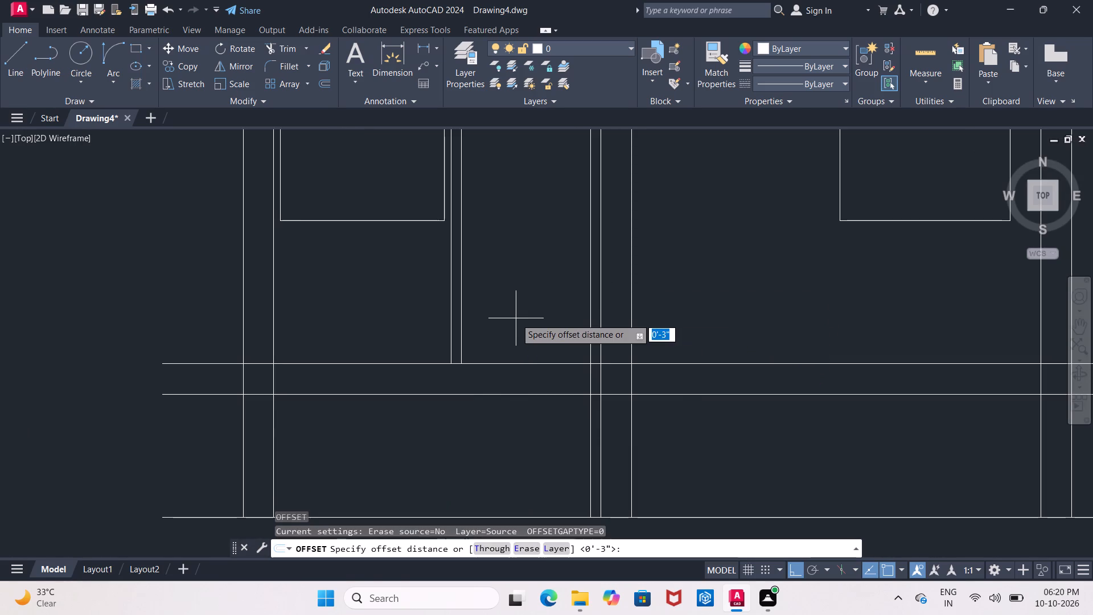
{"action": "type", "text": "3\""}
{"action": "key", "text": "Return"}
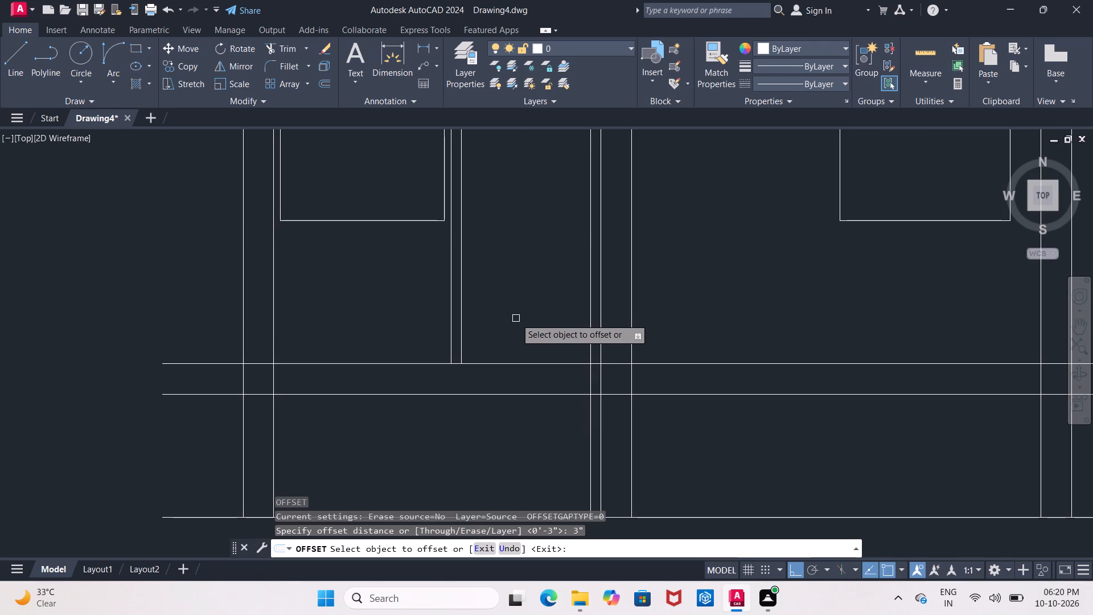
{"action": "left_click", "coordinate": [516, 365]}
{"action": "left_click", "coordinate": [518, 333]}
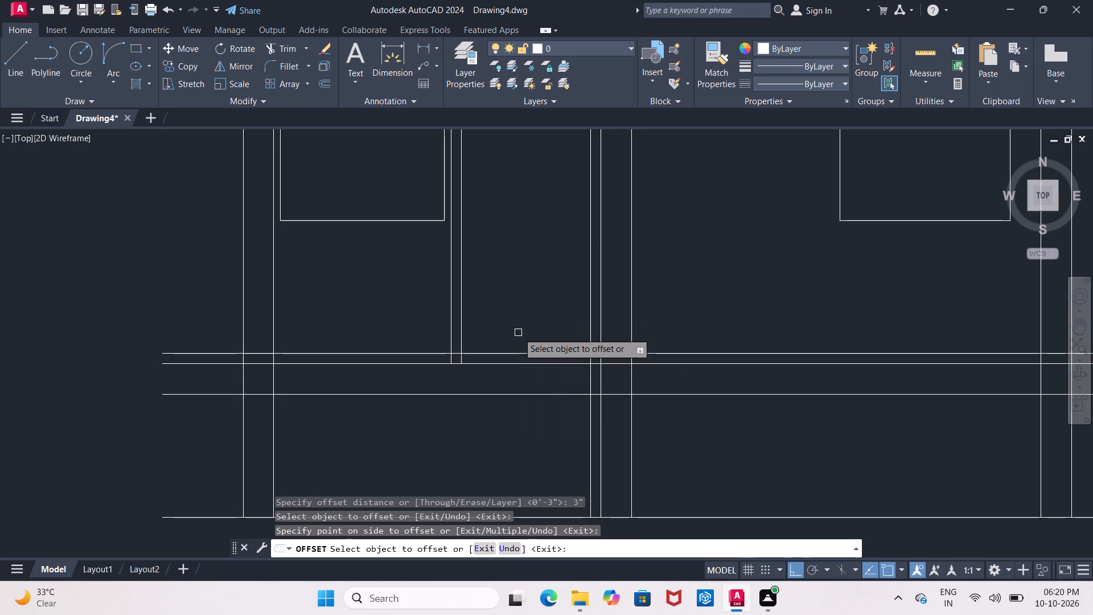
{"action": "key", "text": "Escape"}
Trim the overlapping line ends at the door frame's two lower corners and the inner right line's extension below the floor line.
{"action": "type", "text": "tr"}
{"action": "key", "text": "Return"}
{"action": "key", "text": "Return"}
{"action": "scroll", "coordinate": [501, 326], "scroll_direction": "up", "scroll_amount": 1}
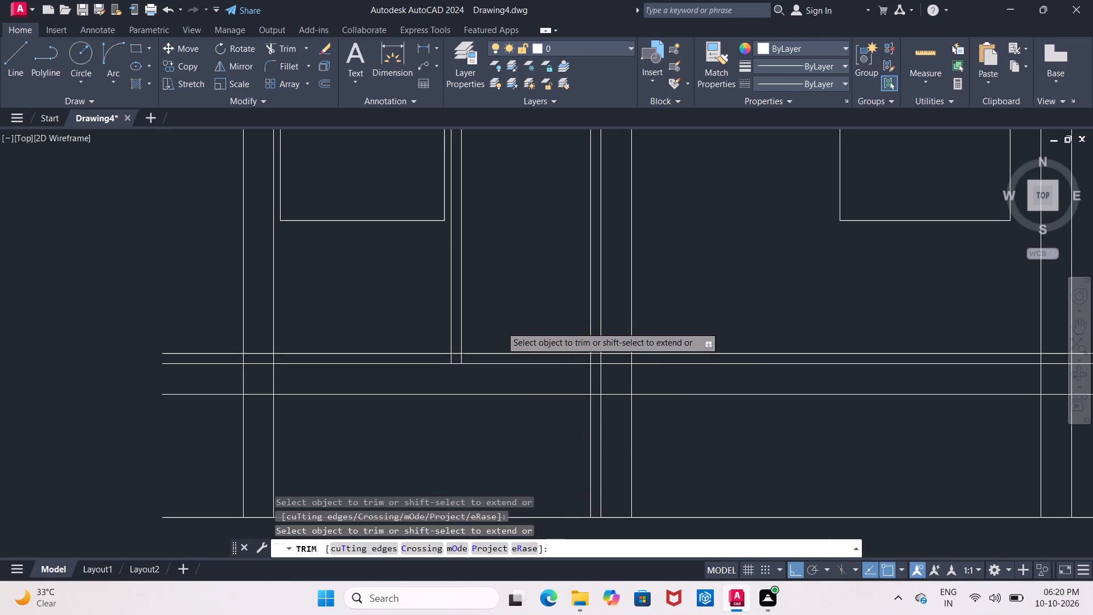
{"action": "scroll", "coordinate": [501, 326], "scroll_direction": "up", "scroll_amount": 1}
{"action": "middle_click_drag", "start_coordinate": [501, 326], "coordinate": [500, 286]}
{"action": "left_click_drag", "start_coordinate": [380, 339], "coordinate": [381, 357]}
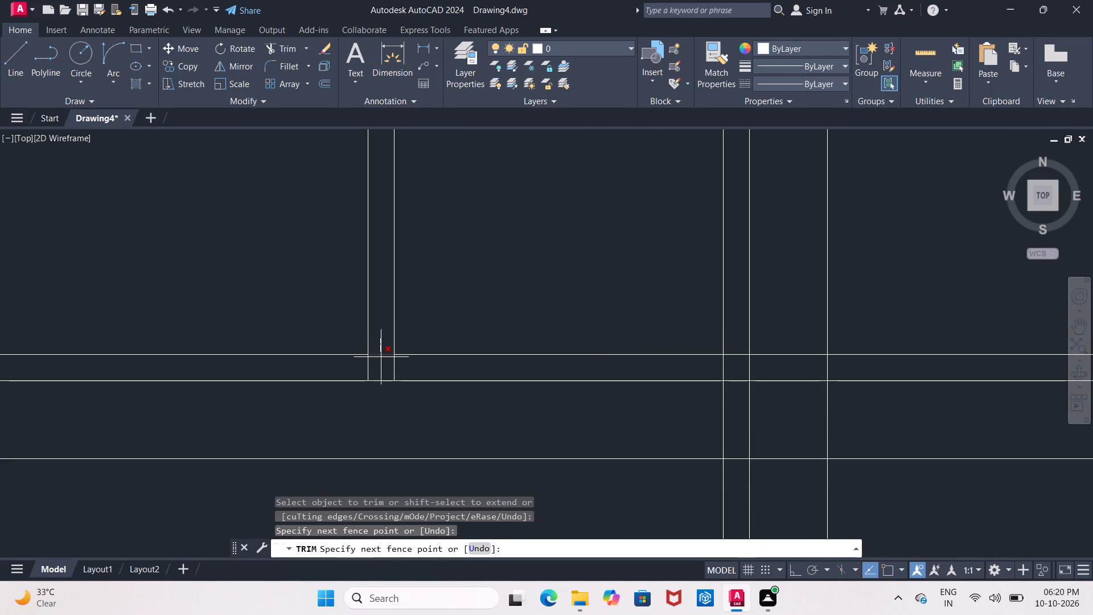
{"action": "left_click_drag", "start_coordinate": [381, 357], "coordinate": [402, 368]}
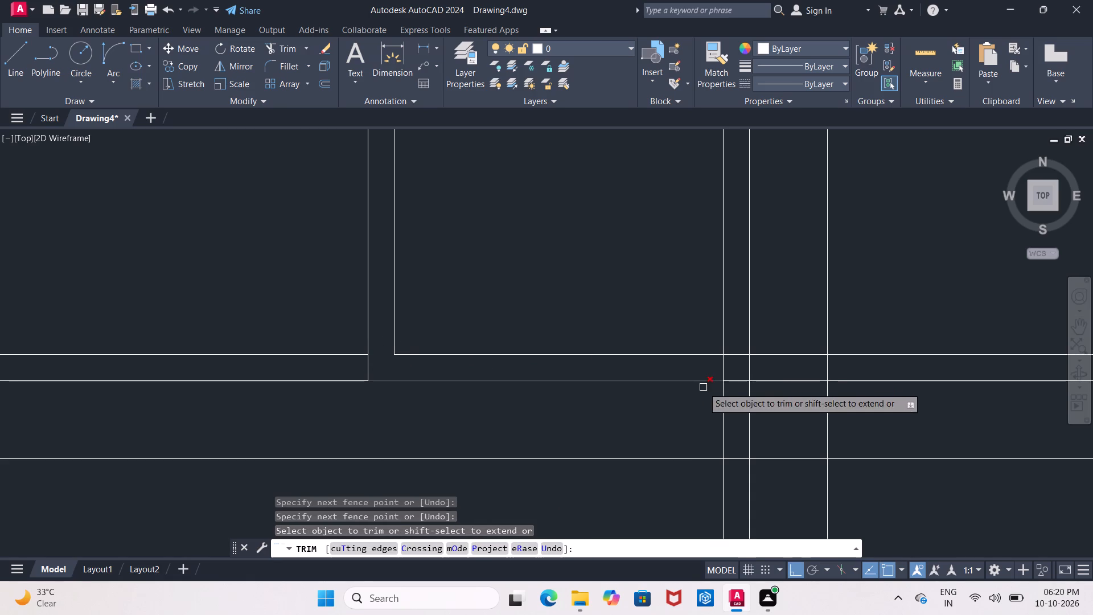
{"action": "left_click_drag", "start_coordinate": [739, 339], "coordinate": [711, 365]}
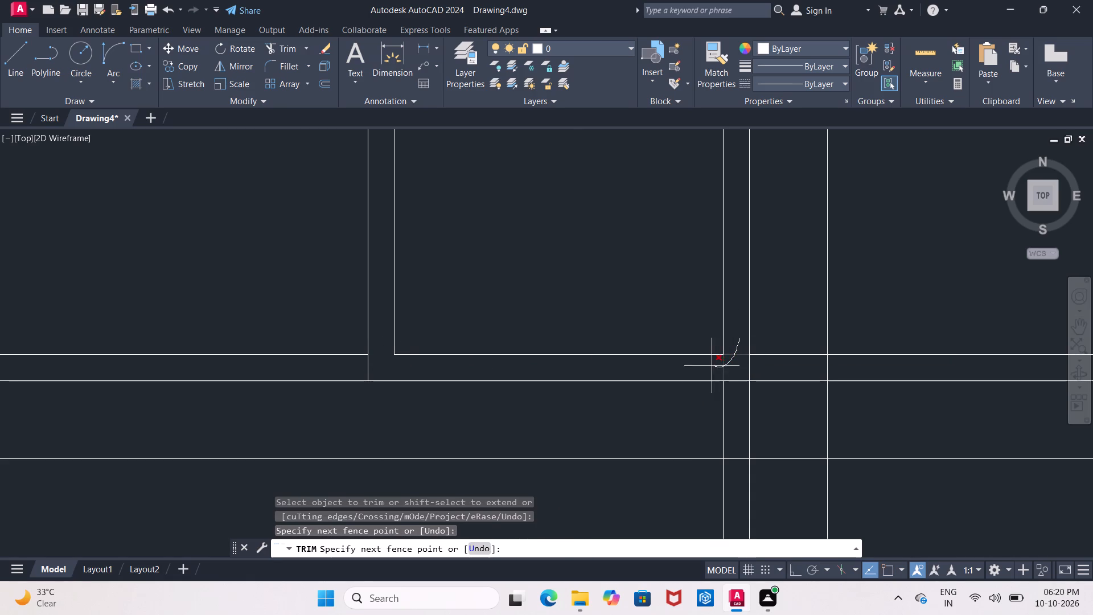
{"action": "left_click_drag", "start_coordinate": [711, 365], "coordinate": [710, 365]}
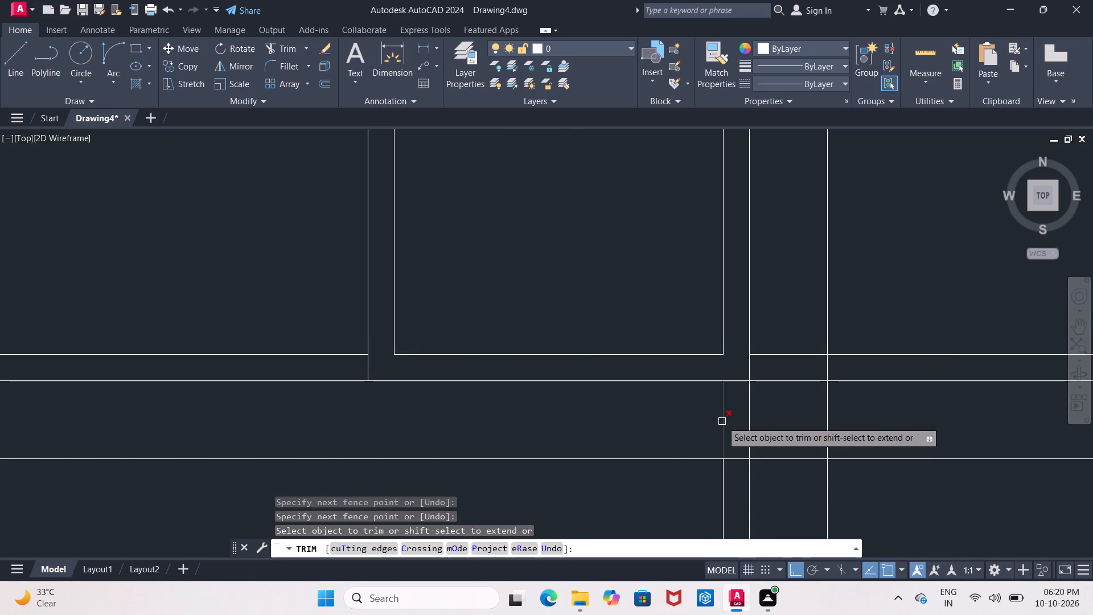
{"action": "left_click", "coordinate": [722, 421]}
{"action": "scroll", "coordinate": [723, 419], "scroll_direction": "down", "scroll_amount": 2}
{"action": "left_click", "coordinate": [721, 462]}
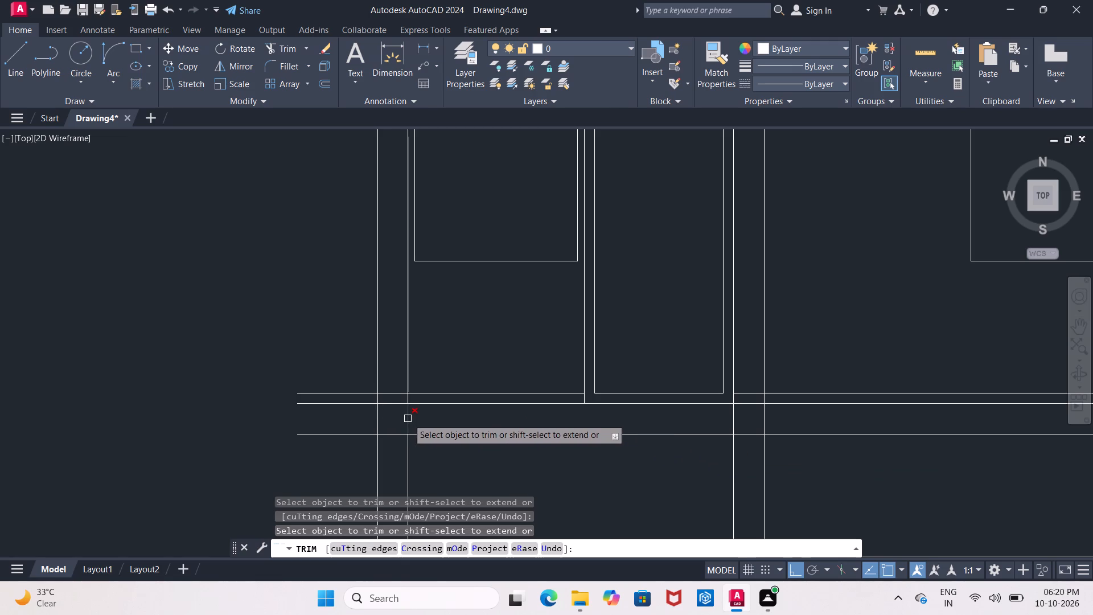
Trim away the leftover pieces of the offset bottom line on both sides of the door, out past the outer walls.
{"action": "scroll", "coordinate": [410, 419], "scroll_direction": "down", "scroll_amount": 2}
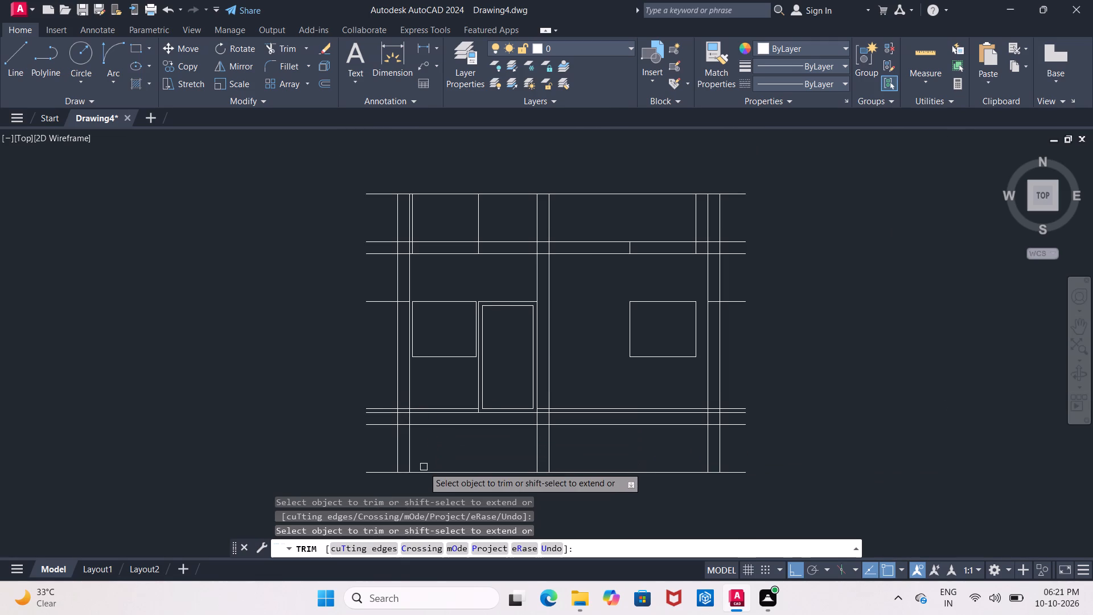
{"action": "scroll", "coordinate": [428, 454], "scroll_direction": "up", "scroll_amount": 2}
{"action": "middle_click_drag", "start_coordinate": [428, 454], "coordinate": [438, 429]}
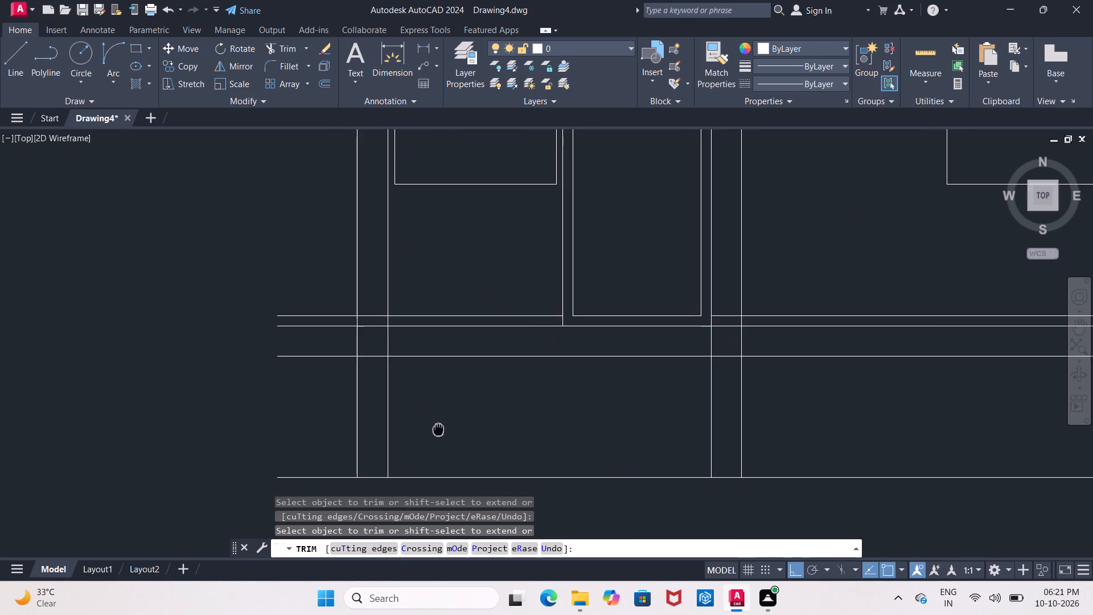
{"action": "middle_click_drag", "start_coordinate": [438, 429], "coordinate": [289, 460]}
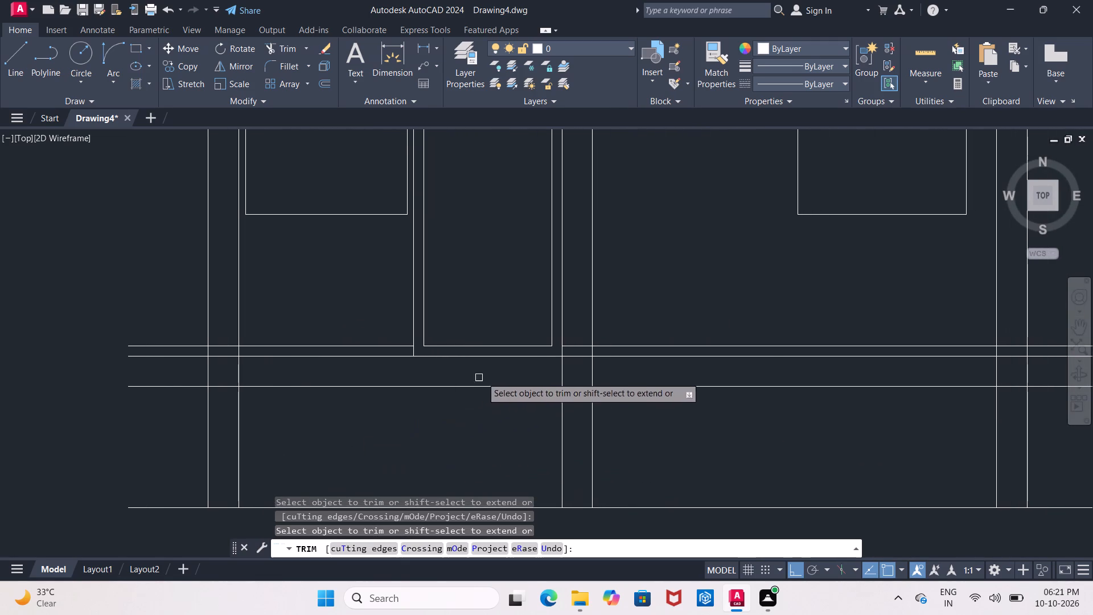
{"action": "scroll", "coordinate": [564, 351], "scroll_direction": "up", "scroll_amount": 2}
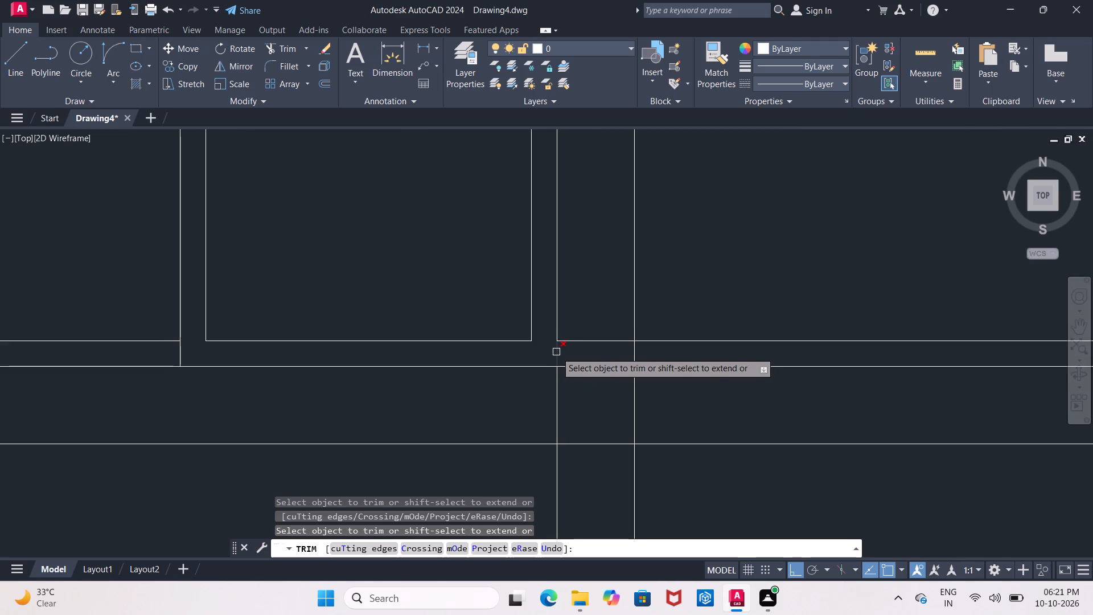
{"action": "scroll", "coordinate": [519, 403], "scroll_direction": "down", "scroll_amount": 2}
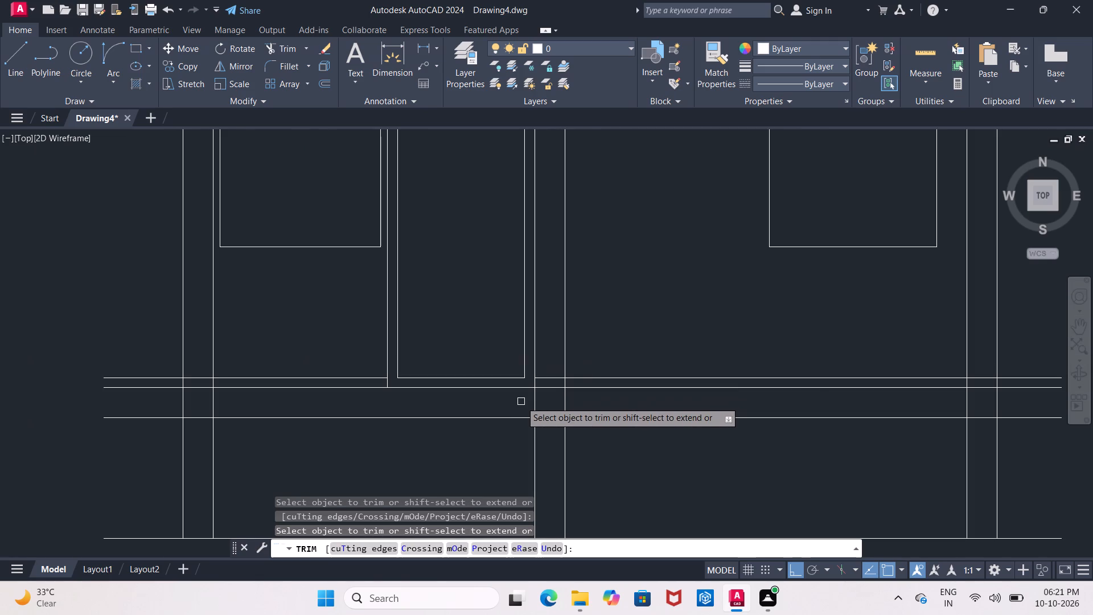
{"action": "scroll", "coordinate": [521, 401], "scroll_direction": "down", "scroll_amount": 1}
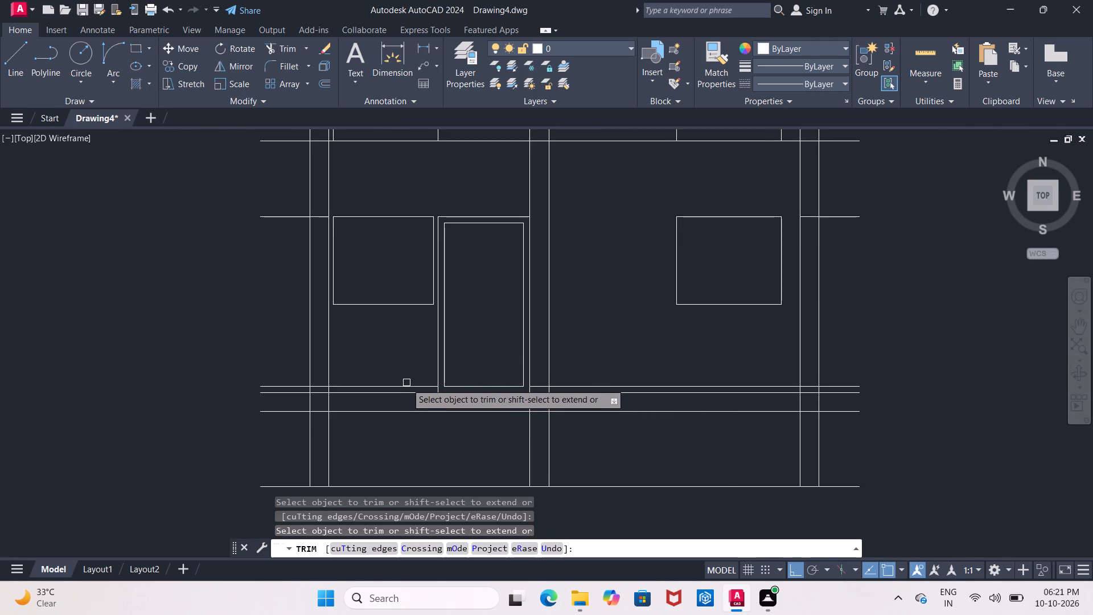
{"action": "left_click", "coordinate": [406, 384]}
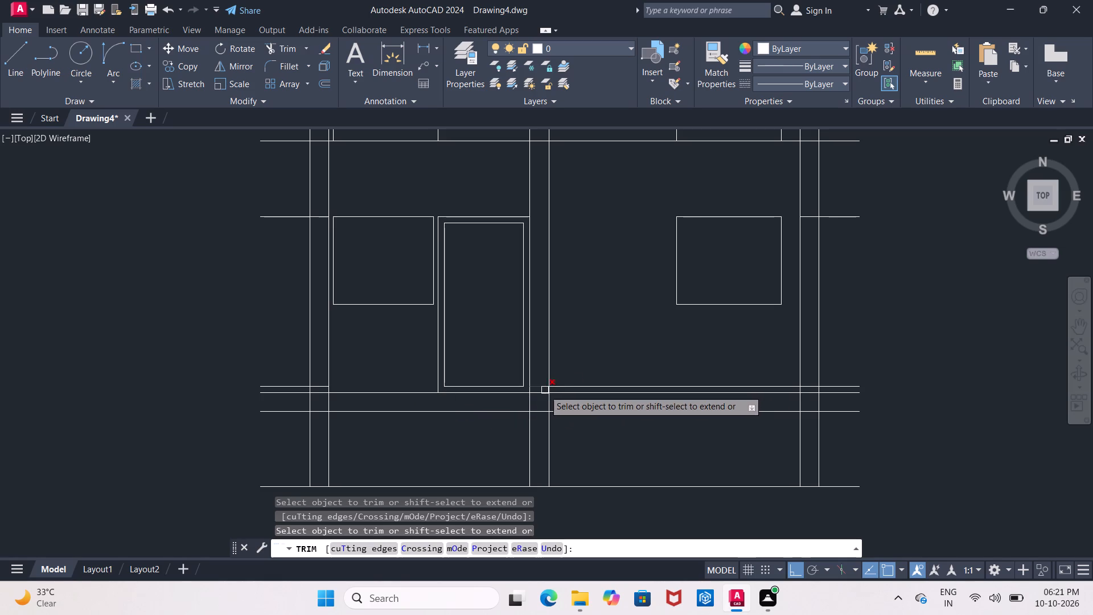
{"action": "left_click", "coordinate": [540, 388]}
{"action": "left_click", "coordinate": [573, 387]}
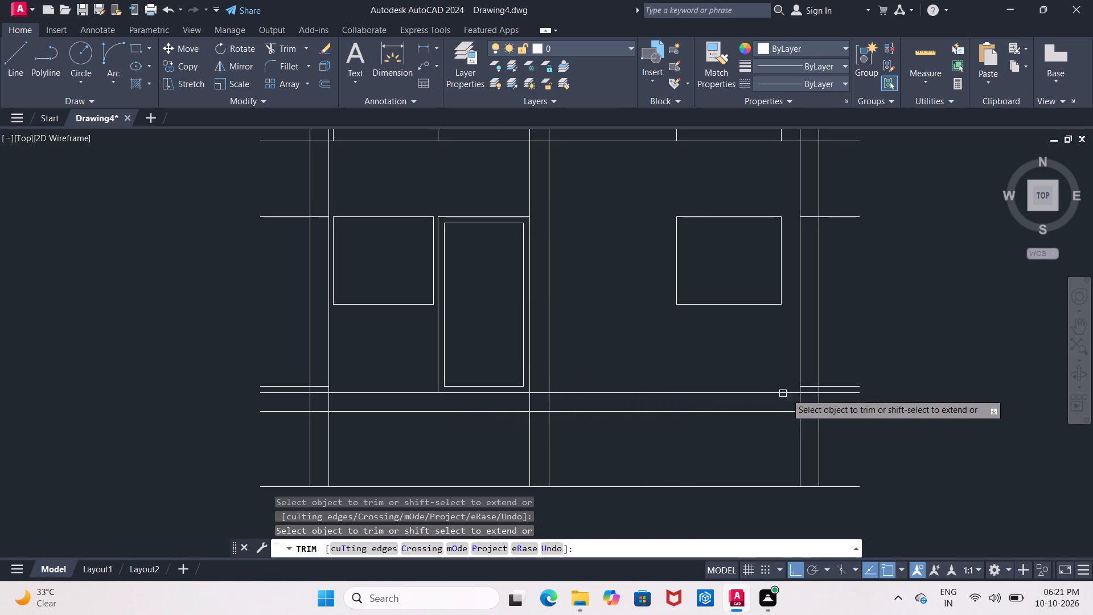
{"action": "left_click", "coordinate": [811, 386]}
{"action": "left_click", "coordinate": [832, 386]}
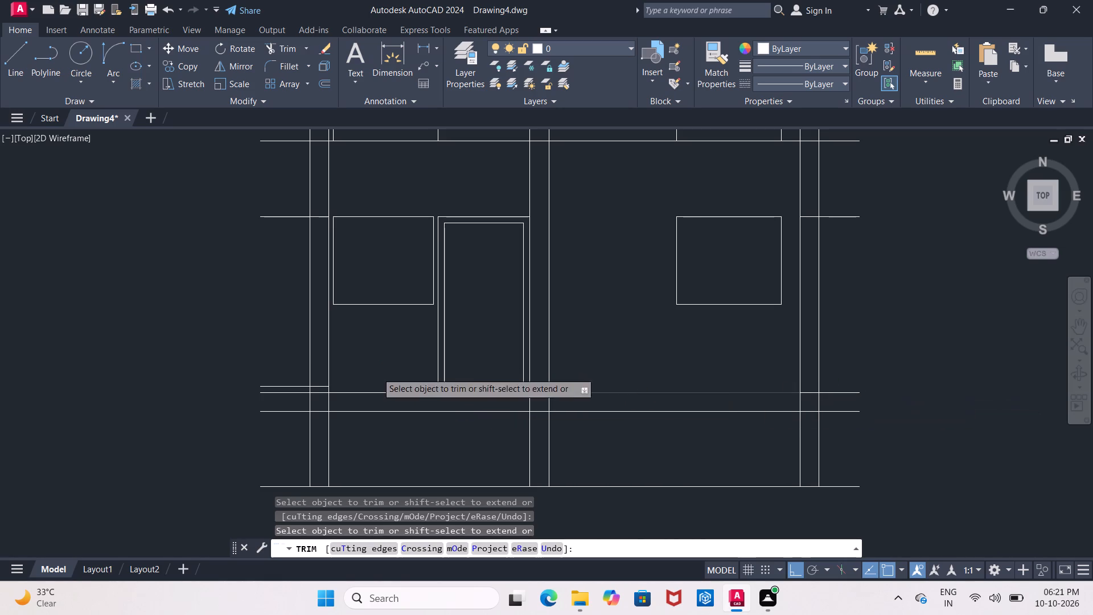
{"action": "left_click", "coordinate": [321, 387]}
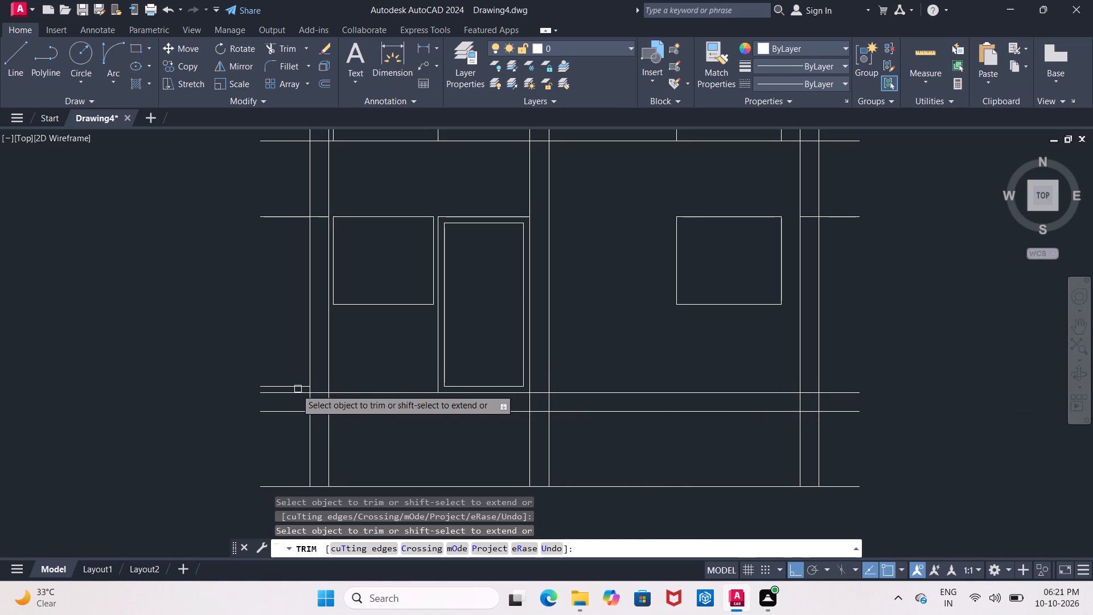
{"action": "left_click", "coordinate": [294, 385]}
{"action": "scroll", "coordinate": [294, 385], "scroll_direction": "down", "scroll_amount": 2}
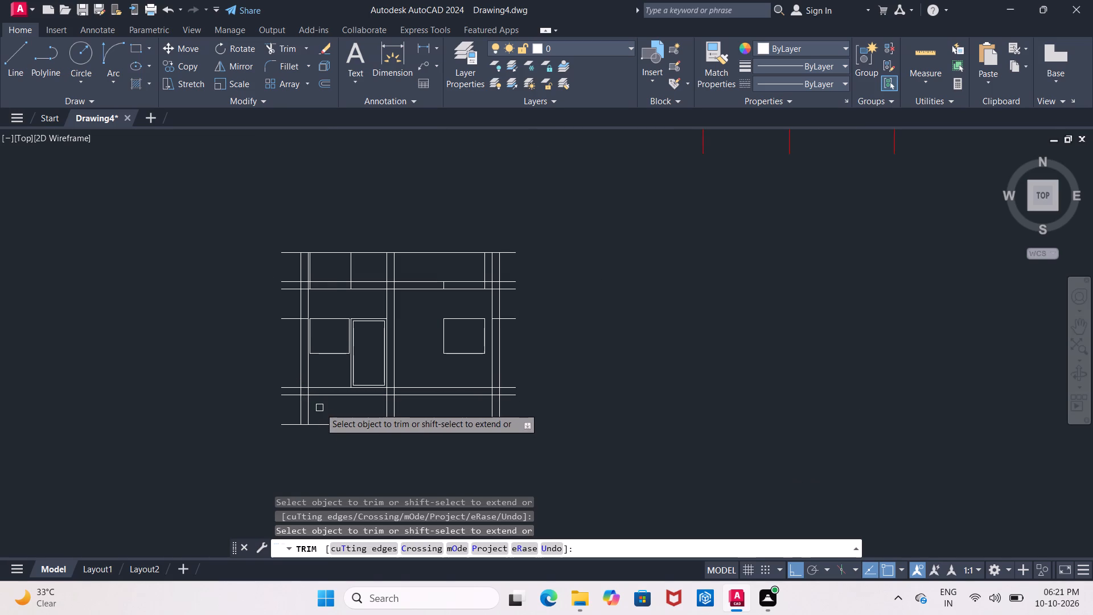
{"action": "scroll", "coordinate": [332, 371], "scroll_direction": "up", "scroll_amount": 1}
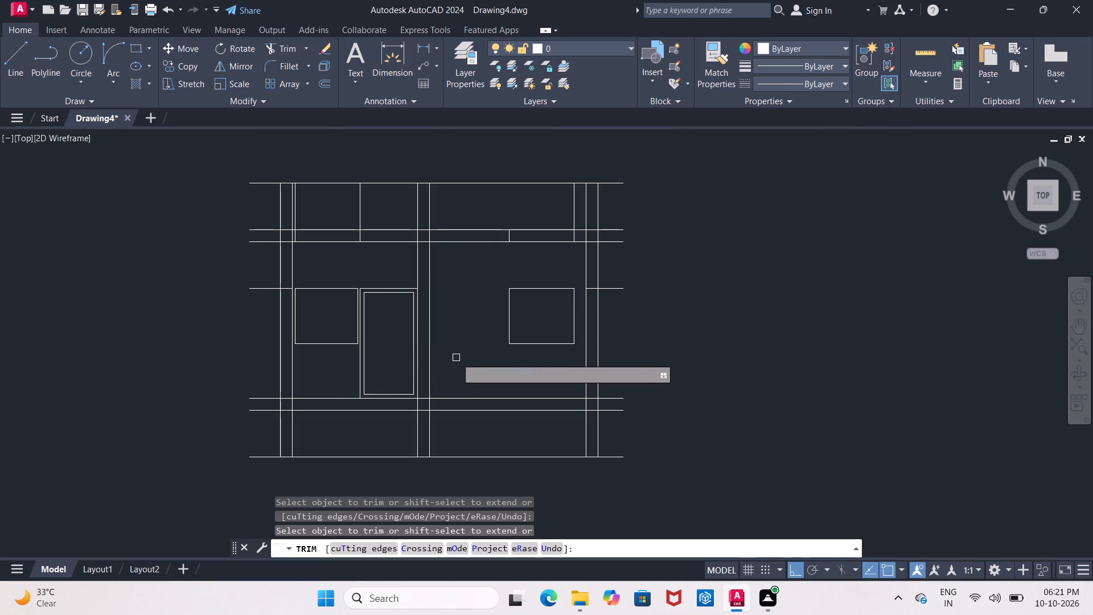
{"action": "middle_click_drag", "start_coordinate": [458, 362], "coordinate": [537, 362]}
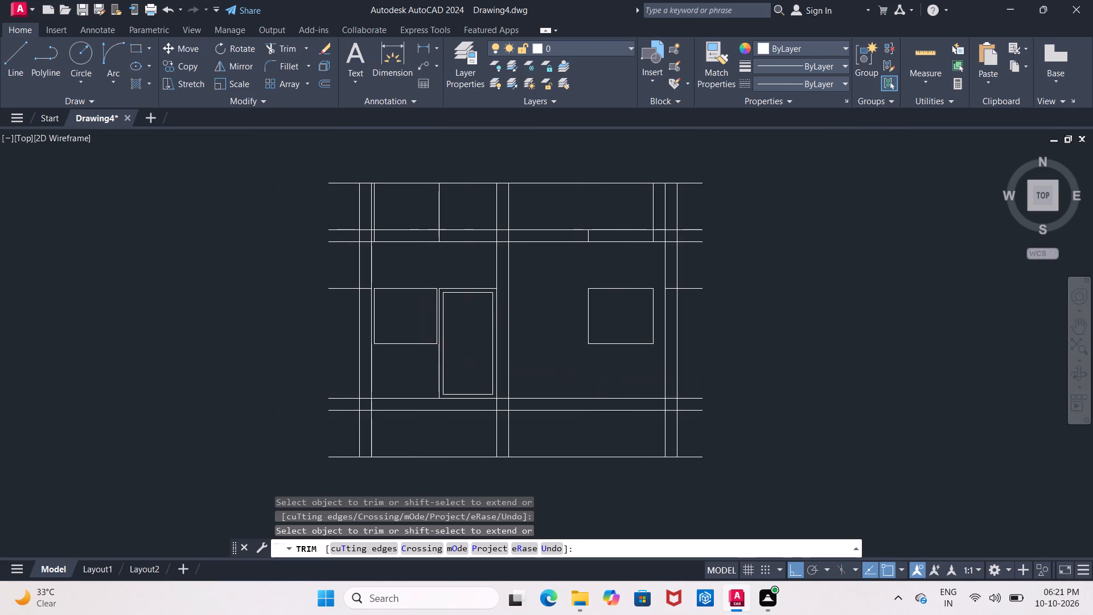
{"action": "scroll", "coordinate": [400, 319], "scroll_direction": "up", "scroll_amount": 2}
{"action": "key", "text": "Escape"}
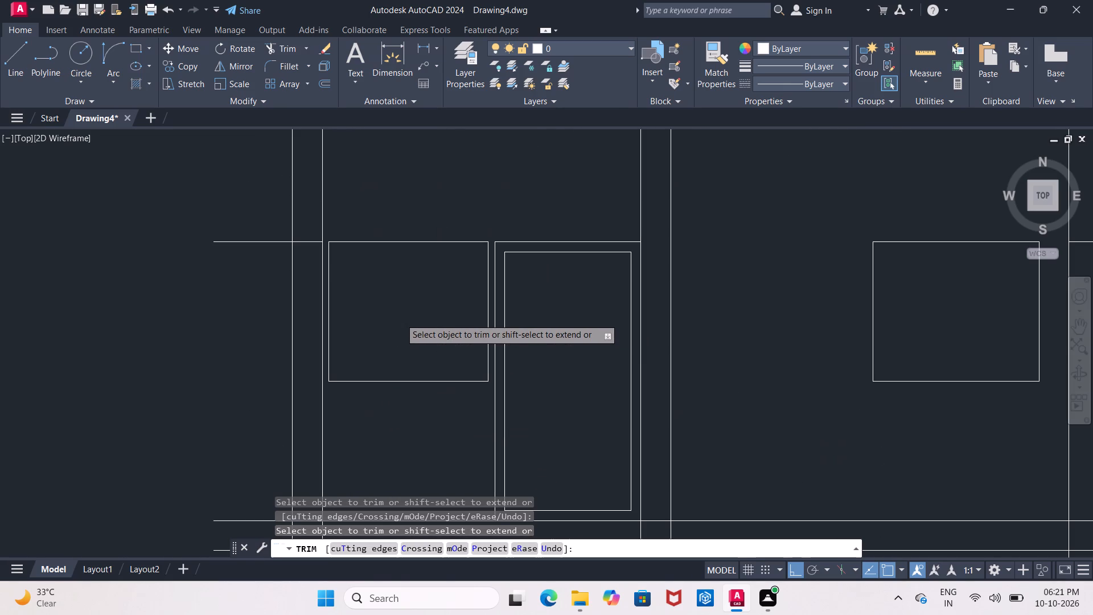
Offset all four sides of the window beside the door 3" inward to form its inner frame lines.
{"action": "key", "text": "o"}
{"action": "key", "text": "Return"}
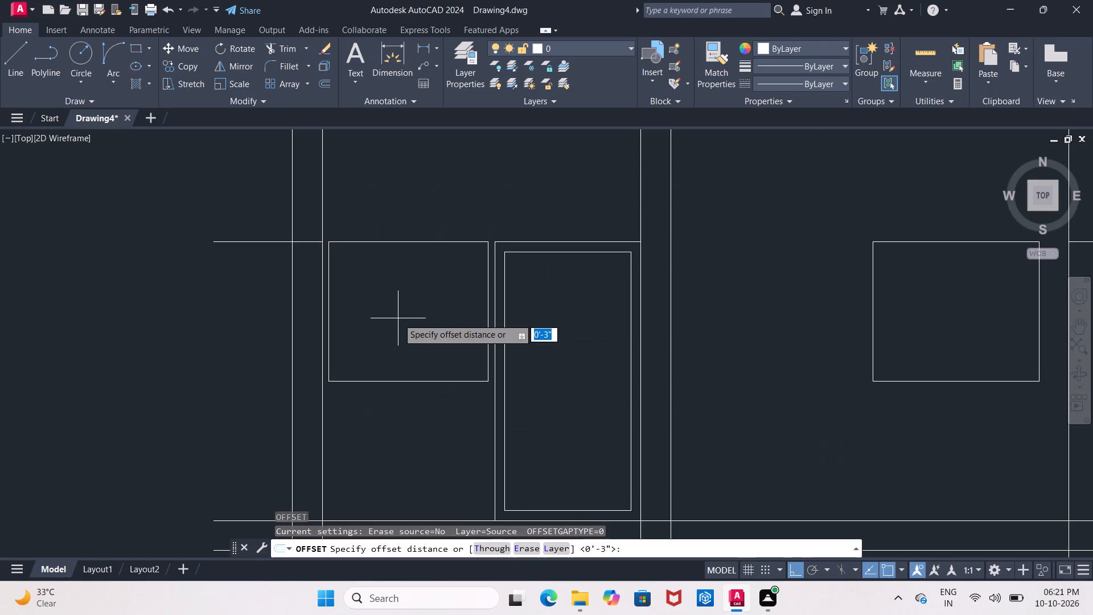
{"action": "type", "text": "3\""}
{"action": "key", "text": "Return"}
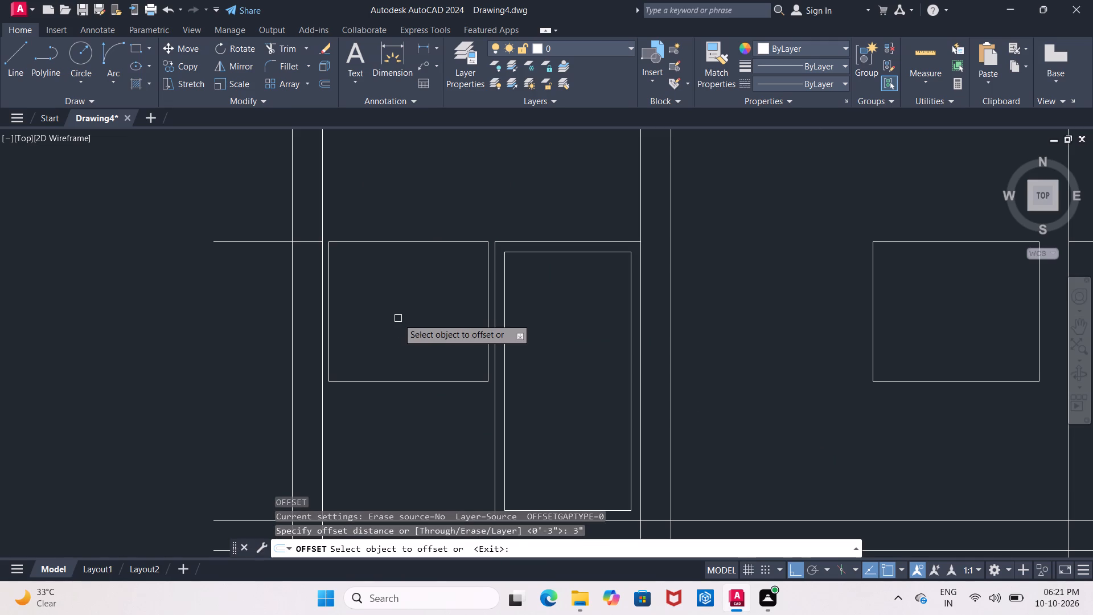
{"action": "left_click", "coordinate": [412, 239]}
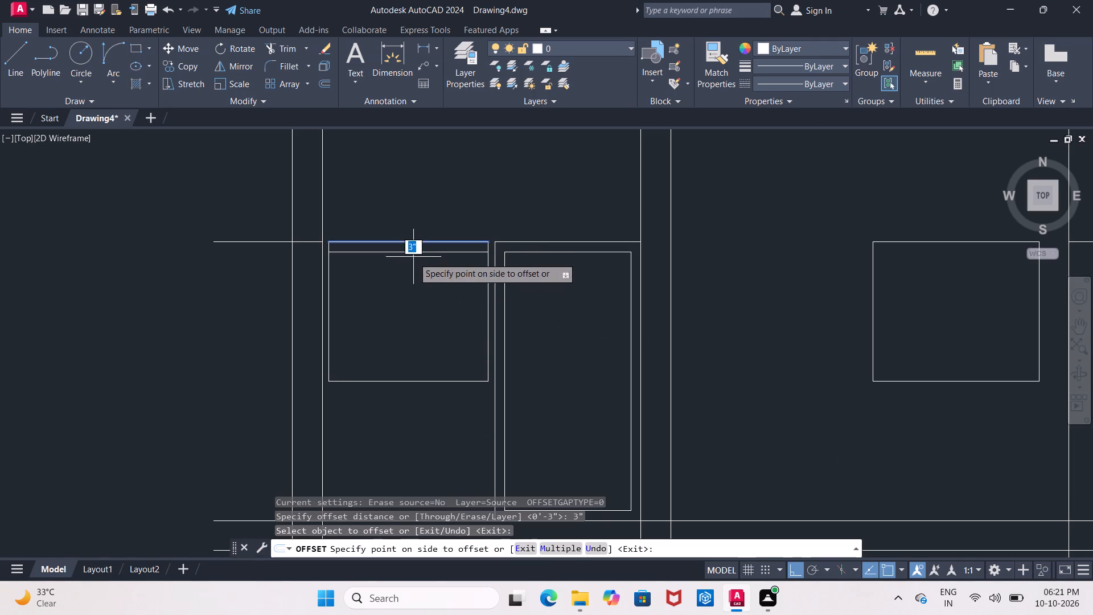
{"action": "left_click", "coordinate": [413, 261]}
{"action": "left_click", "coordinate": [420, 379]}
{"action": "left_click", "coordinate": [424, 333]}
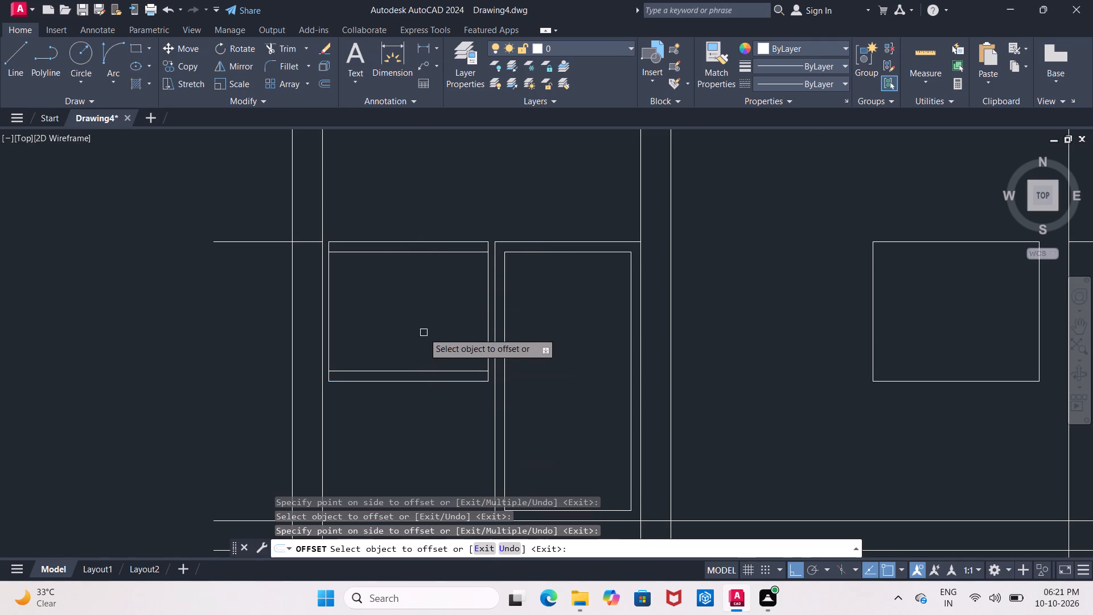
{"action": "left_click", "coordinate": [330, 341]}
{"action": "left_click", "coordinate": [381, 335]}
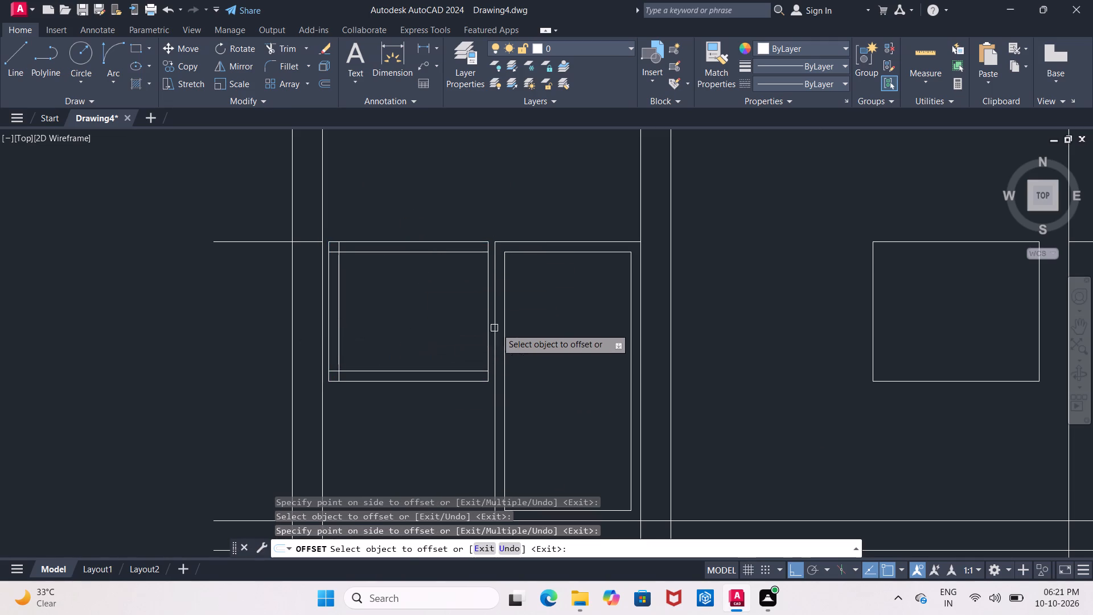
{"action": "left_click", "coordinate": [486, 335]}
{"action": "left_click", "coordinate": [457, 335]}
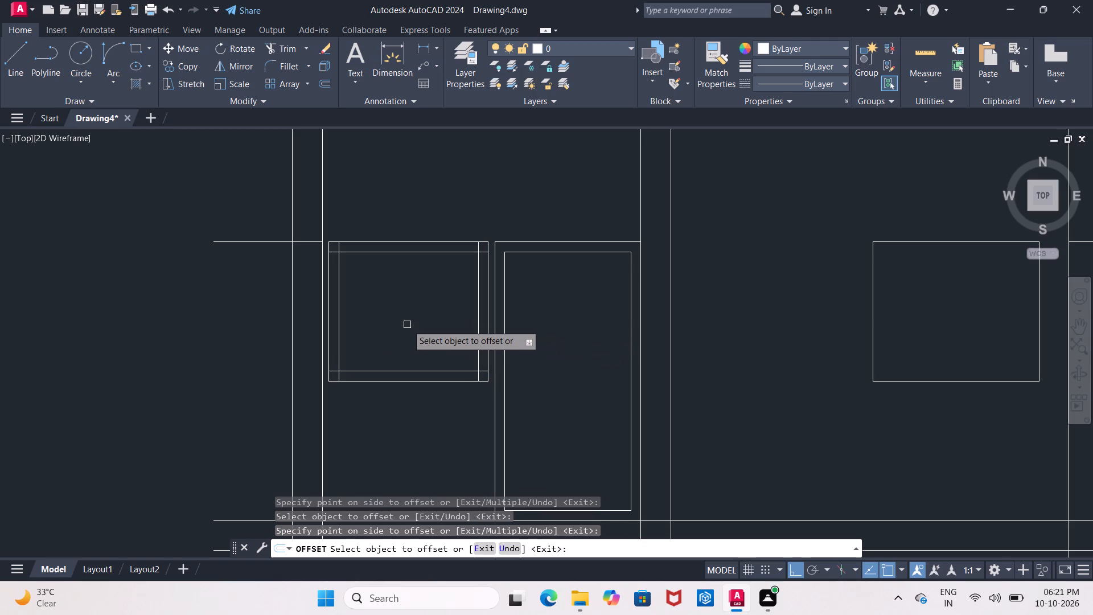
{"action": "key", "text": "Escape"}
Trim the overlapping inner line ends at the two upper corners of the window frame beside the door.
{"action": "type", "text": "tr"}
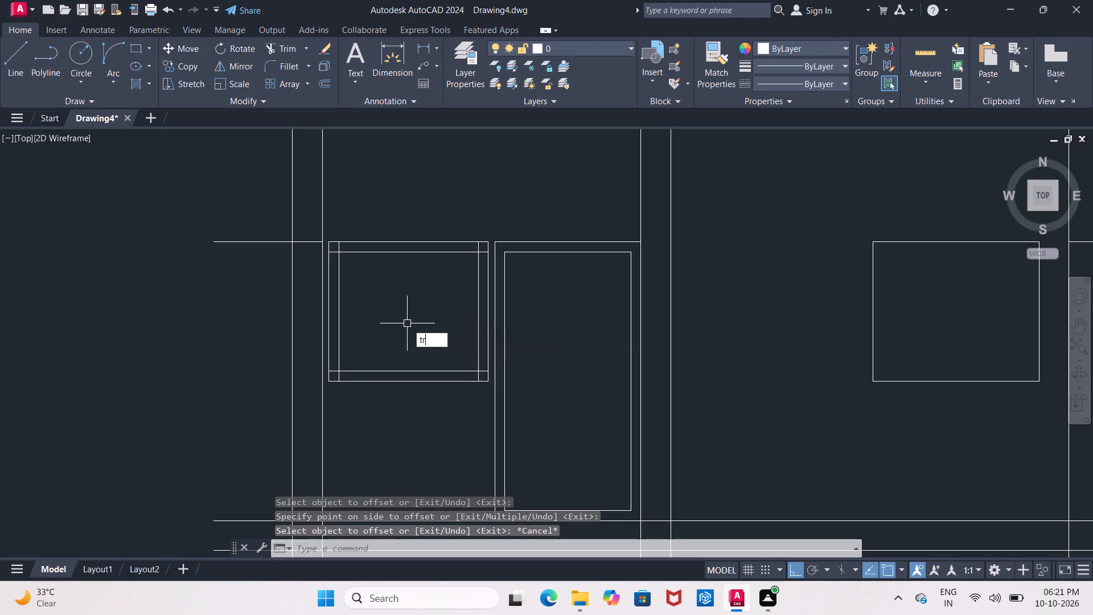
{"action": "key", "text": "Return"}
{"action": "key", "text": "Return"}
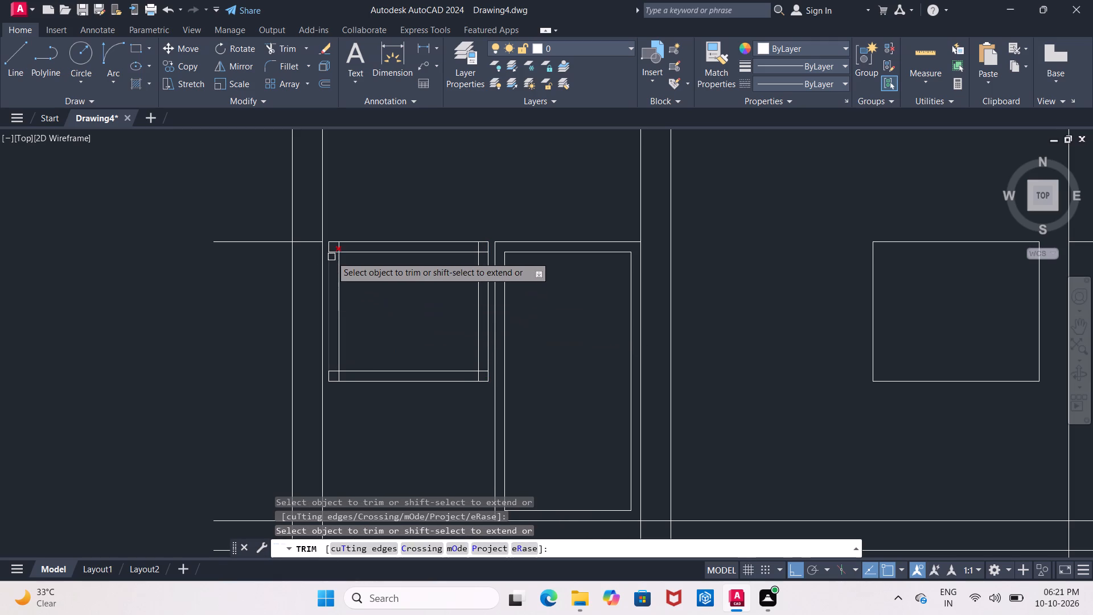
{"action": "scroll", "coordinate": [331, 256], "scroll_direction": "up", "scroll_amount": 4}
{"action": "left_click_drag", "start_coordinate": [331, 256], "coordinate": [360, 207]}
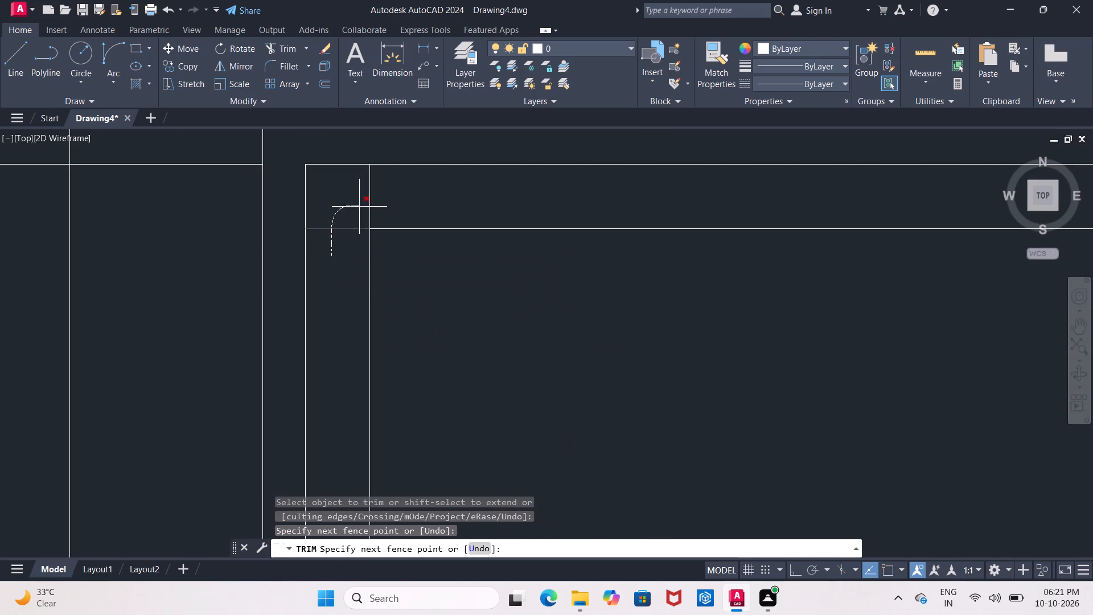
{"action": "left_click_drag", "start_coordinate": [360, 207], "coordinate": [380, 213]}
{"action": "scroll", "coordinate": [387, 212], "scroll_direction": "down", "scroll_amount": 2}
{"action": "middle_click_drag", "start_coordinate": [623, 261], "coordinate": [327, 280]}
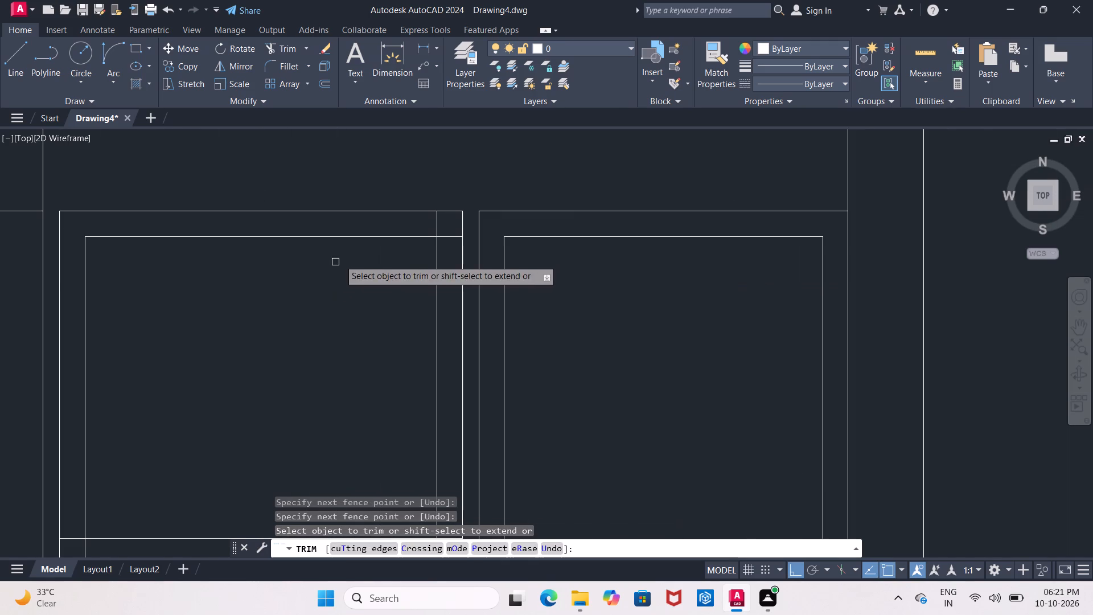
{"action": "left_click_drag", "start_coordinate": [382, 222], "coordinate": [453, 247]}
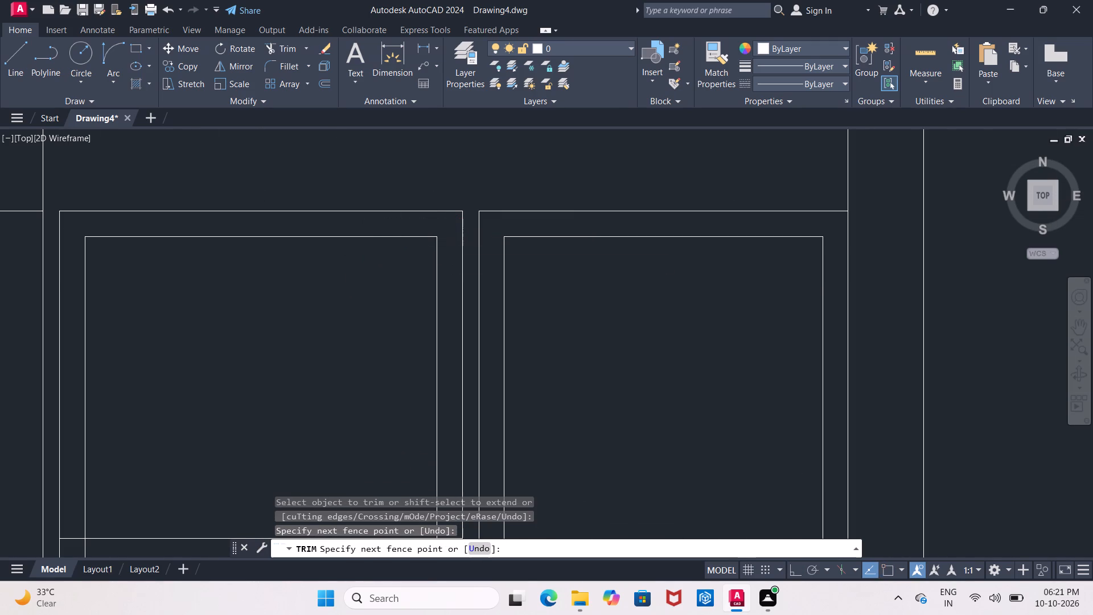
Trim the overlapping inner line ends at the two lower corners of the same window frame.
{"action": "scroll", "coordinate": [453, 248], "scroll_direction": "down", "scroll_amount": 3}
{"action": "scroll", "coordinate": [451, 339], "scroll_direction": "up", "scroll_amount": 3}
{"action": "middle_click_drag", "start_coordinate": [435, 334], "coordinate": [414, 344]}
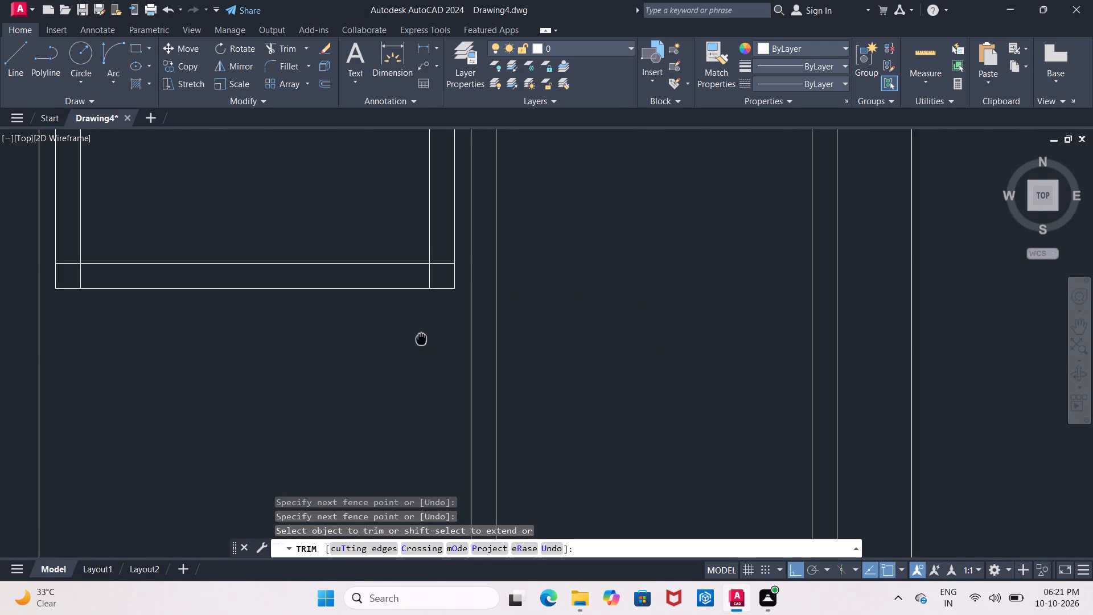
{"action": "middle_click_drag", "start_coordinate": [414, 344], "coordinate": [401, 355]}
{"action": "left_click_drag", "start_coordinate": [423, 257], "coordinate": [405, 291]}
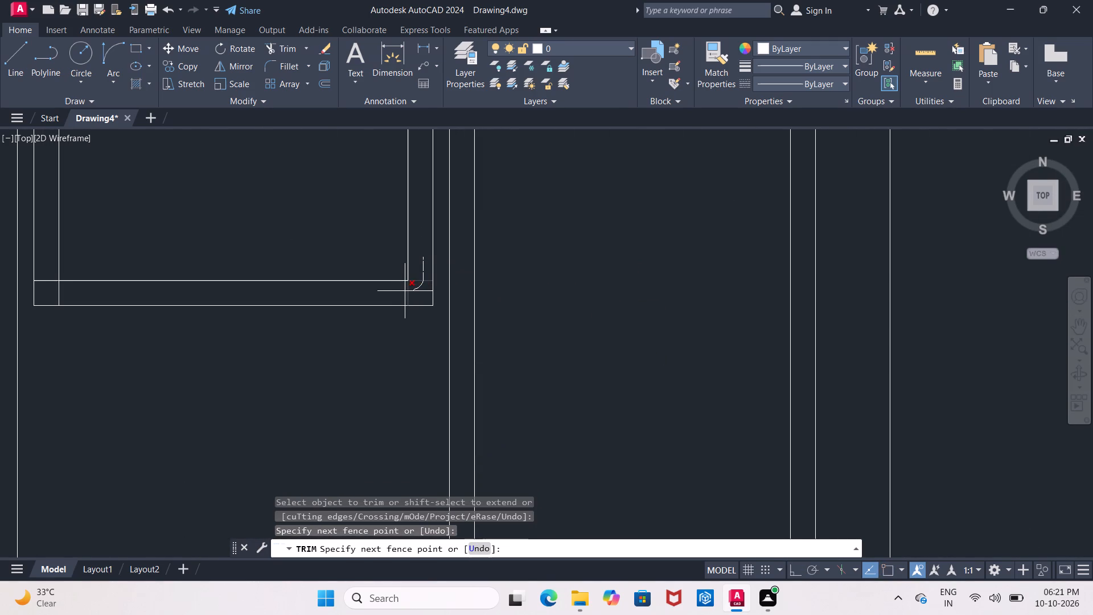
{"action": "left_click_drag", "start_coordinate": [405, 291], "coordinate": [400, 291]}
{"action": "middle_click_drag", "start_coordinate": [131, 325], "coordinate": [275, 338]}
{"action": "left_click_drag", "start_coordinate": [192, 274], "coordinate": [207, 308]}
{"action": "scroll", "coordinate": [207, 313], "scroll_direction": "down", "scroll_amount": 2}
{"action": "middle_click_drag", "start_coordinate": [246, 259], "coordinate": [243, 266]}
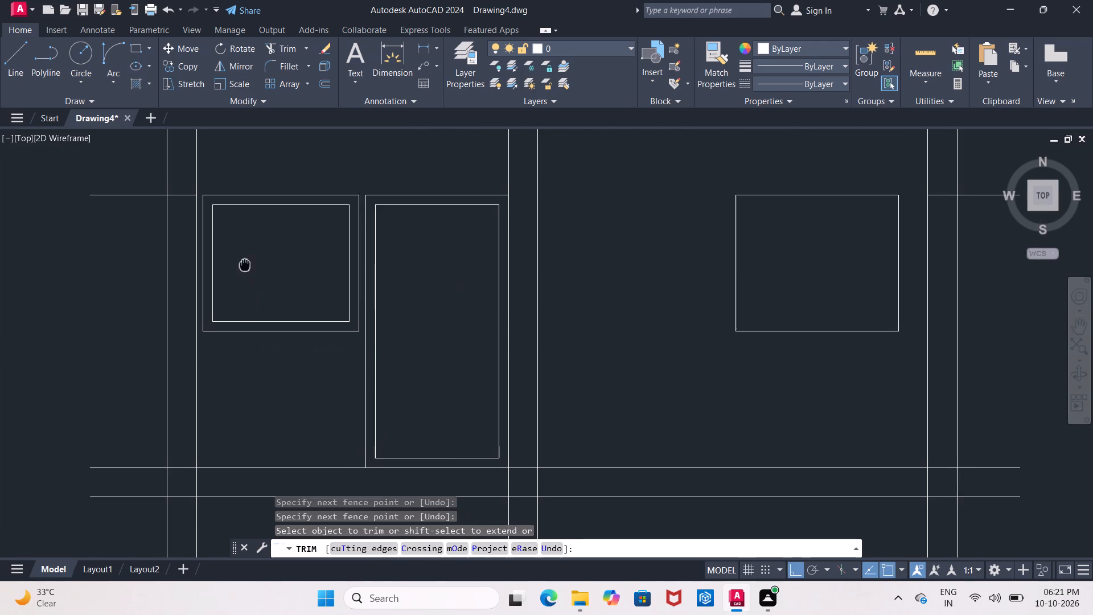
{"action": "middle_click_drag", "start_coordinate": [243, 266], "coordinate": [175, 249]}
{"action": "key", "text": "Escape"}
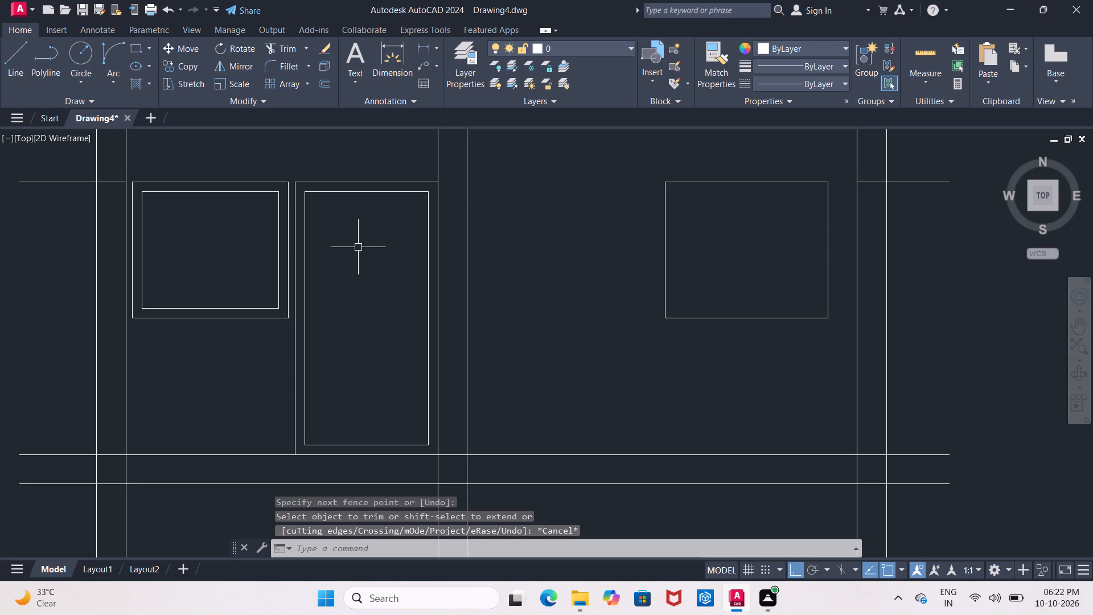
Check the clear width between the door frame's inner side lines with a linear dimension, without placing it.
{"action": "left_click", "coordinate": [430, 47]}
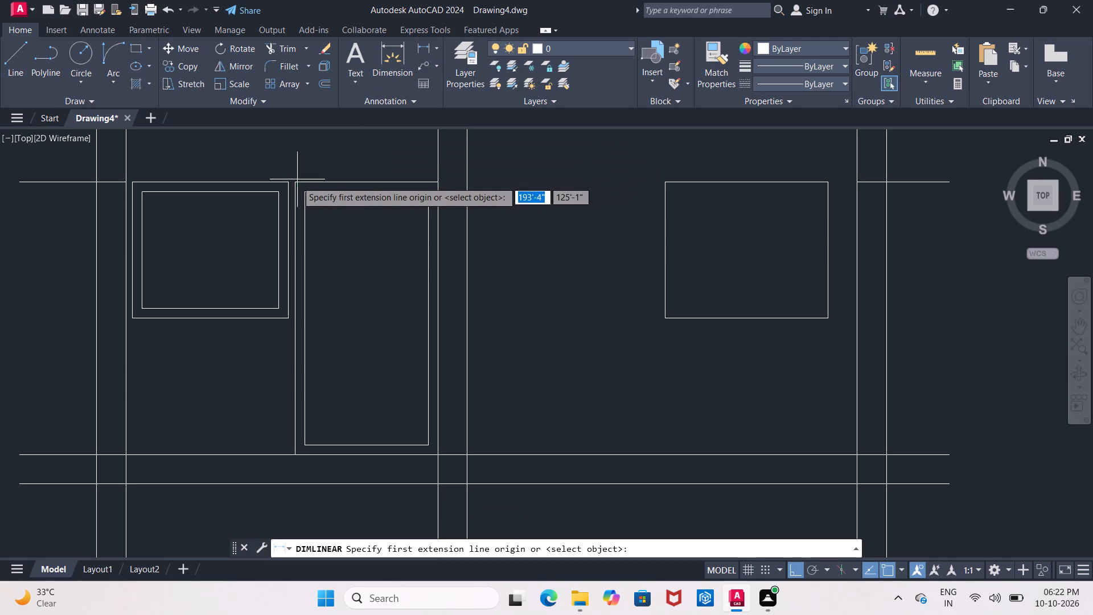
{"action": "left_click", "coordinate": [302, 190]}
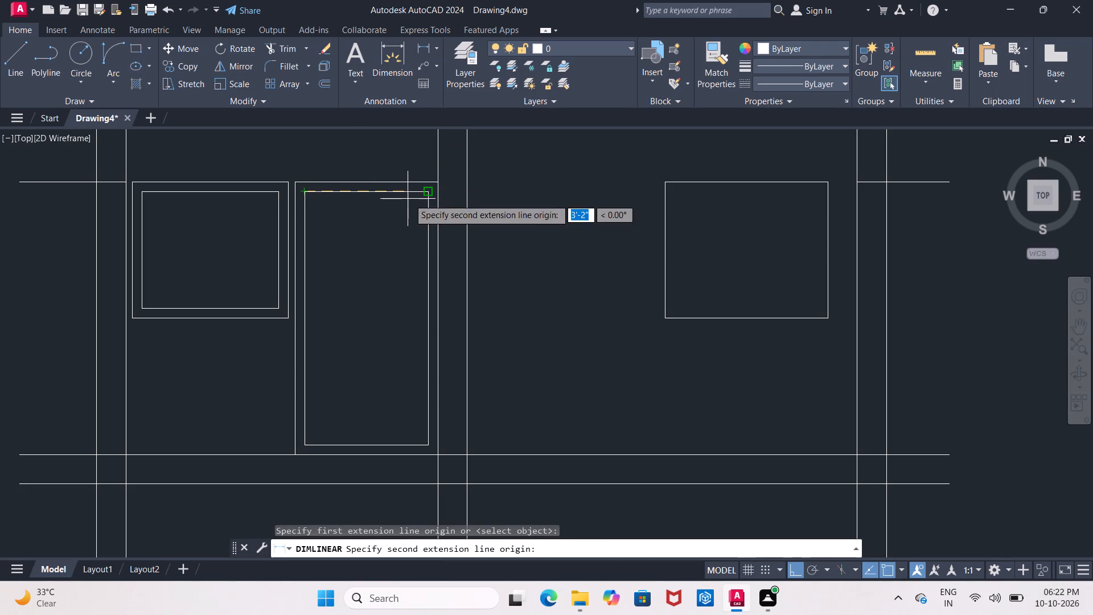
{"action": "left_click", "coordinate": [425, 195]}
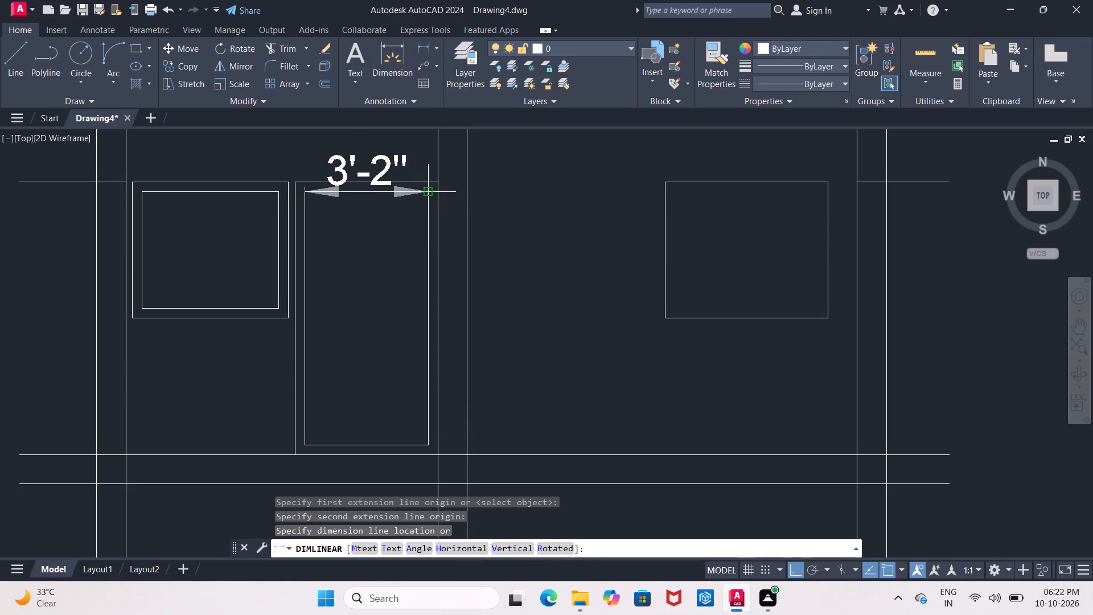
{"action": "key", "text": "Escape"}
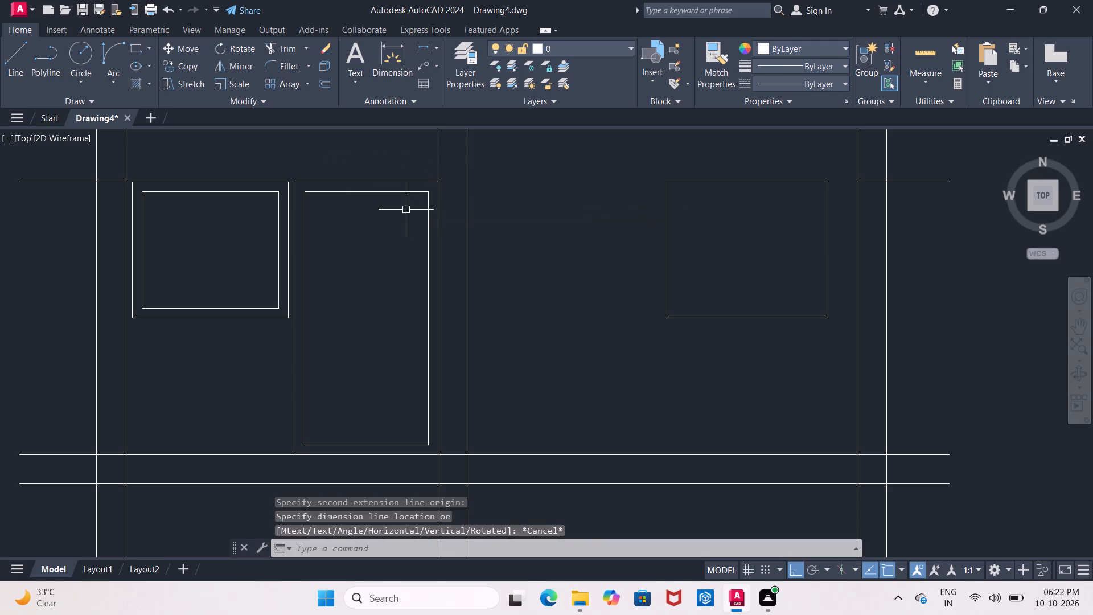
Offset the door frame's inner left line 1'6" to the right to form a vertical dividing line in the door.
{"action": "type", "text": "1'6\""}
{"action": "key", "text": "Return"}
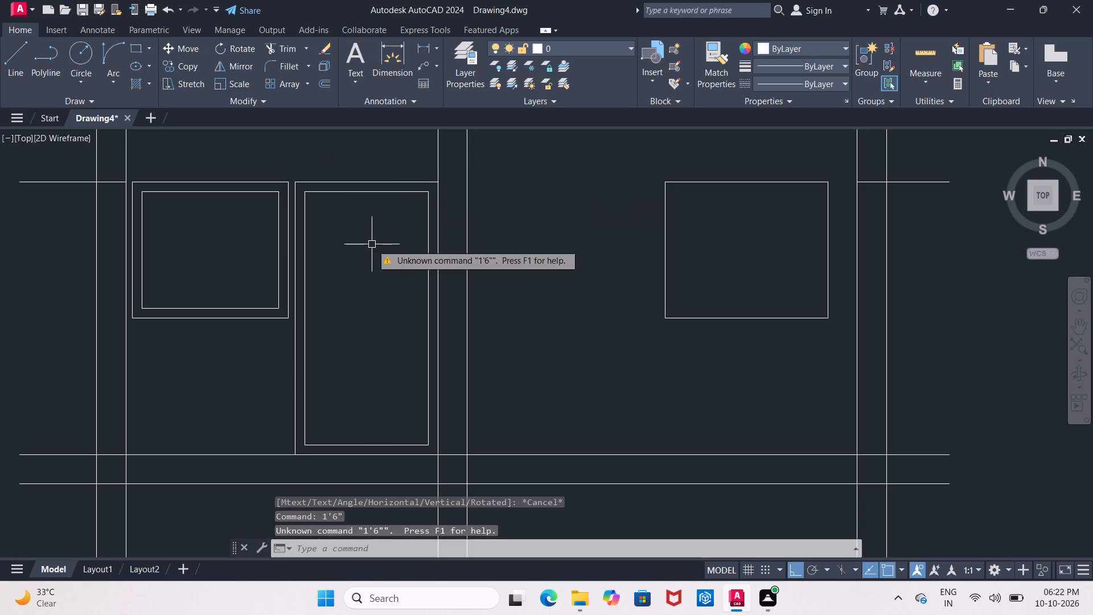
{"action": "key", "text": "Escape"}
{"action": "key", "text": "Escape"}
{"action": "key", "text": "o"}
{"action": "key", "text": "Return"}
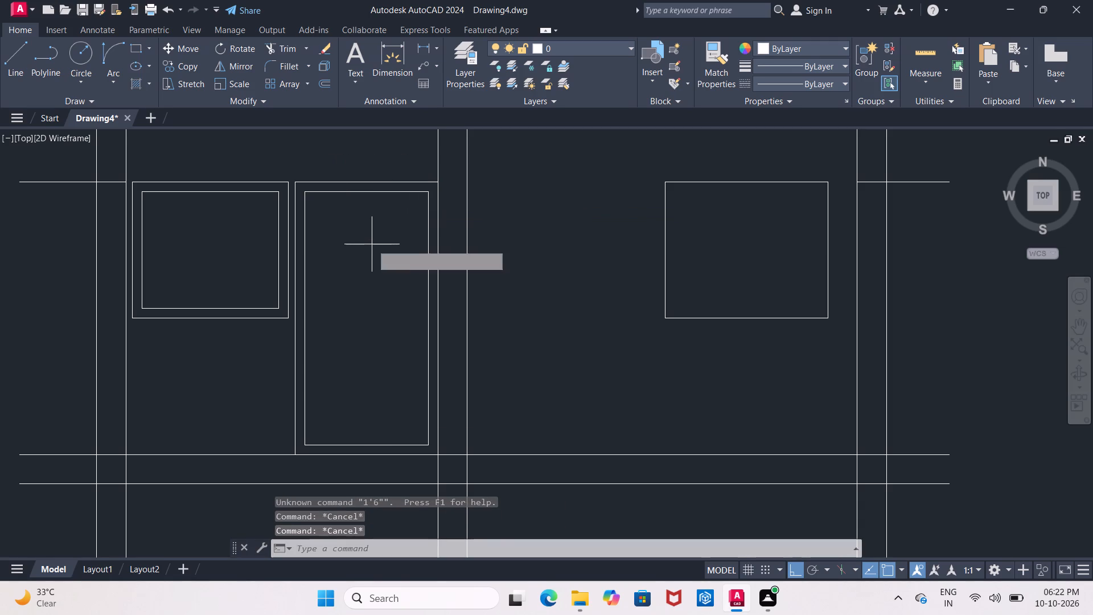
{"action": "type", "text": "1'6\""}
{"action": "key", "text": "Return"}
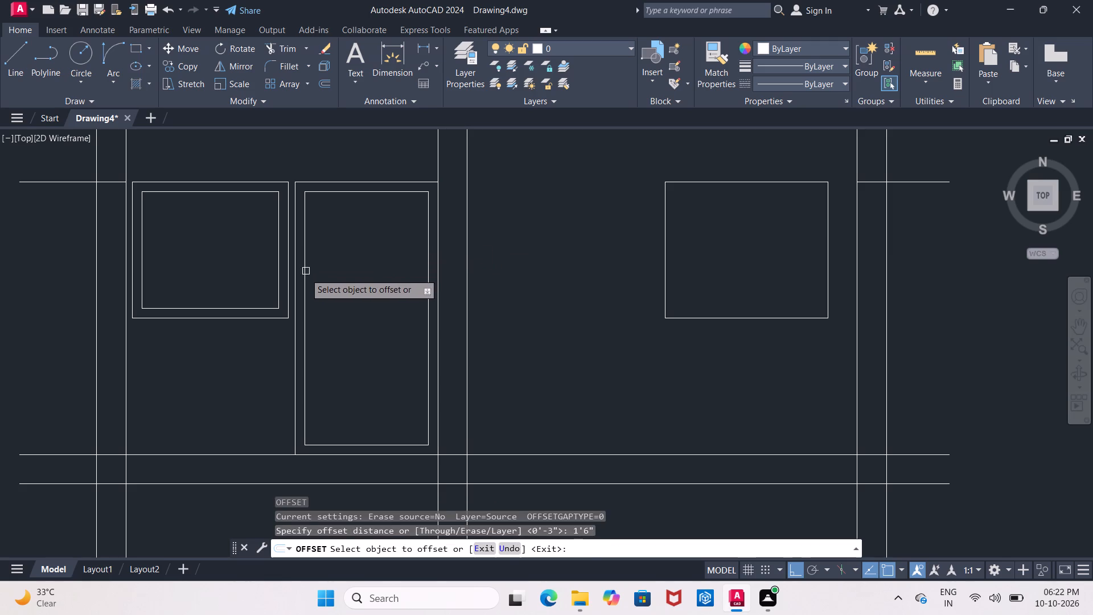
{"action": "left_click", "coordinate": [304, 274]}
{"action": "left_click", "coordinate": [346, 281]}
{"action": "key", "text": "Escape"}
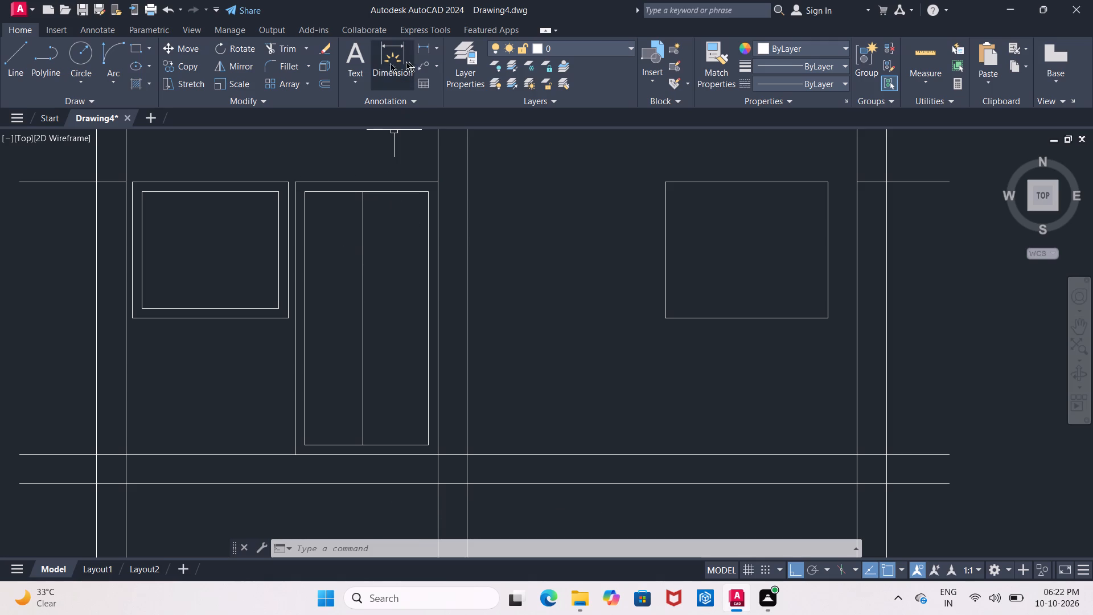
Turn Ortho mode off with a line started at the door frame's inner upper-left corner, and leave that line undrawn.
{"action": "left_click", "coordinate": [14, 53]}
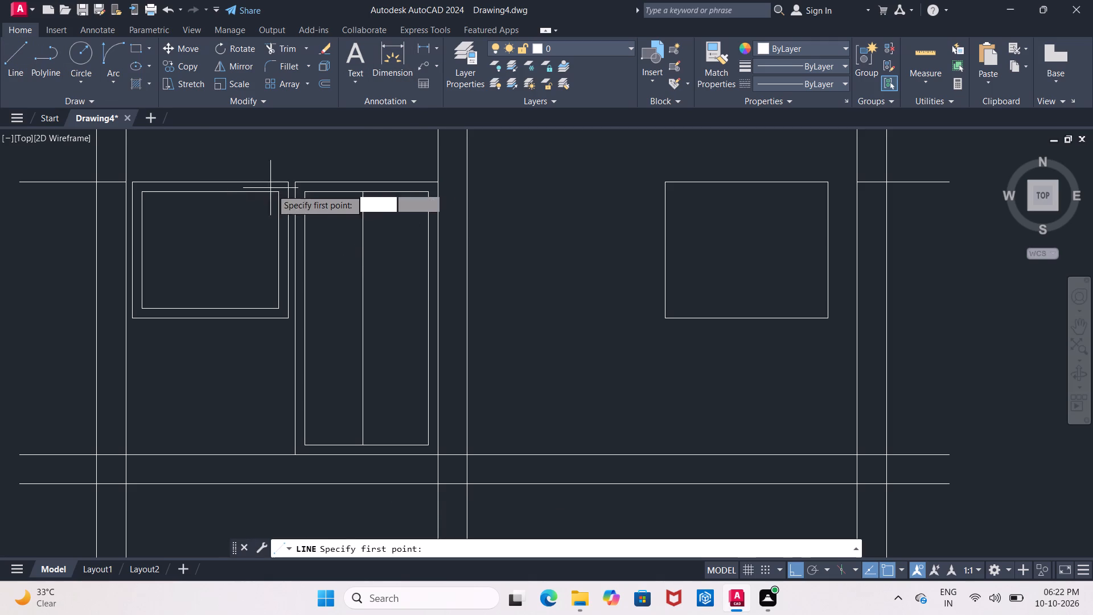
{"action": "left_click", "coordinate": [307, 195]}
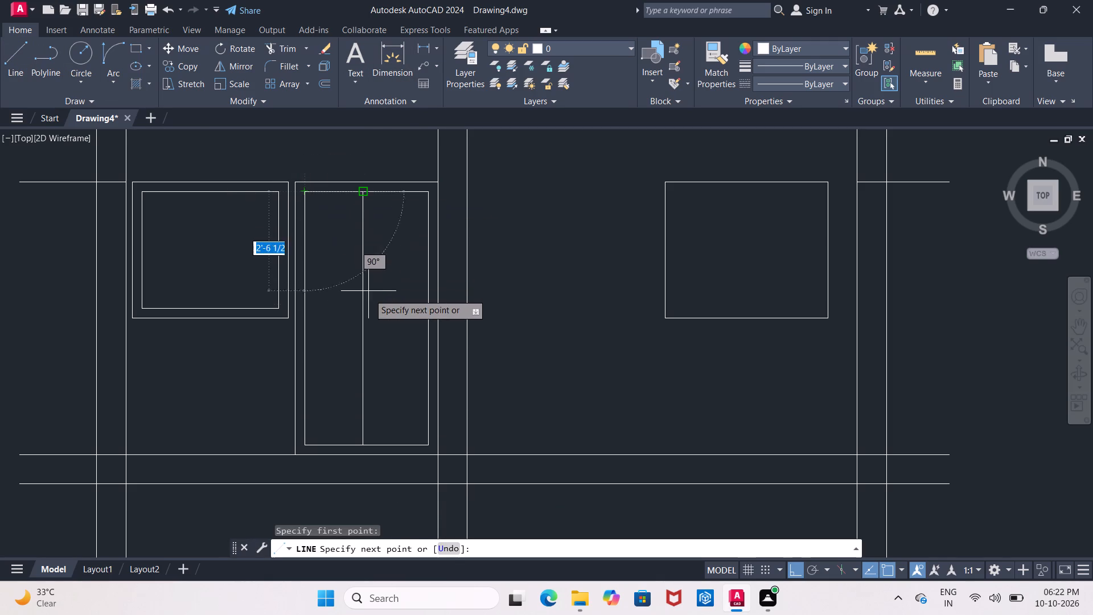
{"action": "left_click", "coordinate": [790, 569]}
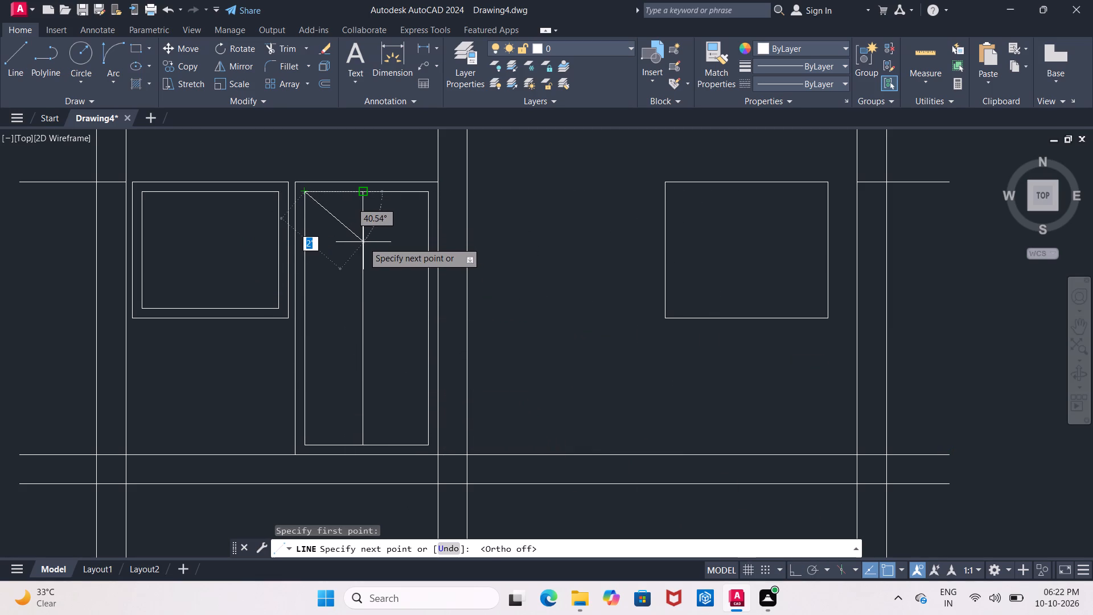
{"action": "key", "text": "Escape"}
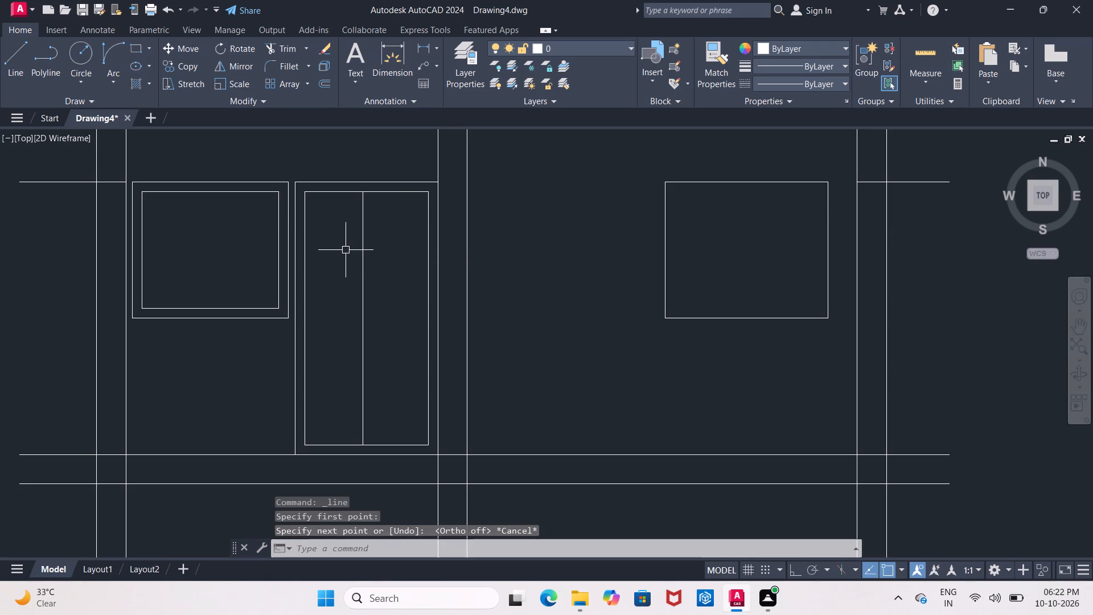
Offset the door frame's inner top line 1' downward to form a horizontal dividing line across the door.
{"action": "key", "text": "o"}
{"action": "key", "text": "Return"}
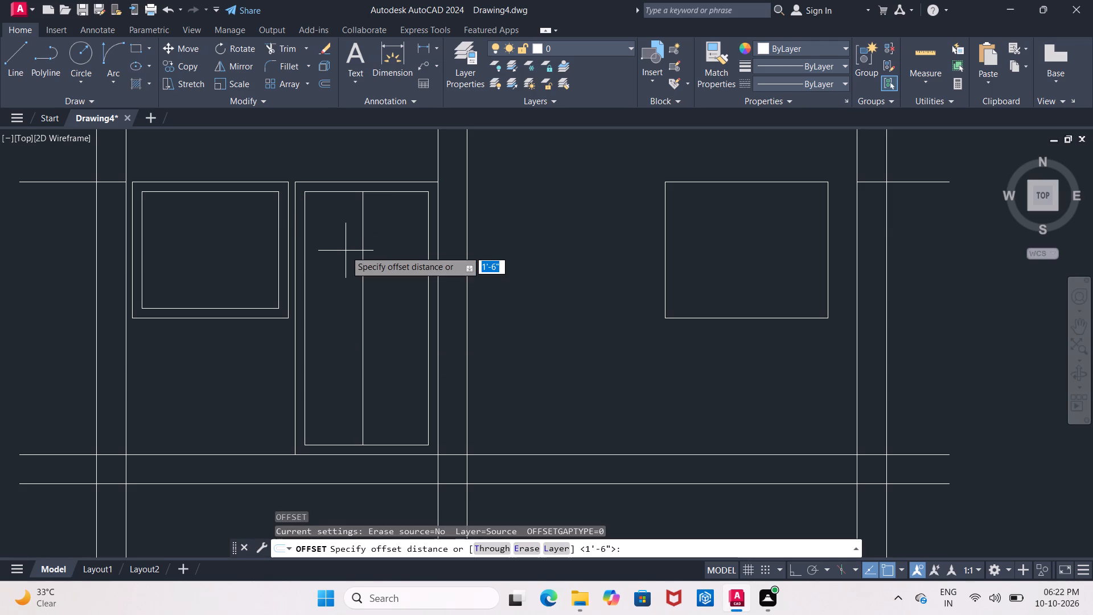
{"action": "type", "text": "2'"}
{"action": "key", "text": "BackSpace"}
{"action": "key", "text": "BackSpace"}
{"action": "type", "text": "3'"}
{"action": "key", "text": "Return"}
{"action": "left_click", "coordinate": [391, 194]}
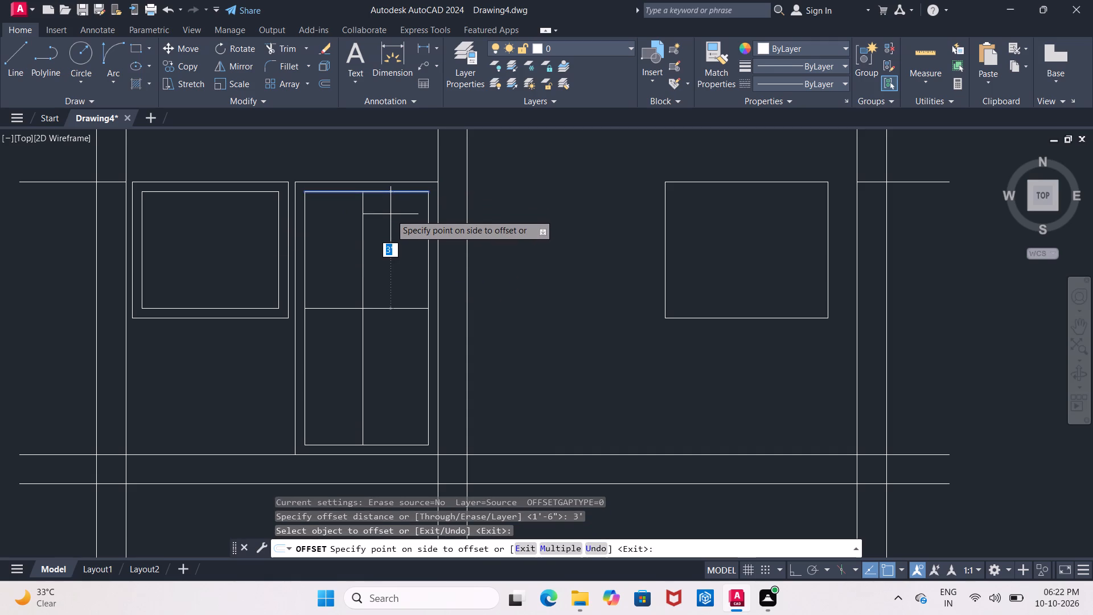
{"action": "key", "text": "1"}
{"action": "key", "text": "apostrophe"}
{"action": "key", "text": "Return"}
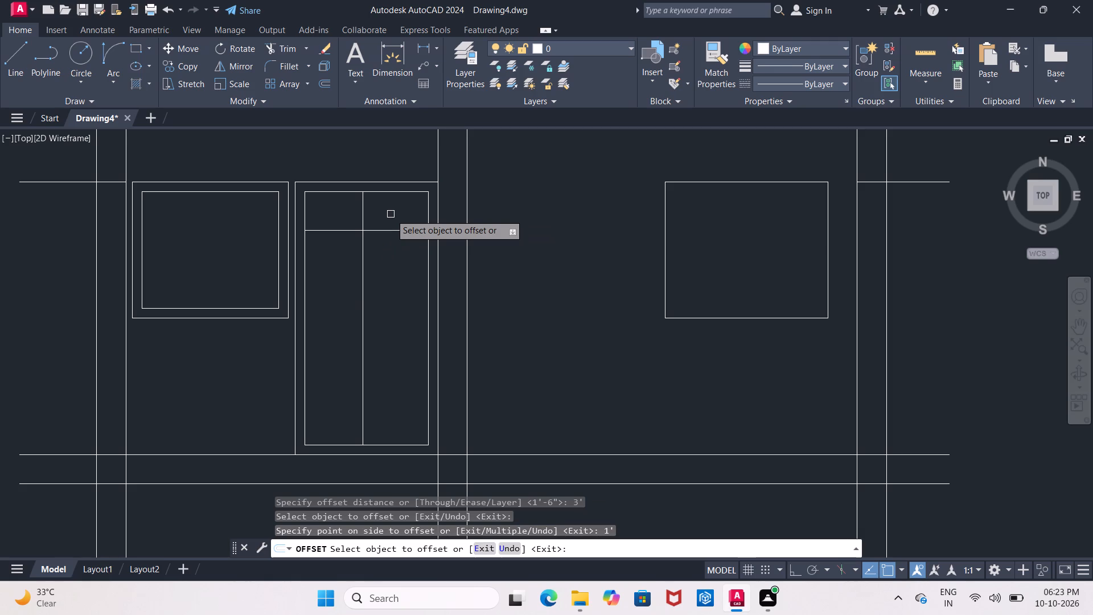
{"action": "key", "text": "Escape"}
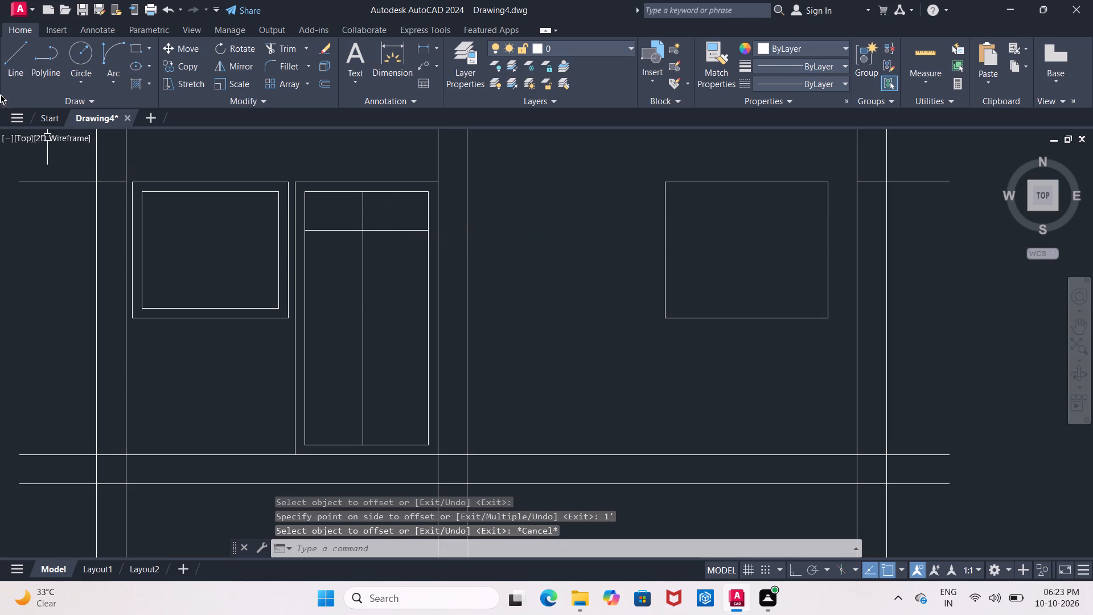
Draw a diagonal line from the door frame's inner upper-left corner to the intersection of the vertical and horizontal dividing lines.
{"action": "left_click", "coordinate": [23, 67]}
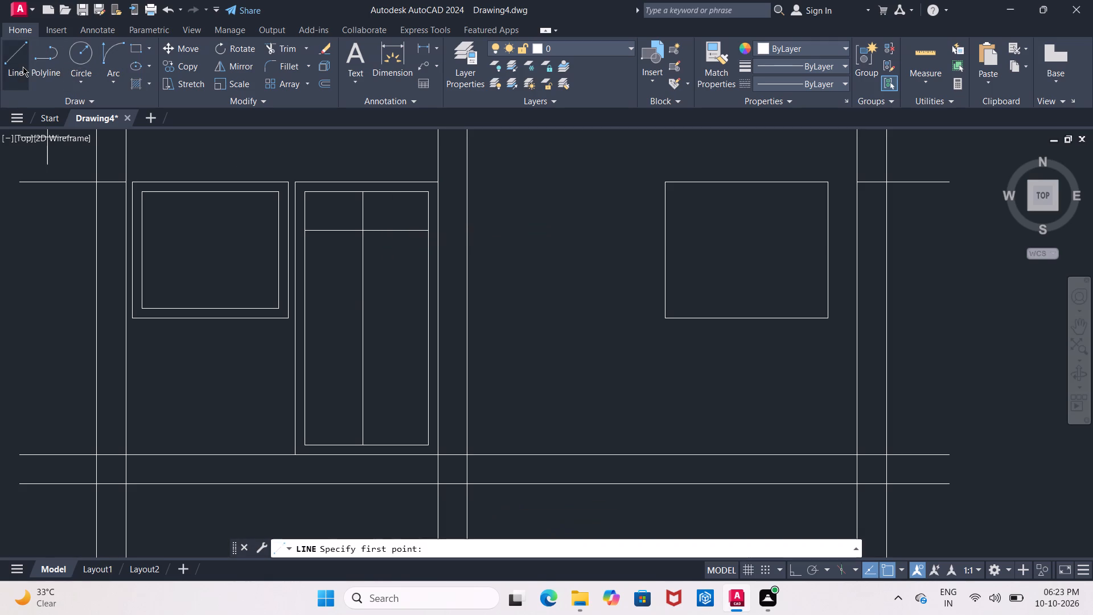
{"action": "left_click", "coordinate": [306, 195]}
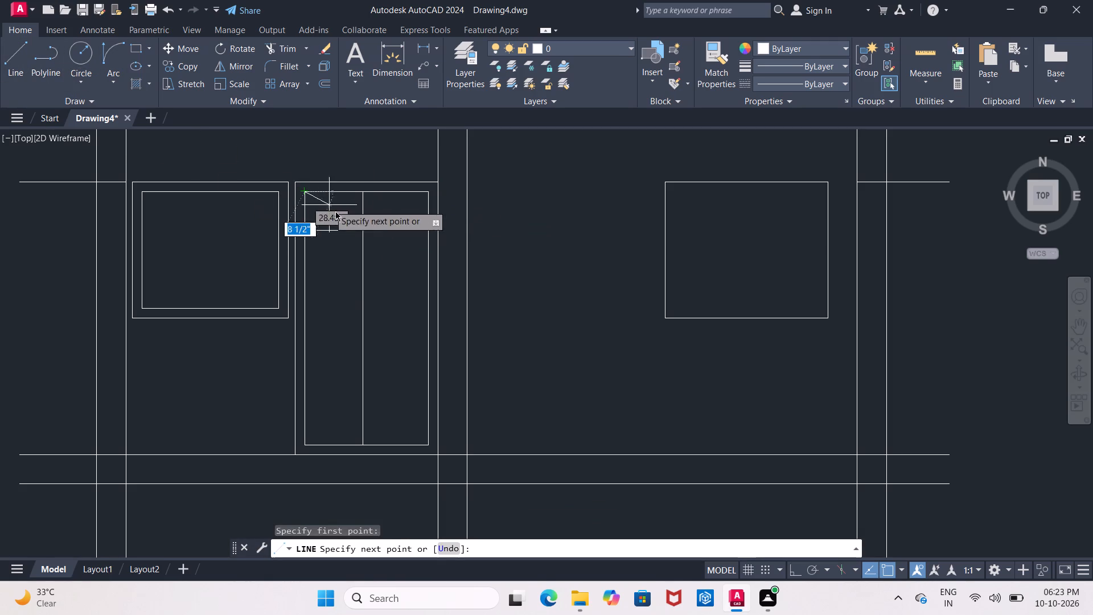
{"action": "left_click", "coordinate": [363, 231]}
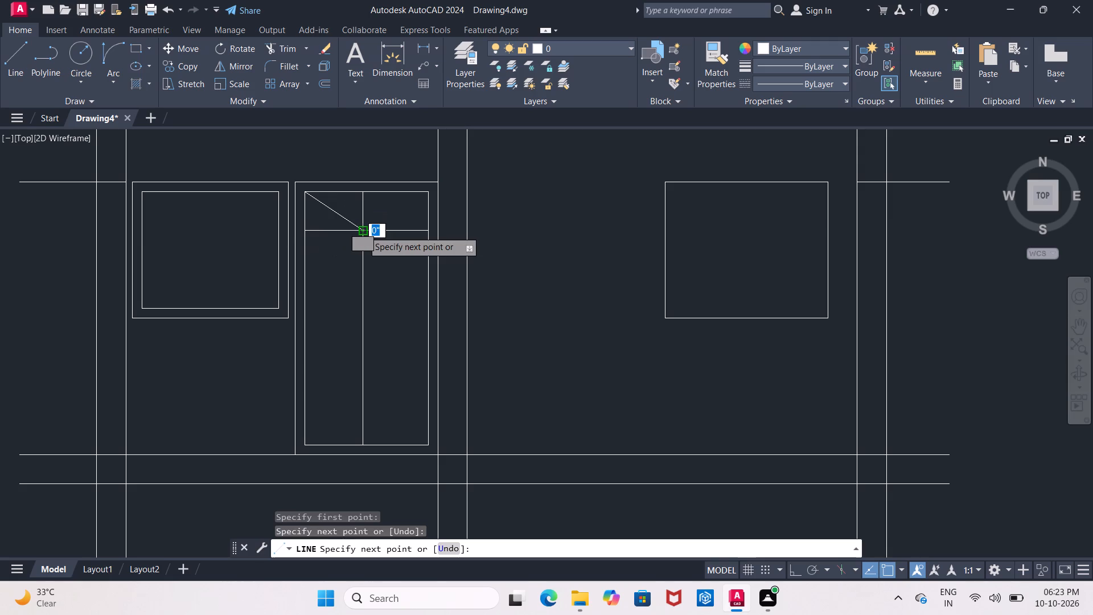
{"action": "key", "text": "Escape"}
{"action": "key", "text": "Escape"}
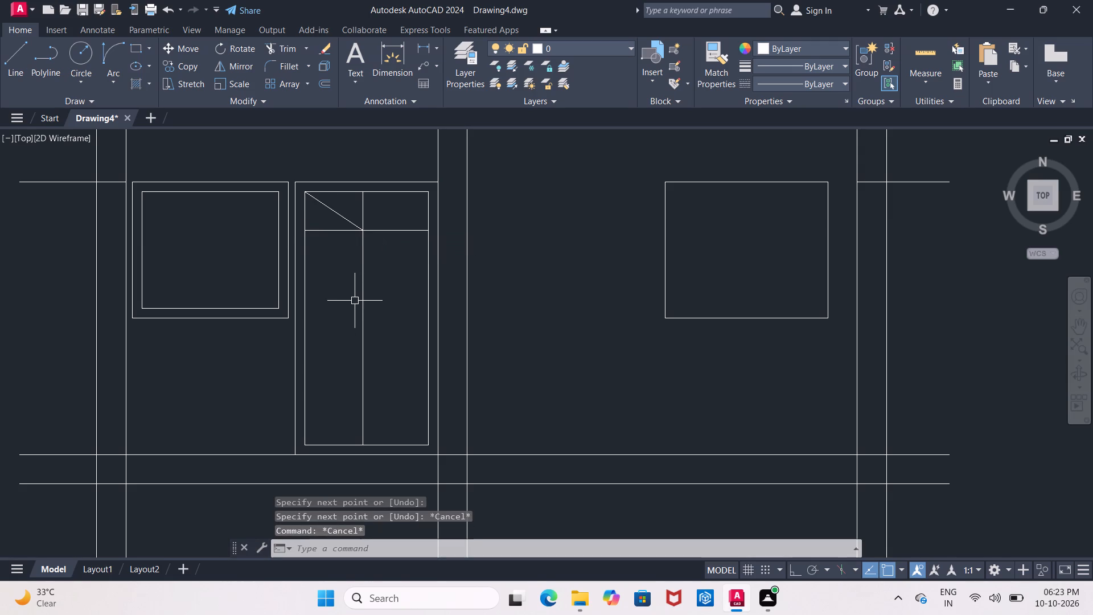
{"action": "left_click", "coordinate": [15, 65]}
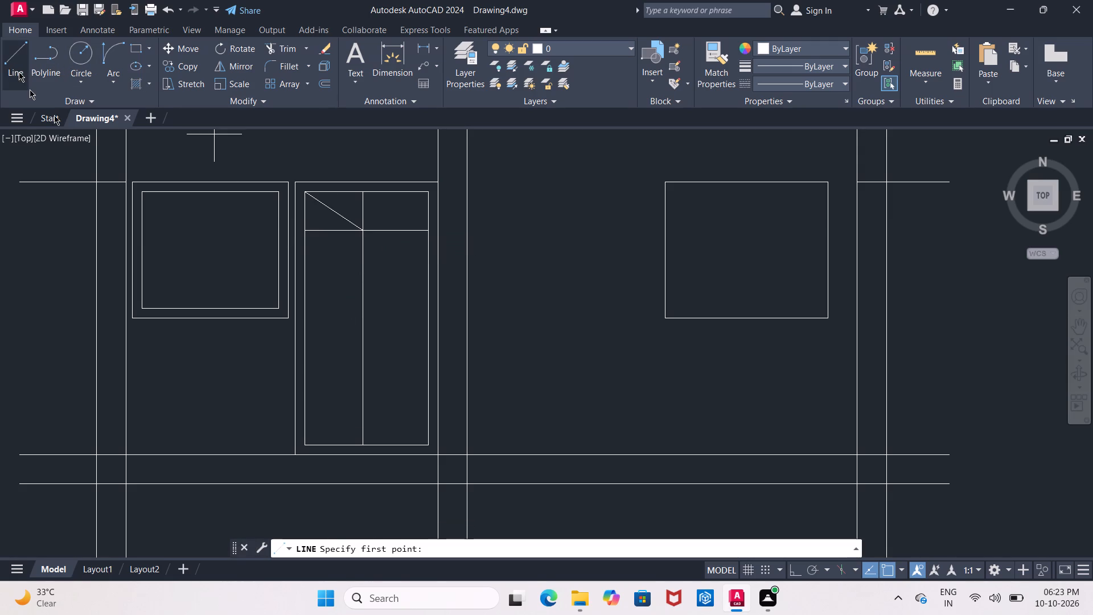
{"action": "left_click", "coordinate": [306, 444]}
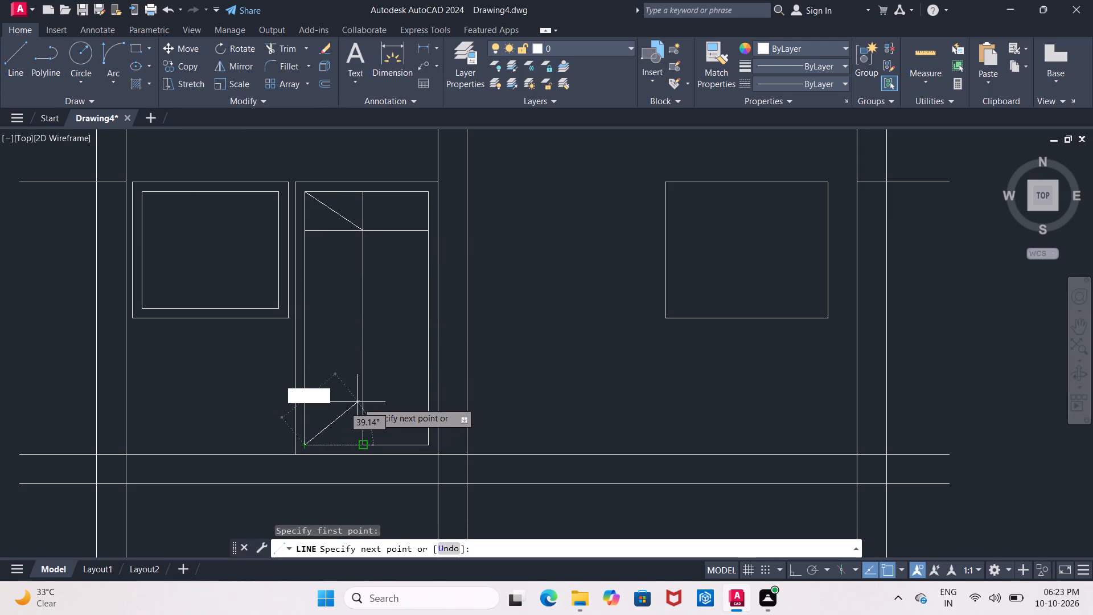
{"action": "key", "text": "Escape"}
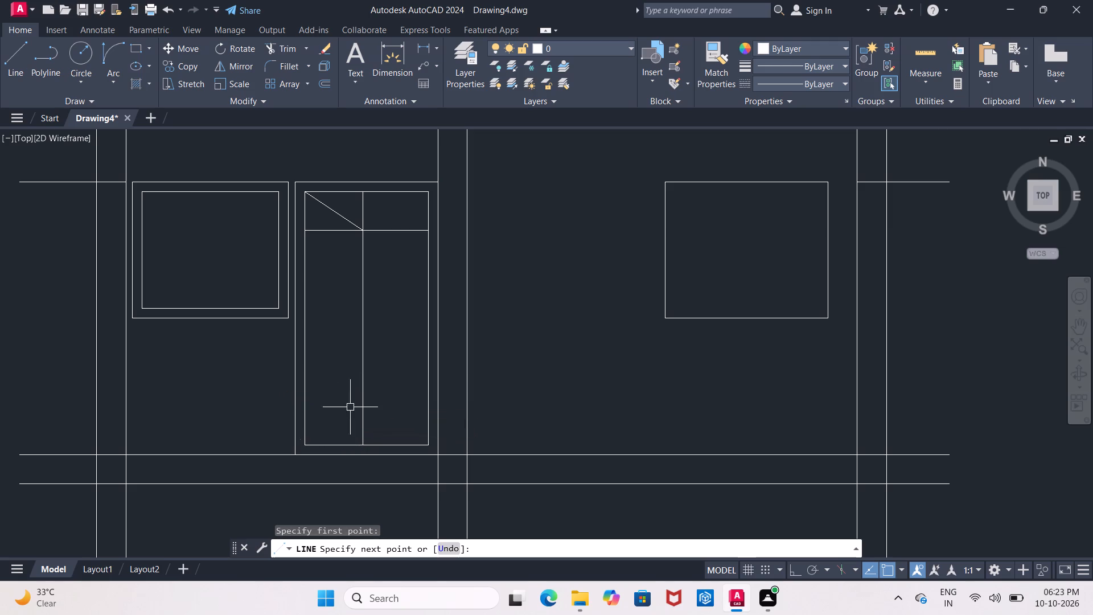
Offset the door frame's inner bottom line 1' upward to form a lower horizontal dividing line across the door.
{"action": "key", "text": "o"}
{"action": "key", "text": "Return"}
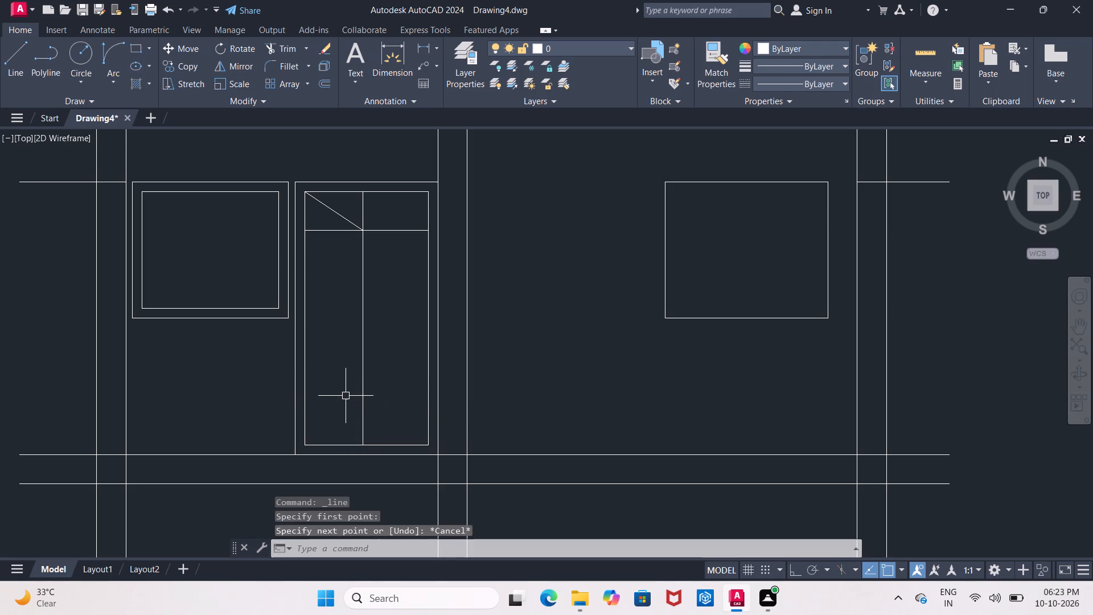
{"action": "type", "text": "1'"}
{"action": "key", "text": "Return"}
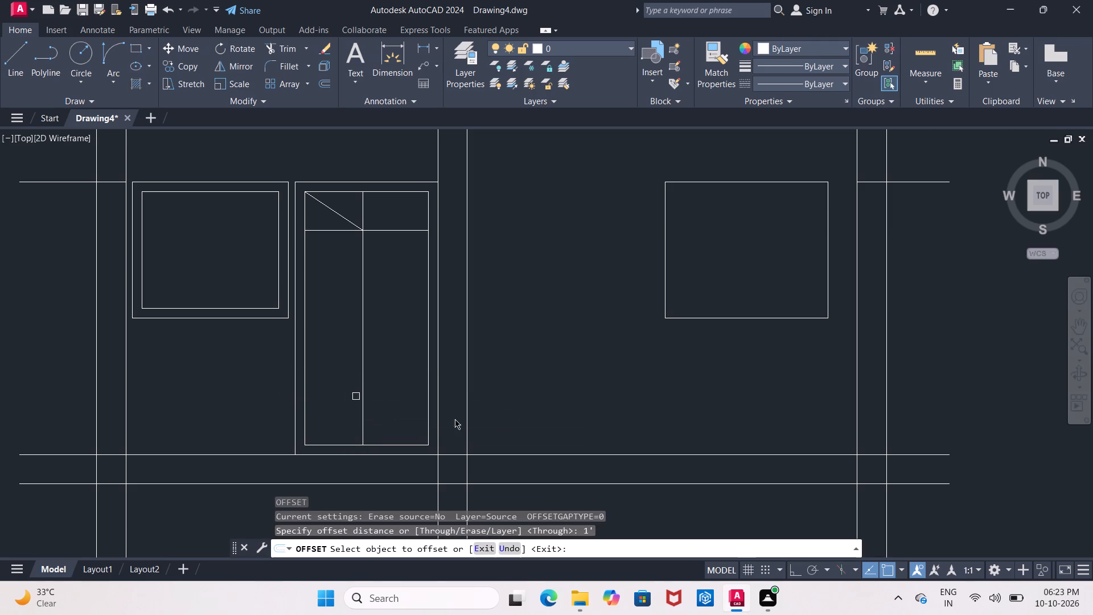
{"action": "left_click", "coordinate": [384, 447]}
{"action": "left_click", "coordinate": [384, 426]}
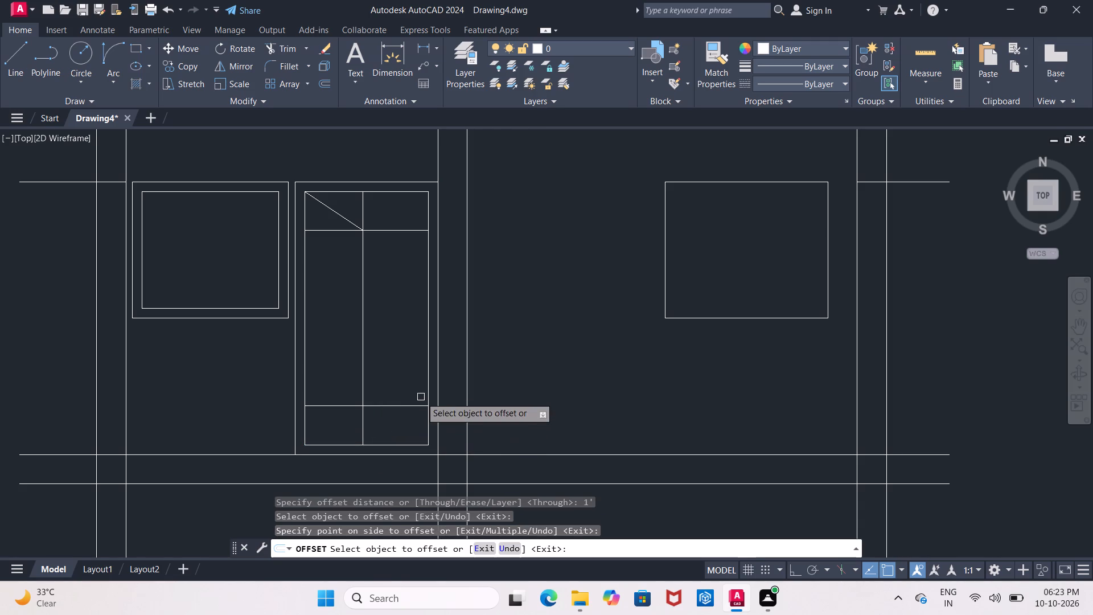
{"action": "key", "text": "Escape"}
Draw a diagonal line from the door frame's inner lower-left corner to the intersection of the vertical and lower horizontal dividing lines.
{"action": "left_click", "coordinate": [28, 63]}
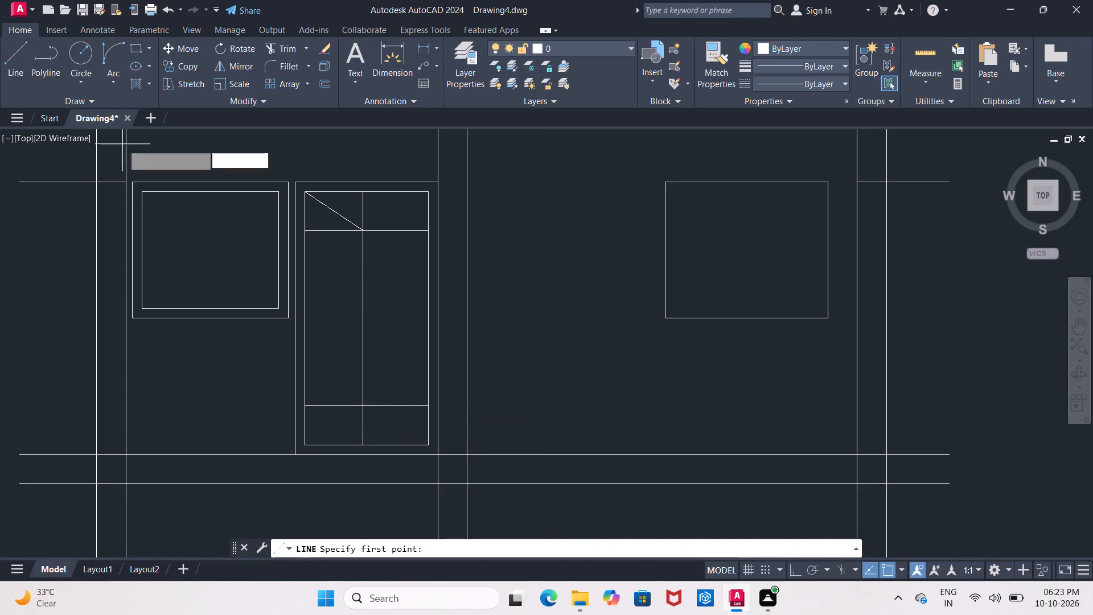
{"action": "left_click", "coordinate": [304, 442]}
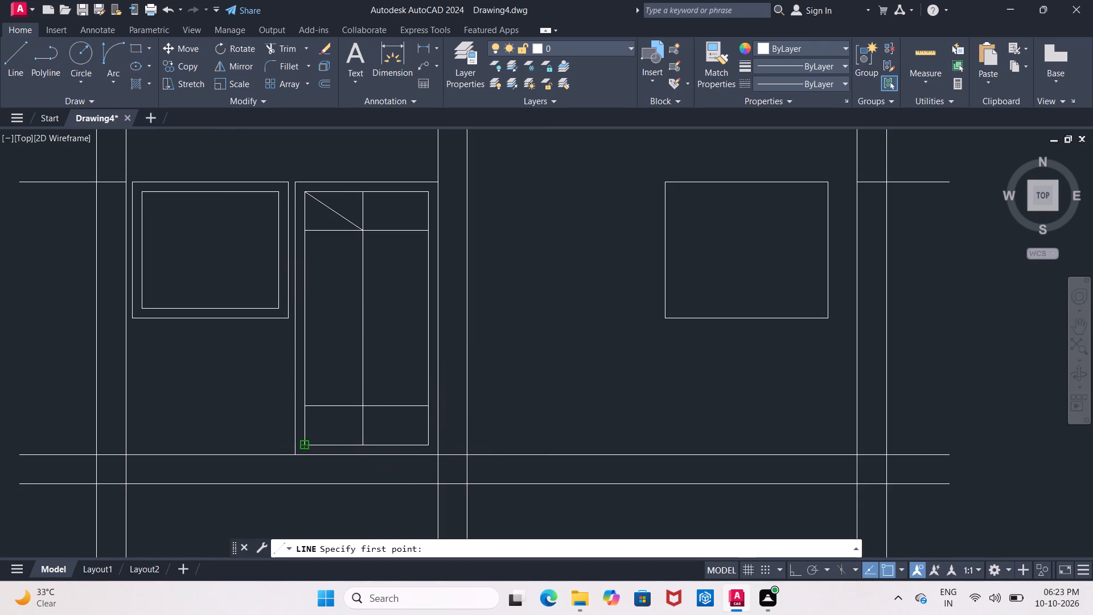
{"action": "left_click", "coordinate": [366, 408]}
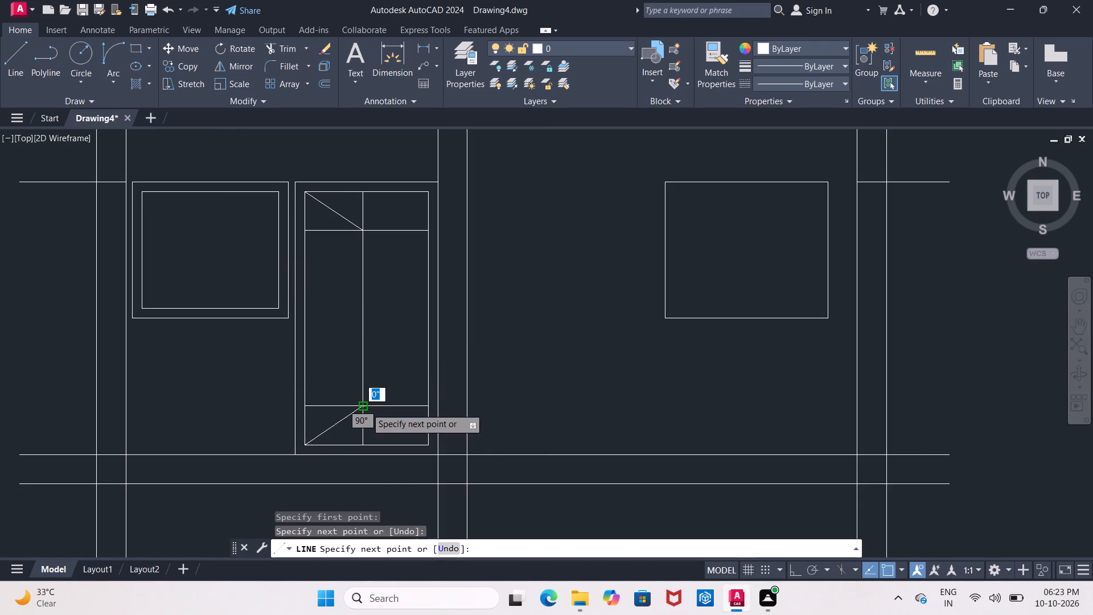
{"action": "key", "text": "Escape"}
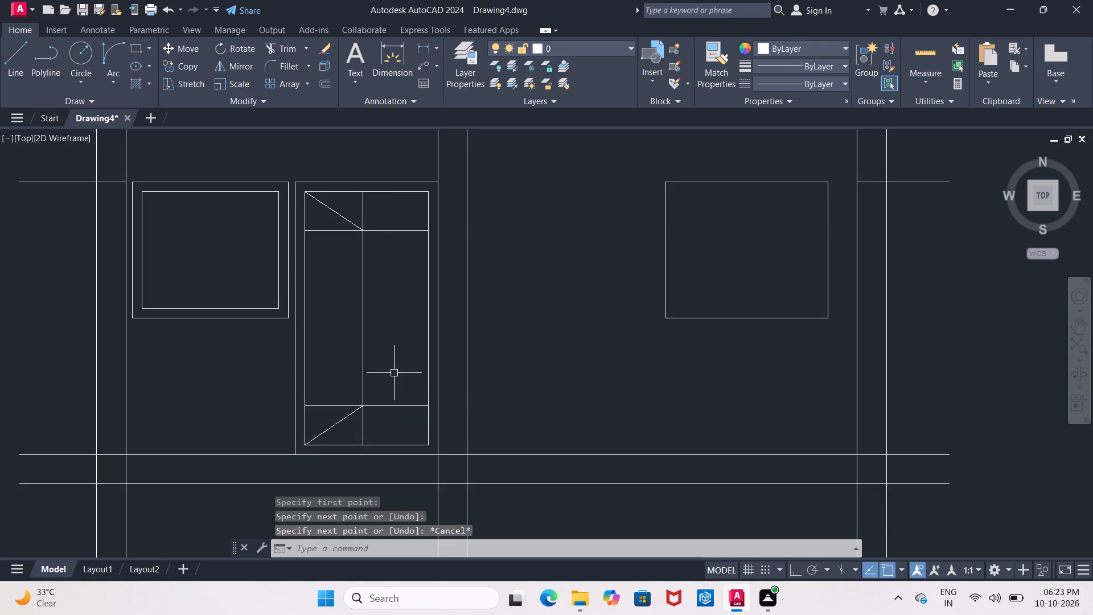
Trim away both horizontal dividing lines and the vertical line's ends beyond the diagonals, leaving the outline of an open door leaf.
{"action": "type", "text": "tr"}
{"action": "key", "text": "Return"}
{"action": "key", "text": "Return"}
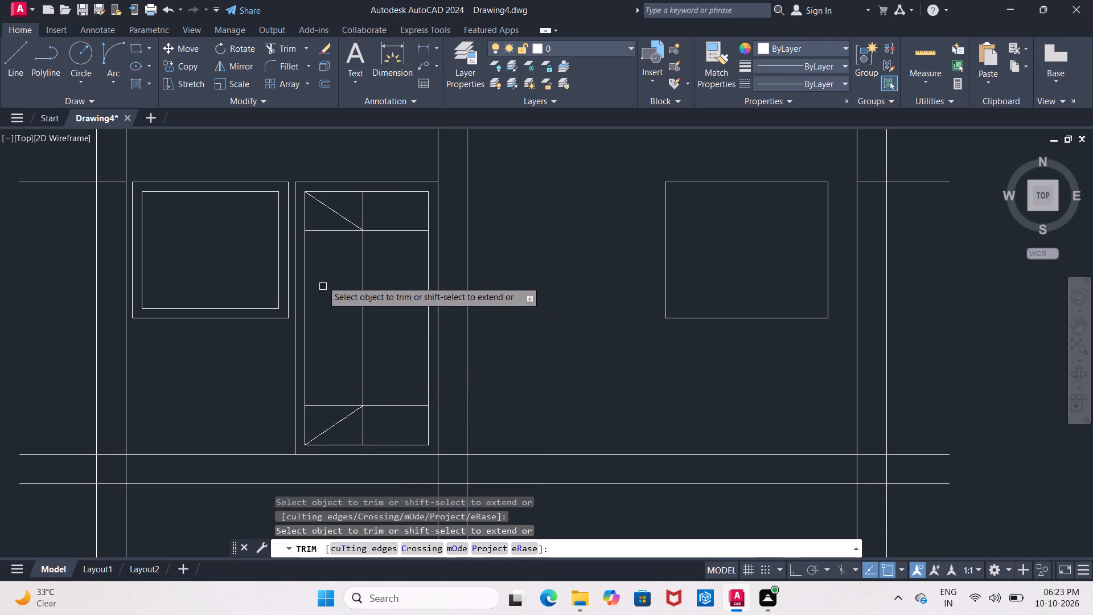
{"action": "left_click", "coordinate": [363, 216]}
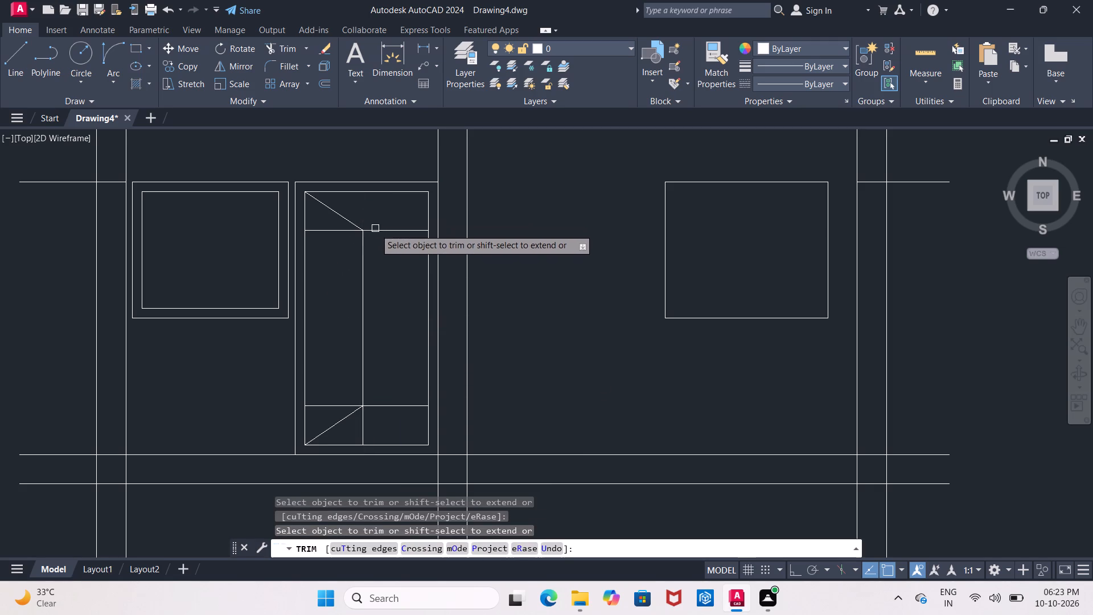
{"action": "left_click", "coordinate": [376, 230]}
{"action": "left_click", "coordinate": [385, 408]}
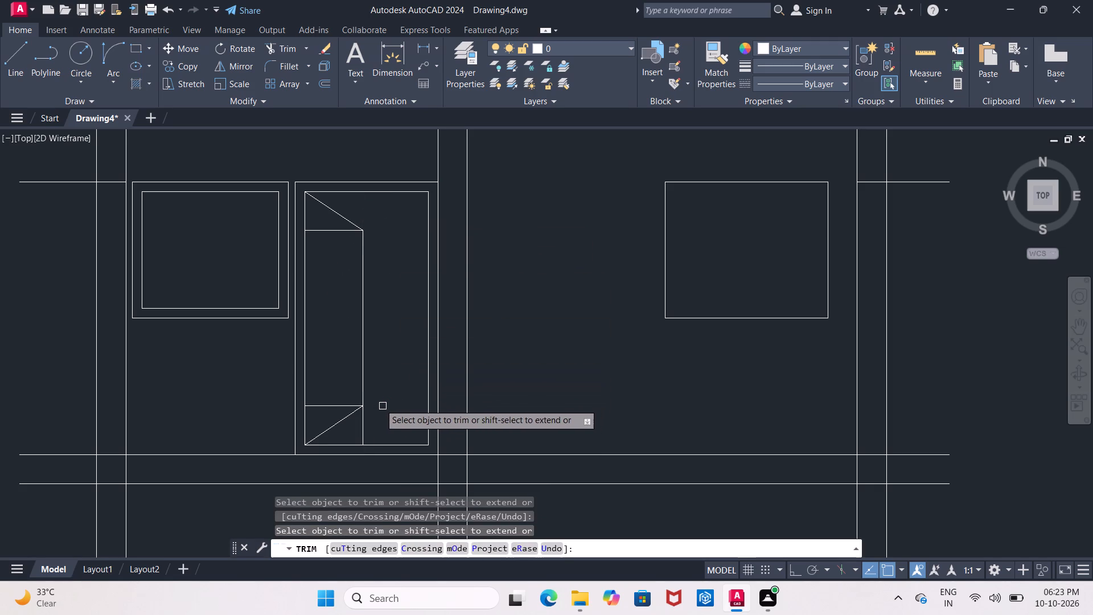
{"action": "left_click", "coordinate": [324, 407]}
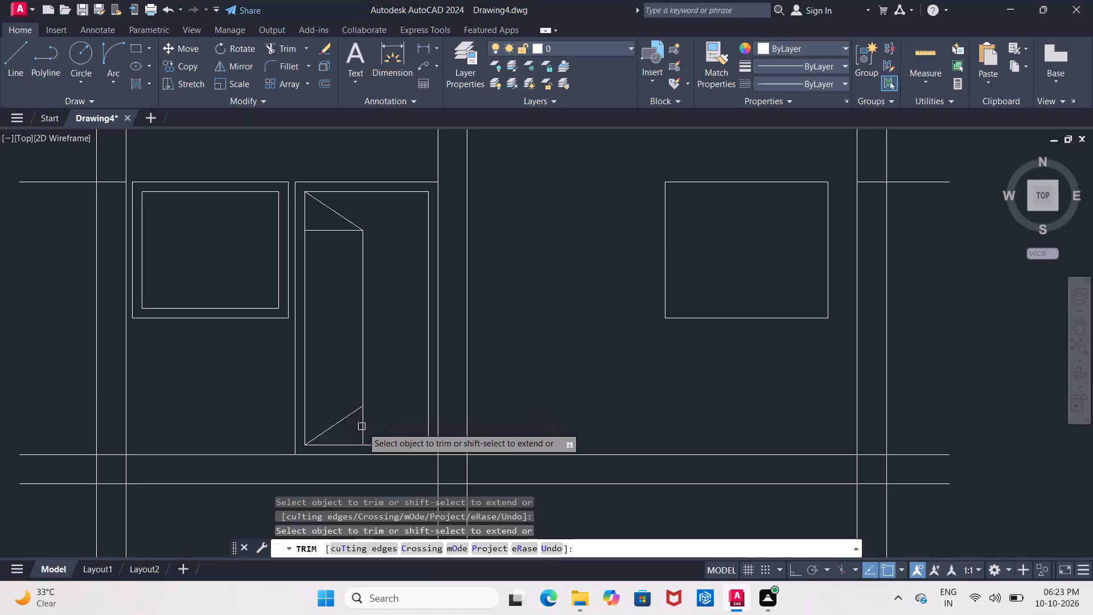
{"action": "left_click", "coordinate": [365, 430]}
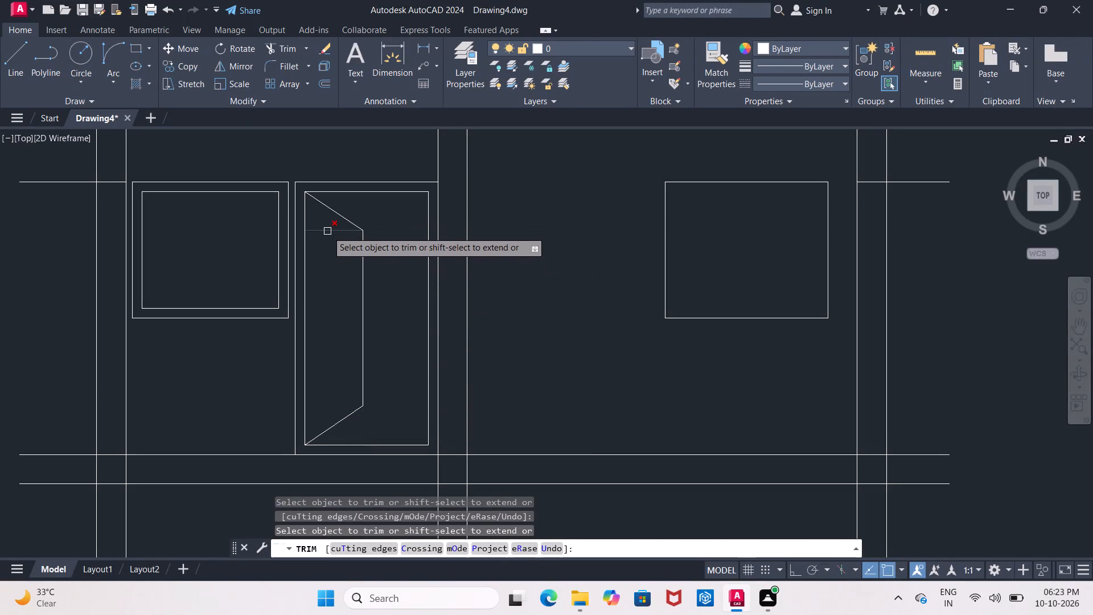
{"action": "left_click", "coordinate": [327, 231]}
{"action": "scroll", "coordinate": [332, 241], "scroll_direction": "down", "scroll_amount": 2}
{"action": "middle_click_drag", "start_coordinate": [432, 283], "coordinate": [445, 297]}
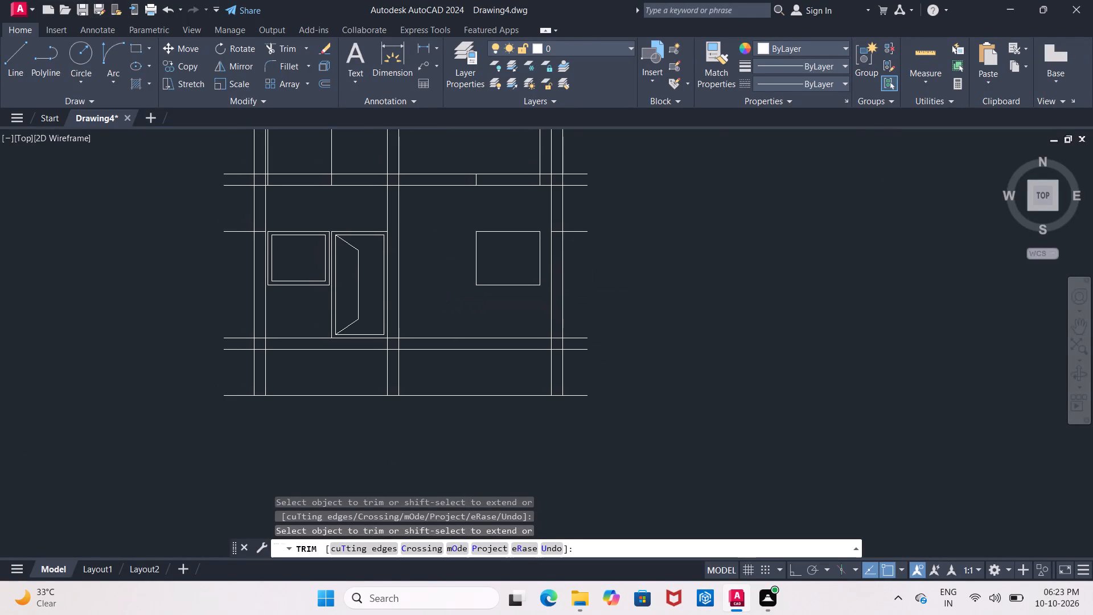
{"action": "scroll", "coordinate": [353, 286], "scroll_direction": "up", "scroll_amount": 3}
{"action": "middle_click_drag", "start_coordinate": [353, 279], "coordinate": [351, 281]}
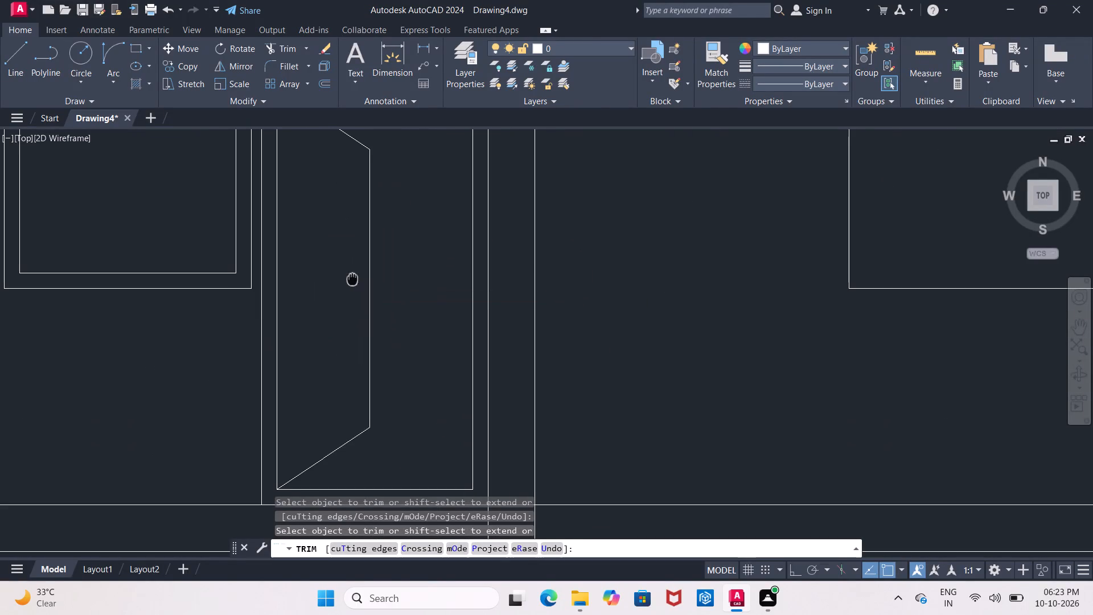
{"action": "middle_click_drag", "start_coordinate": [351, 281], "coordinate": [350, 323]}
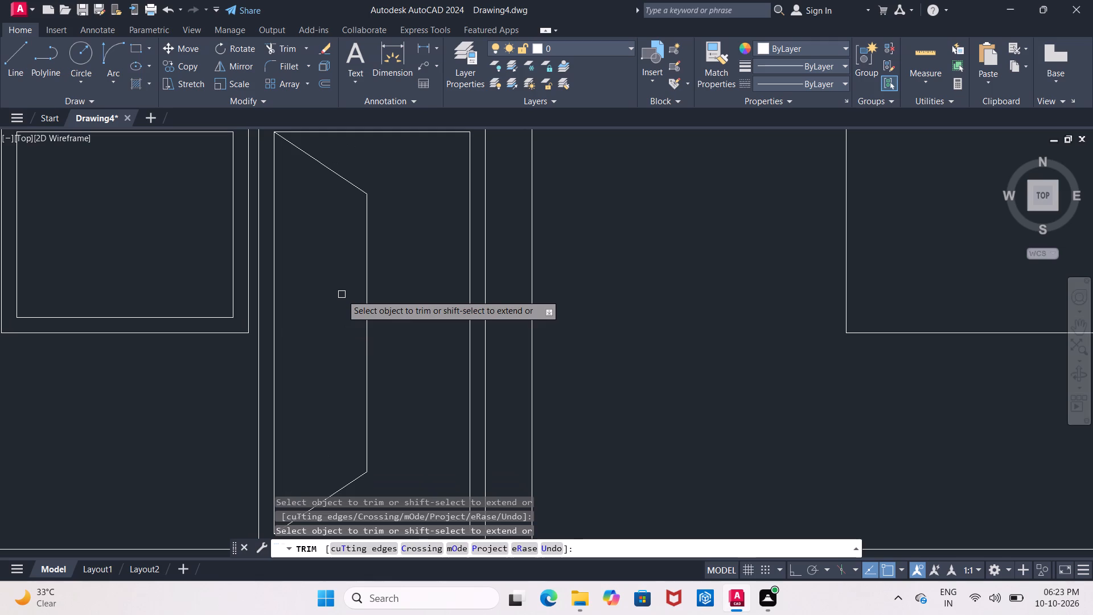
{"action": "key", "text": "Escape"}
Offset the door leaf's vertical edge 3" to the left, inside the leaf.
{"action": "key", "text": "o"}
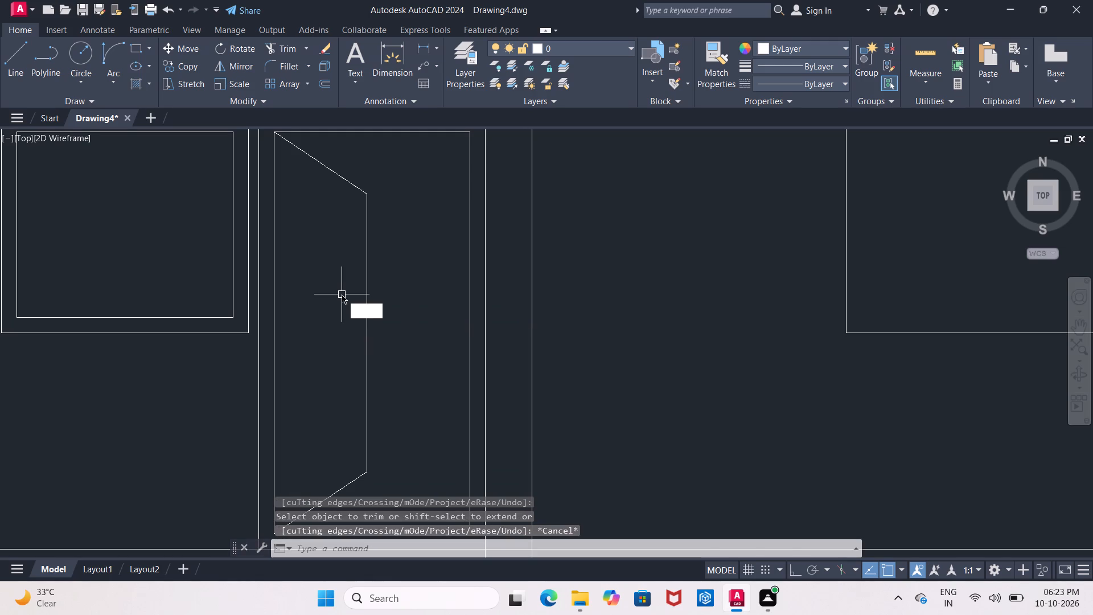
{"action": "key", "text": "Return"}
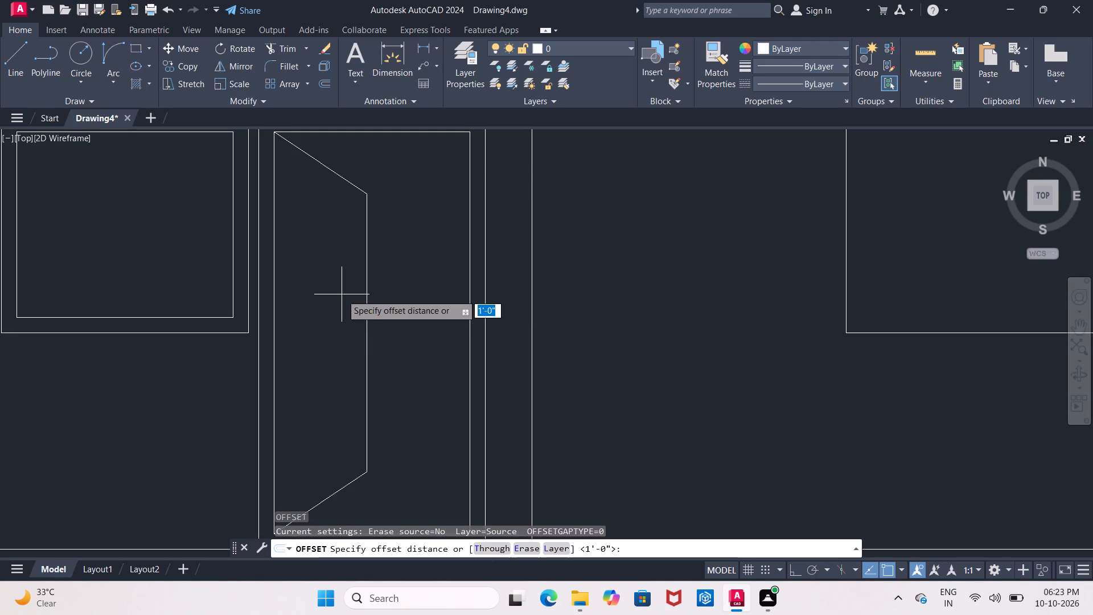
{"action": "key", "text": "9"}
{"action": "key", "text": "shift+quotedbl"}
{"action": "key", "text": "Return"}
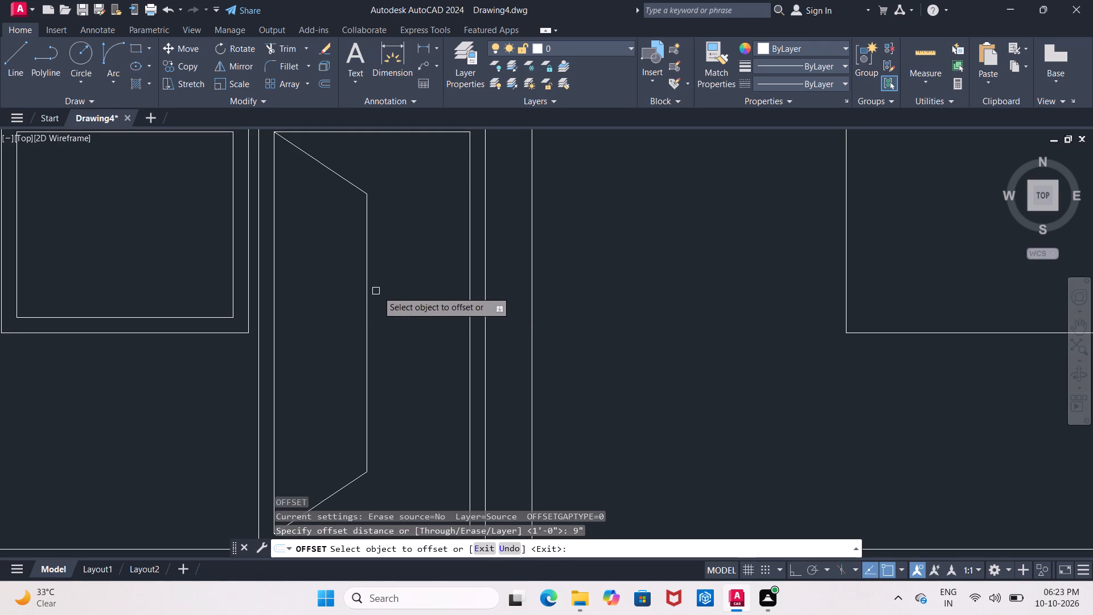
{"action": "left_click", "coordinate": [367, 300]}
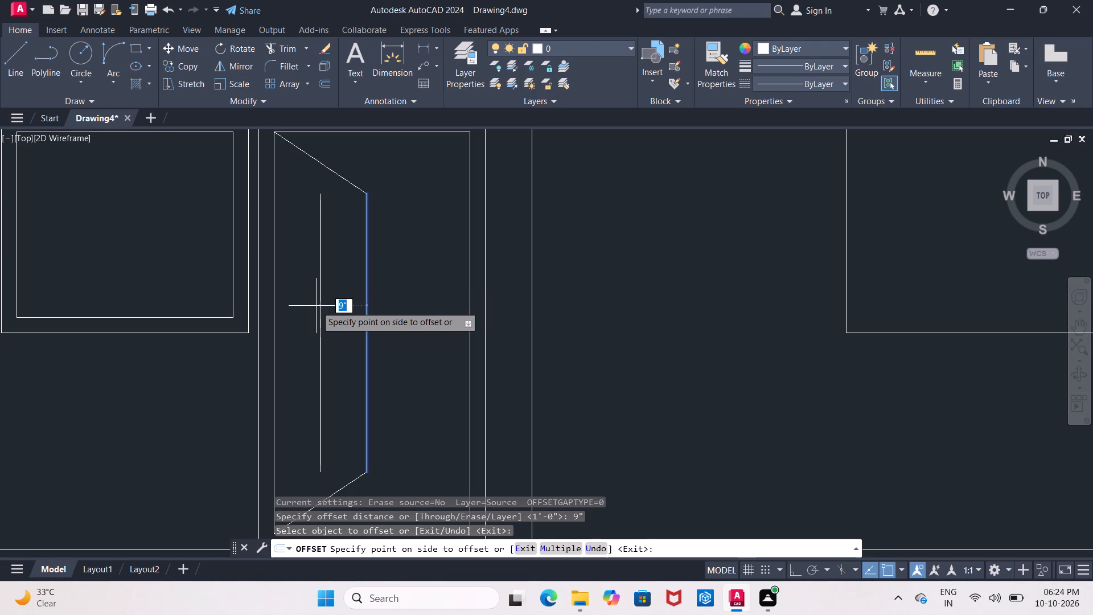
{"action": "key", "text": "3"}
{"action": "key", "text": "shift+quotedbl"}
{"action": "key", "text": "Return"}
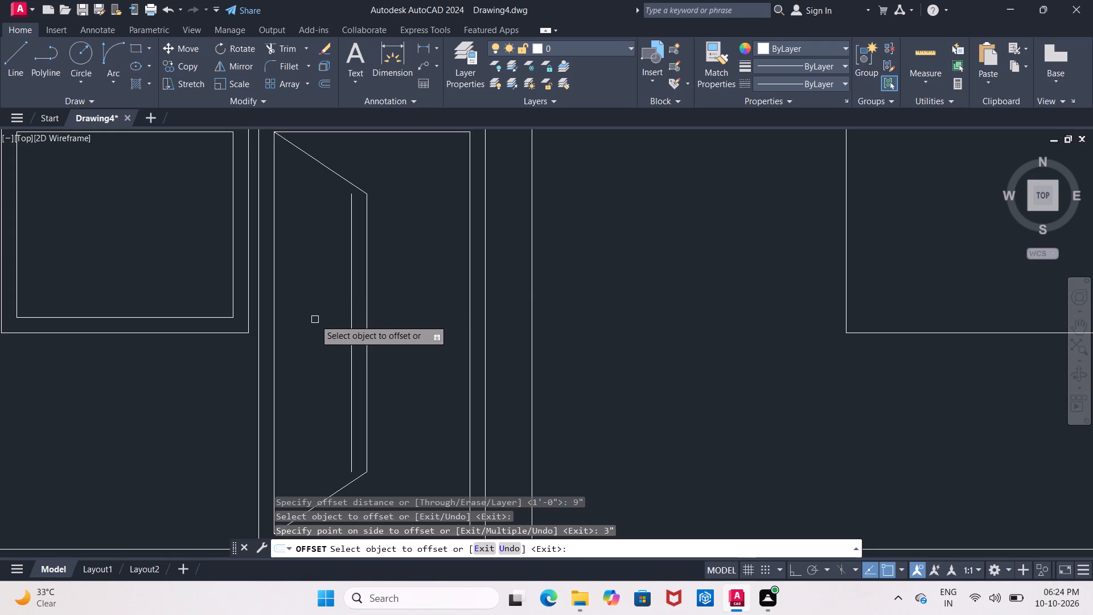
{"action": "key", "text": "Escape"}
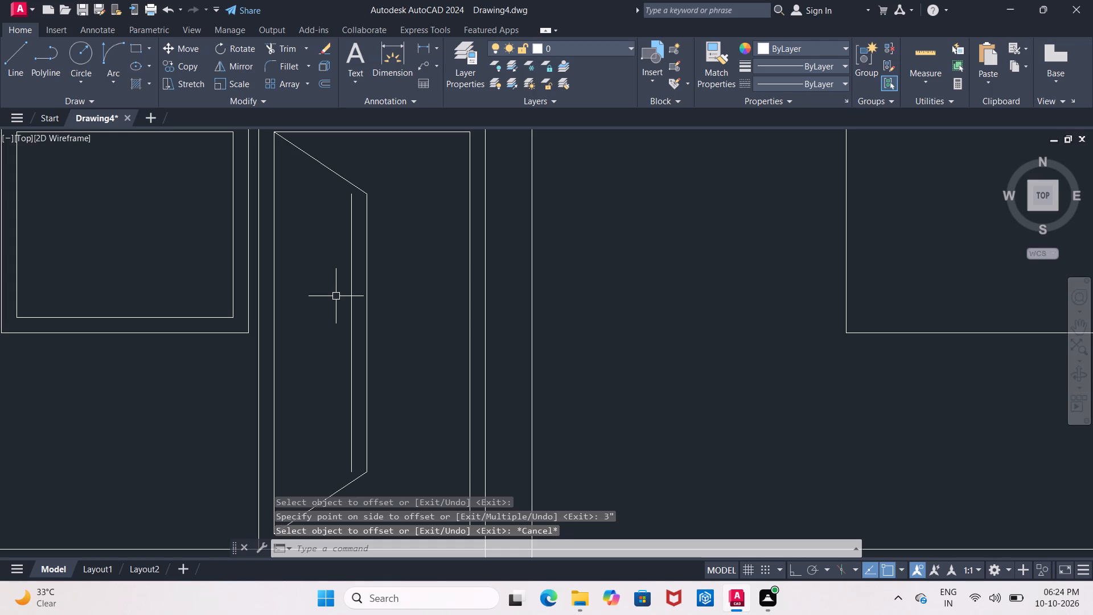
Measure the length of the door leaf's vertical edge with a linear dimension, without placing it.
{"action": "left_click", "coordinate": [426, 51]}
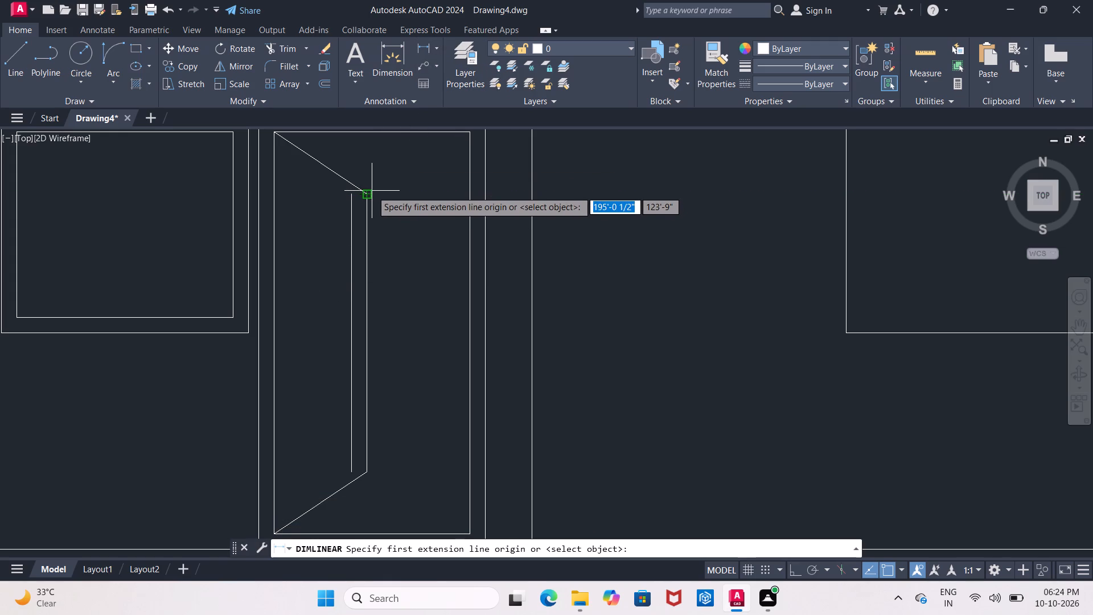
{"action": "left_click", "coordinate": [368, 195]}
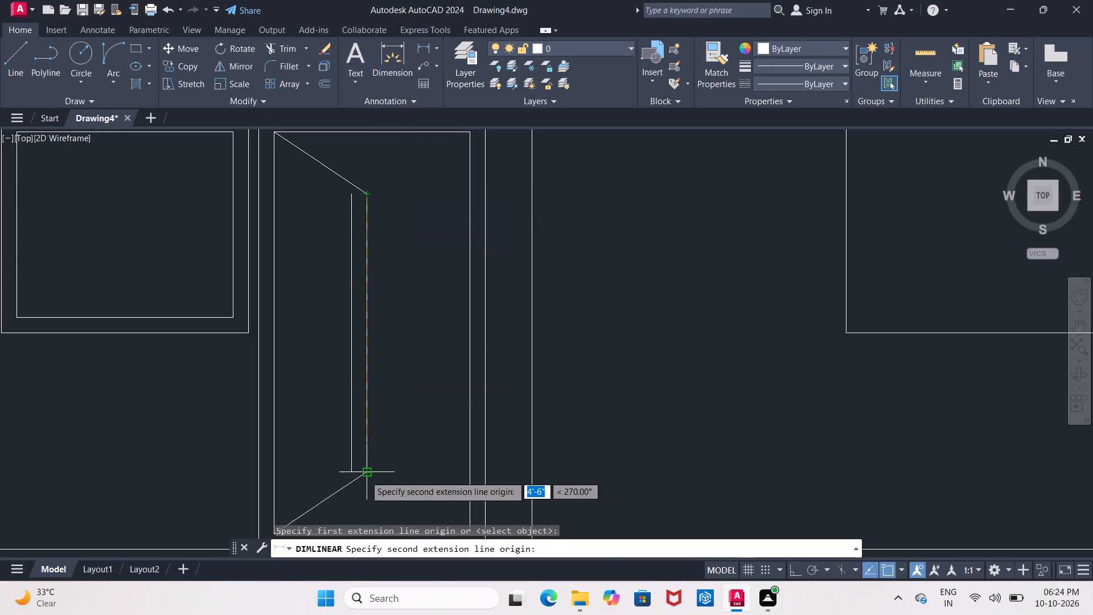
{"action": "left_click", "coordinate": [365, 473]}
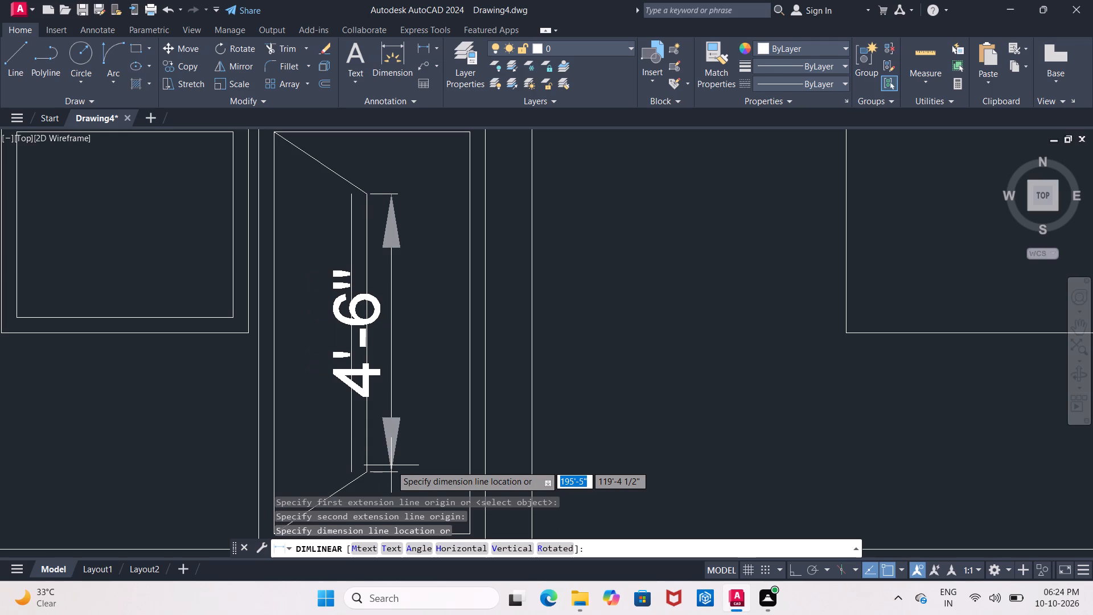
{"action": "key", "text": "Escape"}
Offset the door leaf's upper diagonal 2'3" toward the lower left.
{"action": "key", "text": "o"}
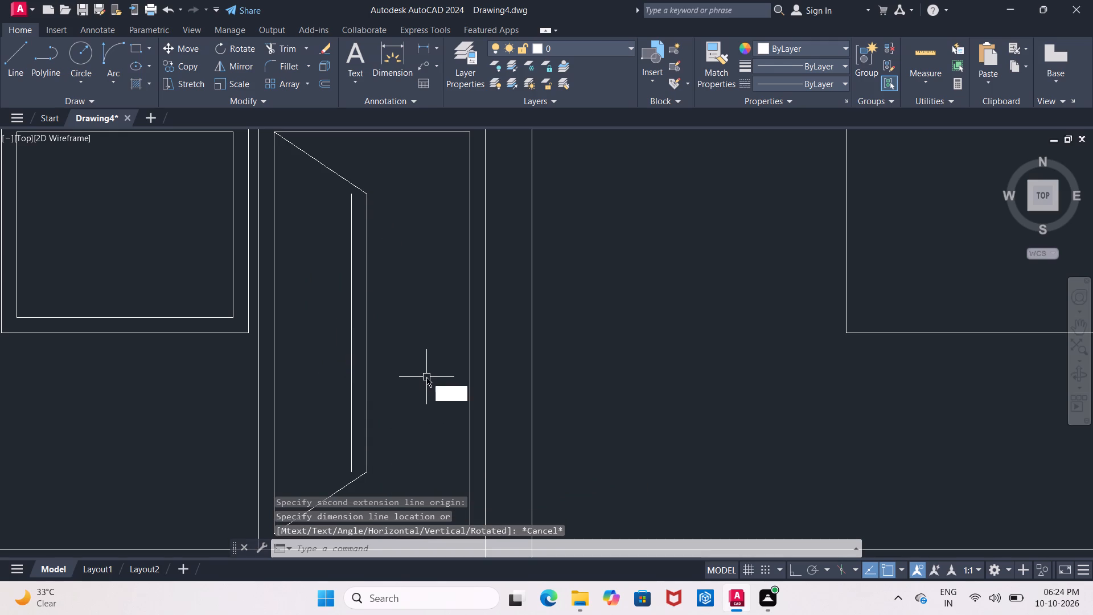
{"action": "key", "text": "Escape"}
{"action": "key", "text": "Escape"}
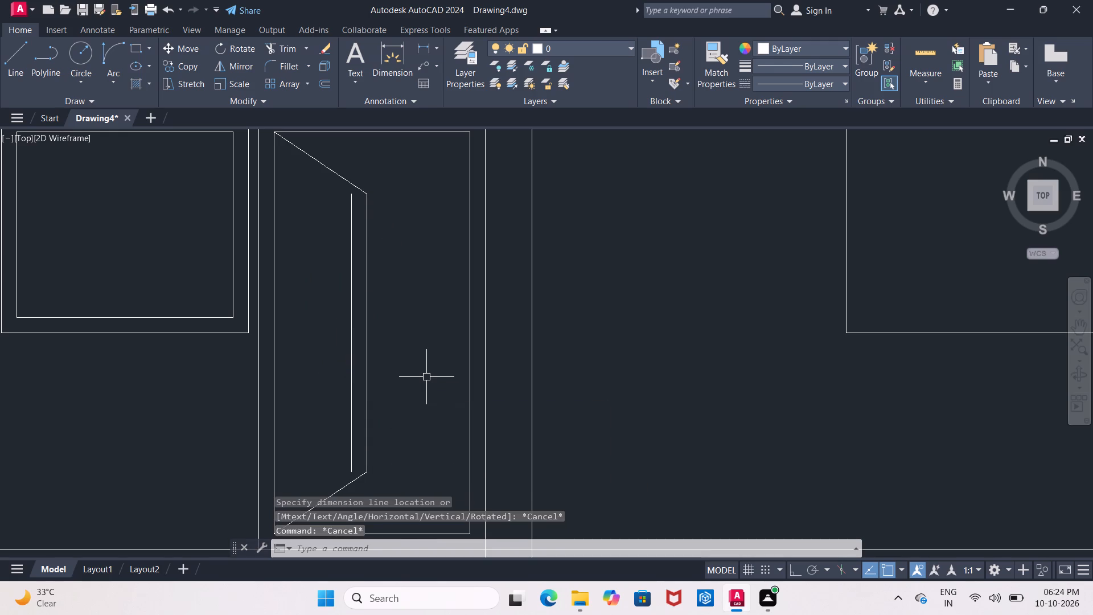
{"action": "key", "text": "o"}
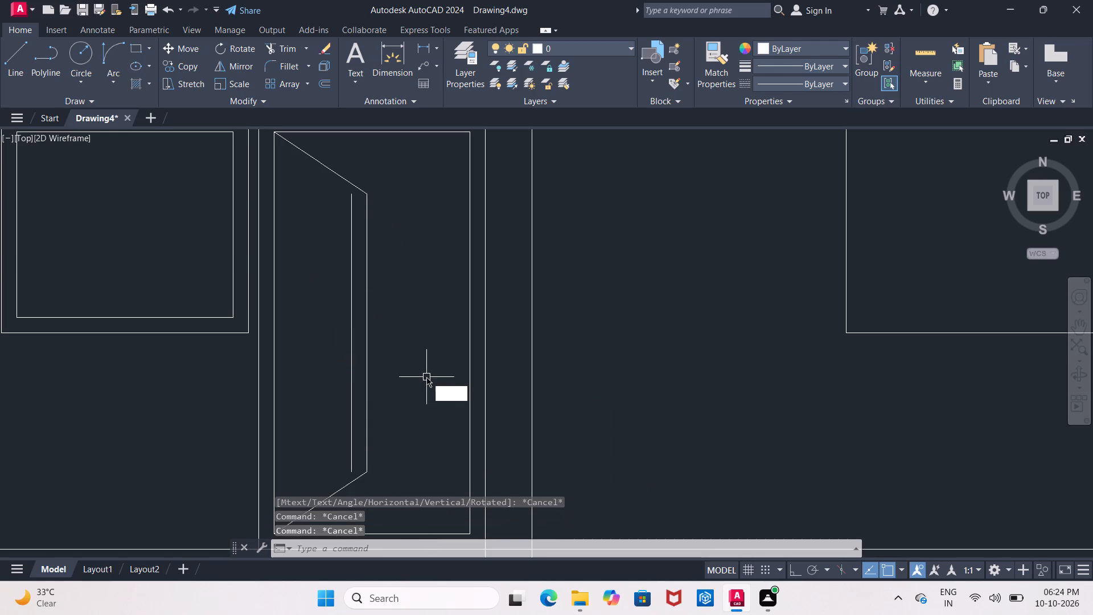
{"action": "key", "text": "Return"}
{"action": "type", "text": "2'"}
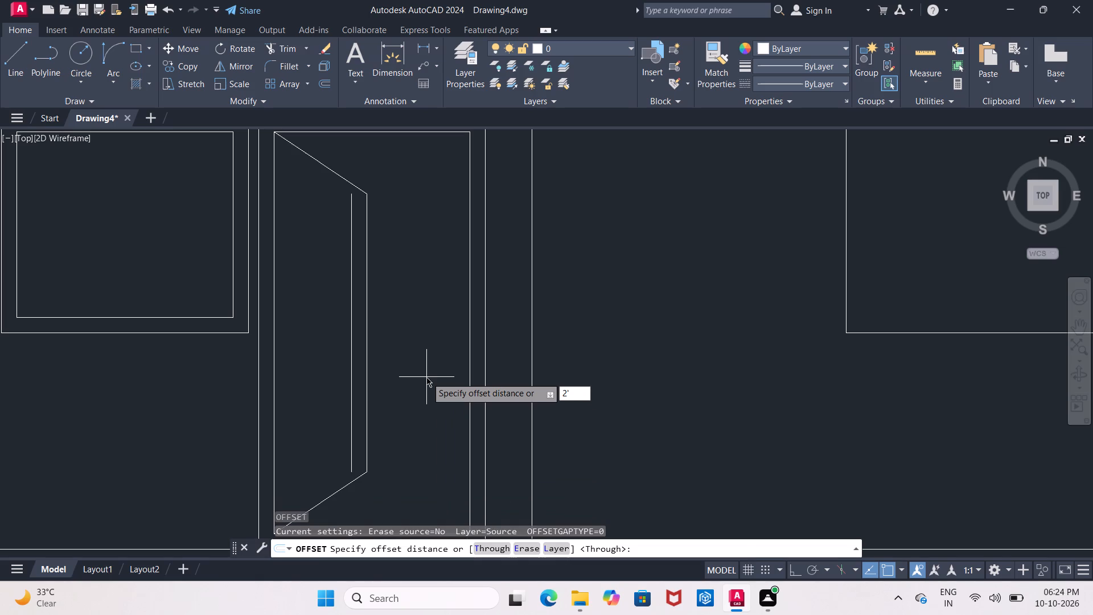
{"action": "type", "text": "3\""}
{"action": "key", "text": "Return"}
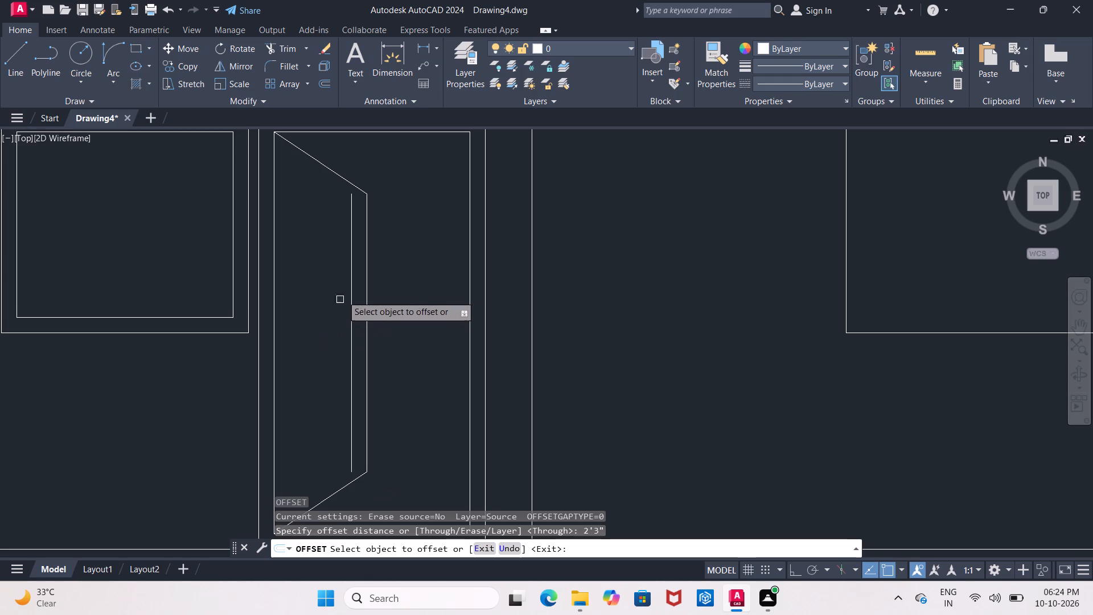
{"action": "left_click", "coordinate": [346, 178]}
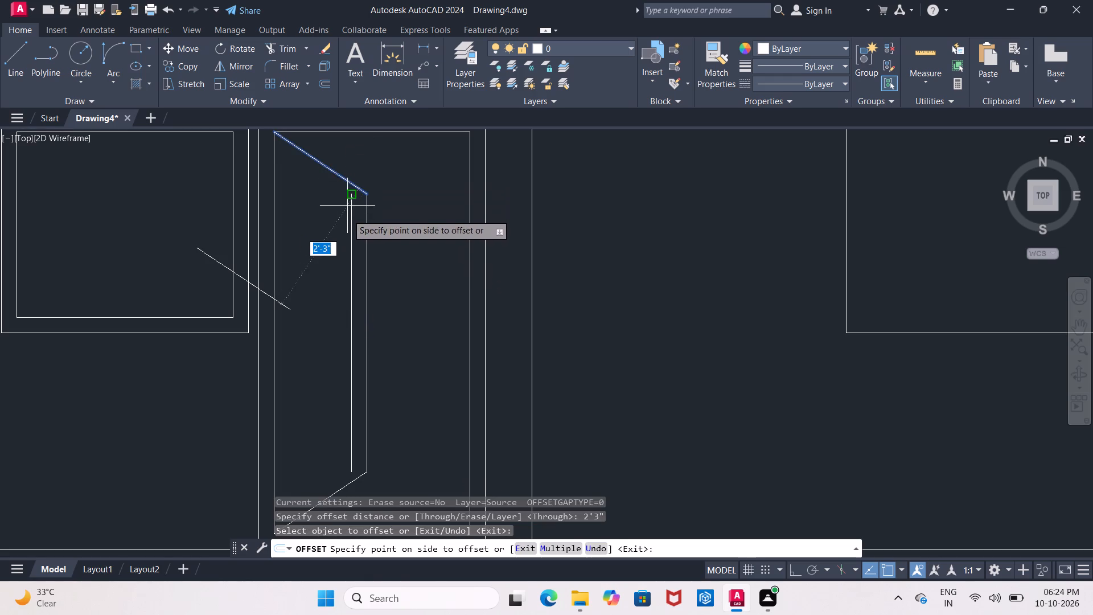
{"action": "left_click", "coordinate": [325, 290]}
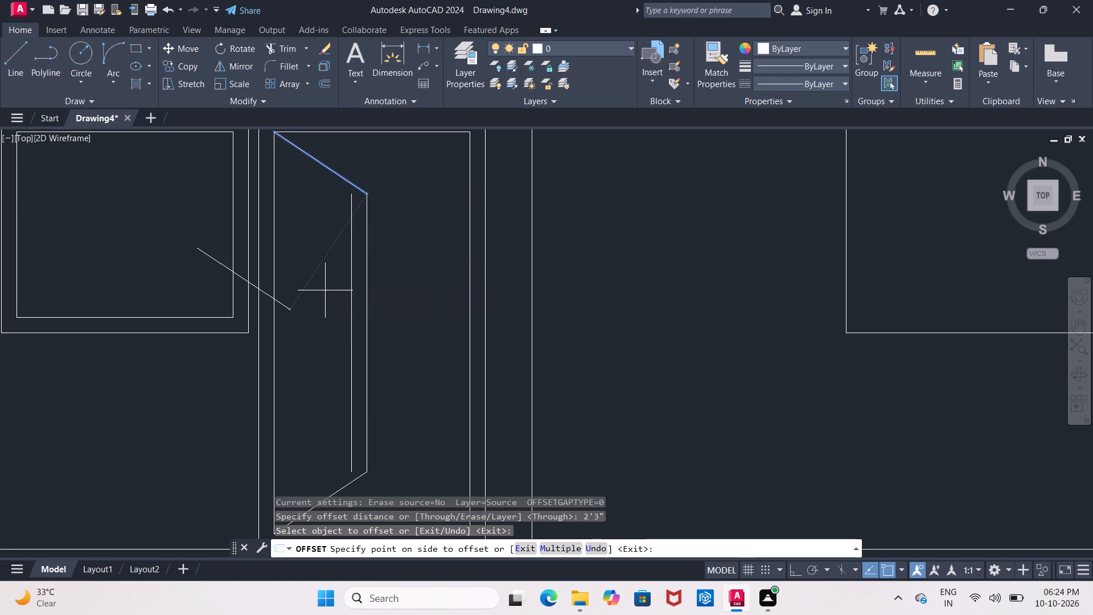
Draw a horizontal line from the offset diagonal's lower end rightward across the door leaf and past the door frame.
{"action": "left_click", "coordinate": [12, 58]}
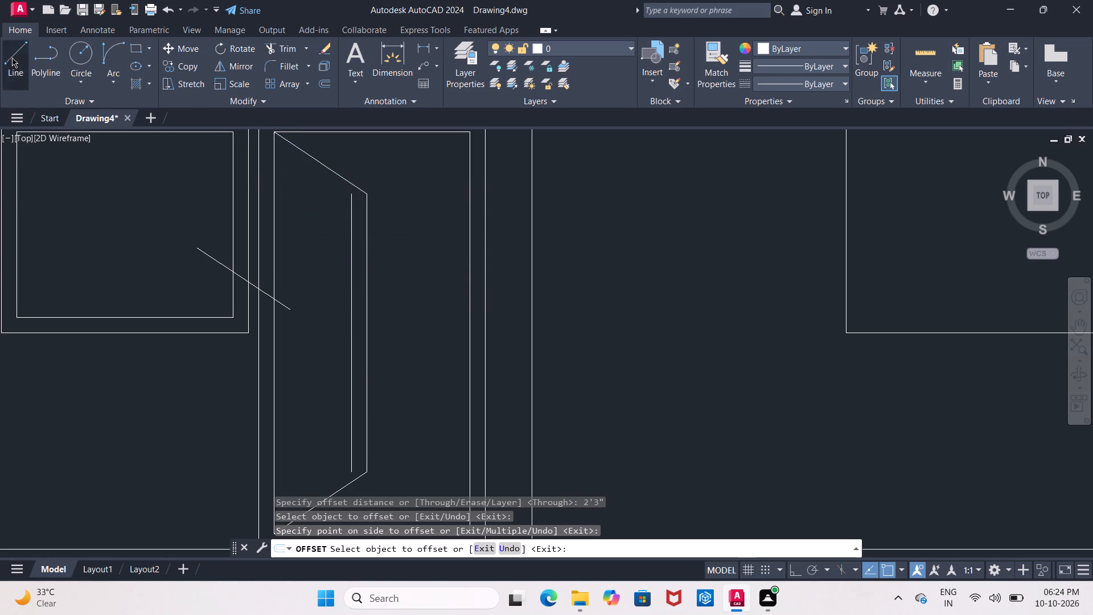
{"action": "left_click", "coordinate": [293, 313]}
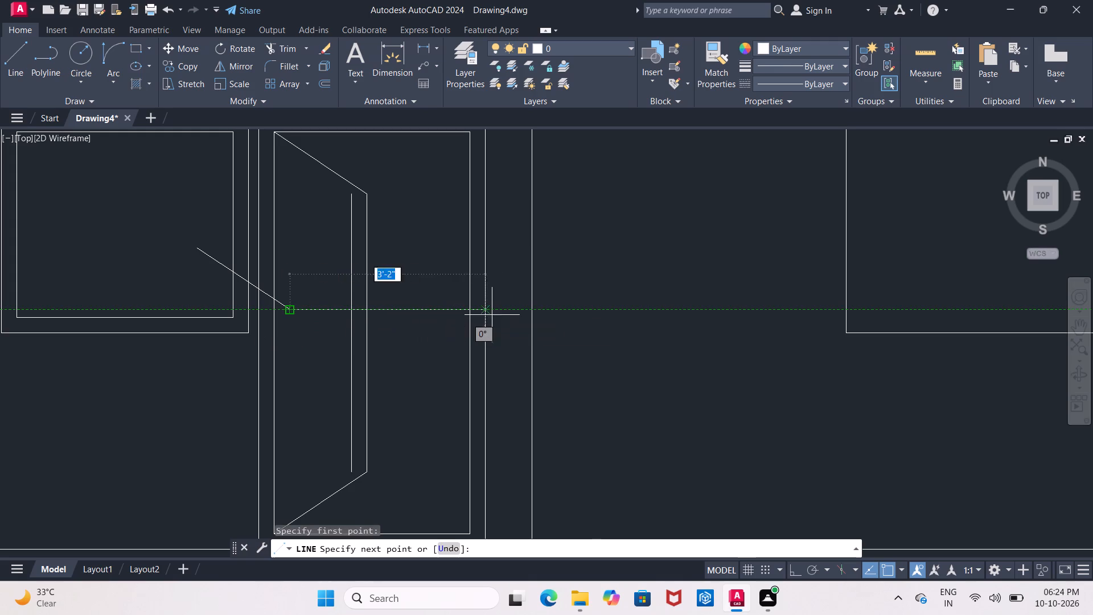
{"action": "left_click", "coordinate": [572, 311]}
{"action": "key", "text": "Escape"}
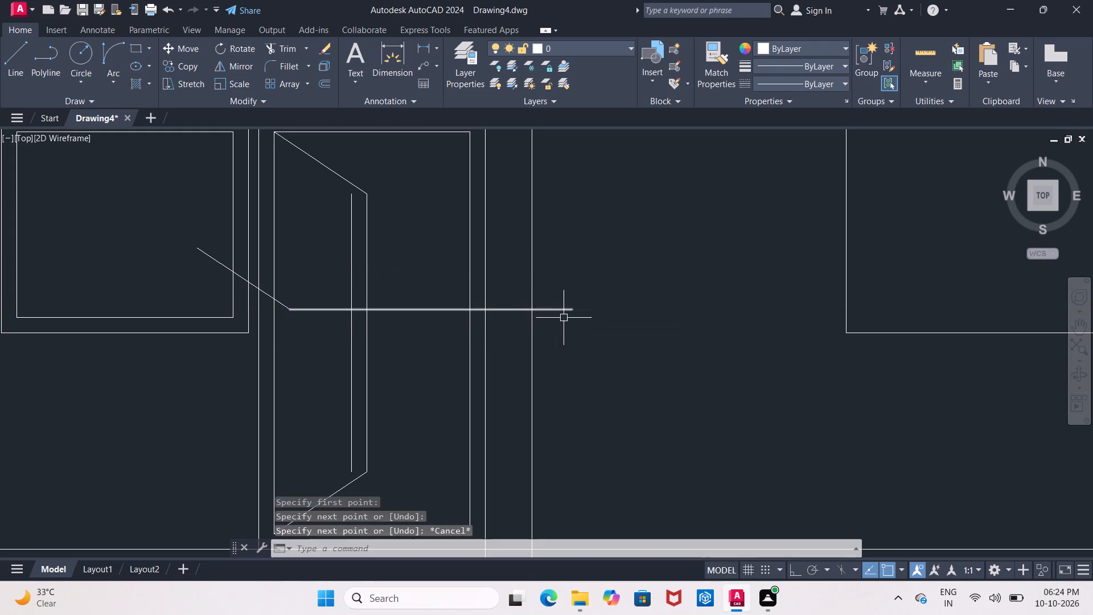
Trim away the horizontal line's portions beyond the door leaf's vertical edge, across the opening, frame and wall.
{"action": "scroll", "coordinate": [319, 343], "scroll_direction": "down", "scroll_amount": 2}
{"action": "scroll", "coordinate": [326, 360], "scroll_direction": "up", "scroll_amount": 2}
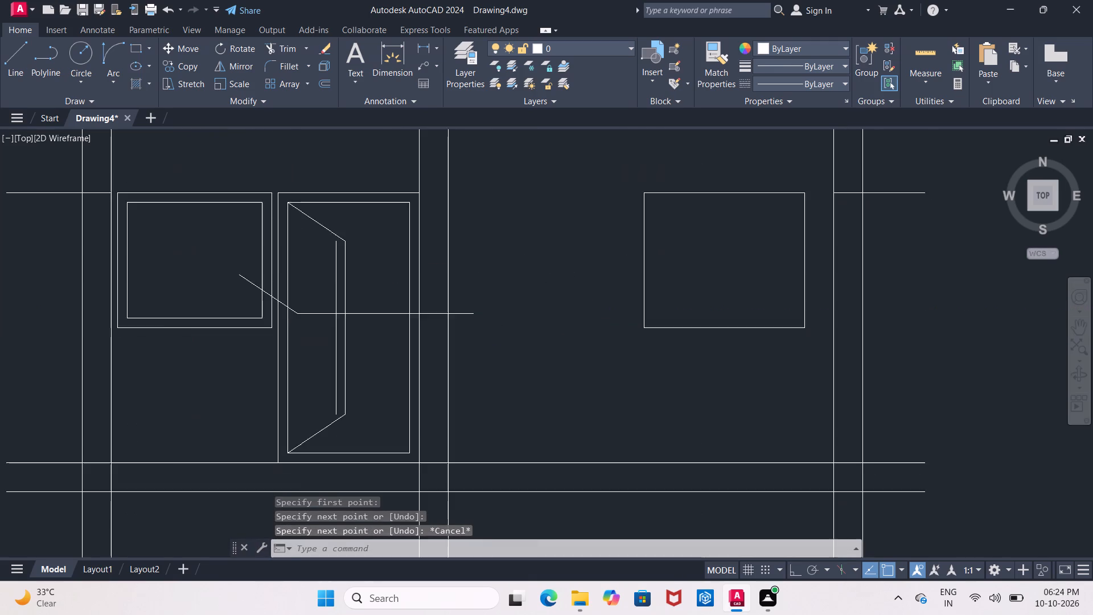
{"action": "key", "text": "Escape"}
{"action": "type", "text": "tr"}
{"action": "key", "text": "Return"}
{"action": "key", "text": "Return"}
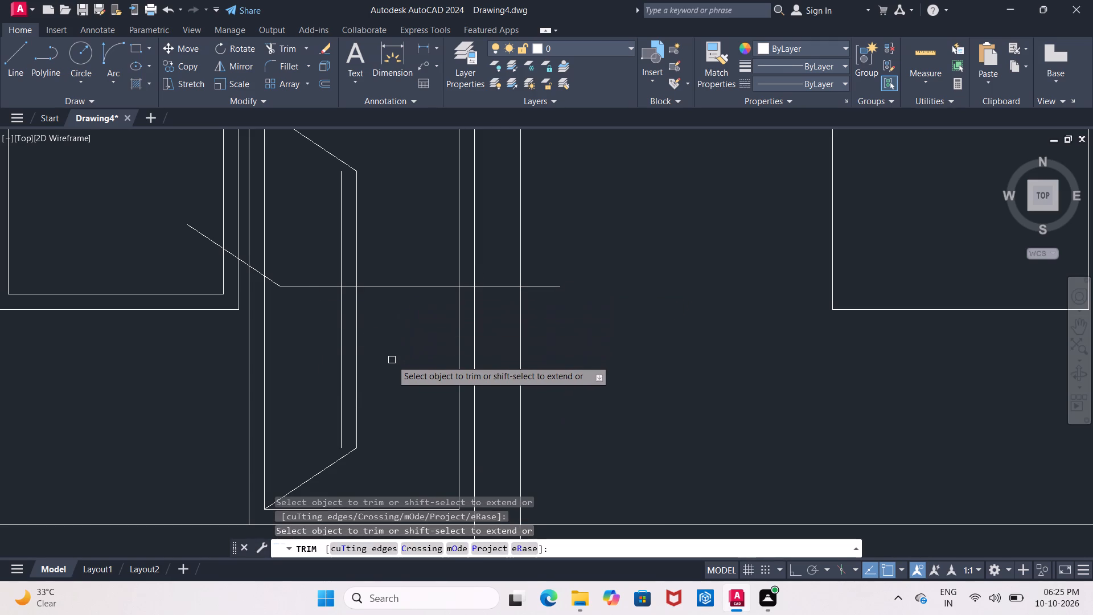
{"action": "left_click", "coordinate": [409, 286]}
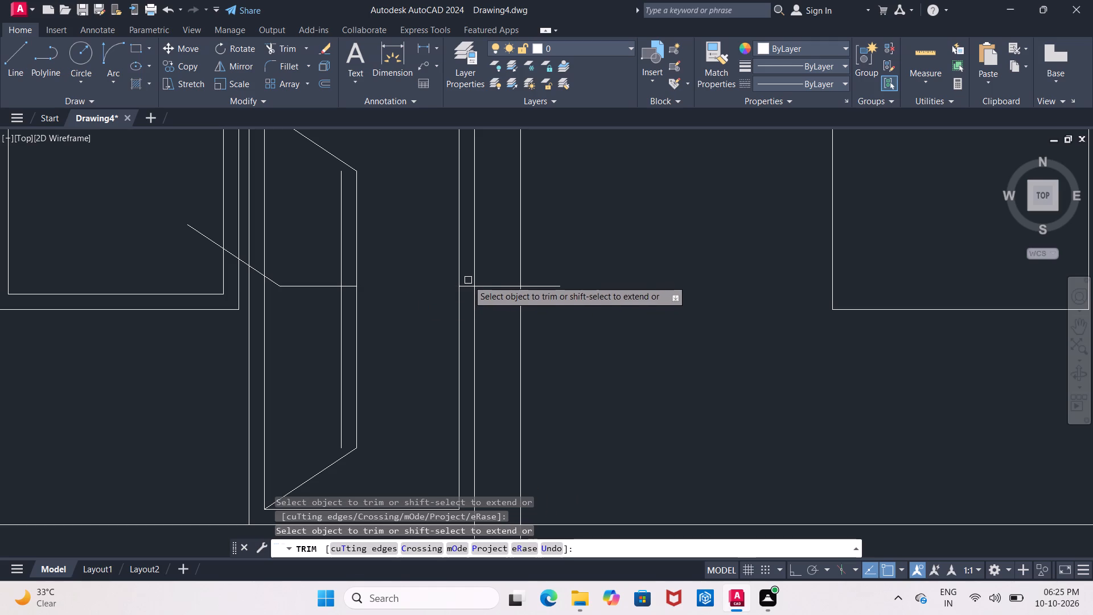
{"action": "left_click", "coordinate": [468, 286]}
{"action": "left_click", "coordinate": [506, 286]}
{"action": "left_click", "coordinate": [540, 288]}
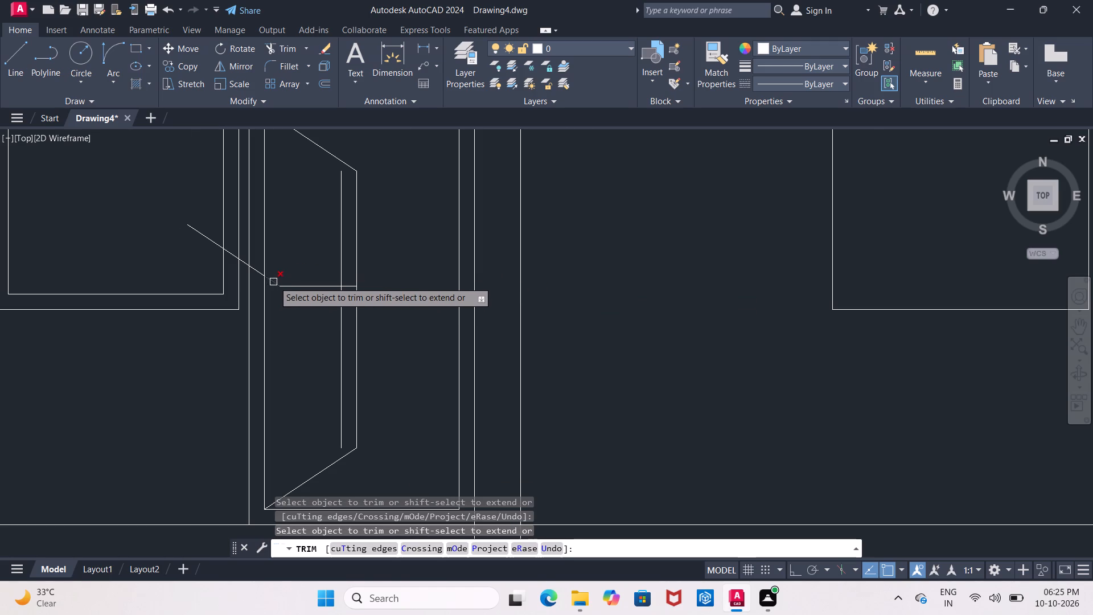
{"action": "scroll", "coordinate": [278, 276], "scroll_direction": "up", "scroll_amount": 2}
{"action": "key", "text": "Escape"}
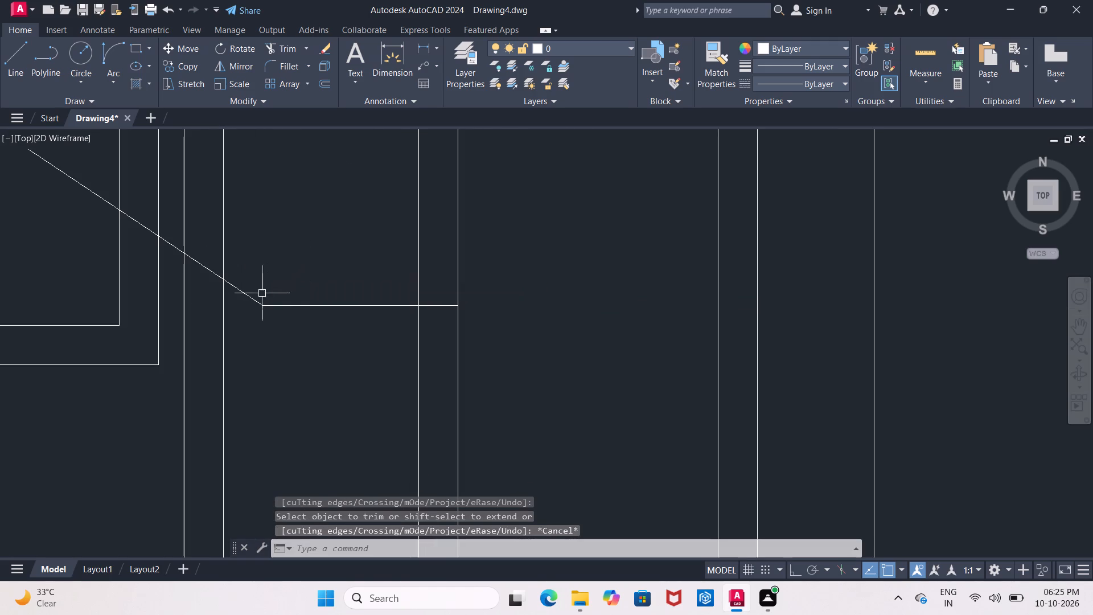
Erase the offset diagonal line that crosses the door frame and window.
{"action": "left_click", "coordinate": [247, 295]}
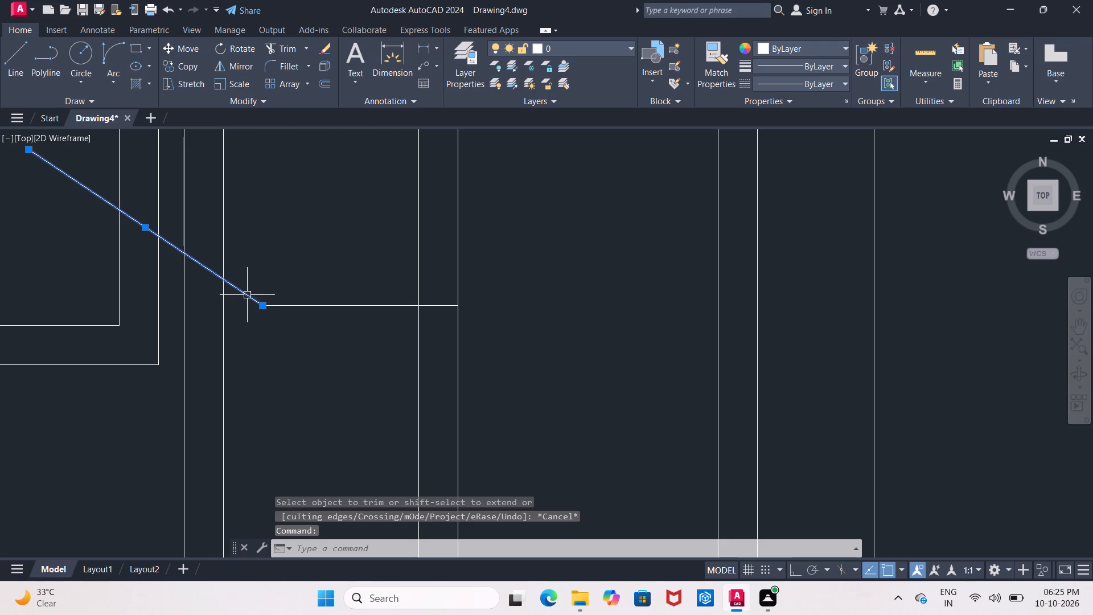
{"action": "key", "text": "Delete"}
Offset the leaf's inner vertical line 2" to the left and the short horizontal line 2" downward.
{"action": "scroll", "coordinate": [265, 301], "scroll_direction": "down", "scroll_amount": 2}
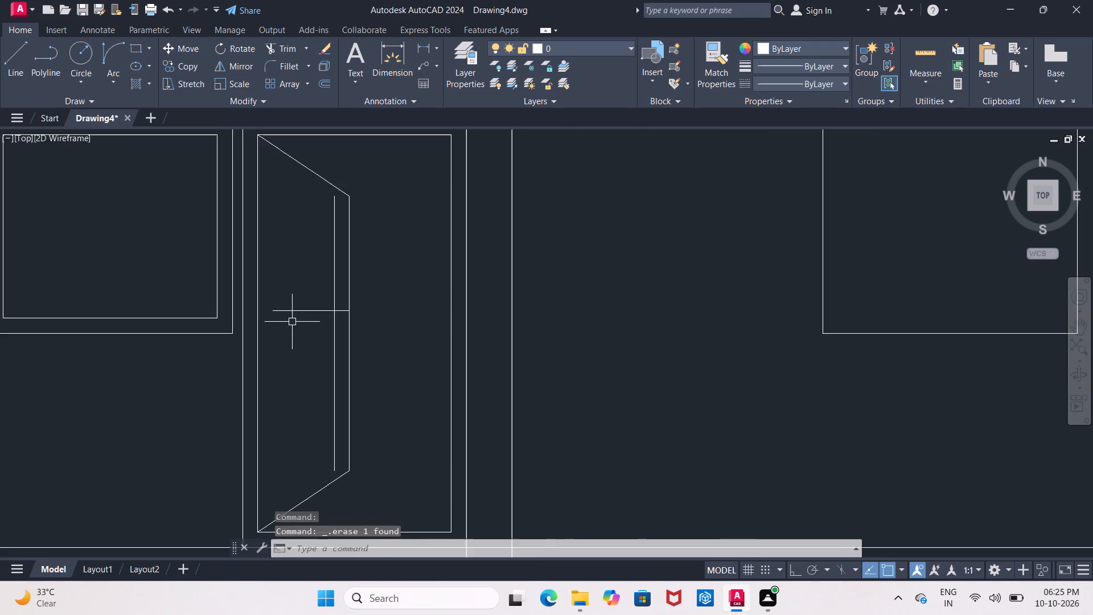
{"action": "scroll", "coordinate": [306, 334], "scroll_direction": "up", "scroll_amount": 1}
{"action": "middle_click_drag", "start_coordinate": [307, 331], "coordinate": [268, 326]}
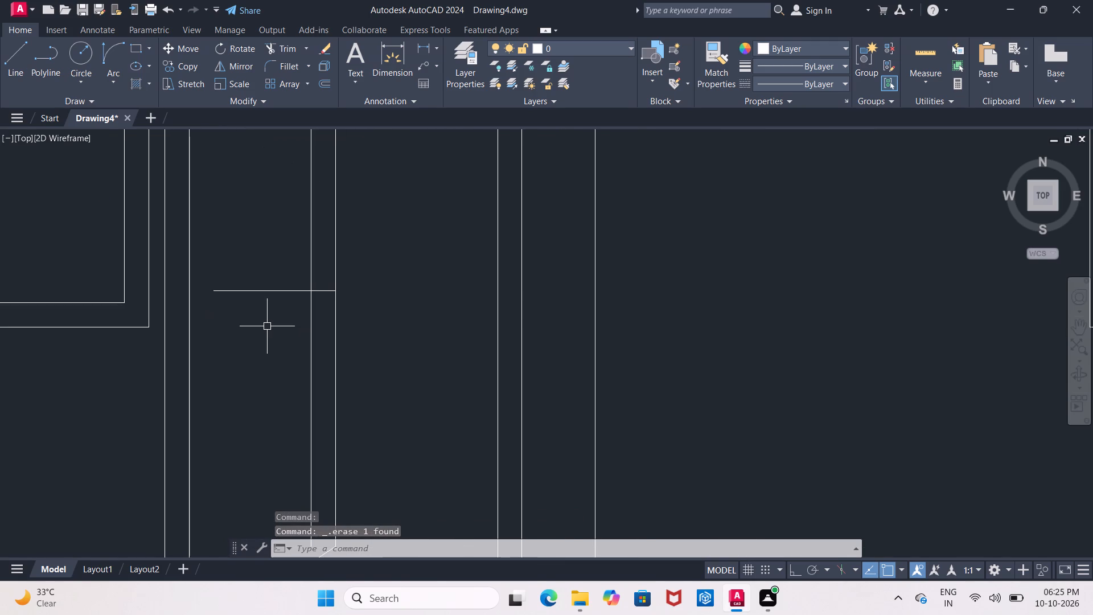
{"action": "key", "text": "o"}
{"action": "key", "text": "Return"}
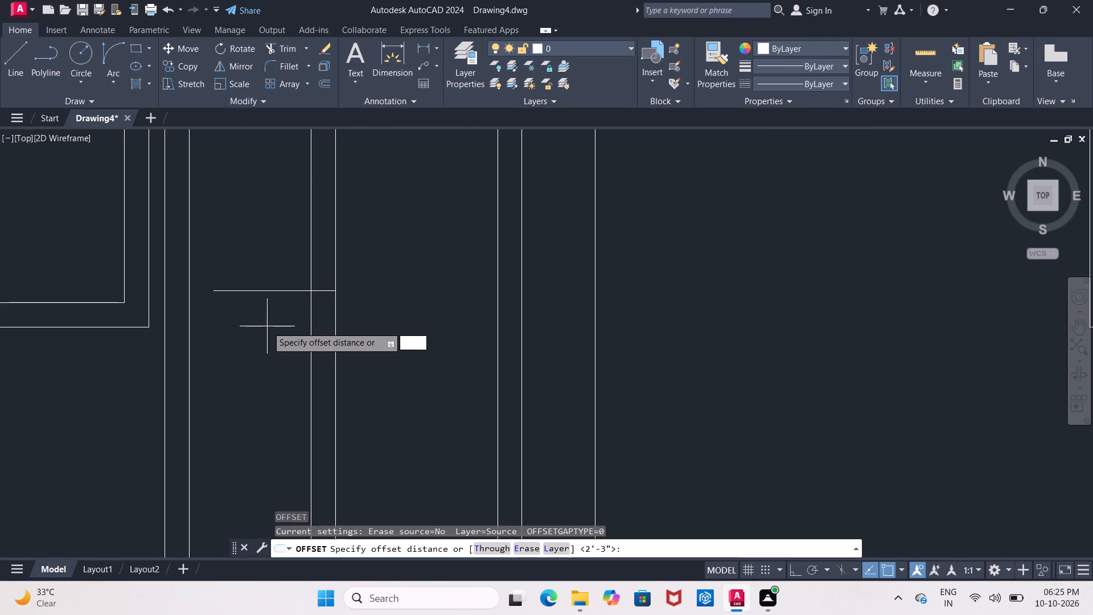
{"action": "type", "text": "2\""}
{"action": "key", "text": "Return"}
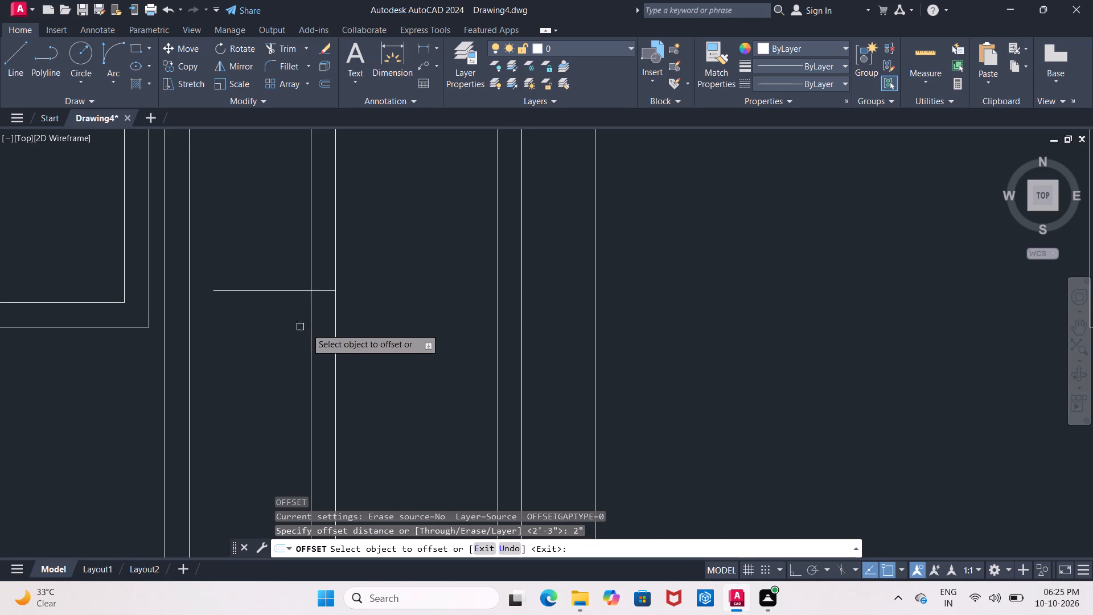
{"action": "left_click", "coordinate": [310, 273]}
{"action": "left_click", "coordinate": [297, 277]}
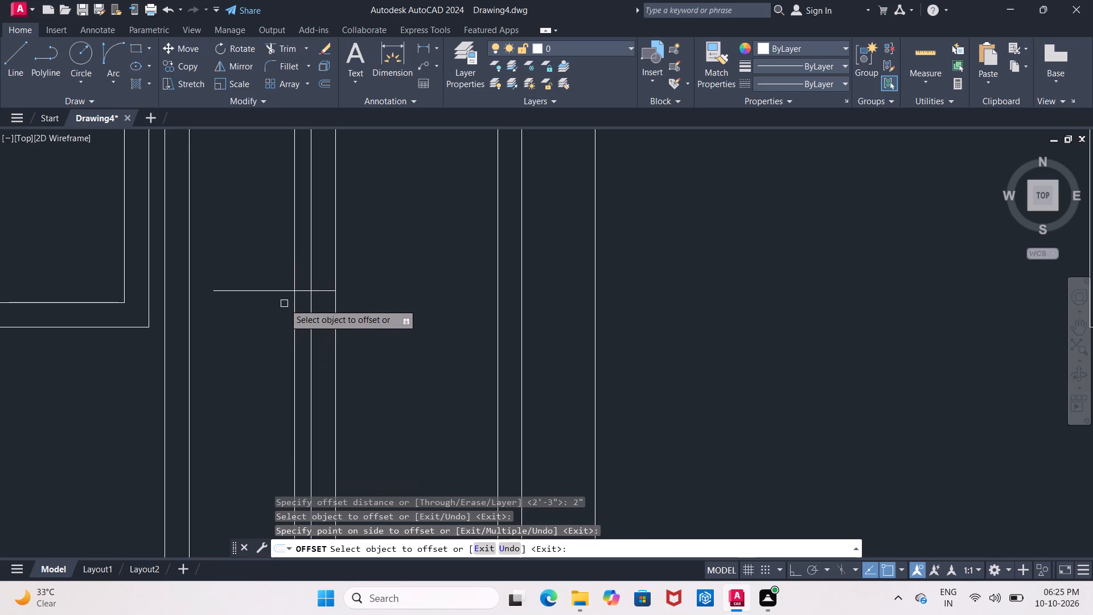
{"action": "left_click", "coordinate": [286, 290]}
{"action": "left_click", "coordinate": [285, 304]}
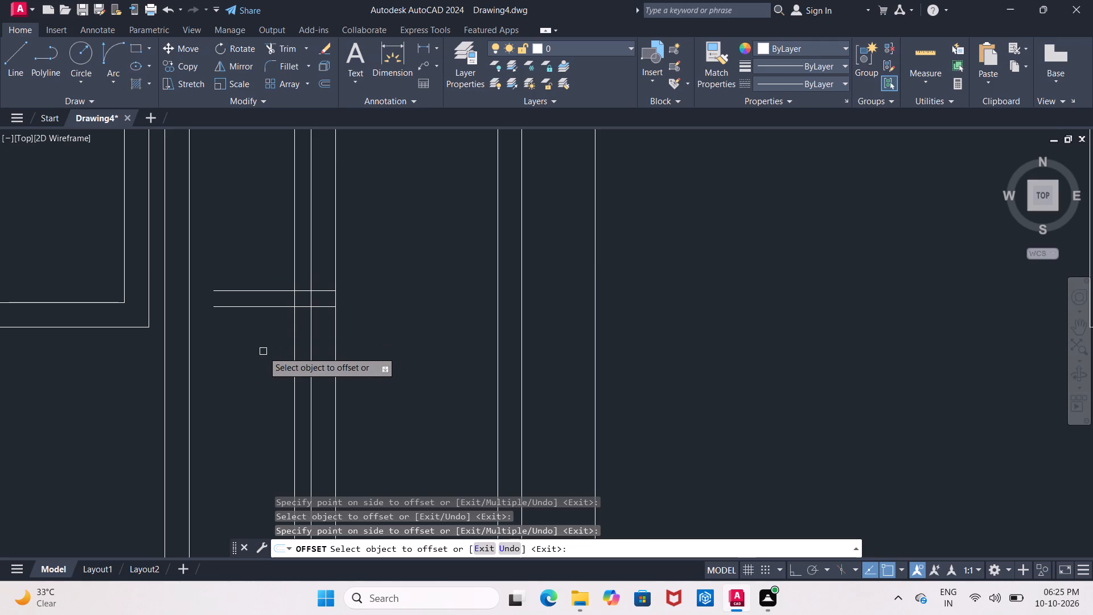
Offset the new inner vertical line another 2" to the left inside the door leaf.
{"action": "scroll", "coordinate": [263, 351], "scroll_direction": "down", "scroll_amount": 1}
{"action": "scroll", "coordinate": [266, 350], "scroll_direction": "up", "scroll_amount": 1}
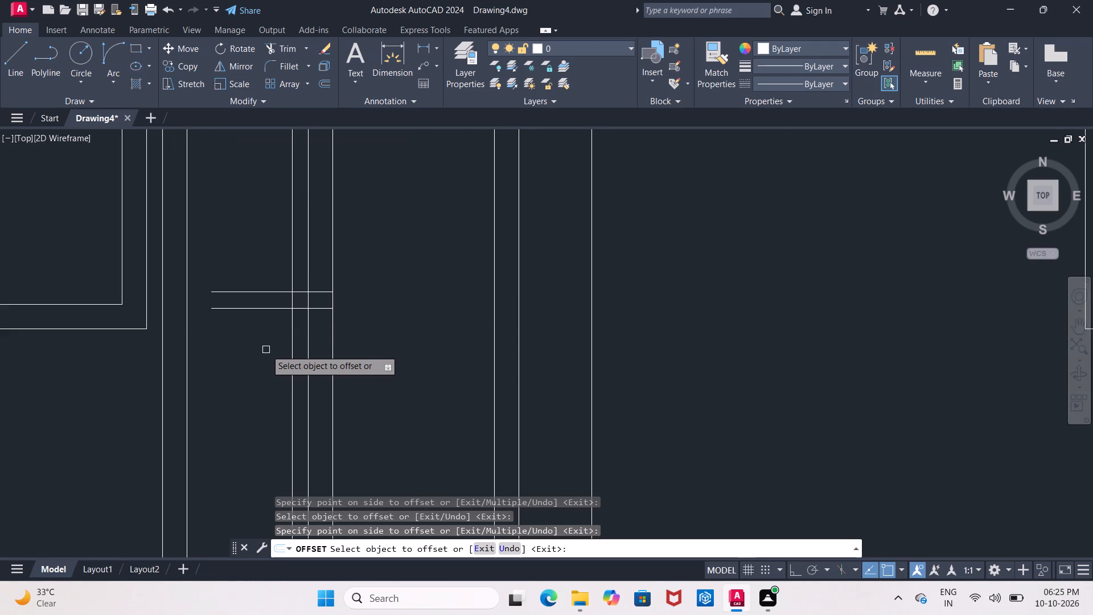
{"action": "middle_click_drag", "start_coordinate": [266, 350], "coordinate": [234, 349]}
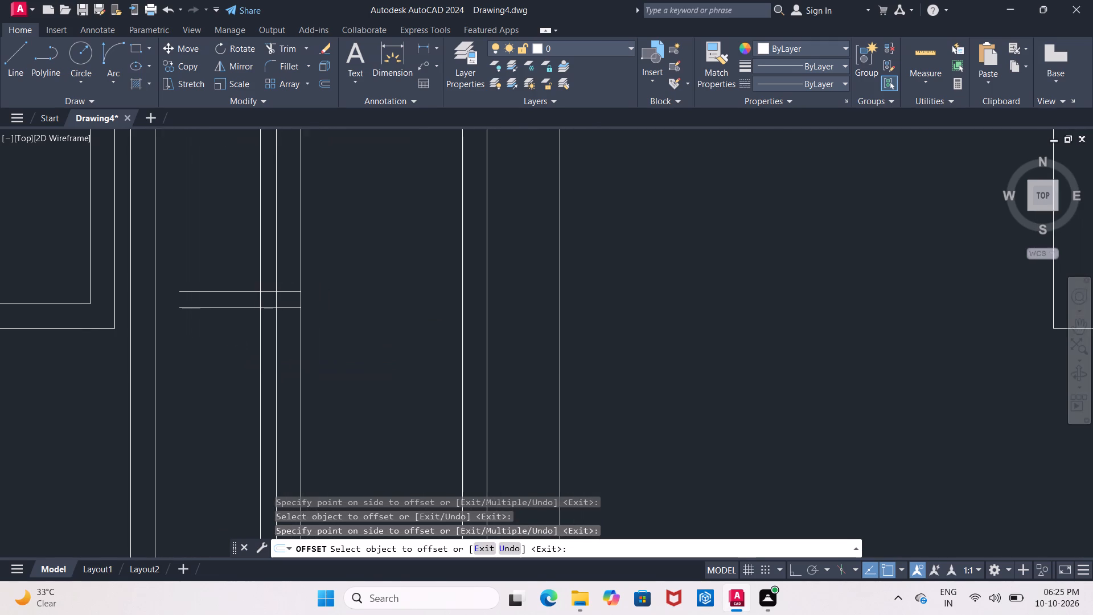
{"action": "scroll", "coordinate": [234, 349], "scroll_direction": "down", "scroll_amount": 1}
{"action": "scroll", "coordinate": [234, 349], "scroll_direction": "up", "scroll_amount": 2}
{"action": "middle_click_drag", "start_coordinate": [234, 349], "coordinate": [223, 356]}
{"action": "left_click", "coordinate": [264, 325]}
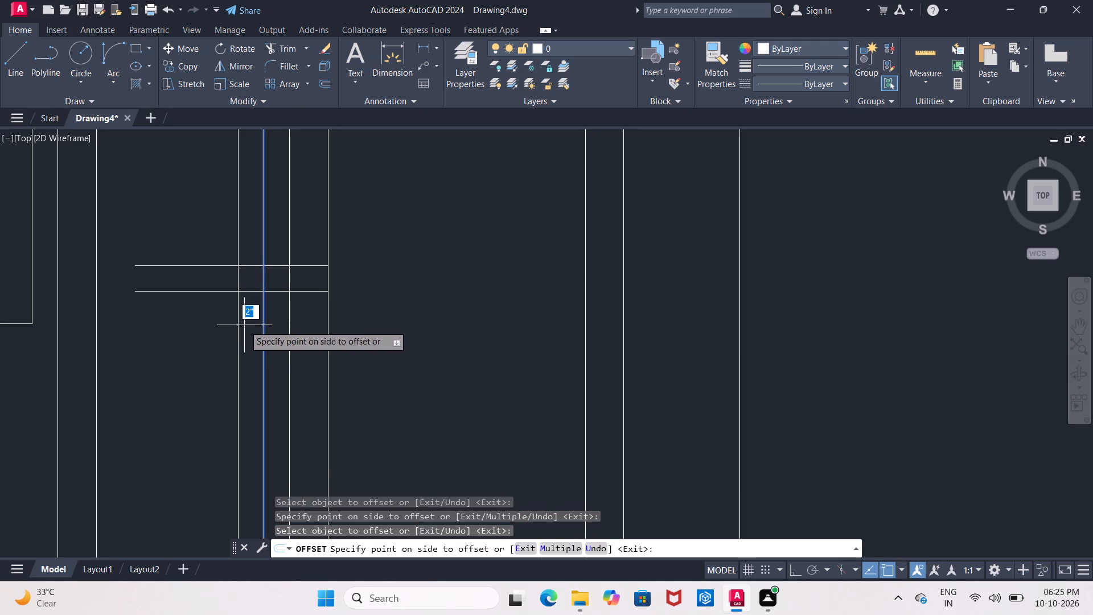
{"action": "left_click", "coordinate": [244, 325]}
{"action": "key", "text": "Escape"}
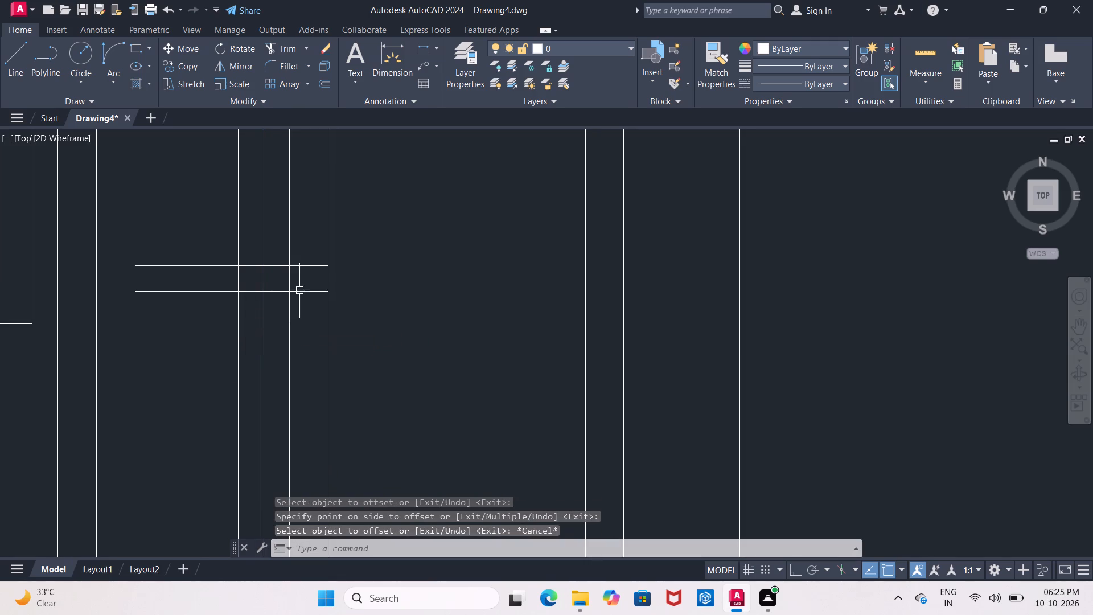
Erase the inner vertical line closest to the door leaf's vertical edge.
{"action": "left_click", "coordinate": [290, 235]}
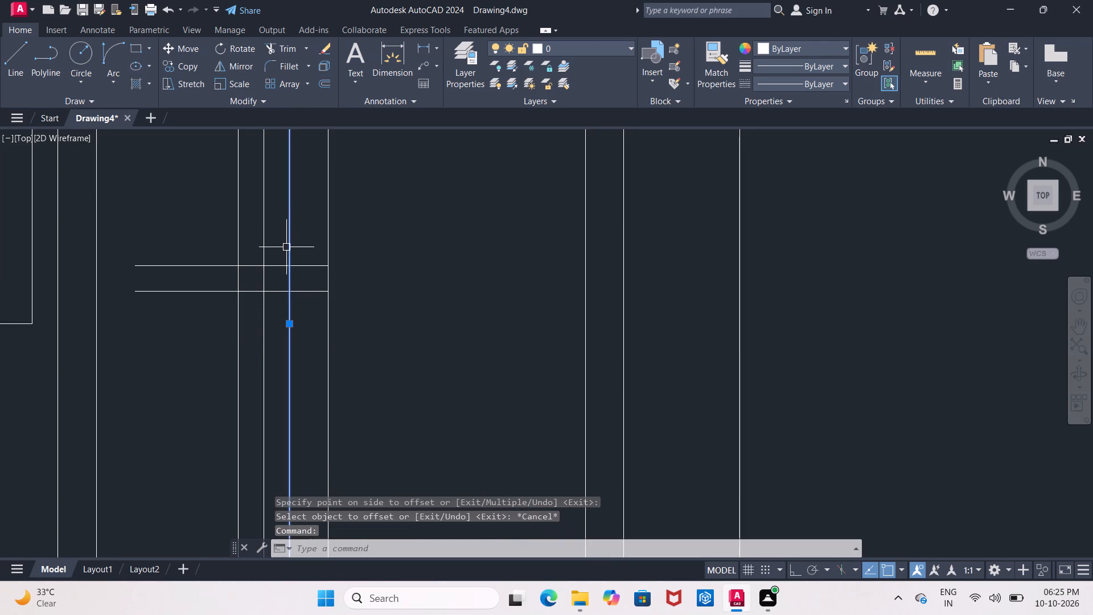
{"action": "key", "text": "Delete"}
Offset the upper short horizontal line 2" upward and the lower one 2" downward.
{"action": "scroll", "coordinate": [292, 255], "scroll_direction": "down", "scroll_amount": 1}
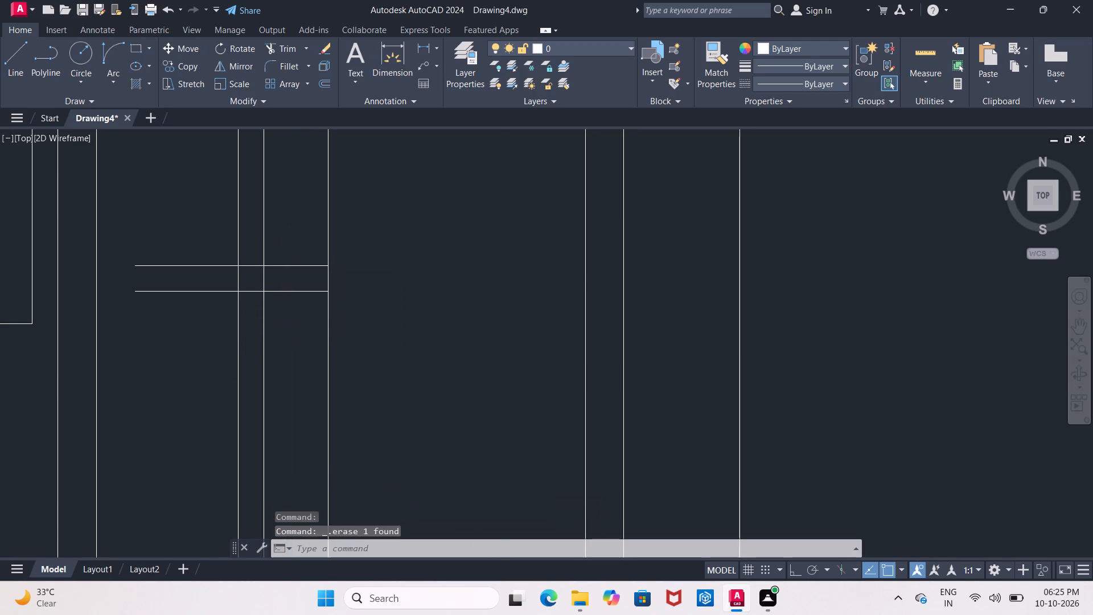
{"action": "middle_click_drag", "start_coordinate": [292, 252], "coordinate": [295, 333]}
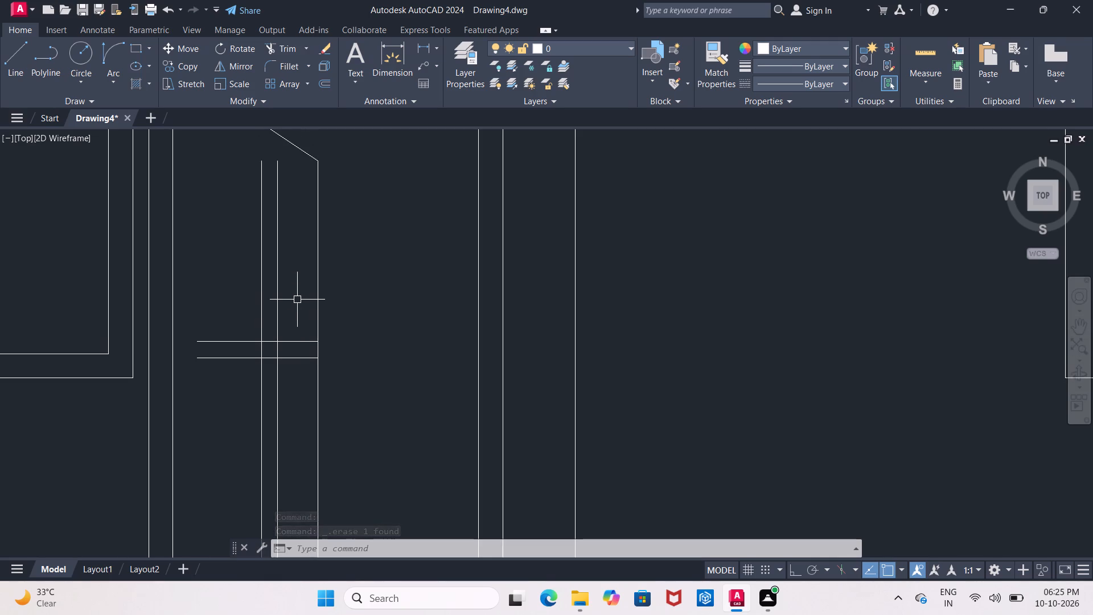
{"action": "key", "text": "Escape"}
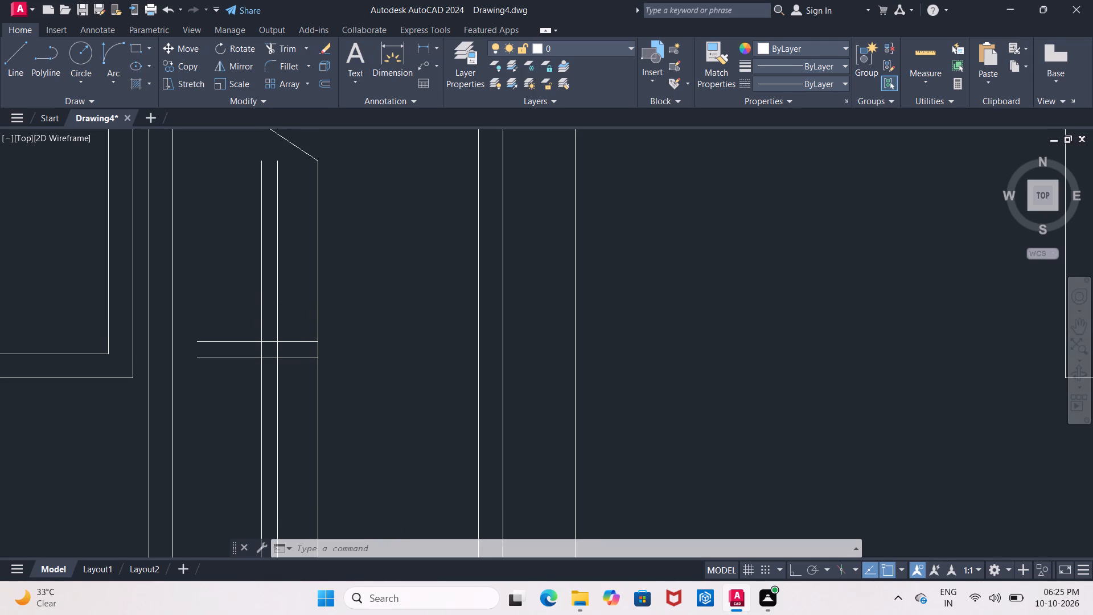
{"action": "key", "text": "o"}
{"action": "key", "text": "Return"}
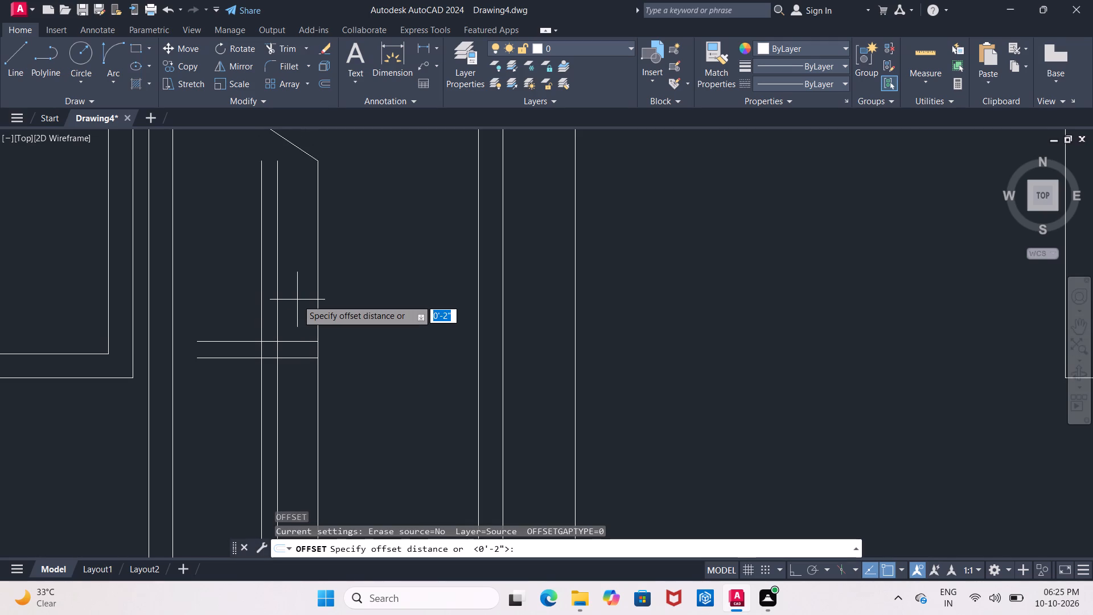
{"action": "key", "text": "2"}
{"action": "key", "text": "shift+quotedbl"}
{"action": "key", "text": "Return"}
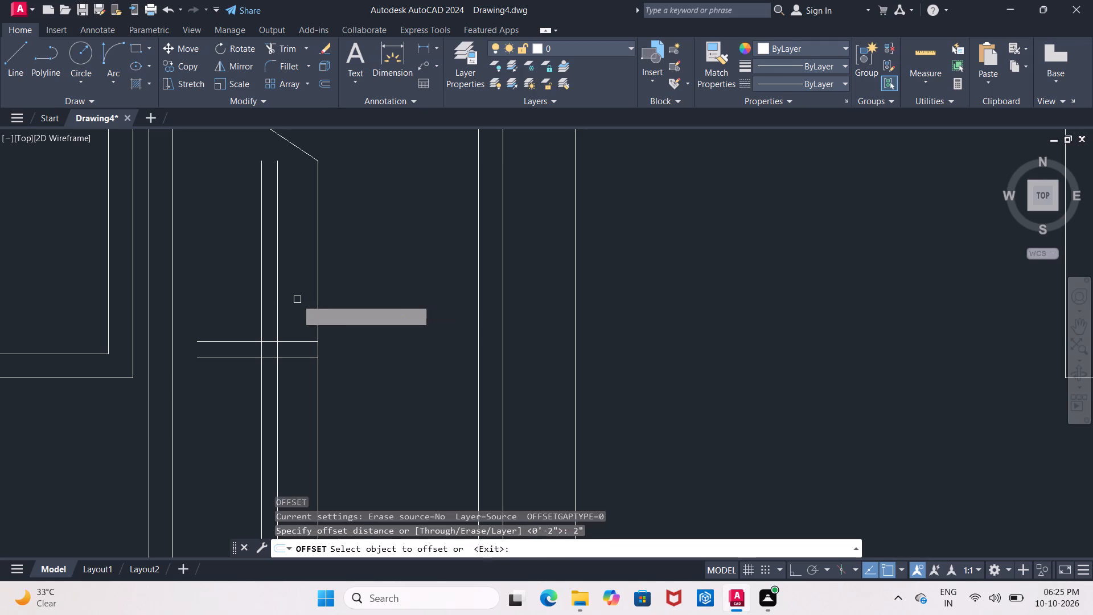
{"action": "left_click", "coordinate": [305, 341]}
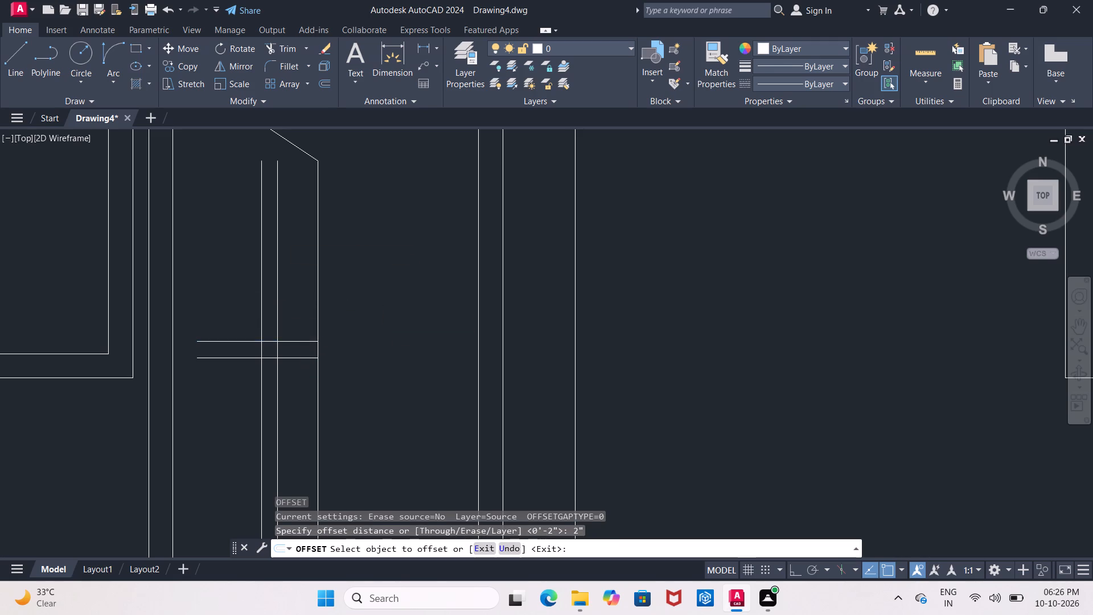
{"action": "left_click", "coordinate": [307, 326]}
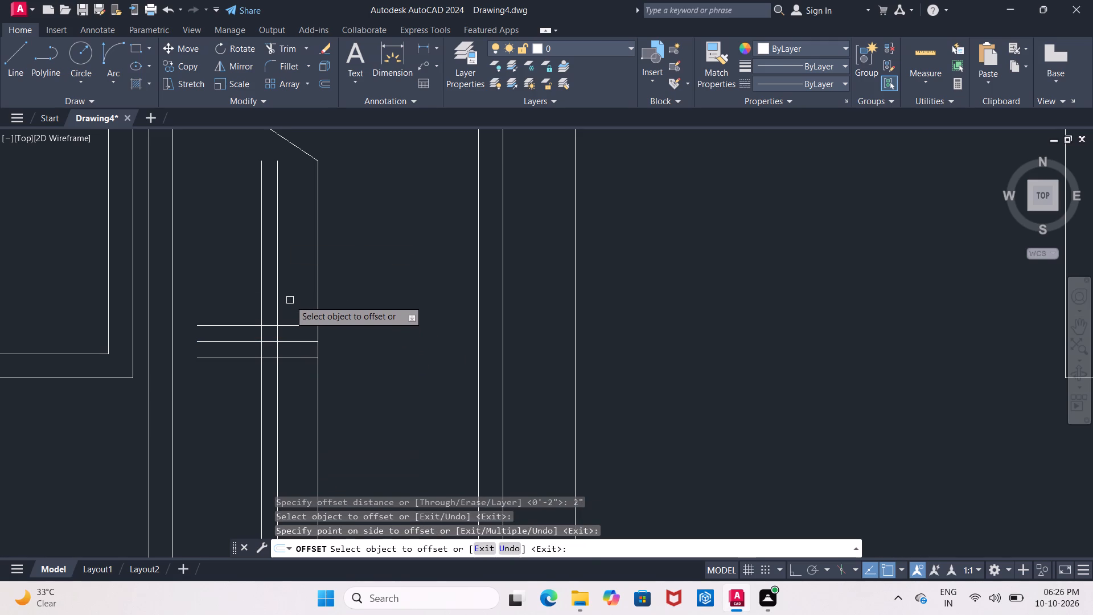
{"action": "left_click", "coordinate": [292, 355]}
{"action": "left_click", "coordinate": [298, 377]}
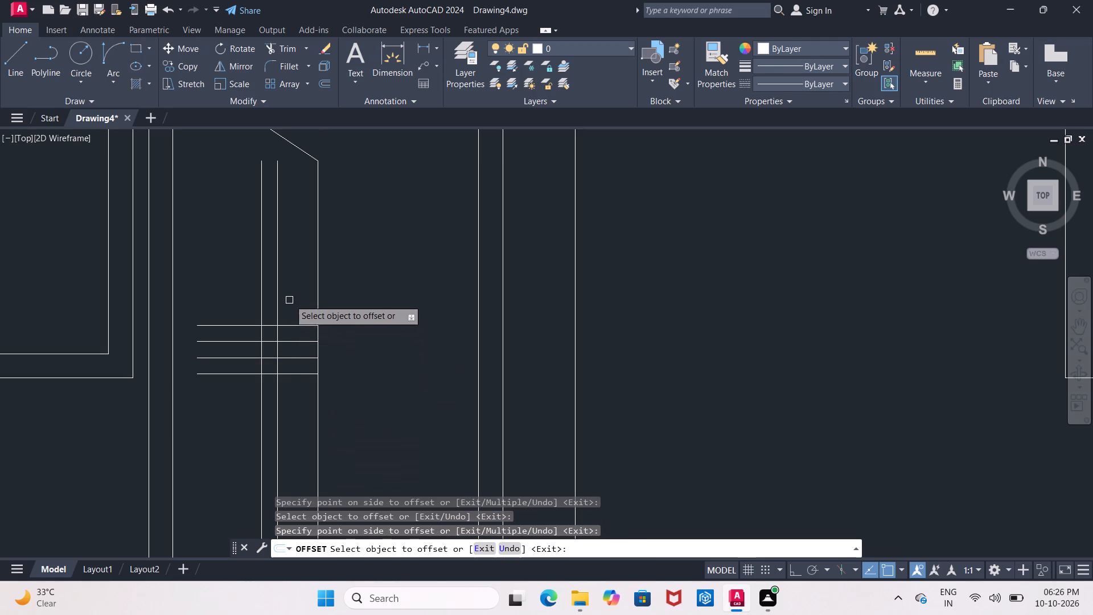
{"action": "key", "text": "Escape"}
Trim the four horizontal lines left of the inner verticals, and the outer two between the inner verticals and the leaf's edge.
{"action": "type", "text": "tr"}
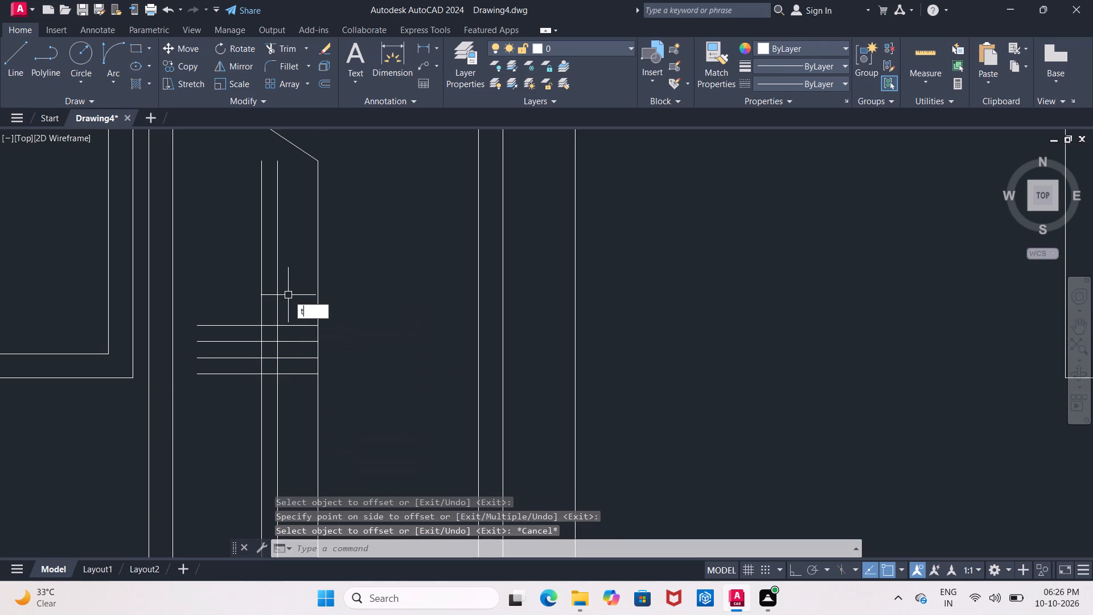
{"action": "key", "text": "Return"}
{"action": "key", "text": "Return"}
{"action": "left_click_drag", "start_coordinate": [237, 307], "coordinate": [237, 310]}
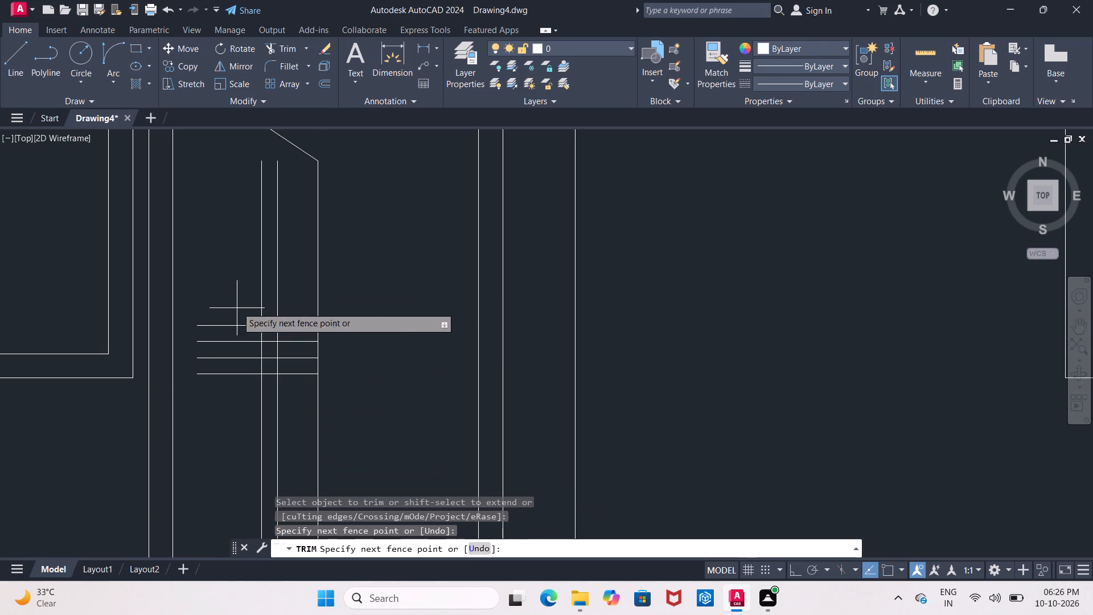
{"action": "left_click_drag", "start_coordinate": [237, 310], "coordinate": [240, 393]}
{"action": "scroll", "coordinate": [240, 388], "scroll_direction": "up", "scroll_amount": 2}
{"action": "middle_click_drag", "start_coordinate": [240, 388], "coordinate": [150, 415]}
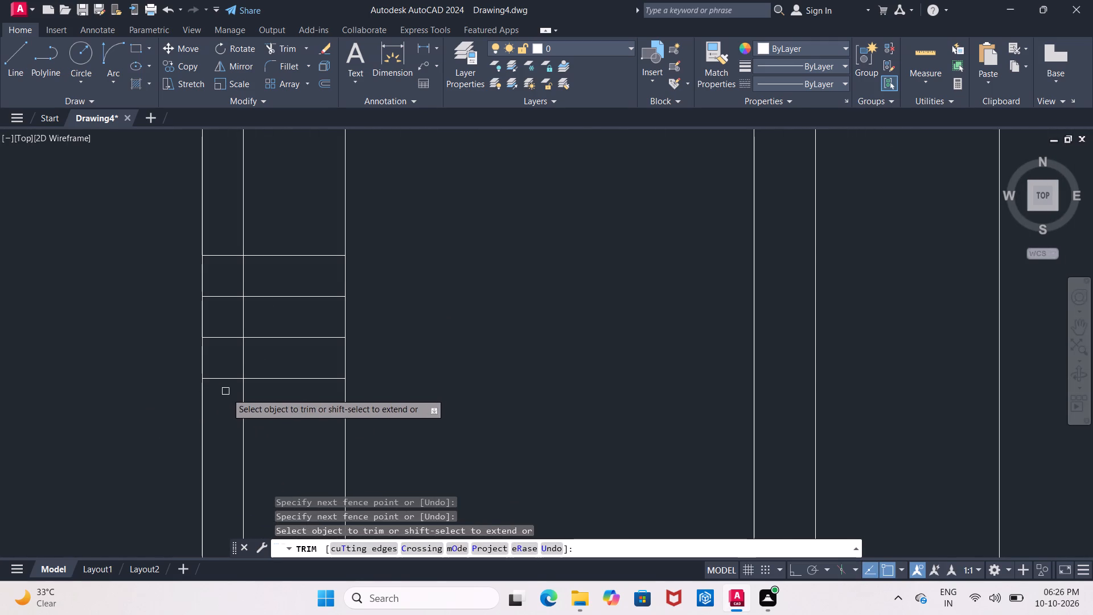
{"action": "left_click", "coordinate": [285, 377]}
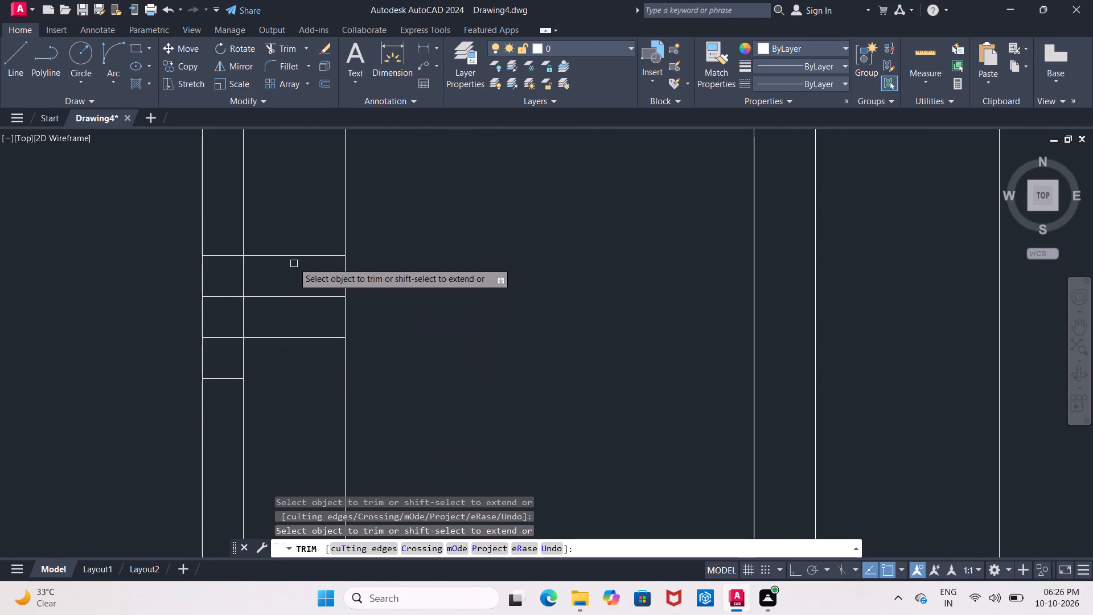
{"action": "left_click", "coordinate": [292, 257]}
Trim both inner vertical lines above and below the outer horizontal lines, leaving a T-shaped door handle.
{"action": "left_click_drag", "start_coordinate": [144, 206], "coordinate": [200, 211]}
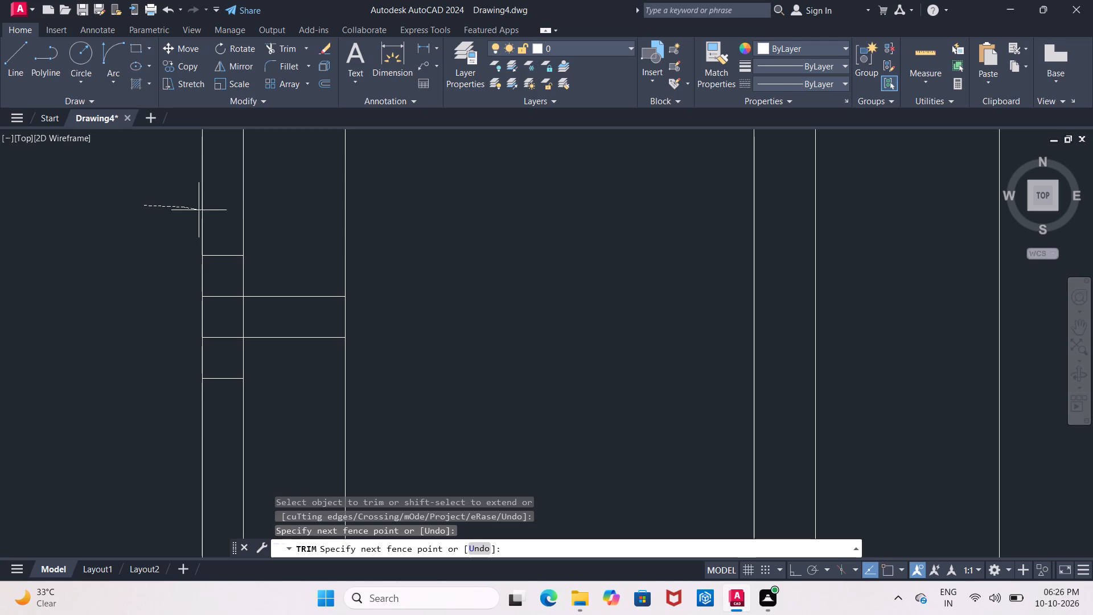
{"action": "left_click_drag", "start_coordinate": [200, 211], "coordinate": [256, 239]}
{"action": "scroll", "coordinate": [259, 239], "scroll_direction": "down", "scroll_amount": 1}
{"action": "middle_click", "coordinate": [257, 220]}
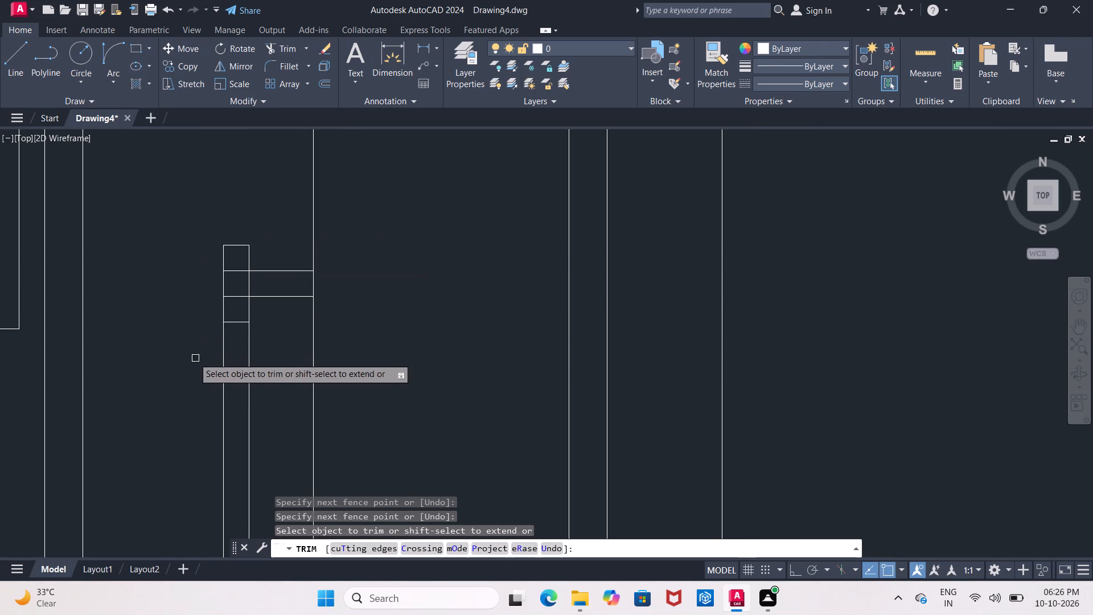
{"action": "left_click_drag", "start_coordinate": [194, 358], "coordinate": [276, 391]}
{"action": "scroll", "coordinate": [274, 379], "scroll_direction": "down", "scroll_amount": 2}
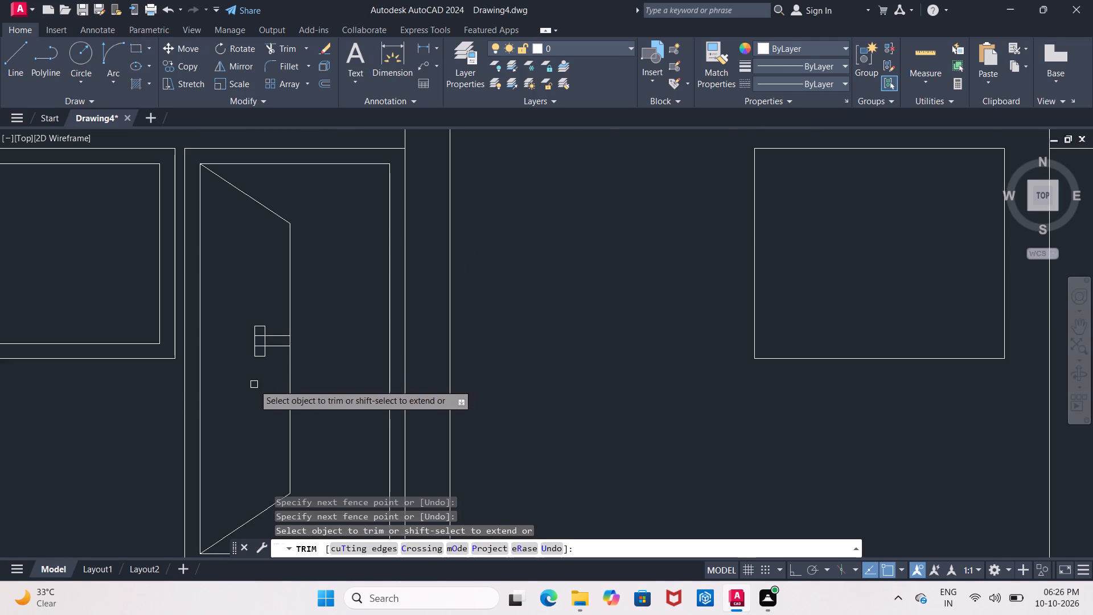
Offset the vertical edge of the handle plate nearest the door leaf's edge 2" toward the leaf's edge.
{"action": "scroll", "coordinate": [254, 382], "scroll_direction": "up", "scroll_amount": 1}
{"action": "middle_click_drag", "start_coordinate": [254, 382], "coordinate": [251, 429]}
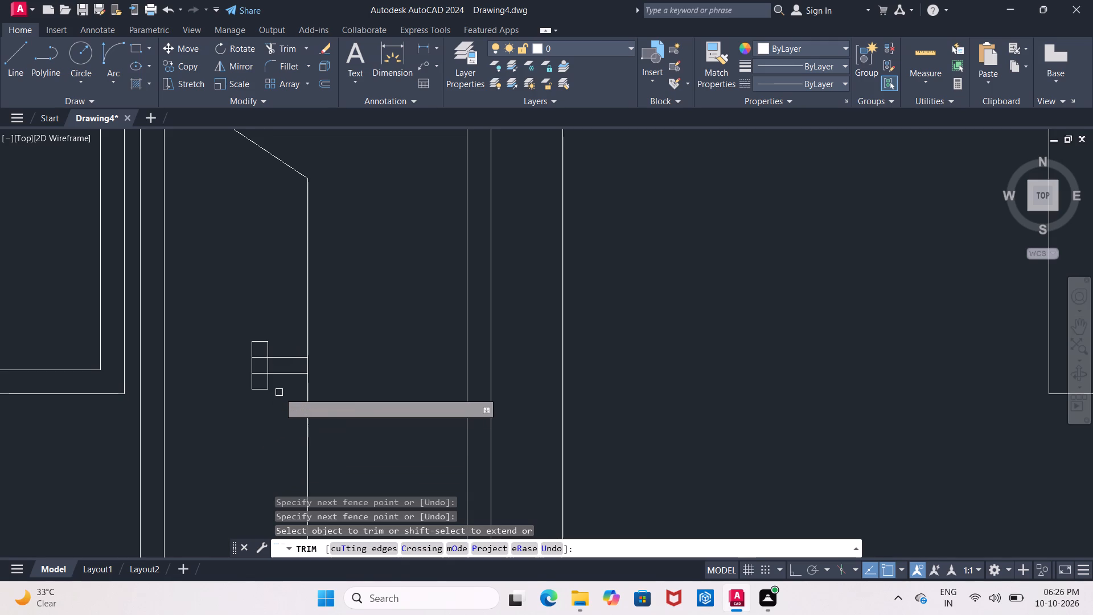
{"action": "scroll", "coordinate": [279, 394], "scroll_direction": "up", "scroll_amount": 2}
{"action": "middle_click_drag", "start_coordinate": [278, 392], "coordinate": [281, 404]}
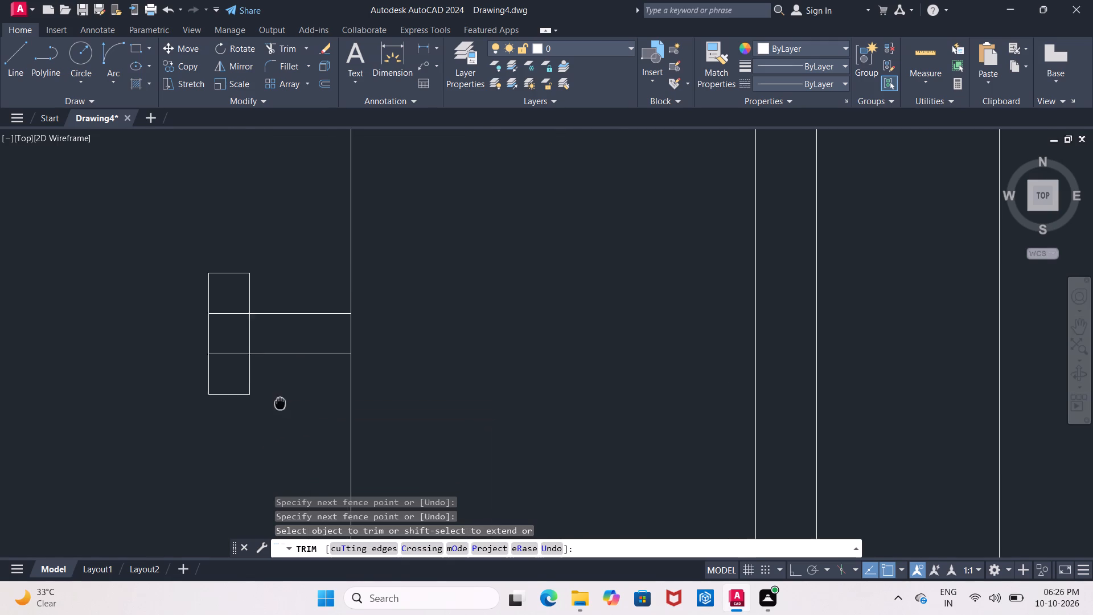
{"action": "middle_click_drag", "start_coordinate": [281, 404], "coordinate": [281, 404]}
{"action": "scroll", "coordinate": [281, 404], "scroll_direction": "down", "scroll_amount": 3}
{"action": "scroll", "coordinate": [281, 404], "scroll_direction": "up", "scroll_amount": 3}
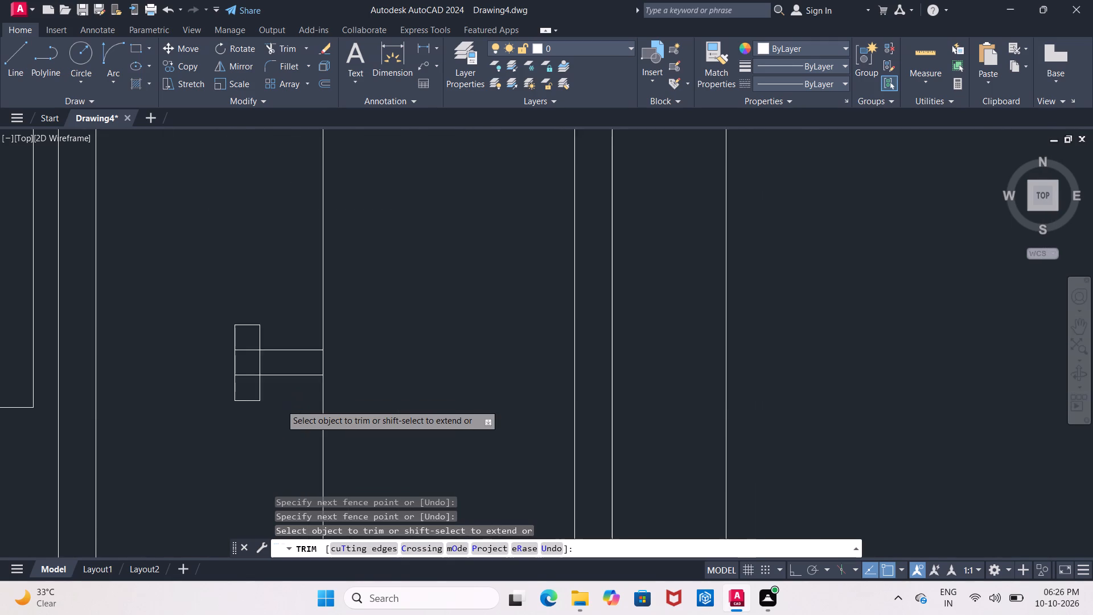
{"action": "key", "text": "Escape"}
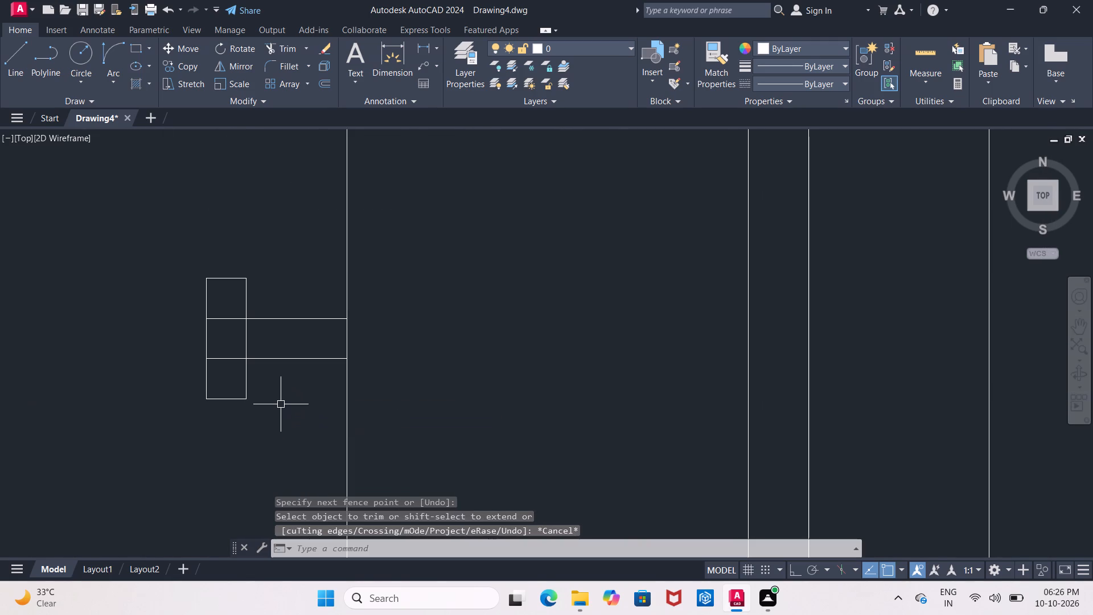
{"action": "key", "text": "o"}
{"action": "key", "text": "Return"}
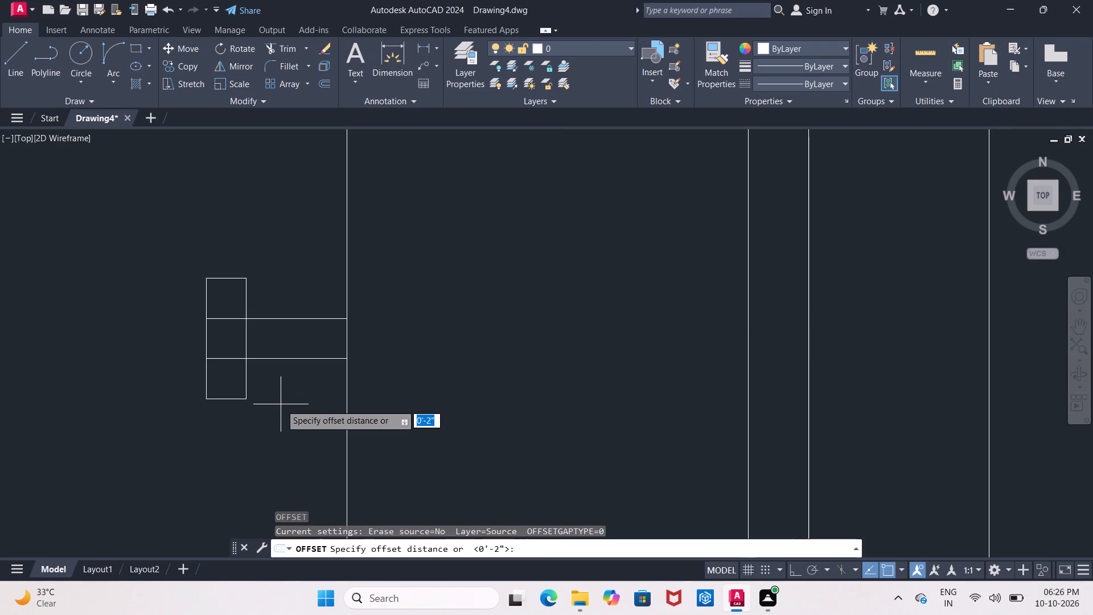
{"action": "key", "text": "2"}
{"action": "key", "text": "shift+quotedbl"}
{"action": "key", "text": "Return"}
{"action": "scroll", "coordinate": [298, 399], "scroll_direction": "up", "scroll_amount": 1}
{"action": "left_click", "coordinate": [213, 324]}
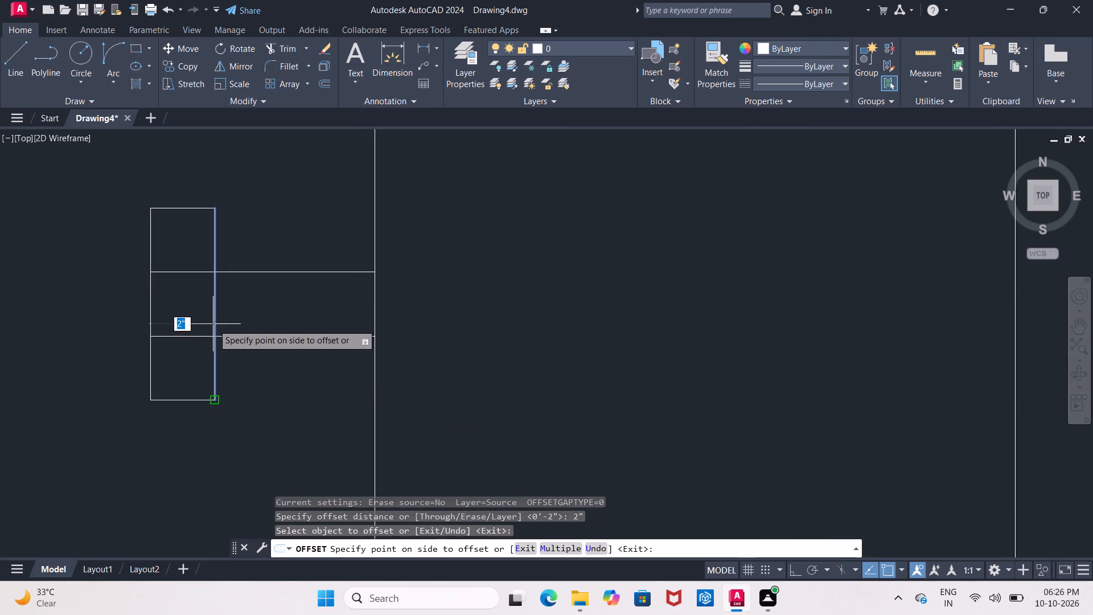
{"action": "left_click", "coordinate": [254, 325]}
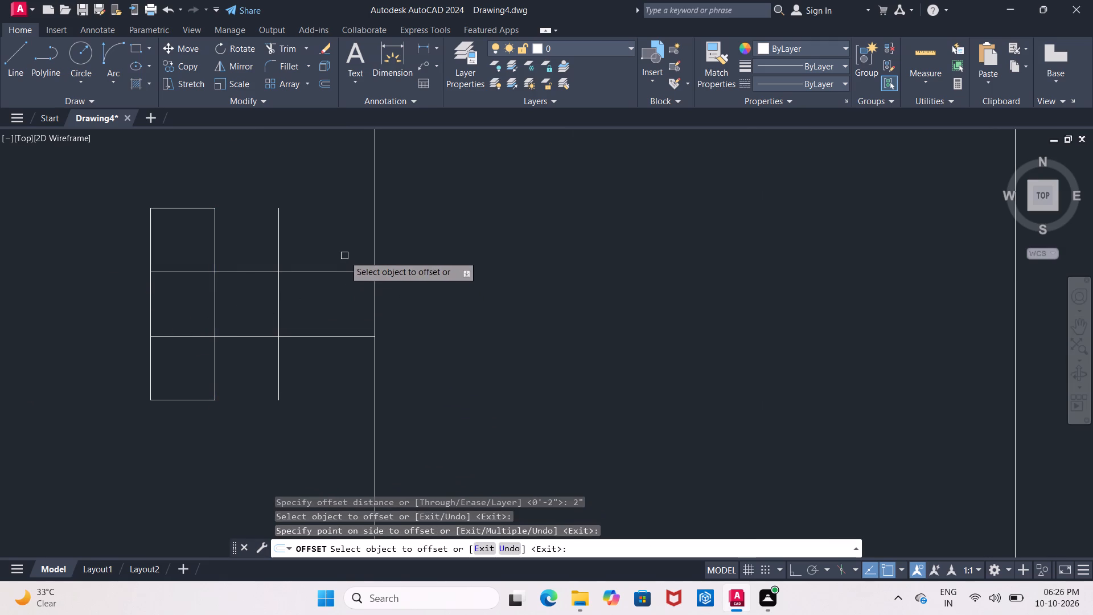
{"action": "key", "text": "Escape"}
Trim the handle's two horizontal lines between the 2" offset vertical and the door leaf's edge.
{"action": "type", "text": "tr"}
{"action": "key", "text": "Return"}
{"action": "key", "text": "Return"}
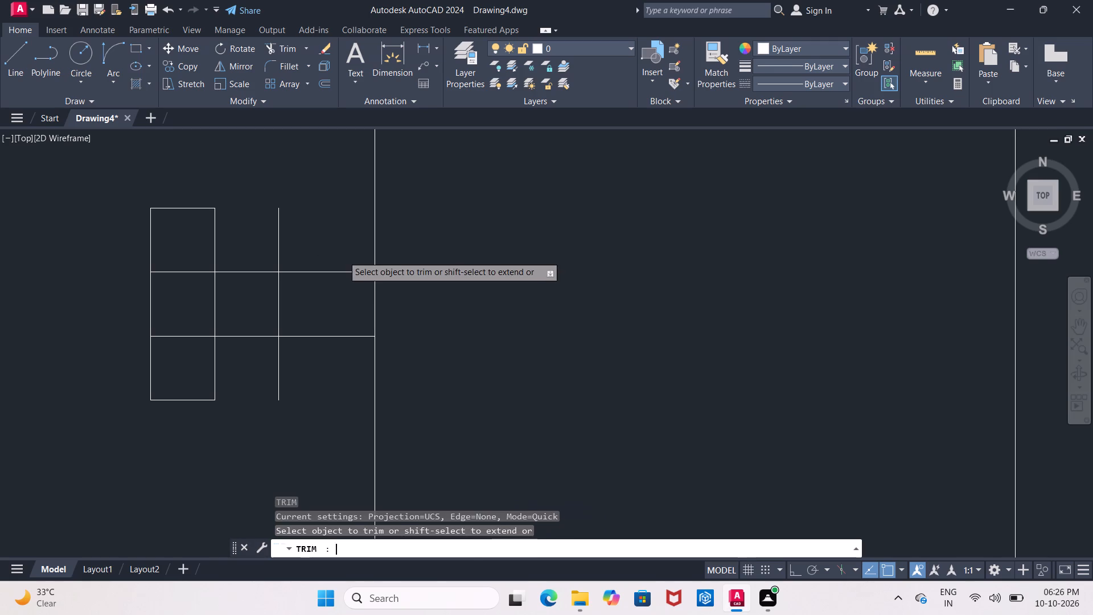
{"action": "left_click_drag", "start_coordinate": [321, 256], "coordinate": [320, 352]}
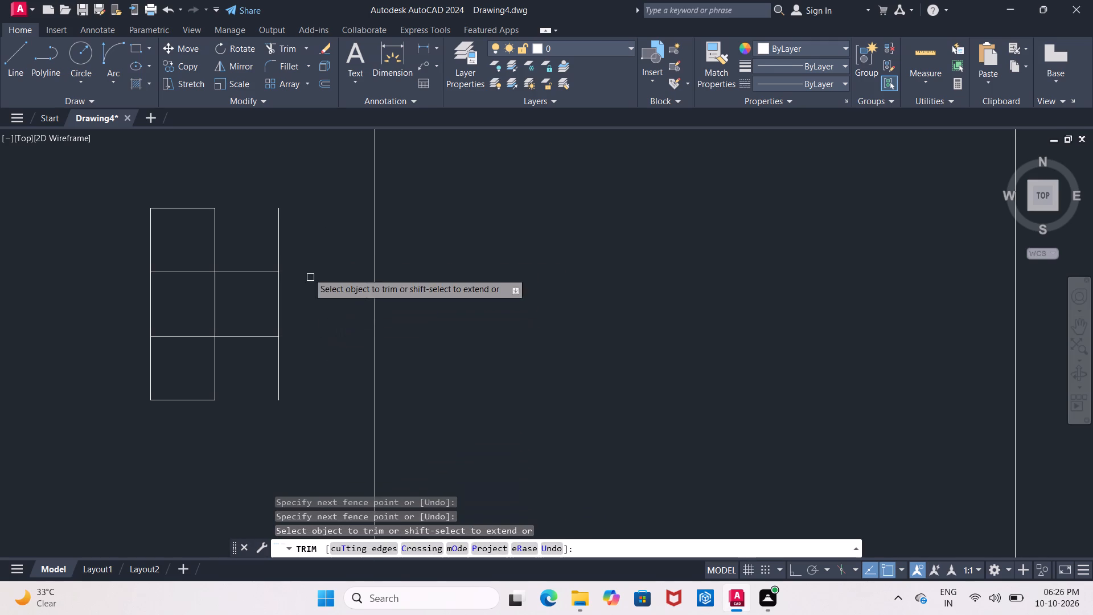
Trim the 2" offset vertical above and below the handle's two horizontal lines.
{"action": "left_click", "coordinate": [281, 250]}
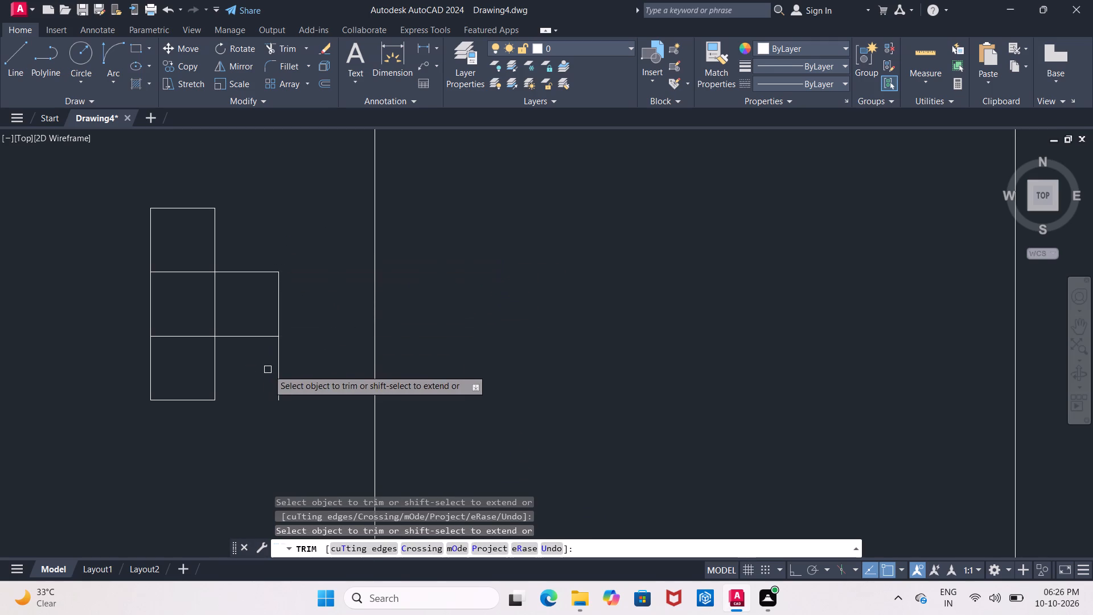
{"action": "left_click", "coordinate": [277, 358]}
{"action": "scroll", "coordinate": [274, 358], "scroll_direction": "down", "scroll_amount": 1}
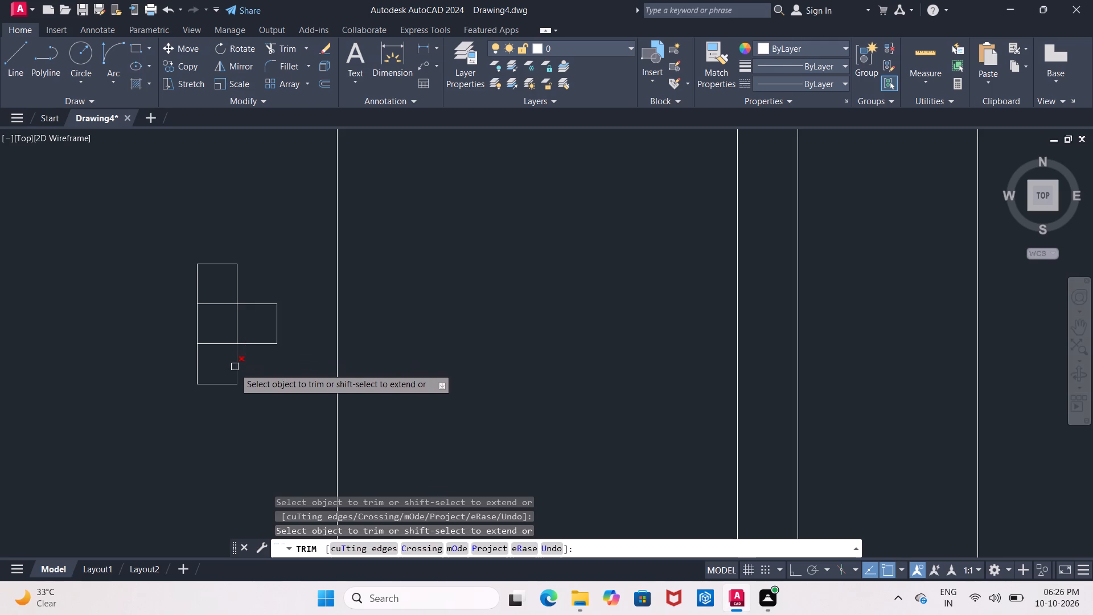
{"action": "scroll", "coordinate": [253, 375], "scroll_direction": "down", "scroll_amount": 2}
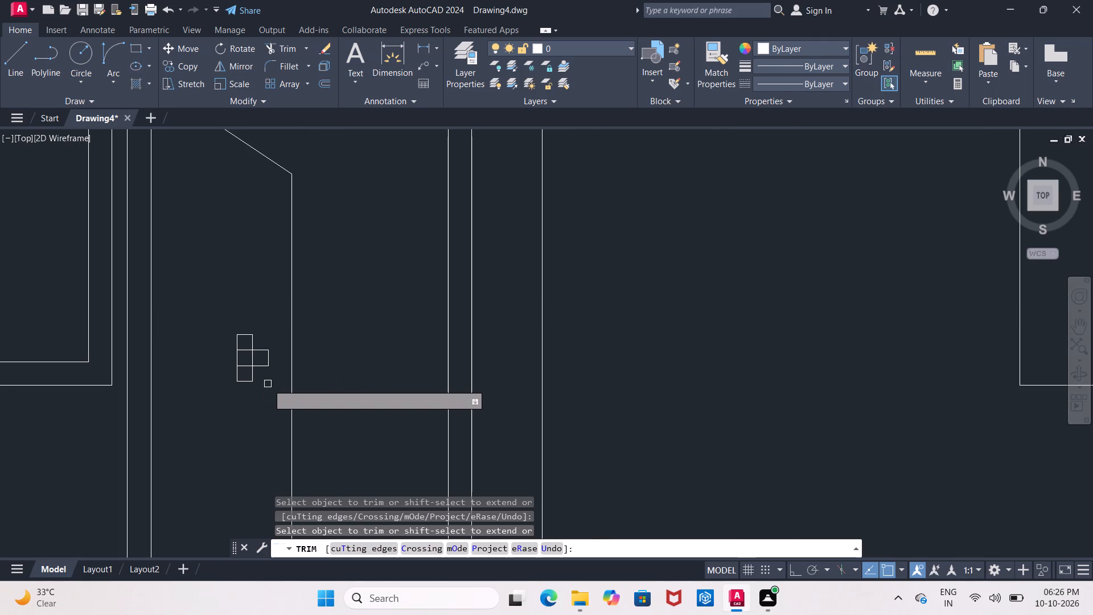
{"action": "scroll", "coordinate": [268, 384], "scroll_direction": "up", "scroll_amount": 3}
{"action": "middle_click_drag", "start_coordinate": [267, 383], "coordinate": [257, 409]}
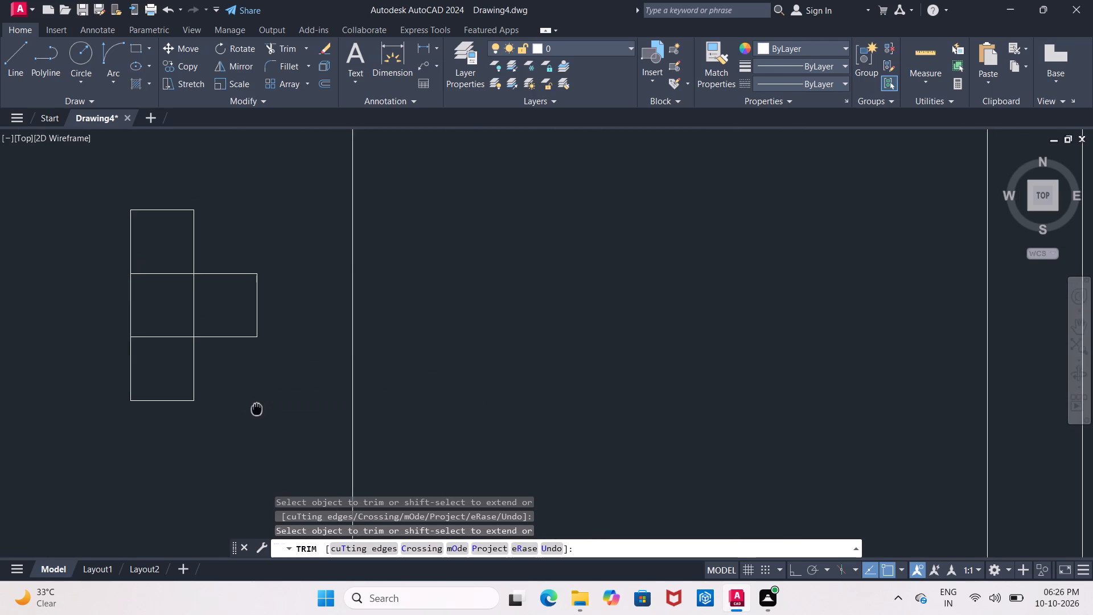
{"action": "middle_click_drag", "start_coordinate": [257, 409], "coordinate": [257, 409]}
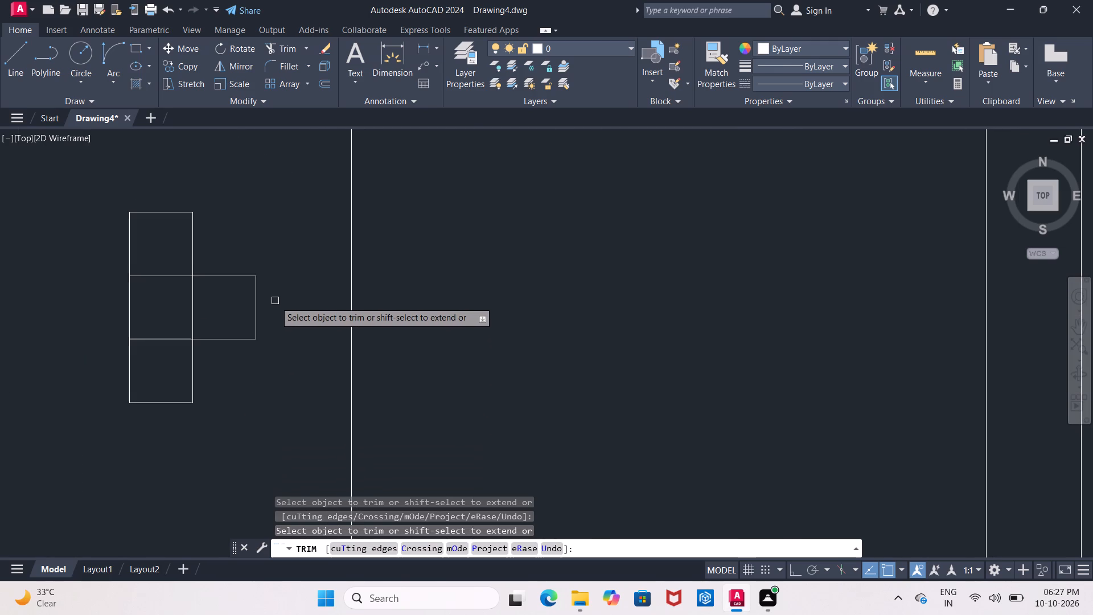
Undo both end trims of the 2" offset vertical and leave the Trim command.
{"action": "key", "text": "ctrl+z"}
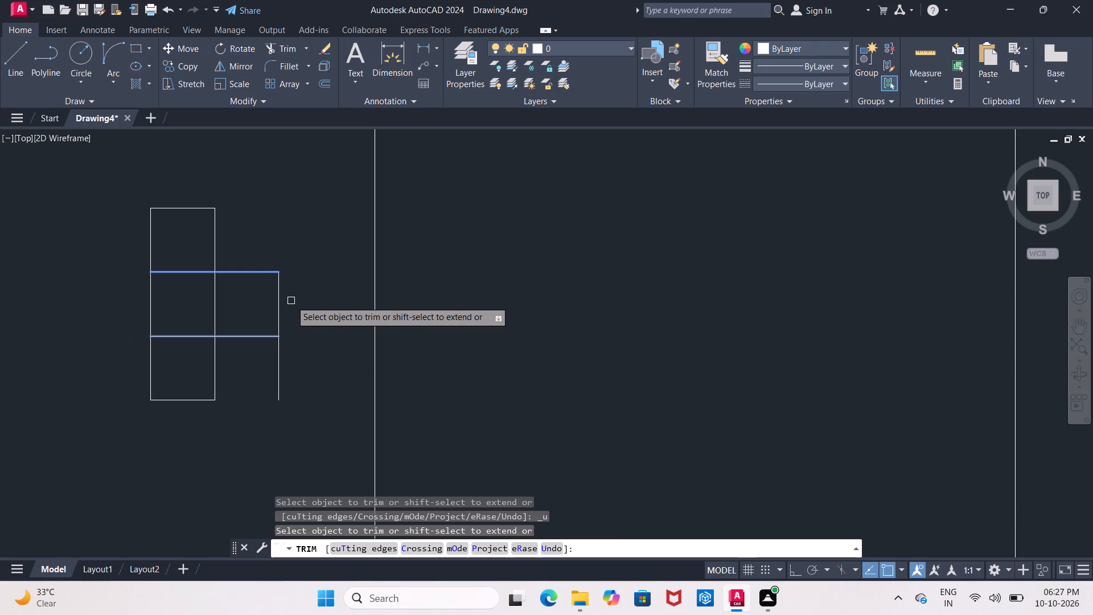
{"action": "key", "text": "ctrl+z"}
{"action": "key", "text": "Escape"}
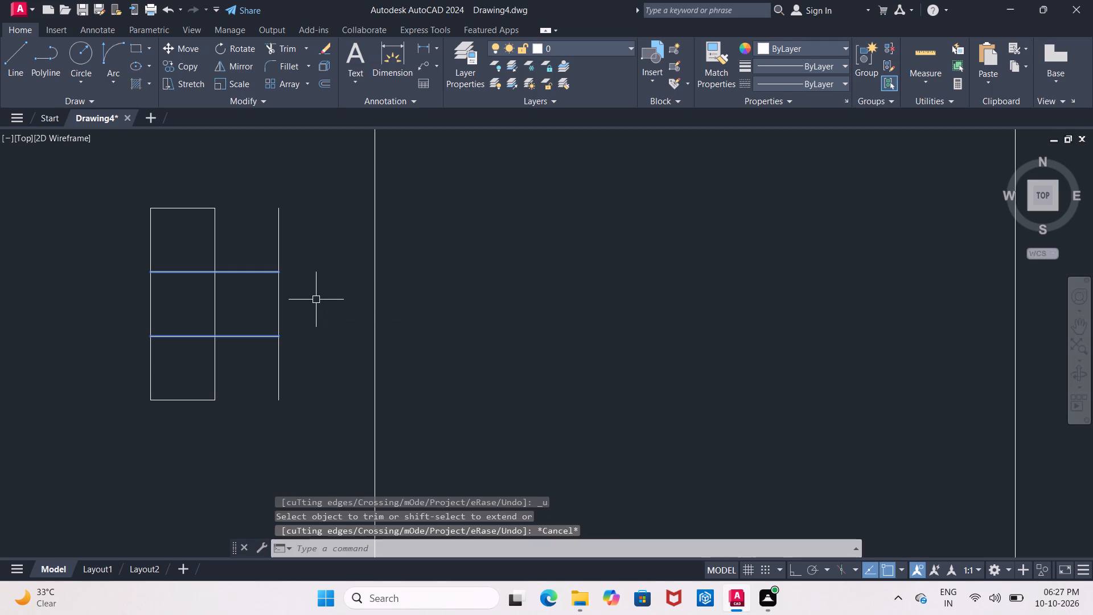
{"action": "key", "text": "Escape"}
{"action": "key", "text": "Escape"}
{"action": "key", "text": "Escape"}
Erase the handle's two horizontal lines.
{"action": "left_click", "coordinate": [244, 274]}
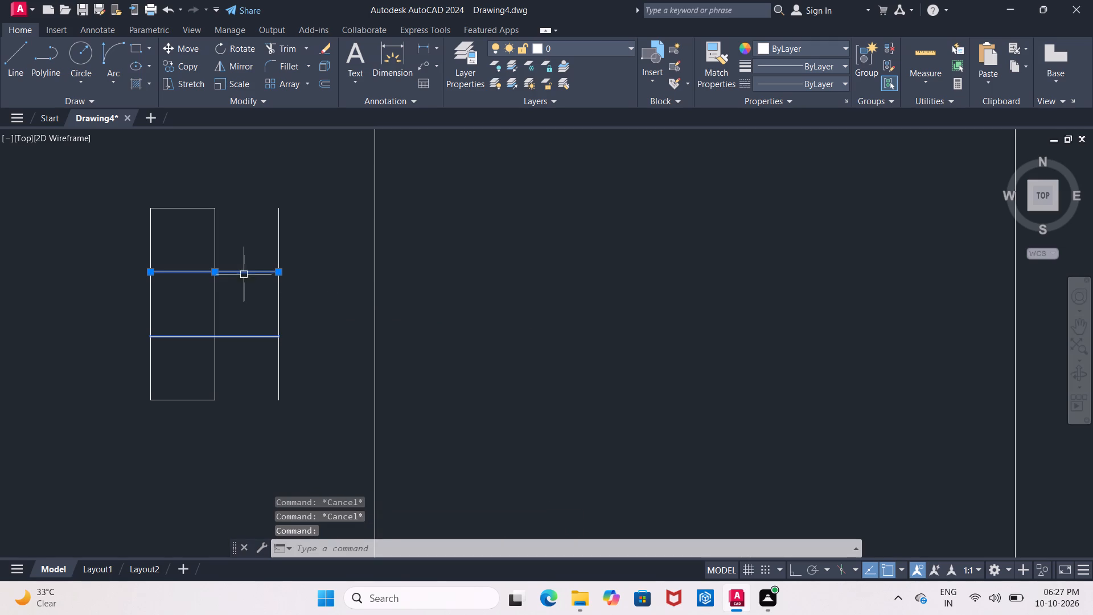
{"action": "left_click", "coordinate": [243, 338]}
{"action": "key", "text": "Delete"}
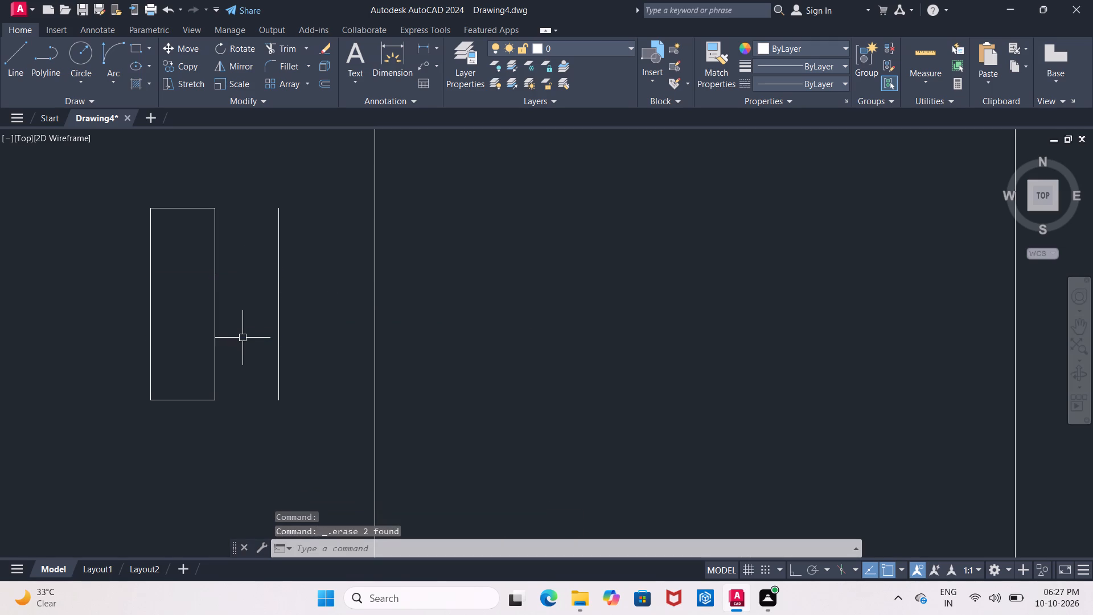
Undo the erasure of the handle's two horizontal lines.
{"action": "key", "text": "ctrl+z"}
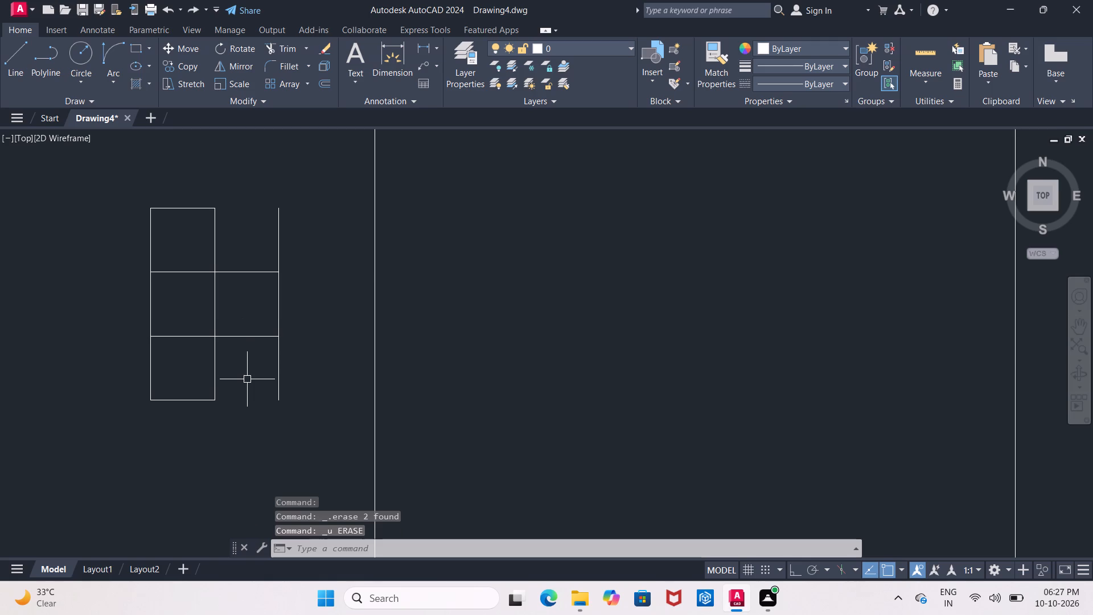
Offset the same vertical edge of the handle plate 3" toward the door leaf's edge.
{"action": "key", "text": "o"}
{"action": "key", "text": "Return"}
{"action": "type", "text": "3\""}
{"action": "key", "text": "Return"}
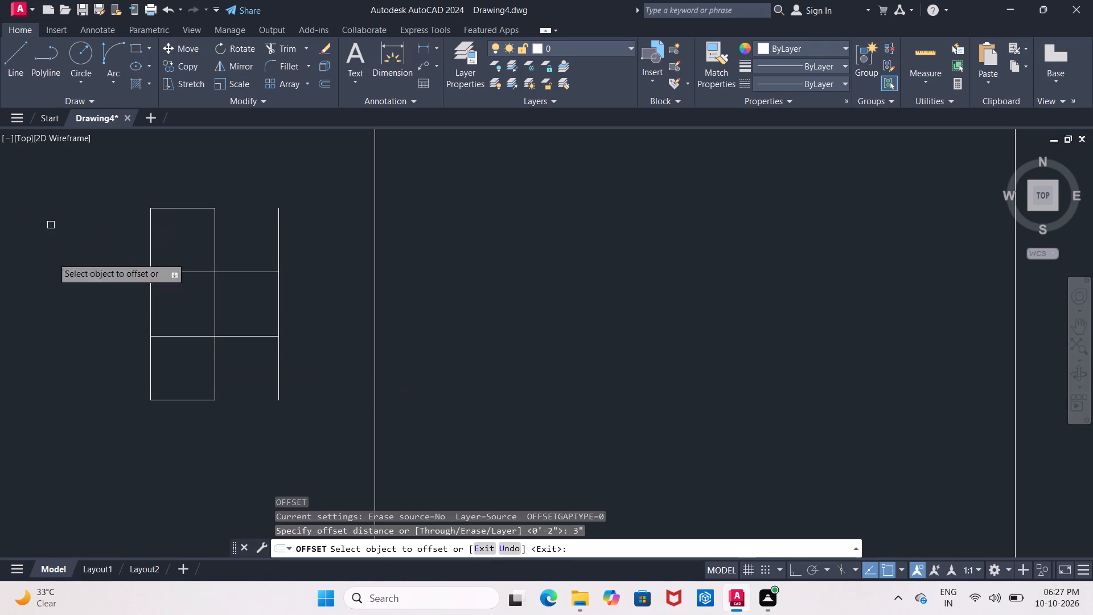
{"action": "left_click", "coordinate": [215, 323]}
{"action": "left_click", "coordinate": [247, 322]}
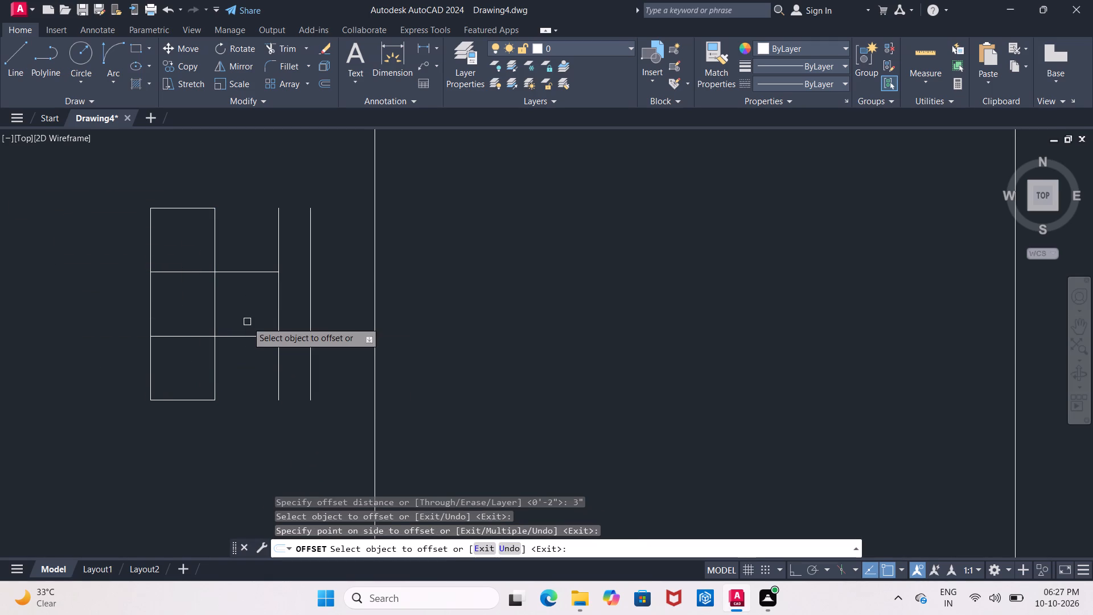
{"action": "key", "text": "Escape"}
Extend the handle's two horizontal lines to the 3" offset vertical.
{"action": "type", "text": "ex"}
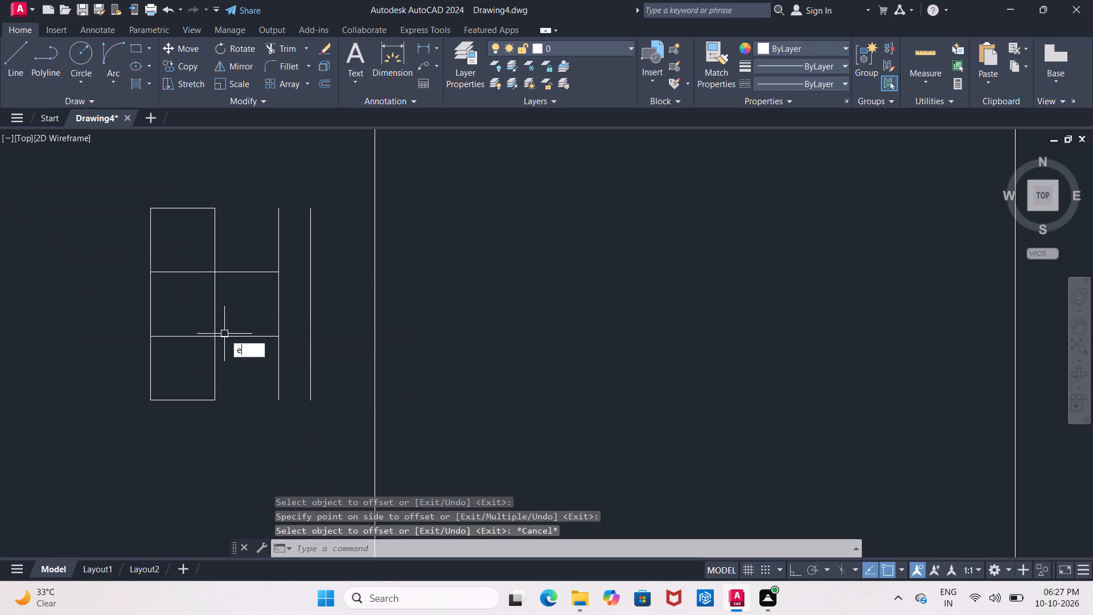
{"action": "key", "text": "Return"}
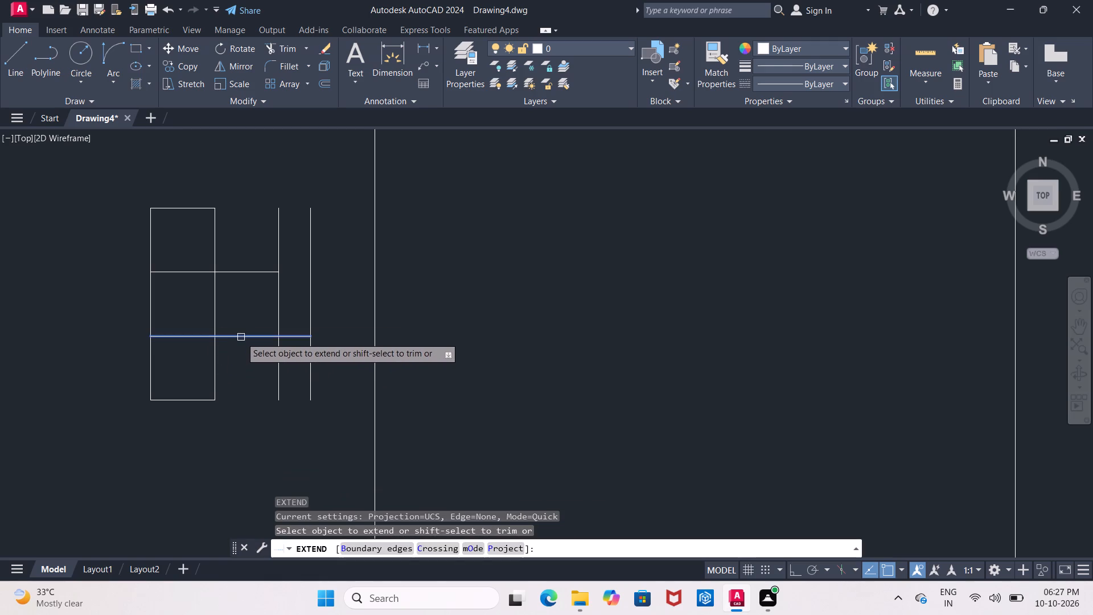
{"action": "left_click", "coordinate": [241, 337]}
{"action": "left_click", "coordinate": [245, 270]}
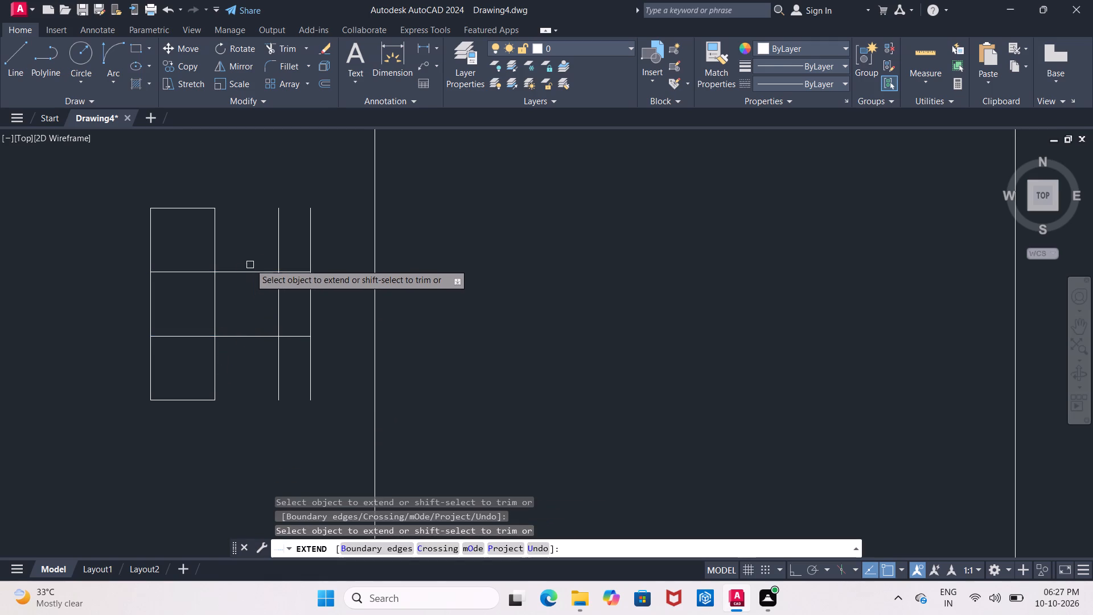
{"action": "key", "text": "Escape"}
Trim both offset verticals above and below the handle's two horizontal lines.
{"action": "type", "text": "tr"}
{"action": "key", "text": "Return"}
{"action": "key", "text": "Return"}
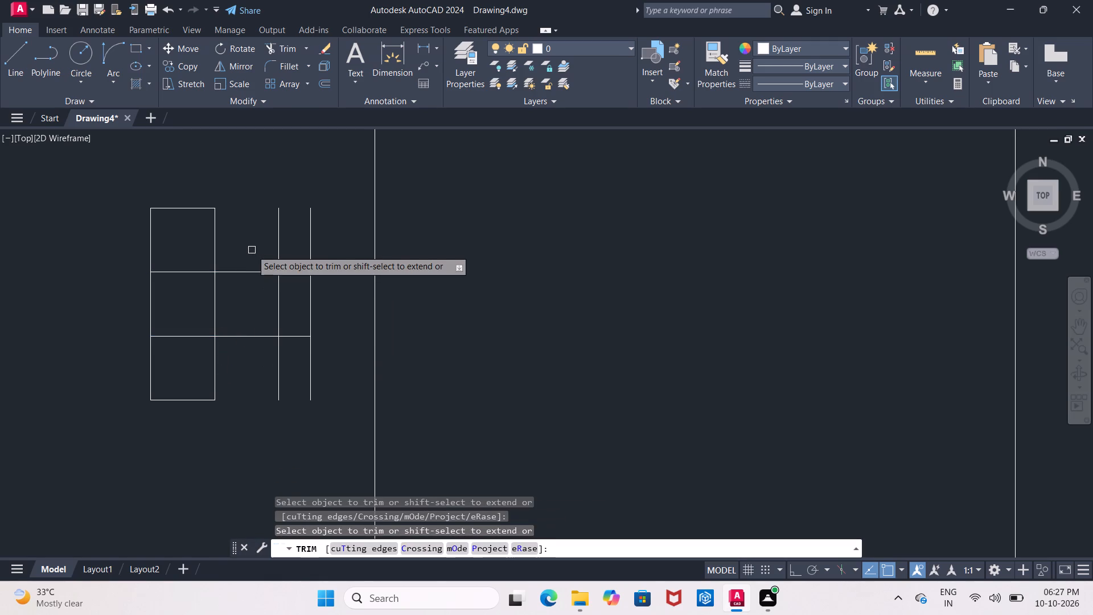
{"action": "left_click_drag", "start_coordinate": [253, 248], "coordinate": [332, 248]}
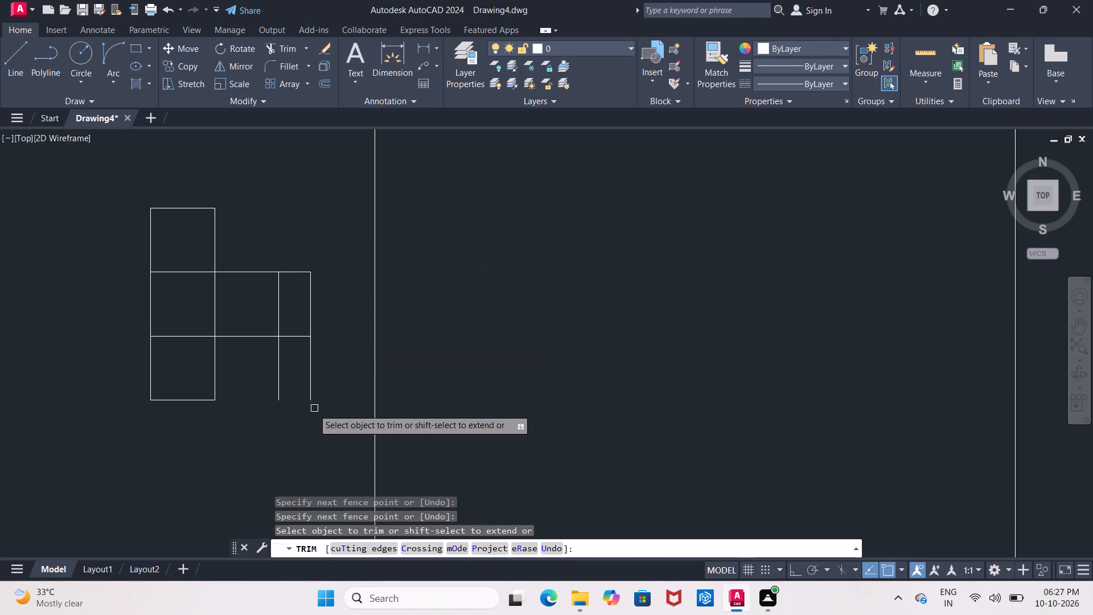
{"action": "left_click_drag", "start_coordinate": [261, 383], "coordinate": [319, 381]}
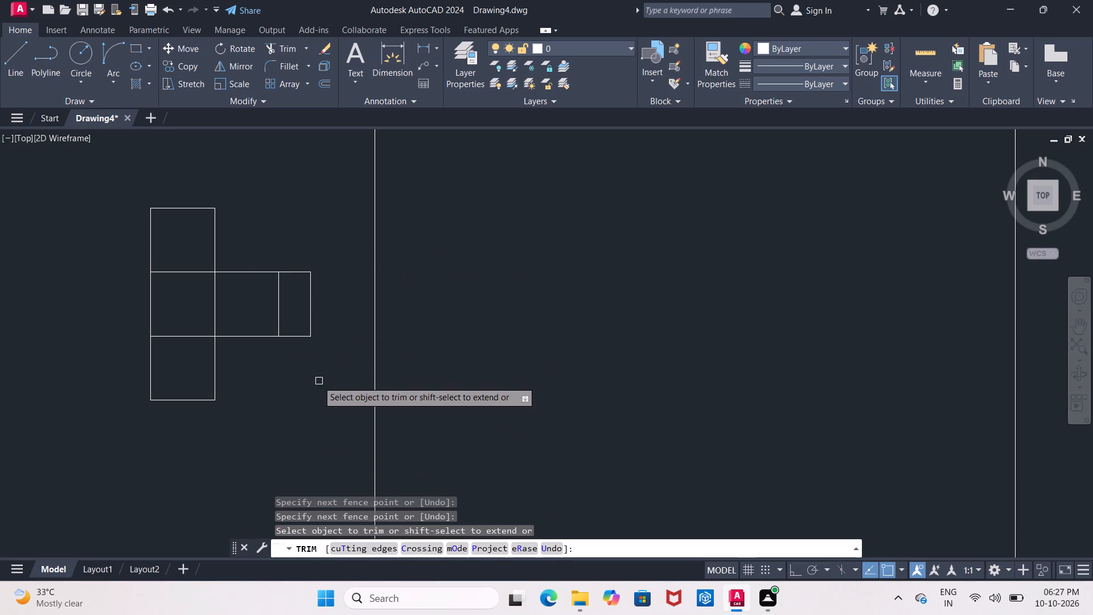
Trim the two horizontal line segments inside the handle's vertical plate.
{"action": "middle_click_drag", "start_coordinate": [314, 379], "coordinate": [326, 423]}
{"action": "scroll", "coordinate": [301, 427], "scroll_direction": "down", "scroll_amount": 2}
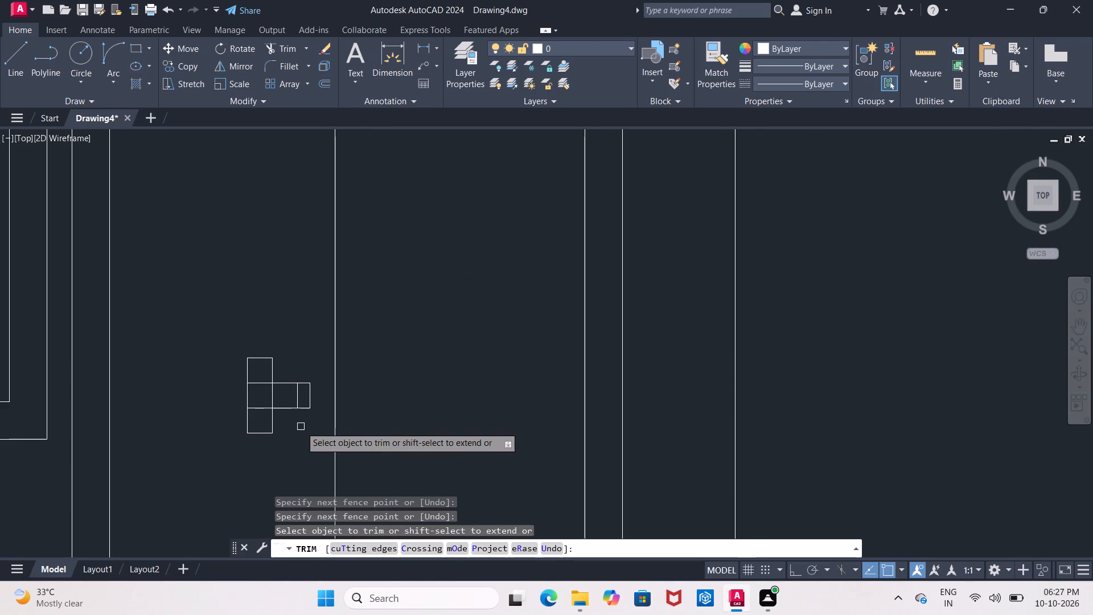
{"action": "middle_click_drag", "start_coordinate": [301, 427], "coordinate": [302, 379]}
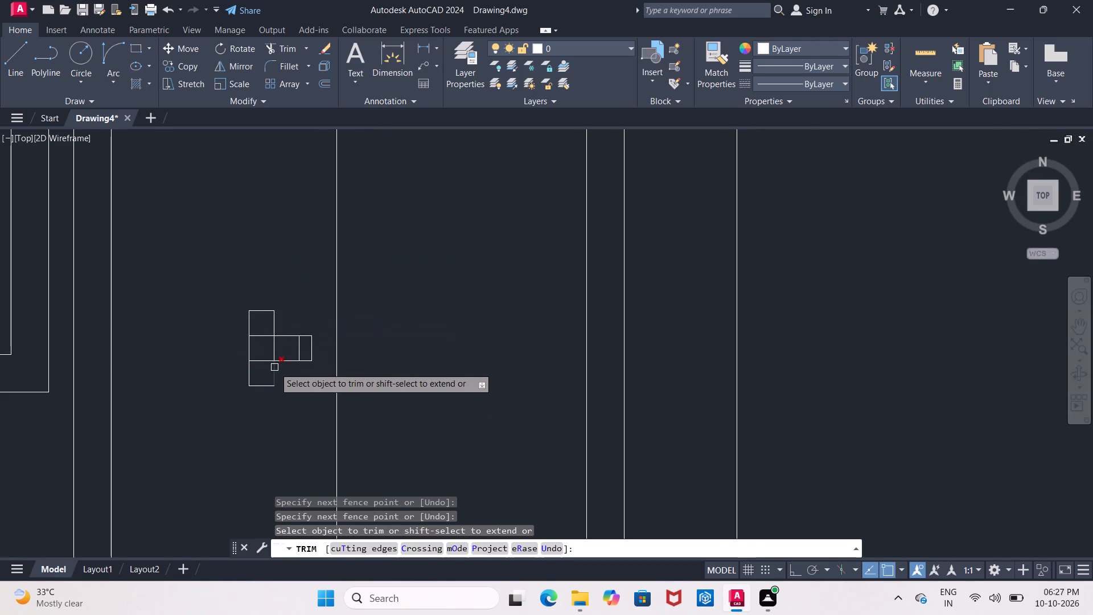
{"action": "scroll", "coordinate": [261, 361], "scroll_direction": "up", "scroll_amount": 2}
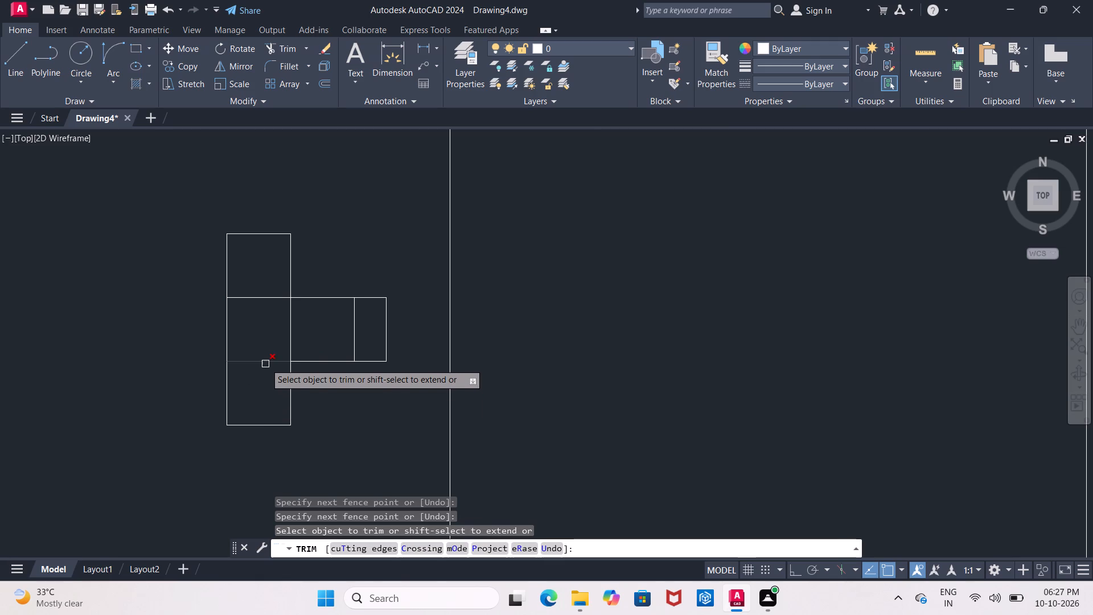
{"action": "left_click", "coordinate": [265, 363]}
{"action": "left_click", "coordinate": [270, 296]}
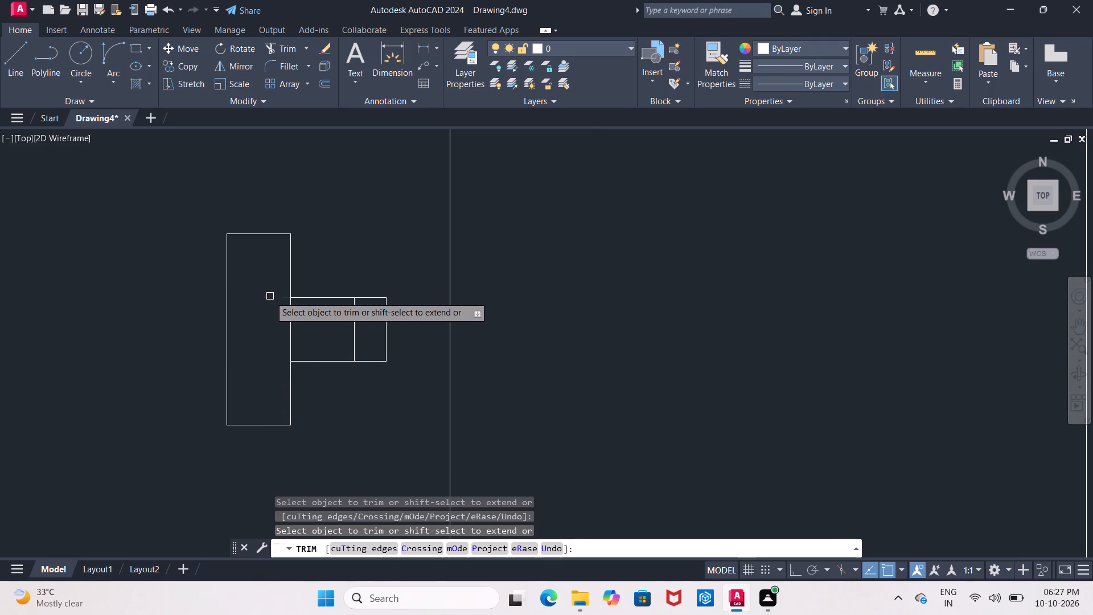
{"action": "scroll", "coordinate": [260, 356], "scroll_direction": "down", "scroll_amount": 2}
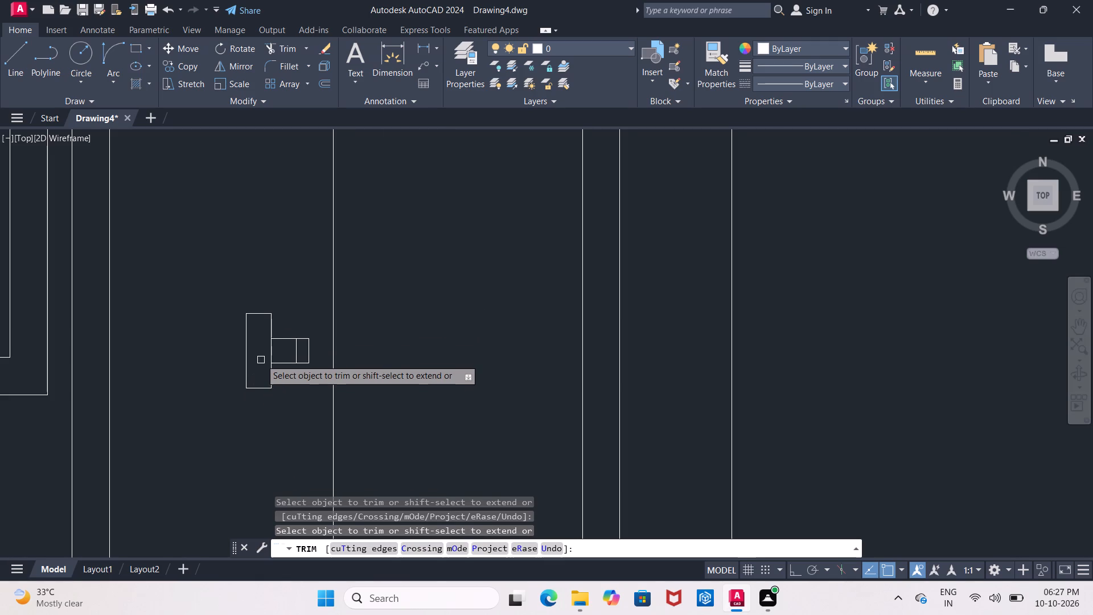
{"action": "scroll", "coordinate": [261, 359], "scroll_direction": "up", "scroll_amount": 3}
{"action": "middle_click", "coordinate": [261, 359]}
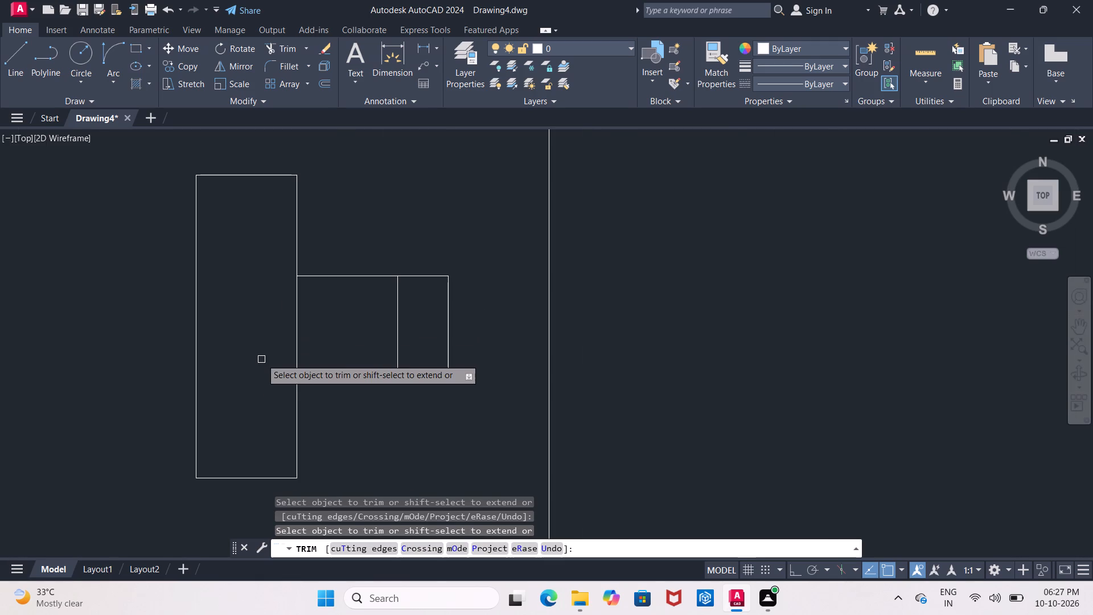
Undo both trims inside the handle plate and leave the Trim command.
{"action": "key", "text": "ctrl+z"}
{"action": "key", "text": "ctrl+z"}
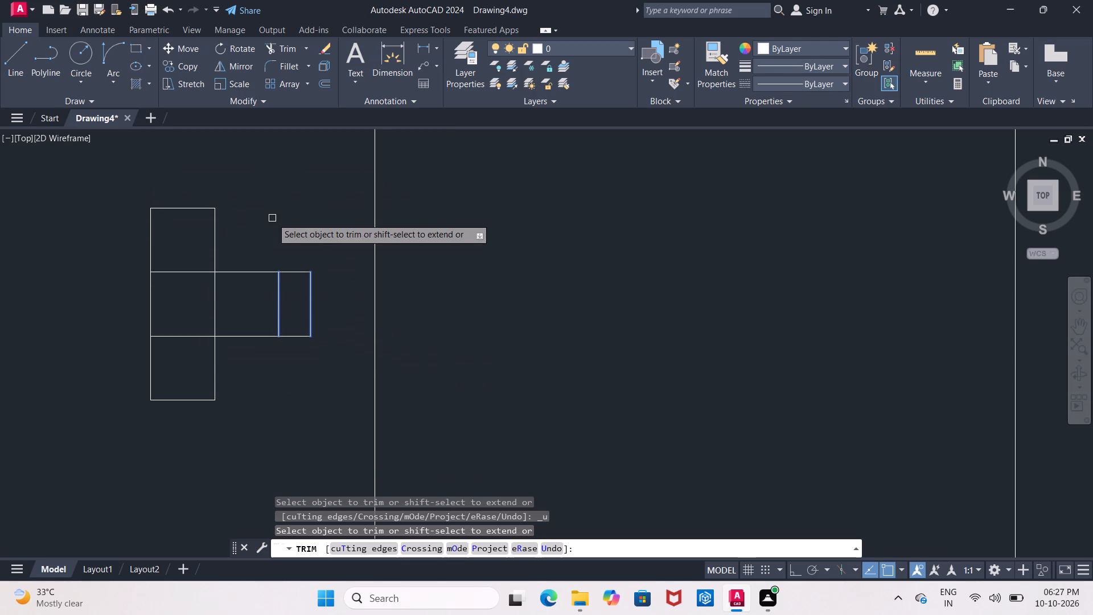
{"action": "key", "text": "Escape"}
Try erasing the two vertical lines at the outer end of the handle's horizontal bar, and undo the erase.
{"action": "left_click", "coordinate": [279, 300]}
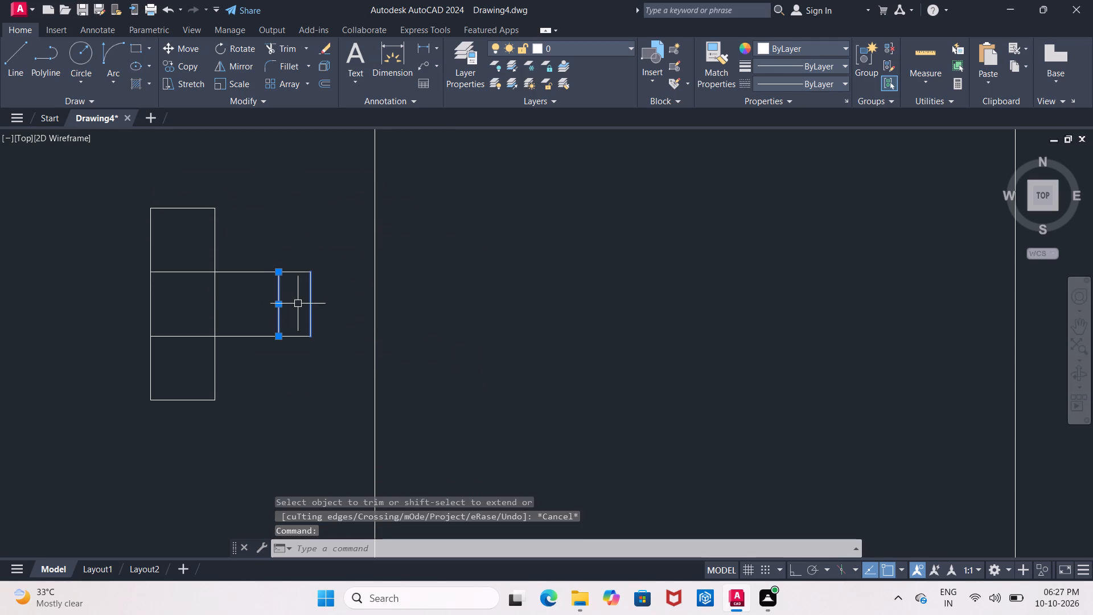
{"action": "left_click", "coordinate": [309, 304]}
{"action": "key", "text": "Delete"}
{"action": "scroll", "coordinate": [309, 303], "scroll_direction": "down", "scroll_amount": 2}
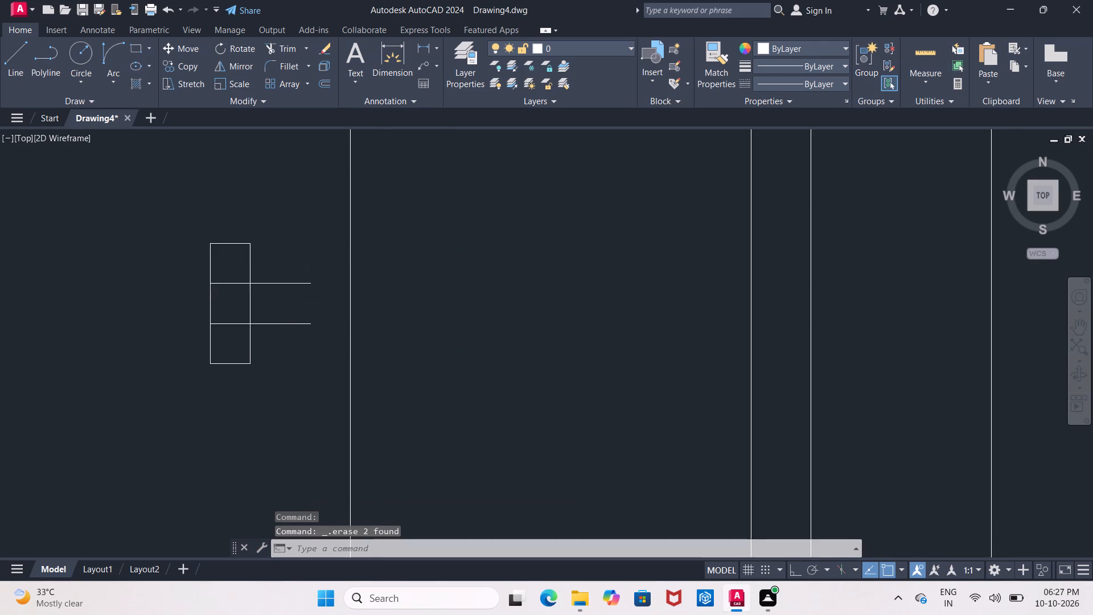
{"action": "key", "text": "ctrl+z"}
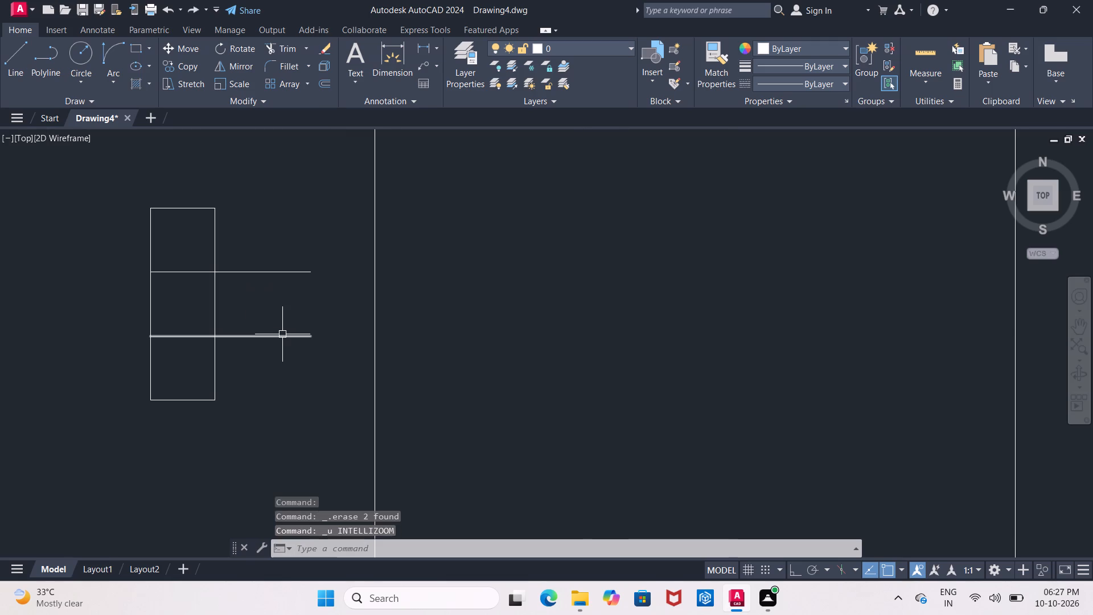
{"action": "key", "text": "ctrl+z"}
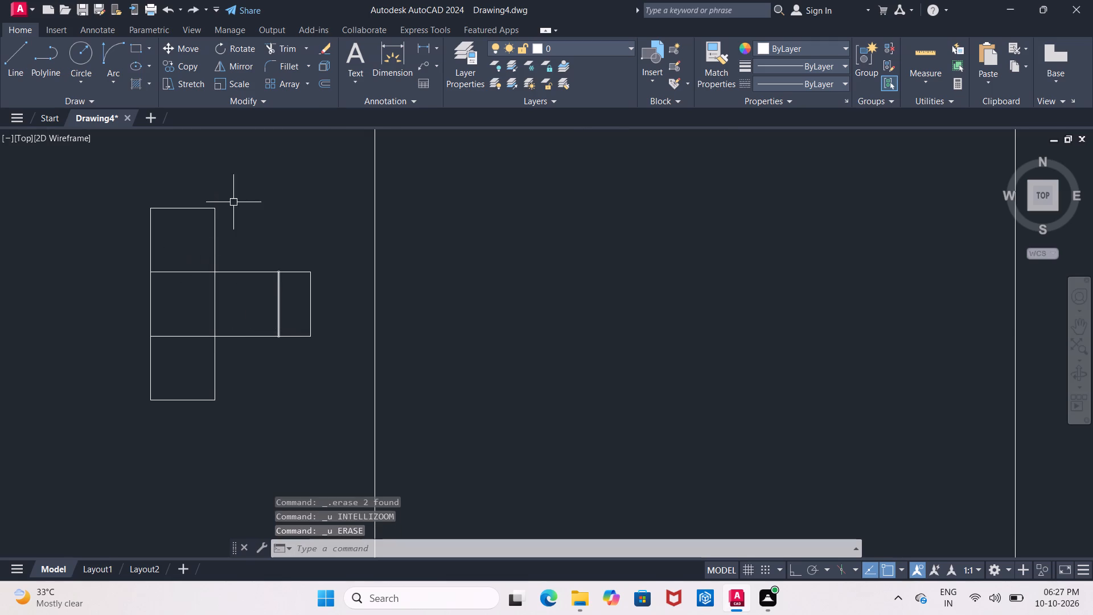
Draw two crossing diagonal lines between opposite corners of the square where the handle's plate and horizontal bar meet.
{"action": "left_click", "coordinate": [20, 64]}
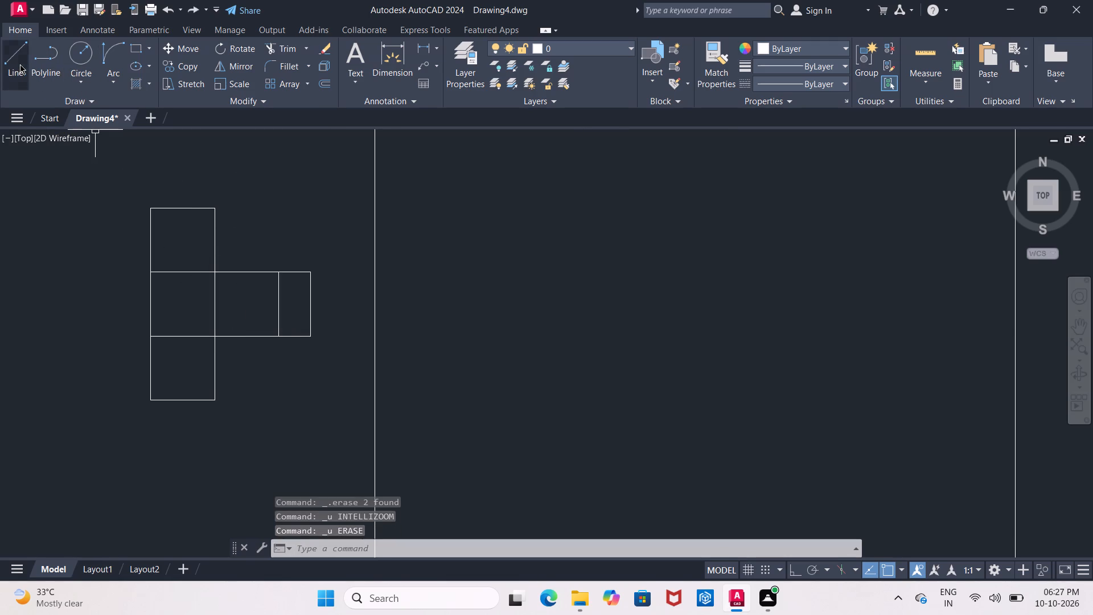
{"action": "left_click", "coordinate": [150, 273]}
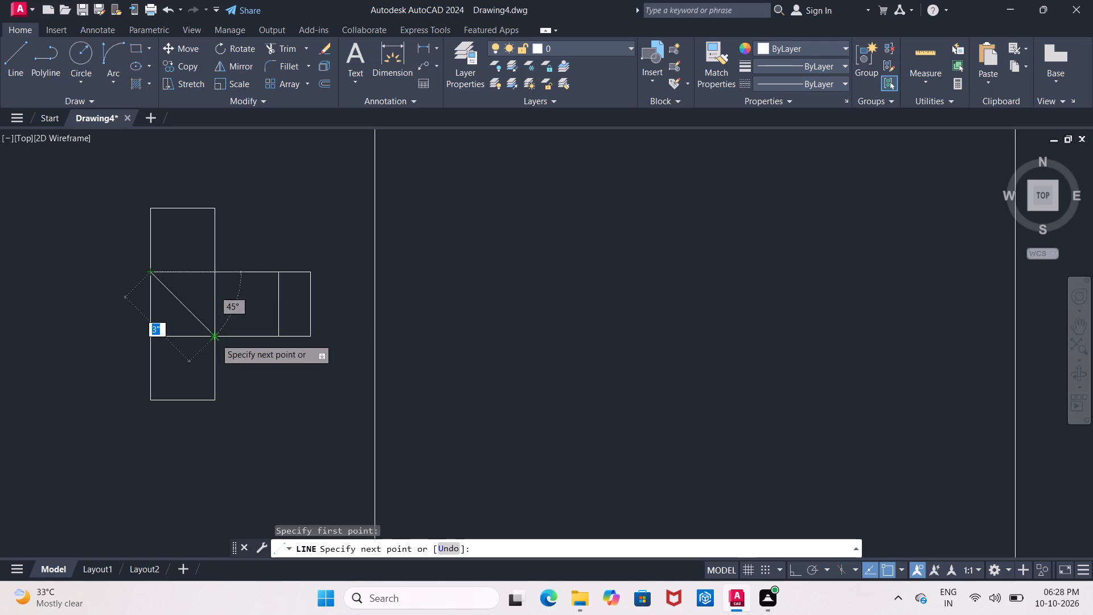
{"action": "left_click", "coordinate": [213, 334]}
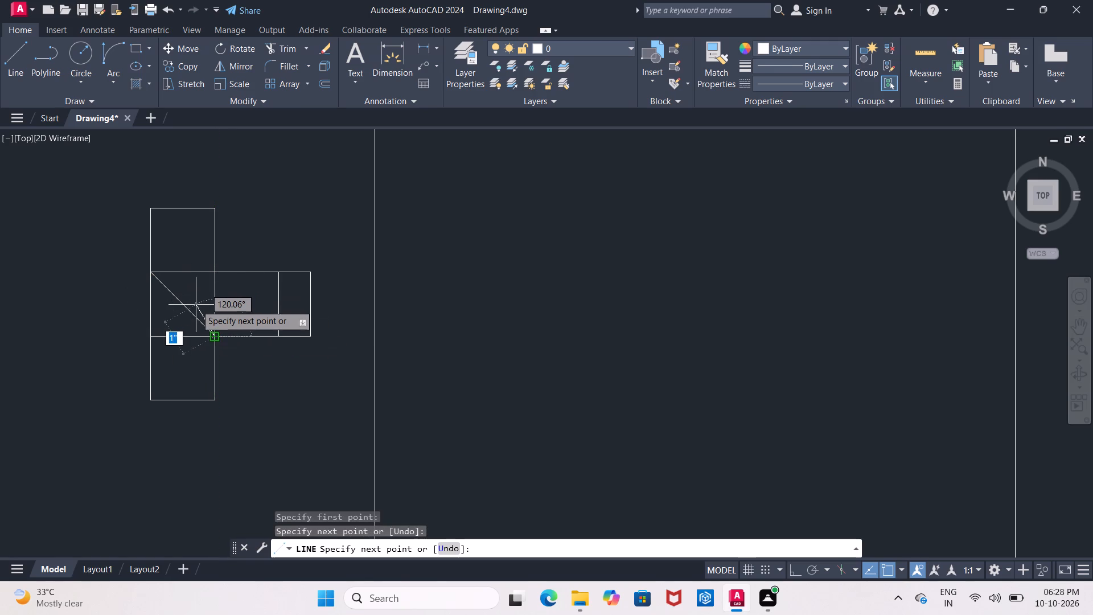
{"action": "key", "text": "Escape"}
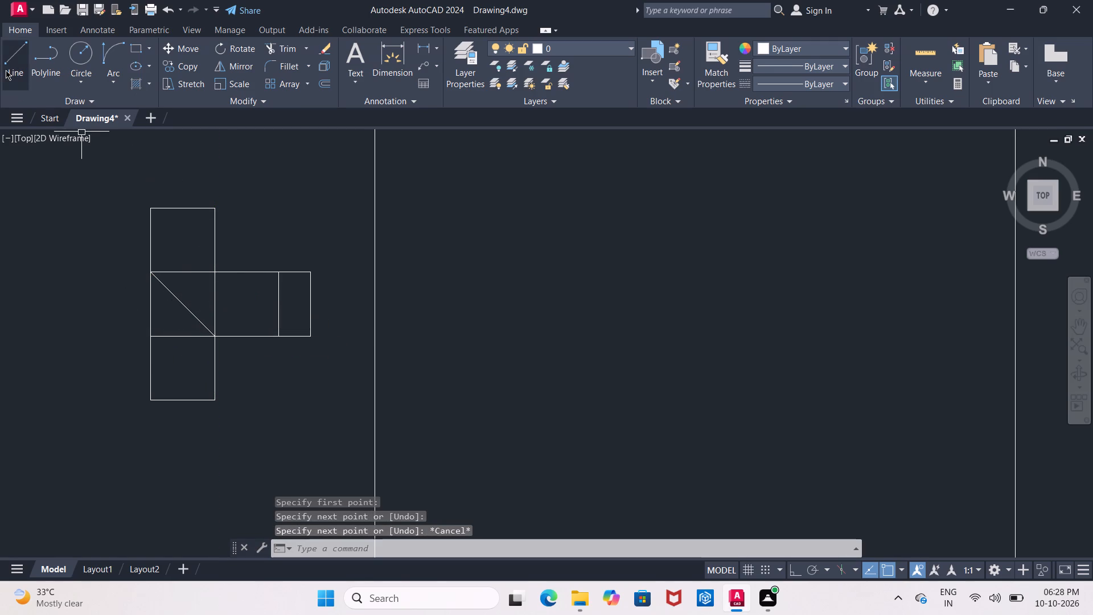
{"action": "left_click", "coordinate": [6, 70]}
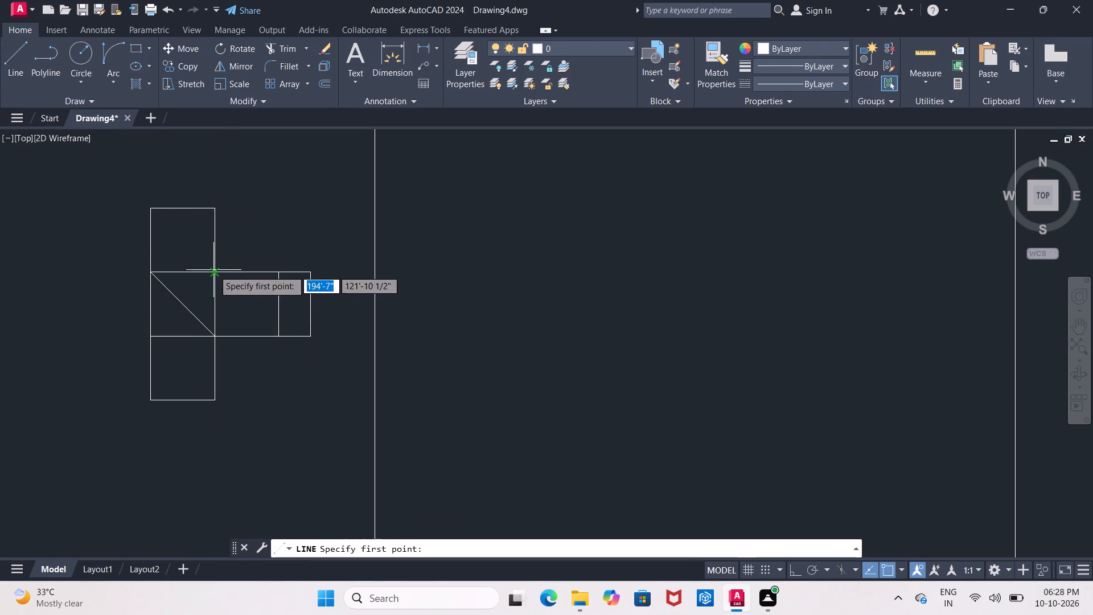
{"action": "left_click", "coordinate": [213, 270]}
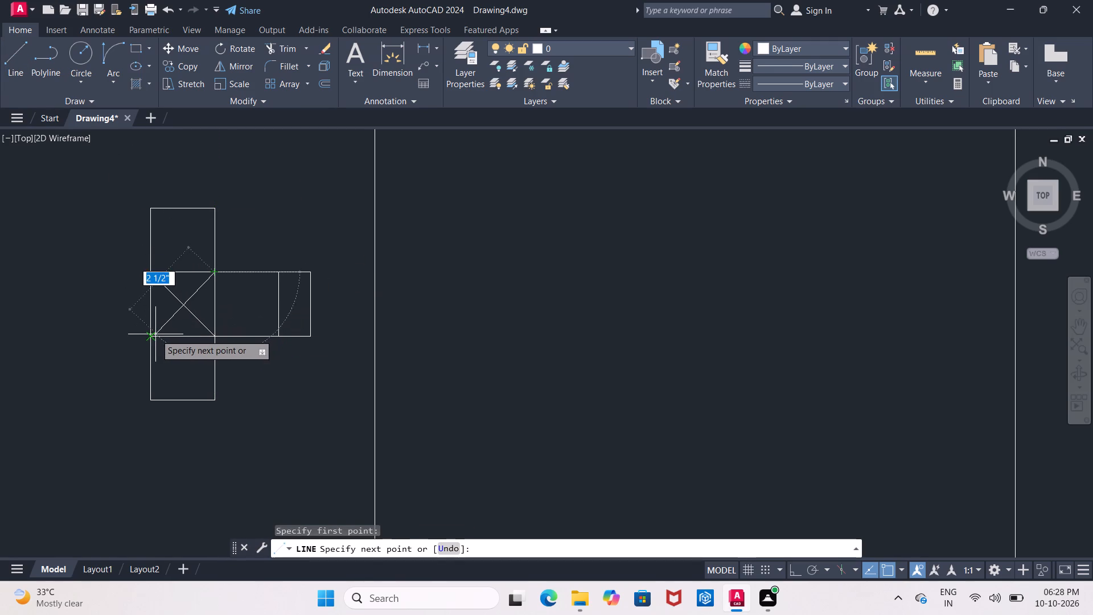
{"action": "left_click", "coordinate": [150, 334]}
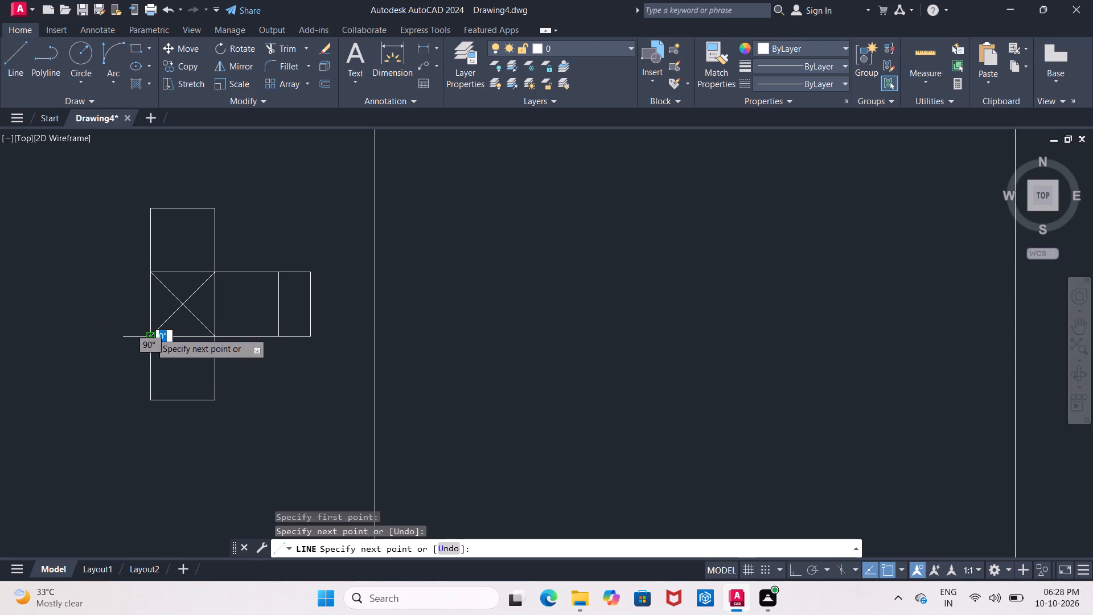
{"action": "key", "text": "Escape"}
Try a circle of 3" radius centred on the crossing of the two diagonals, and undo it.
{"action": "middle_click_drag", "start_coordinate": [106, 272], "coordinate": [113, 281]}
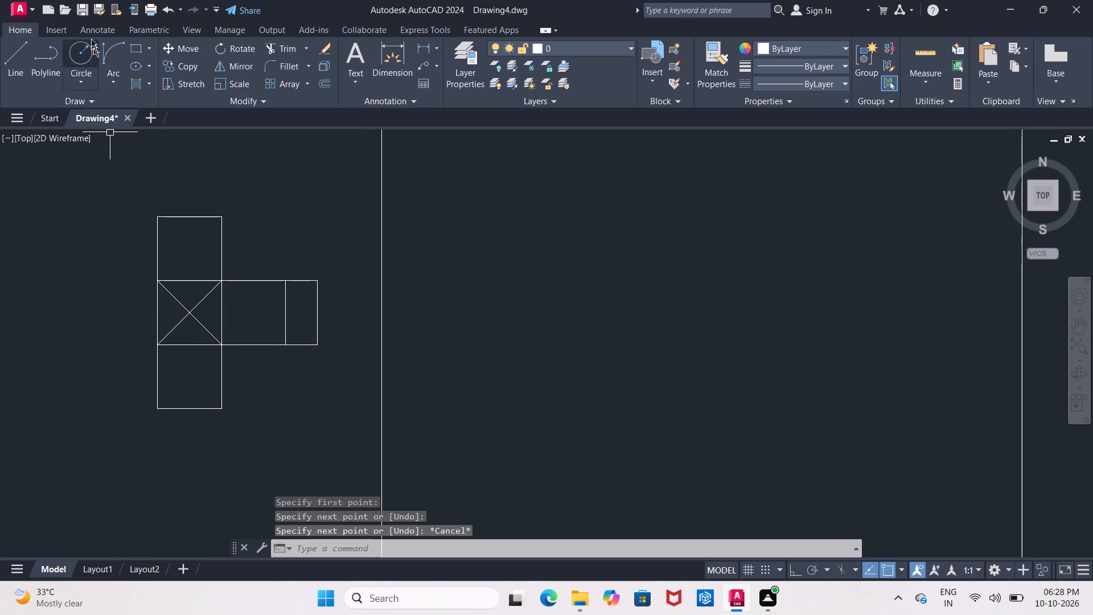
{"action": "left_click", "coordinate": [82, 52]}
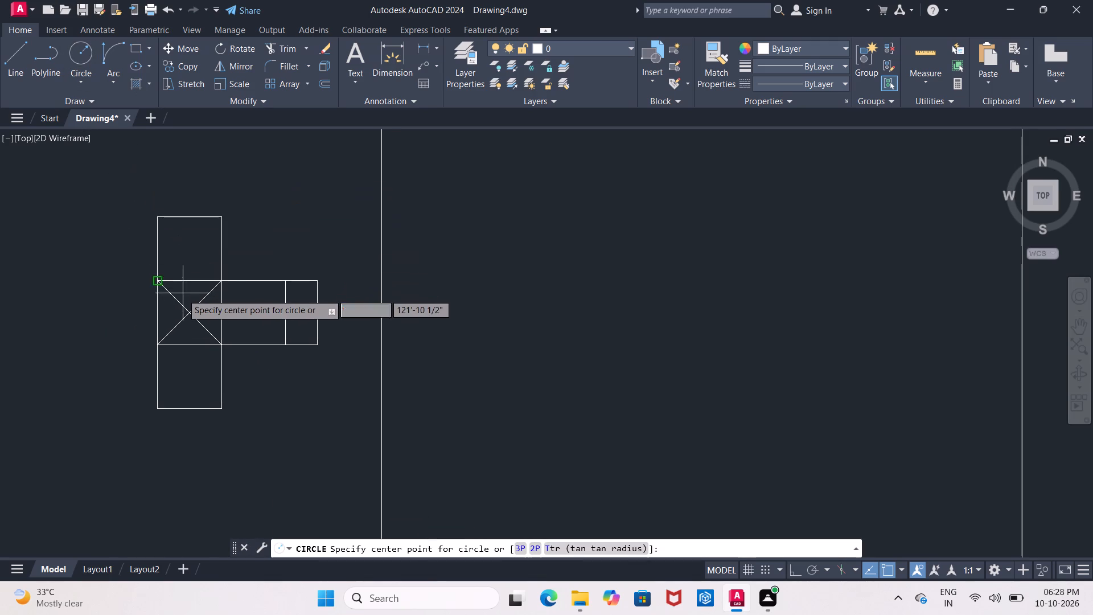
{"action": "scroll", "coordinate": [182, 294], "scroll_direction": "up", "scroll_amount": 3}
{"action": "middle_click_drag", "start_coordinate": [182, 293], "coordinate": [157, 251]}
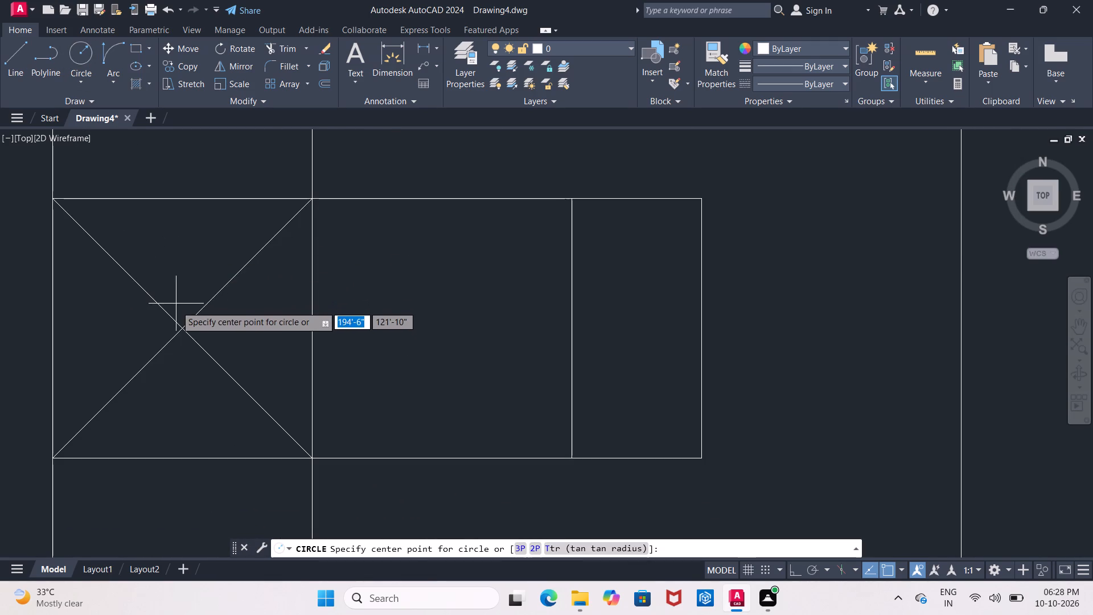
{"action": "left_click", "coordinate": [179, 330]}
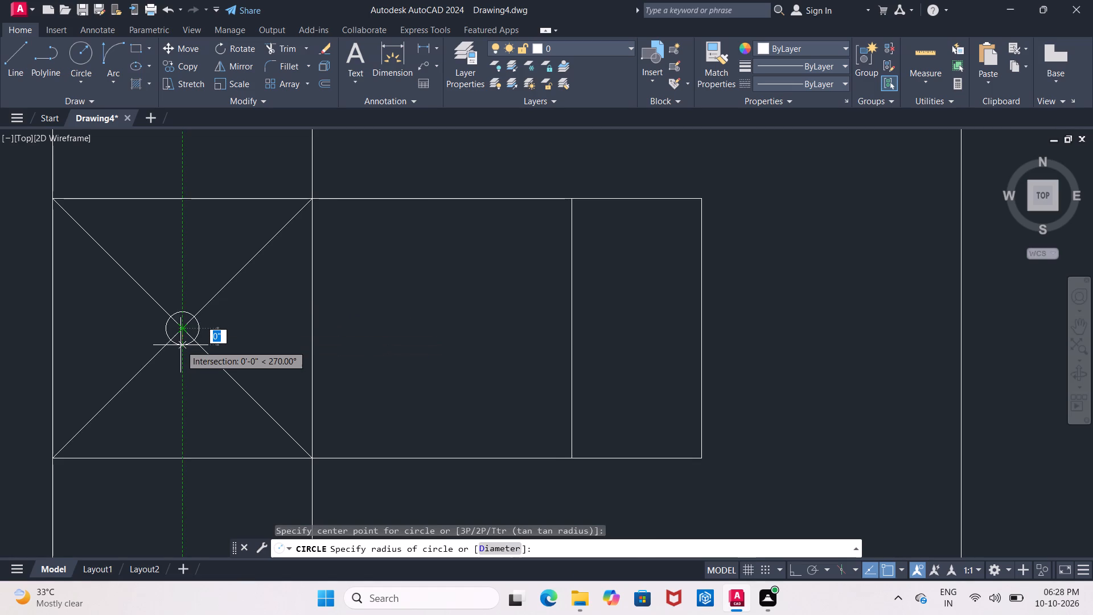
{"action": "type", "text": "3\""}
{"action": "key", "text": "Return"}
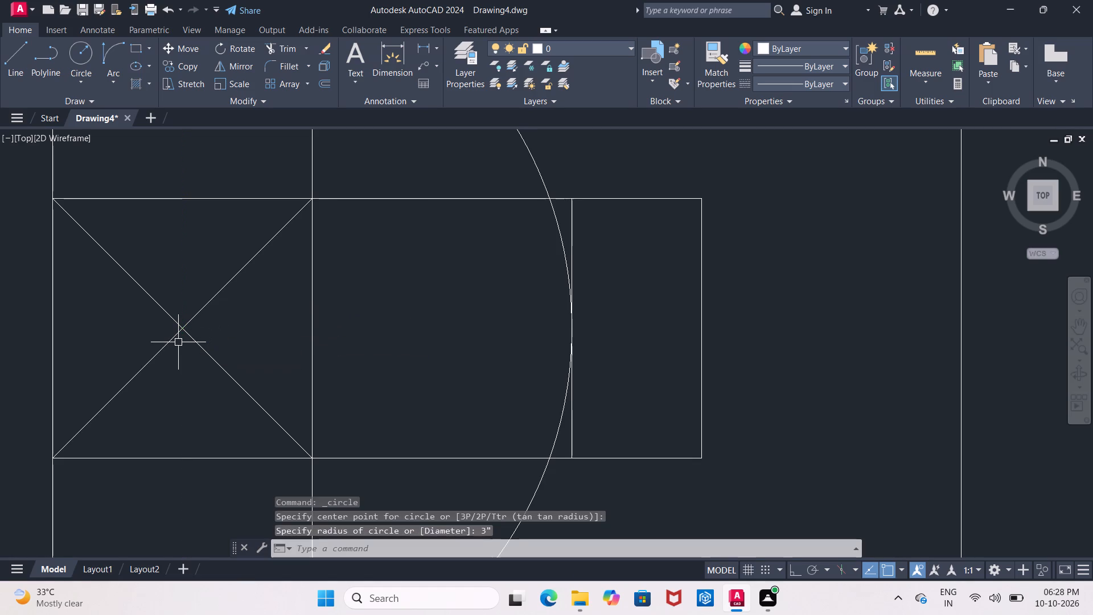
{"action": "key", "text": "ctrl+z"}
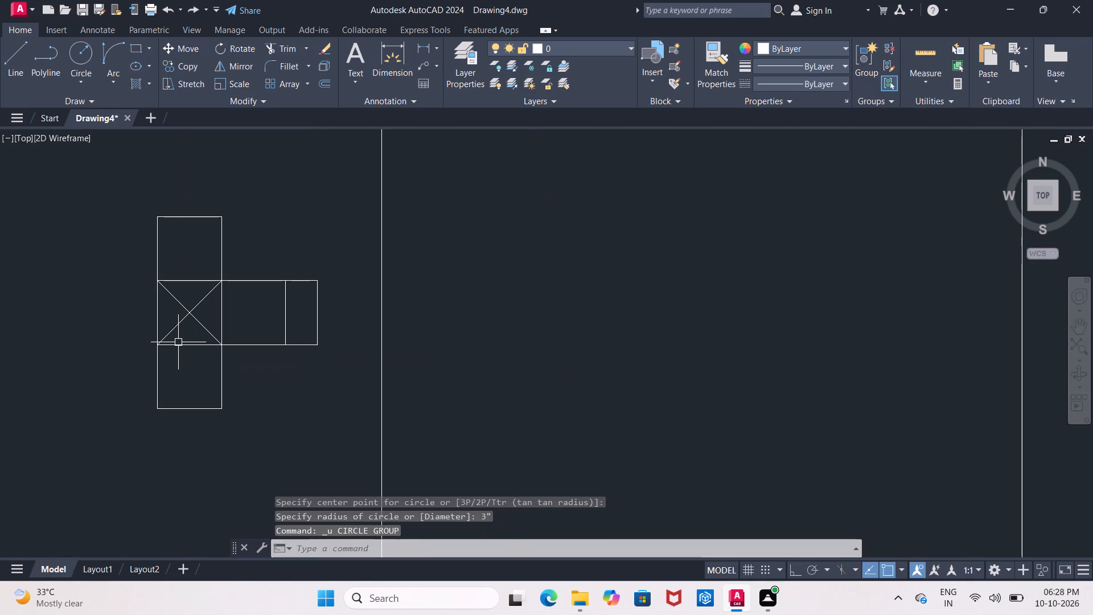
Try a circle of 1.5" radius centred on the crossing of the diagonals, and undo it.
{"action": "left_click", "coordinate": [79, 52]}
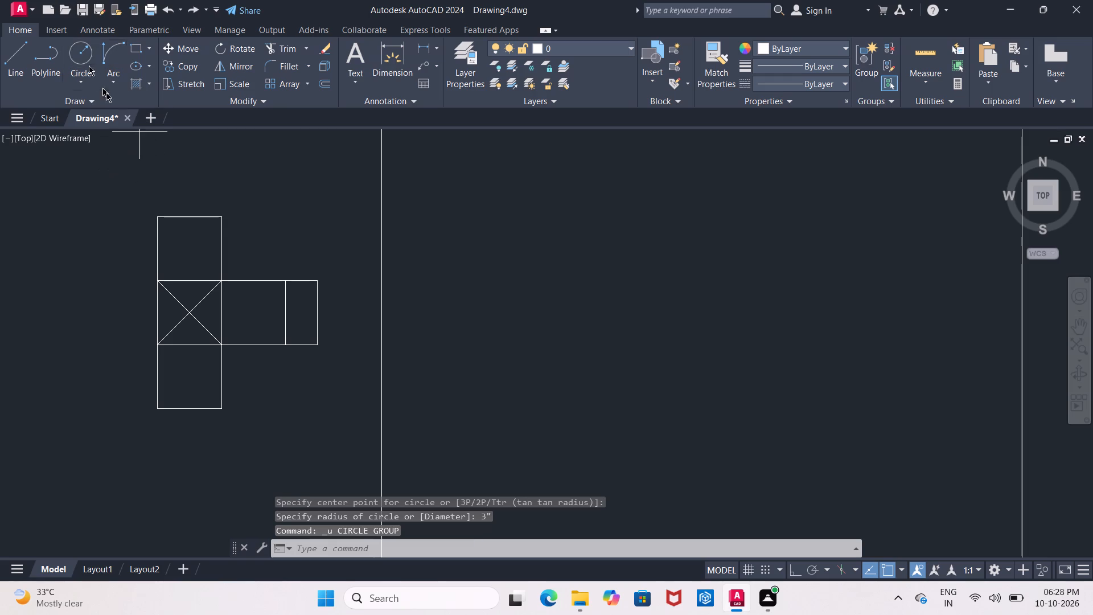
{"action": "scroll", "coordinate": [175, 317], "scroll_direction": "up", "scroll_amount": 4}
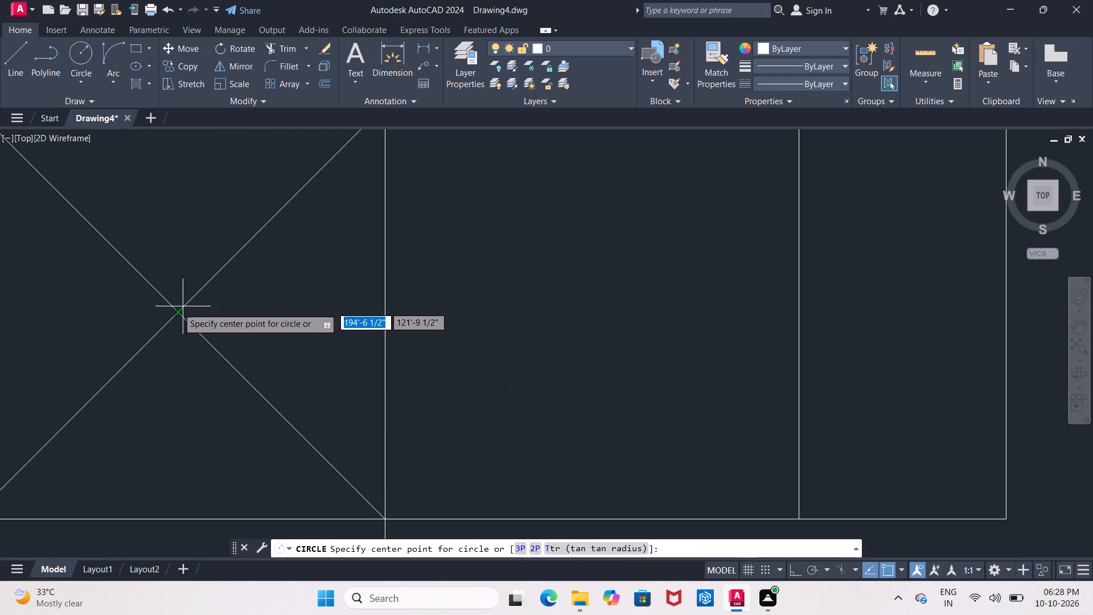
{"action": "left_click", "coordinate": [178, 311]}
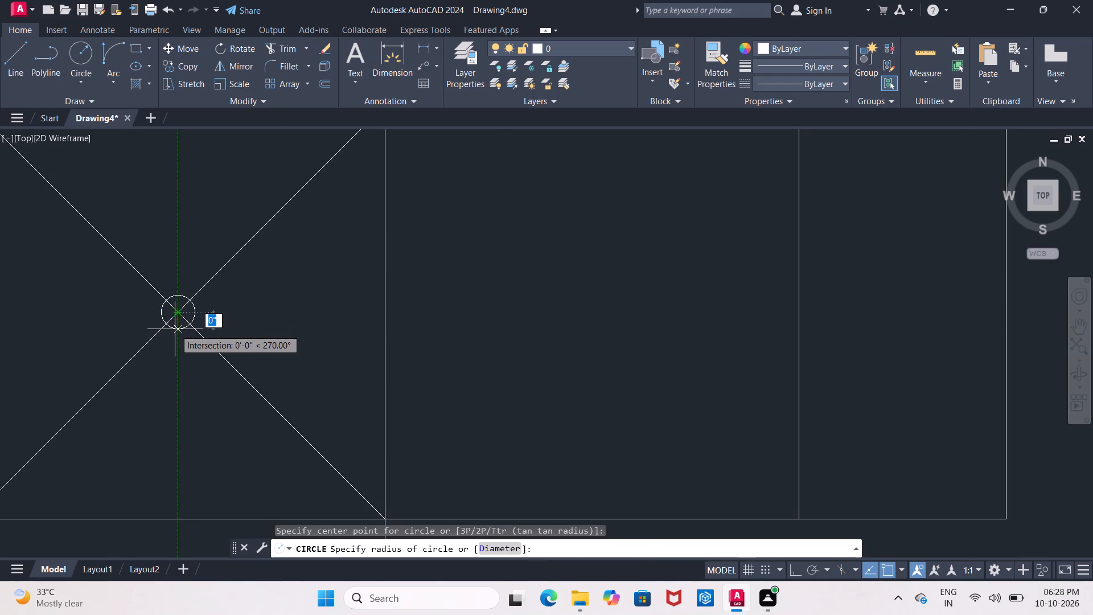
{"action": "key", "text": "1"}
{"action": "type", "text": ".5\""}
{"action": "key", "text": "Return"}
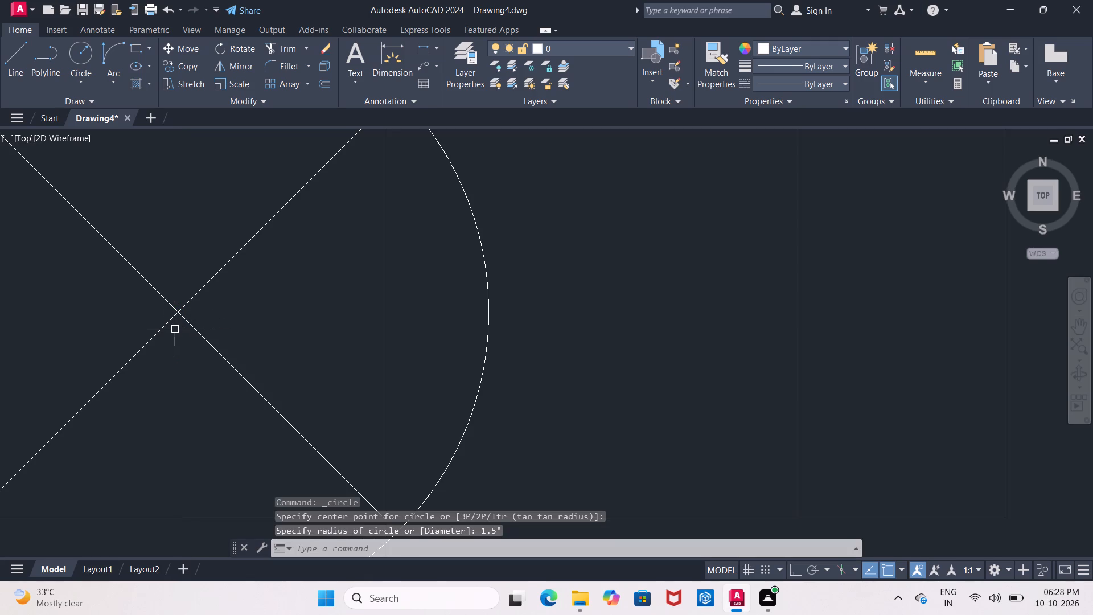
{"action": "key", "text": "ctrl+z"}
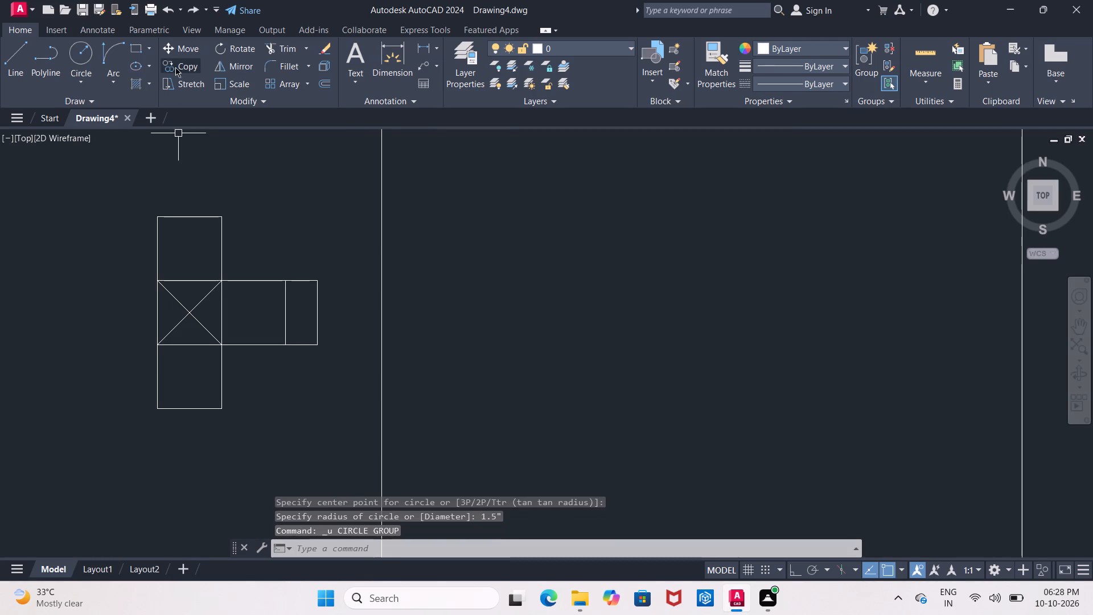
Draw a small freehand-sized circle centred on the crossing of the diagonals, well inside the handle plate's middle square.
{"action": "left_click", "coordinate": [87, 56]}
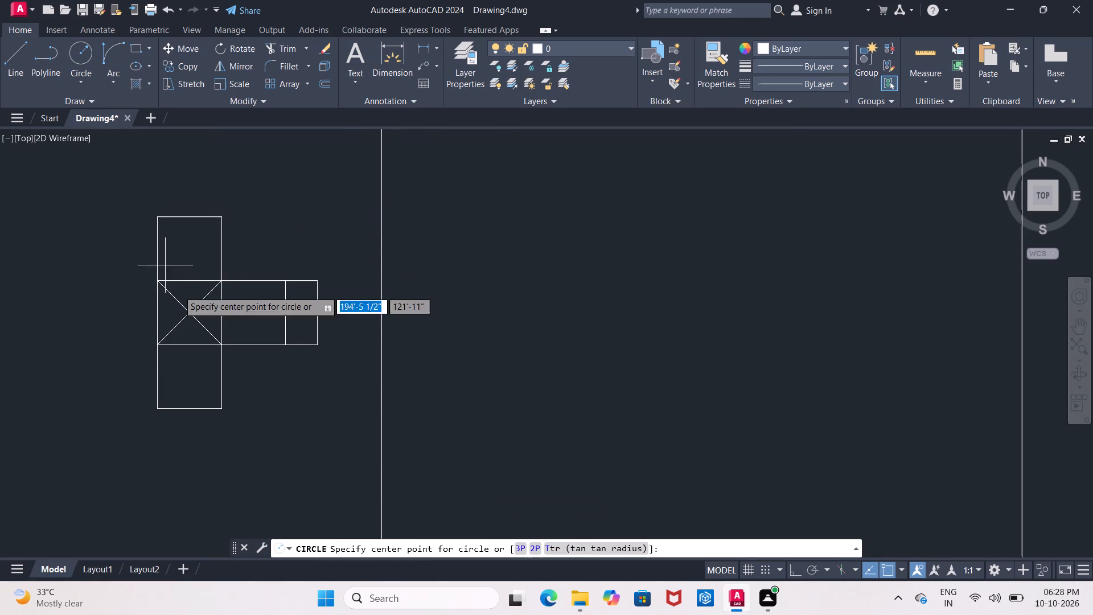
{"action": "scroll", "coordinate": [182, 310], "scroll_direction": "up", "scroll_amount": 3}
{"action": "left_click", "coordinate": [202, 325]}
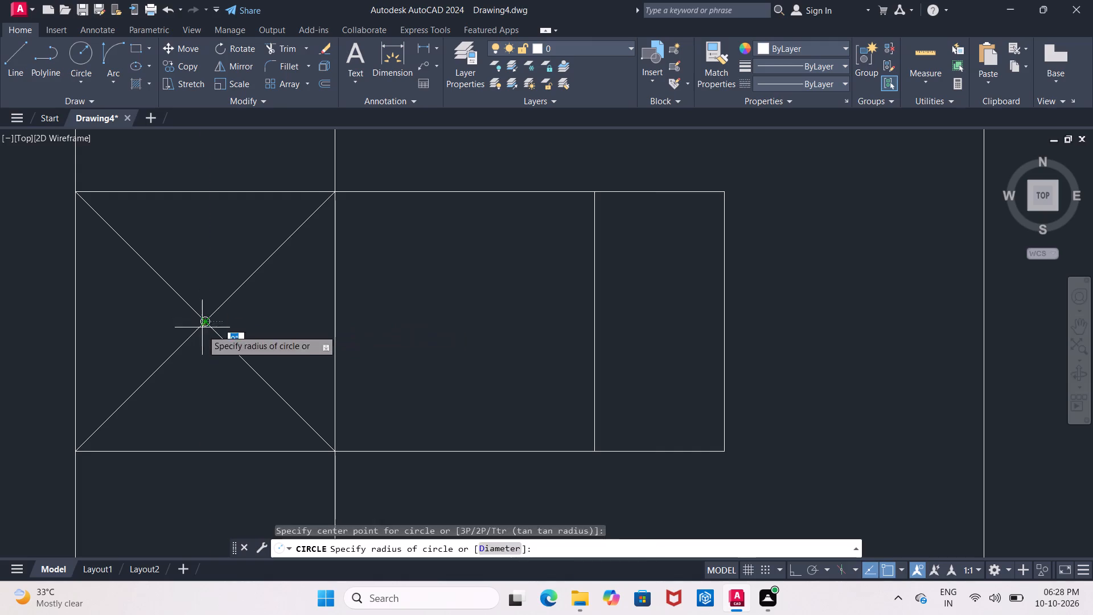
{"action": "left_click", "coordinate": [212, 368]}
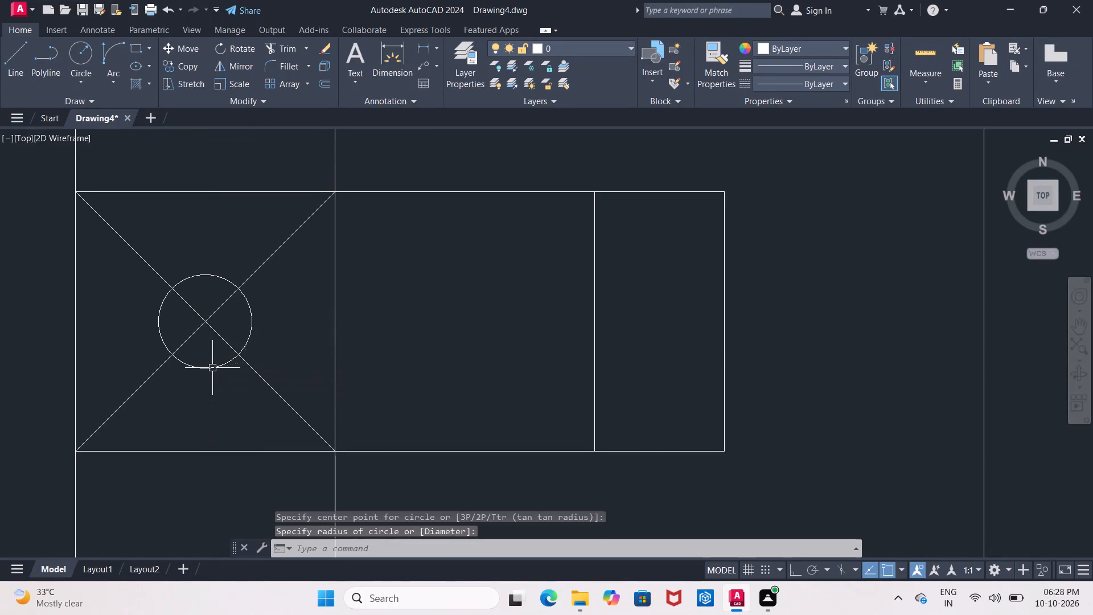
{"action": "key", "text": "Escape"}
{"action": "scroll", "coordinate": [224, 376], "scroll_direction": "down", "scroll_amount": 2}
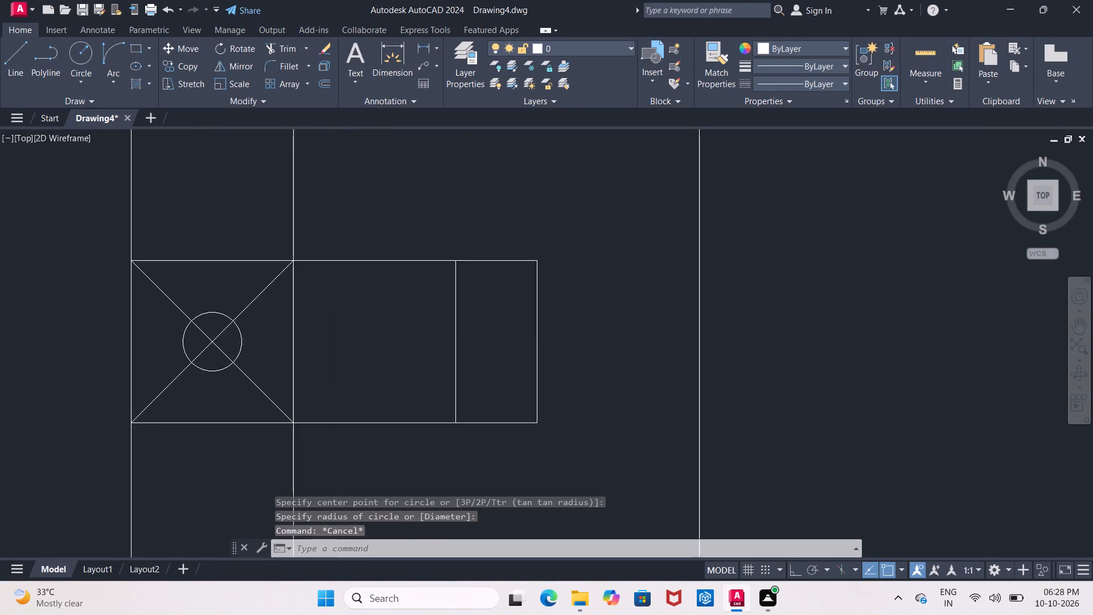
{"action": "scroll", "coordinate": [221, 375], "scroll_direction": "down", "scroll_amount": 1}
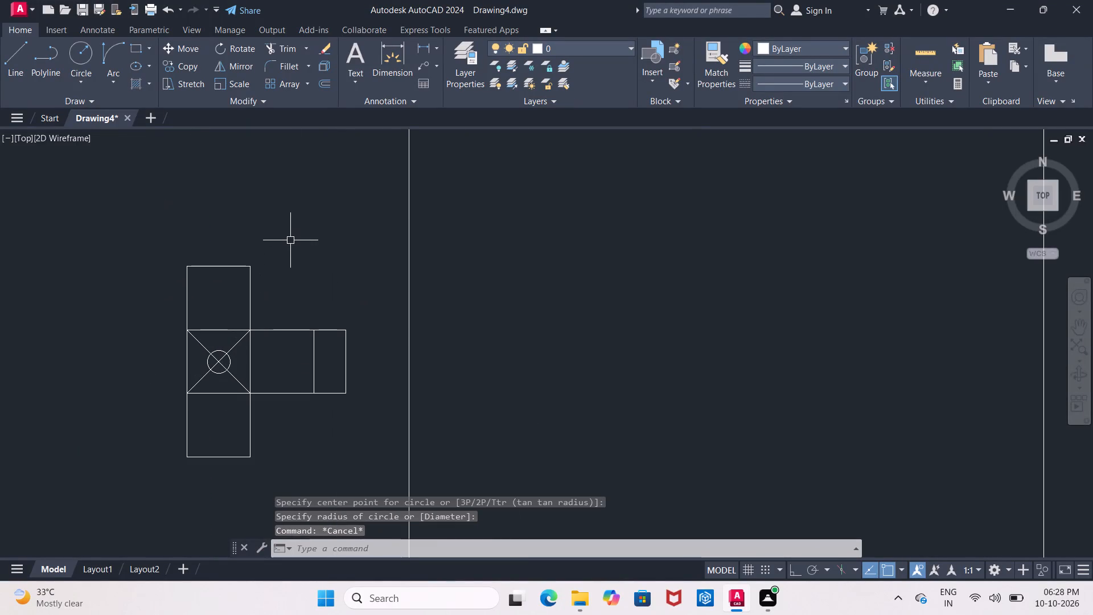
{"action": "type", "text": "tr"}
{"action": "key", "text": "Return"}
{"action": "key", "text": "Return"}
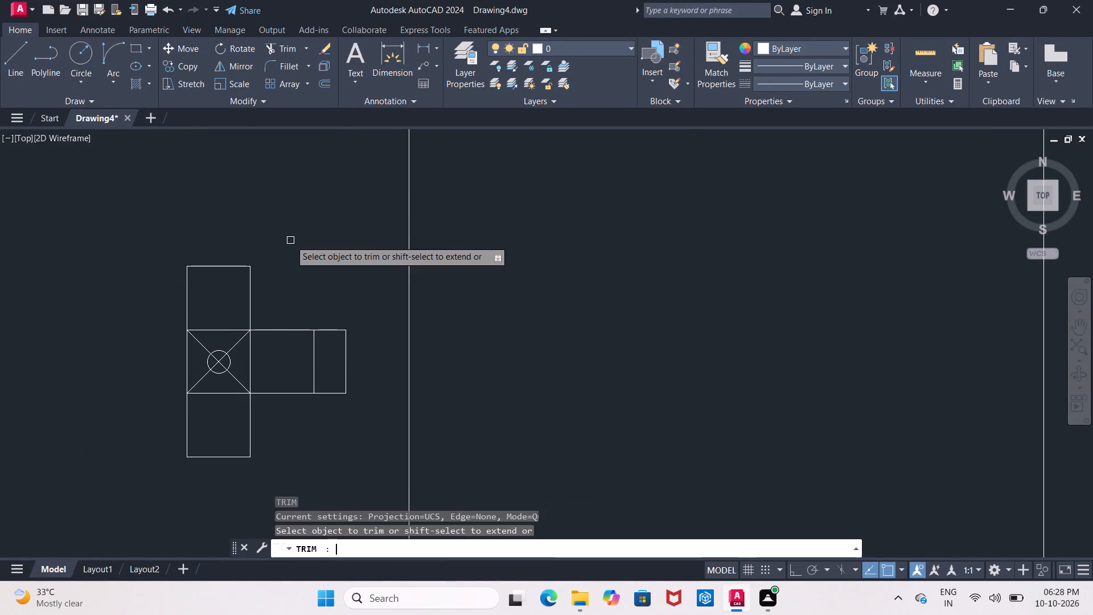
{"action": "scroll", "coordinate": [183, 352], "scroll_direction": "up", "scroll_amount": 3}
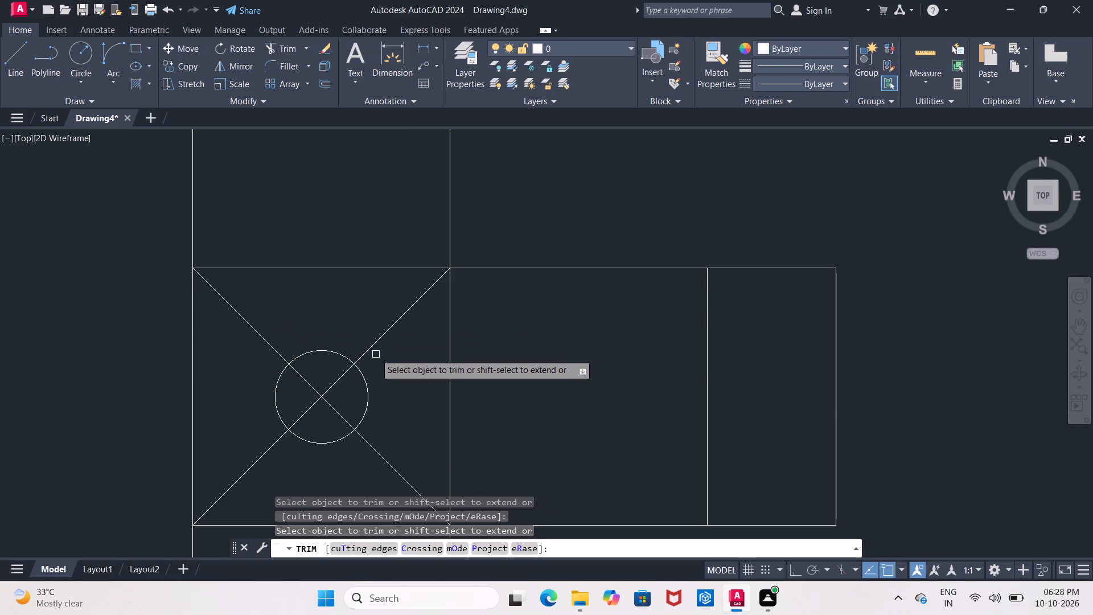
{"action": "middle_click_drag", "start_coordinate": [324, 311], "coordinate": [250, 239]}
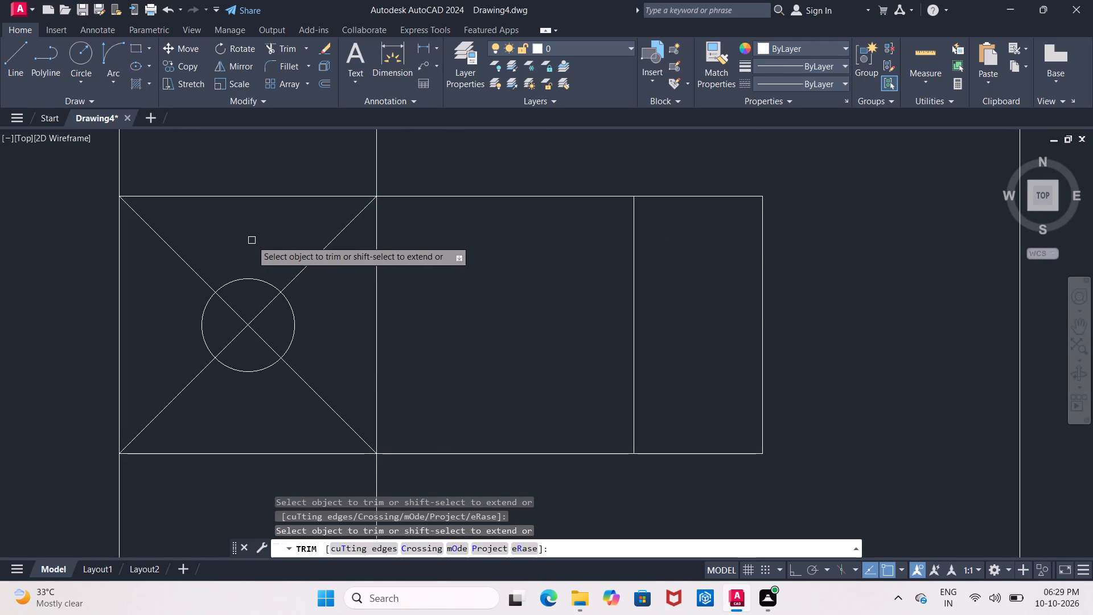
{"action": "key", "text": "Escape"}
Draw two vertical lines from the circle's centre, one upward and one downward, each ending freehand just past the circle.
{"action": "left_click", "coordinate": [28, 55]}
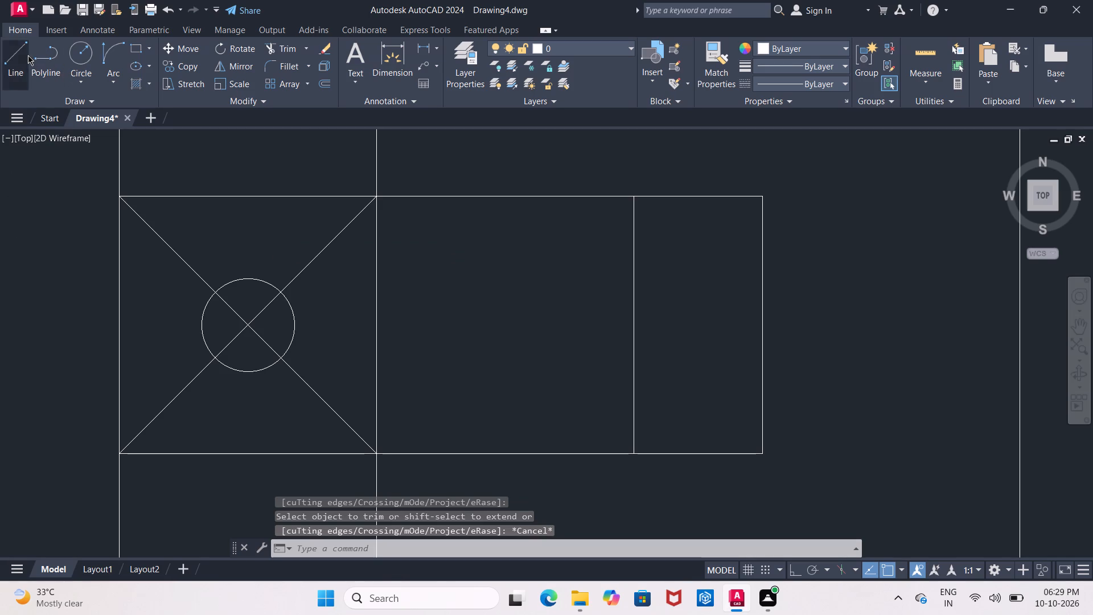
{"action": "left_click", "coordinate": [245, 325]}
{"action": "left_click", "coordinate": [244, 248]}
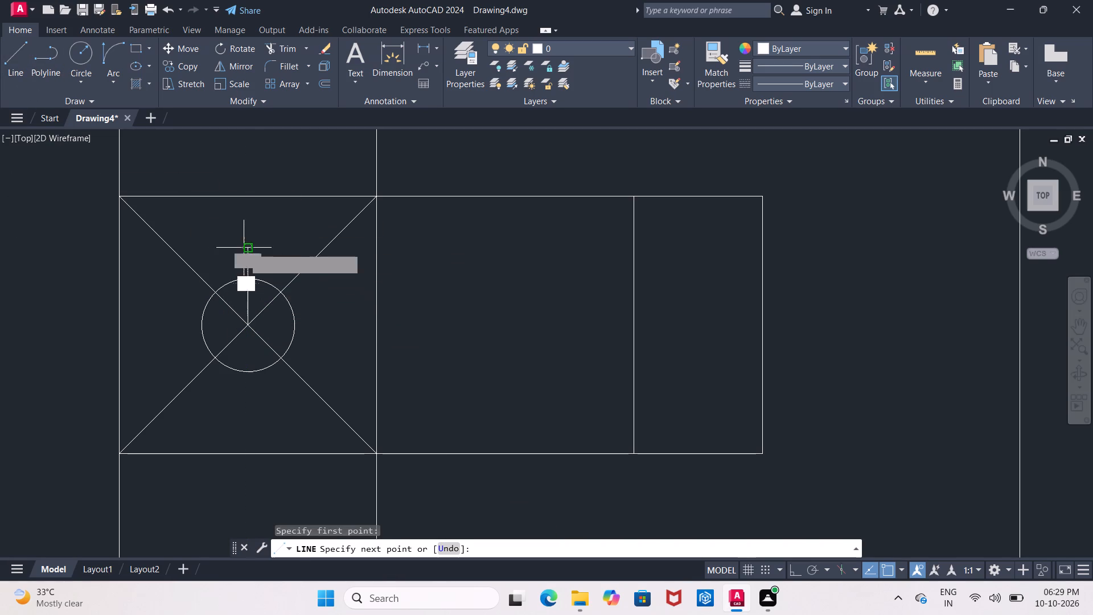
{"action": "key", "text": "Escape"}
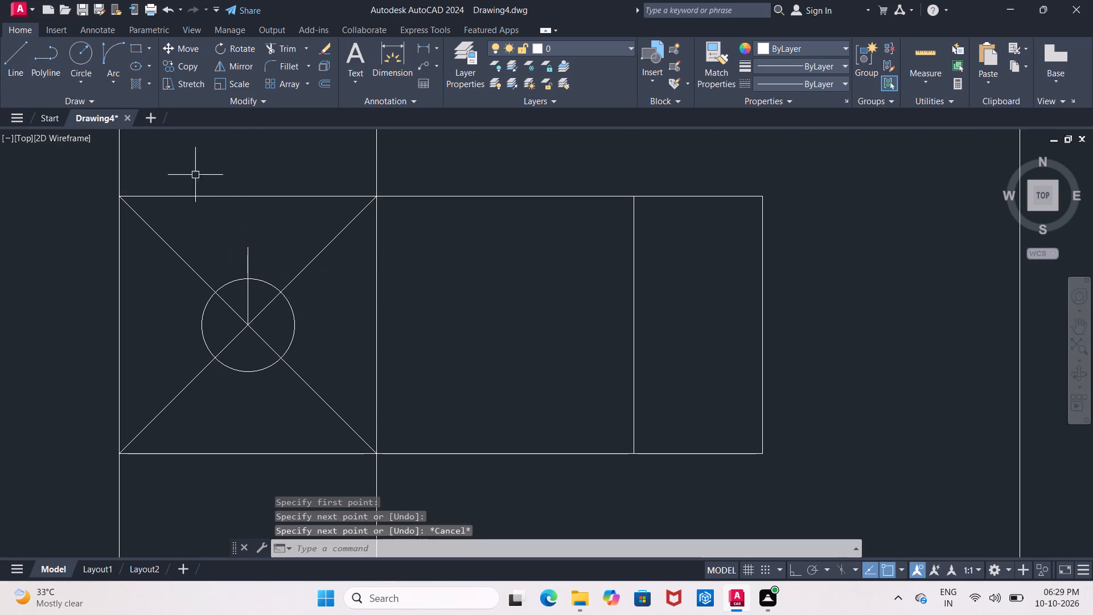
{"action": "left_click", "coordinate": [12, 45]}
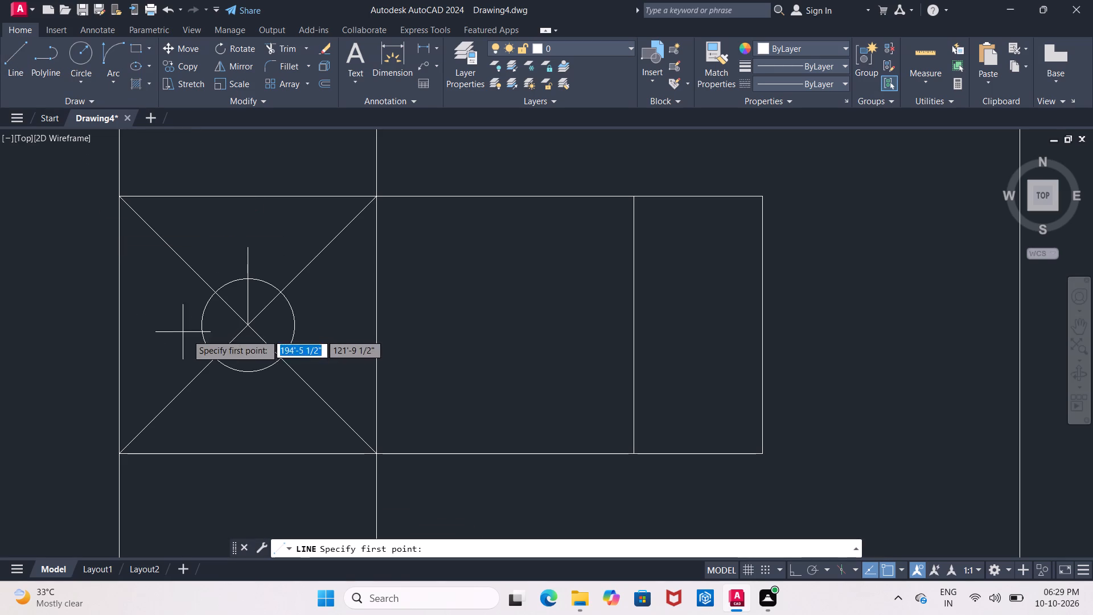
{"action": "left_click", "coordinate": [245, 327]}
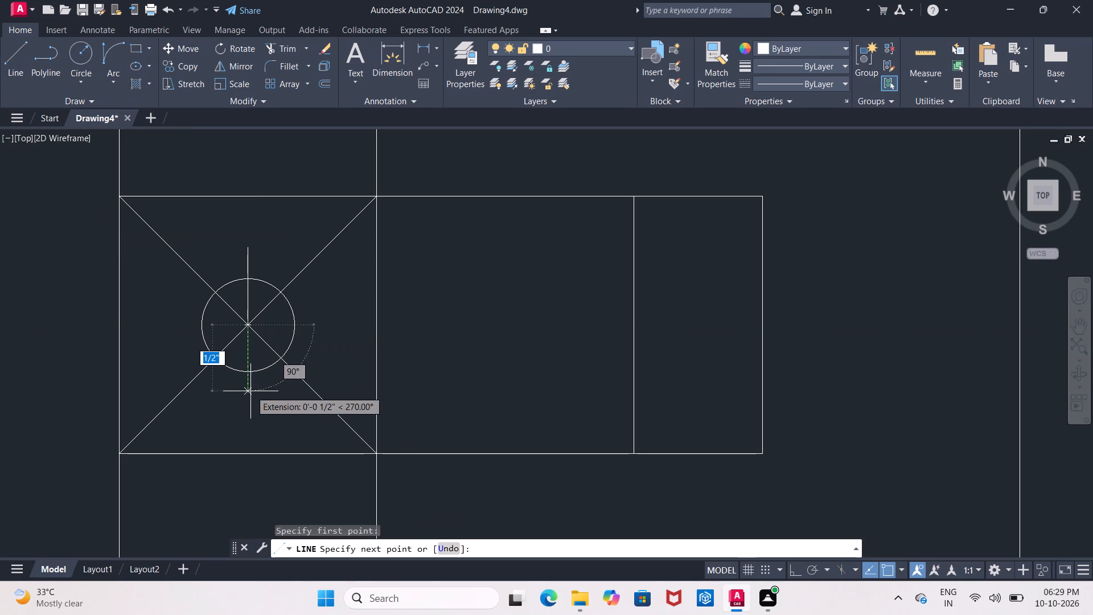
{"action": "left_click", "coordinate": [249, 408]}
{"action": "key", "text": "Escape"}
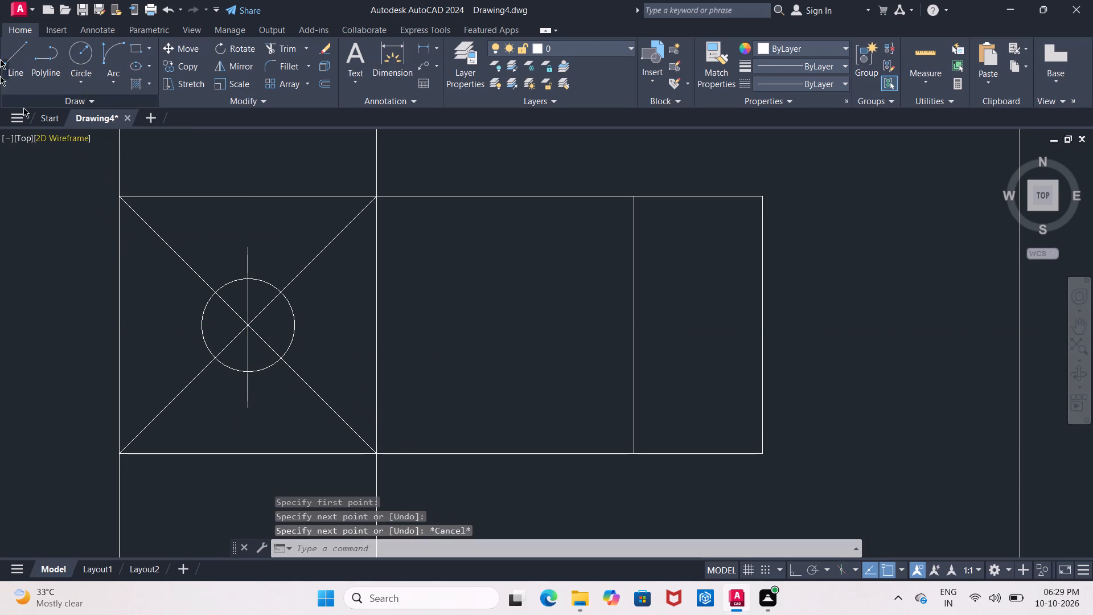
With Ortho on, draw two horizontal lines from the circle's centre, one each way, each ending just past the circle.
{"action": "left_click", "coordinate": [21, 61]}
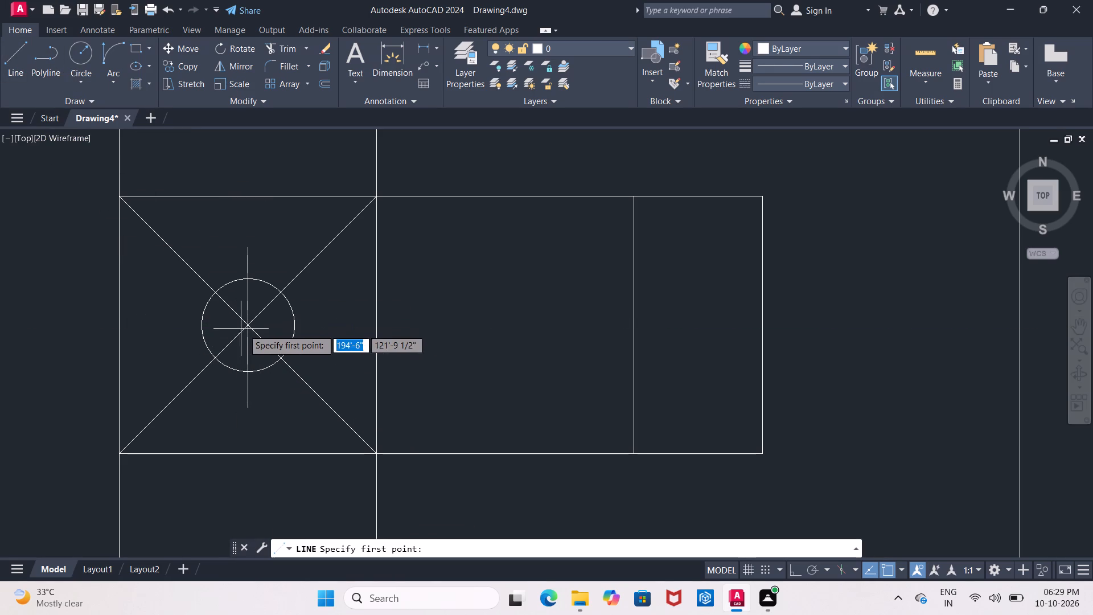
{"action": "left_click", "coordinate": [245, 329]}
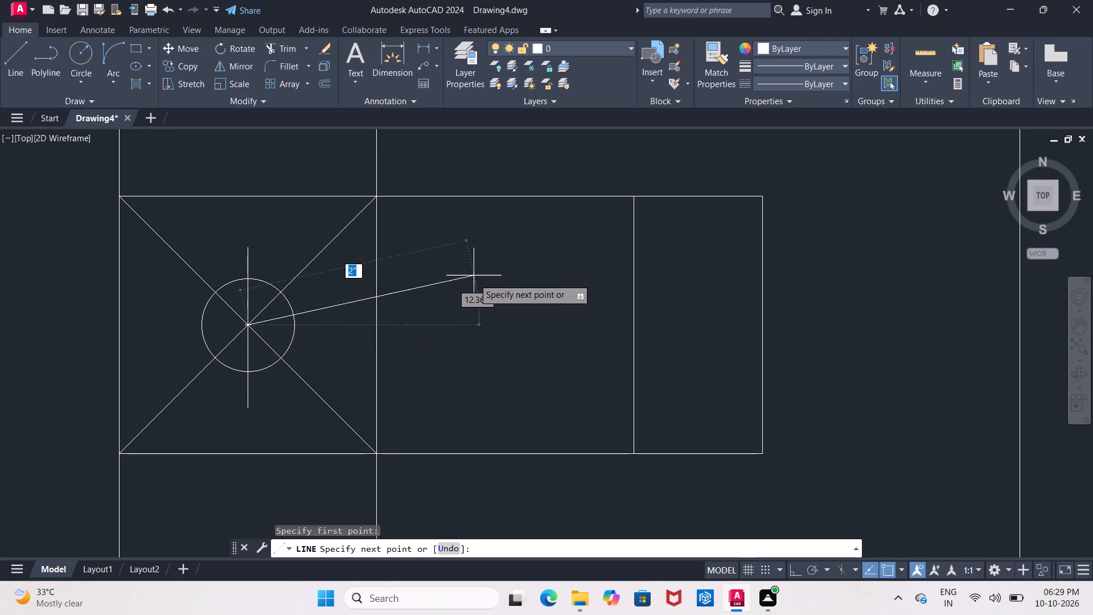
{"action": "left_click", "coordinate": [796, 571]}
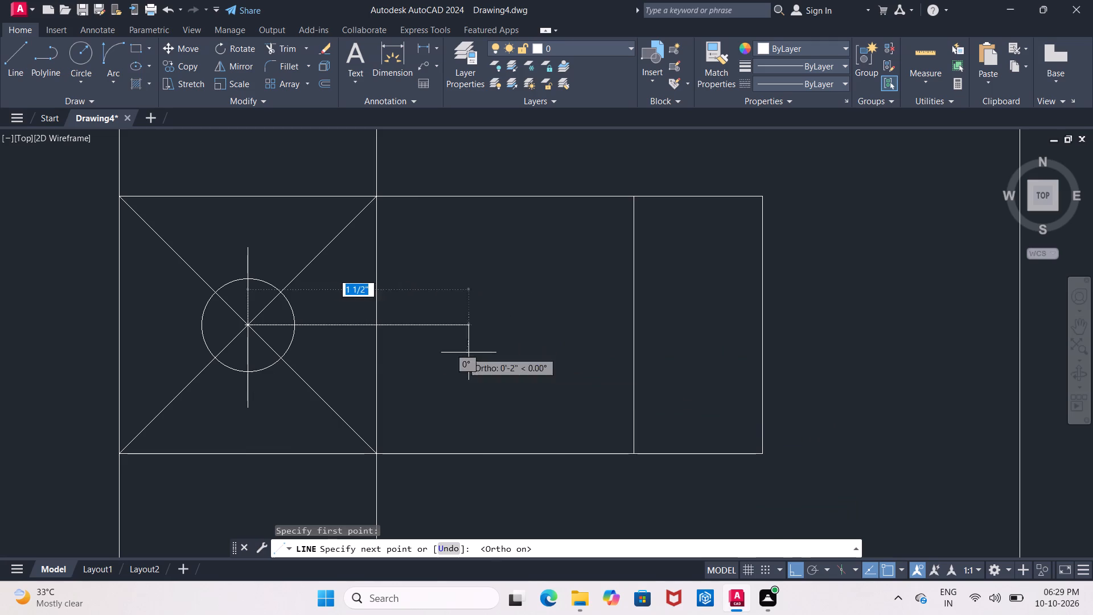
{"action": "left_click", "coordinate": [334, 327]}
{"action": "key", "text": "Escape"}
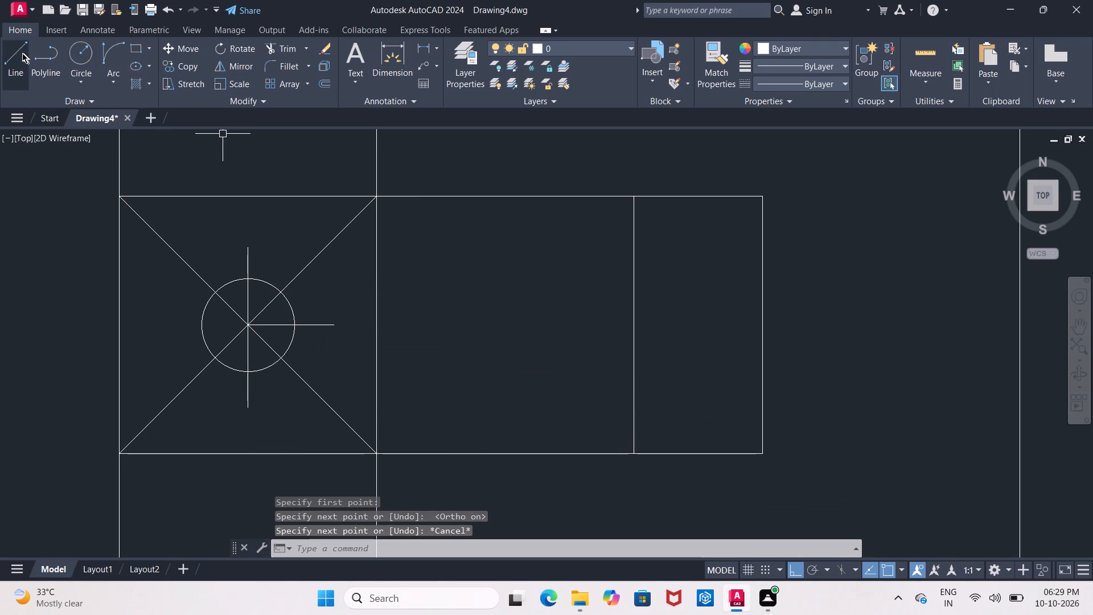
{"action": "left_click", "coordinate": [22, 52]}
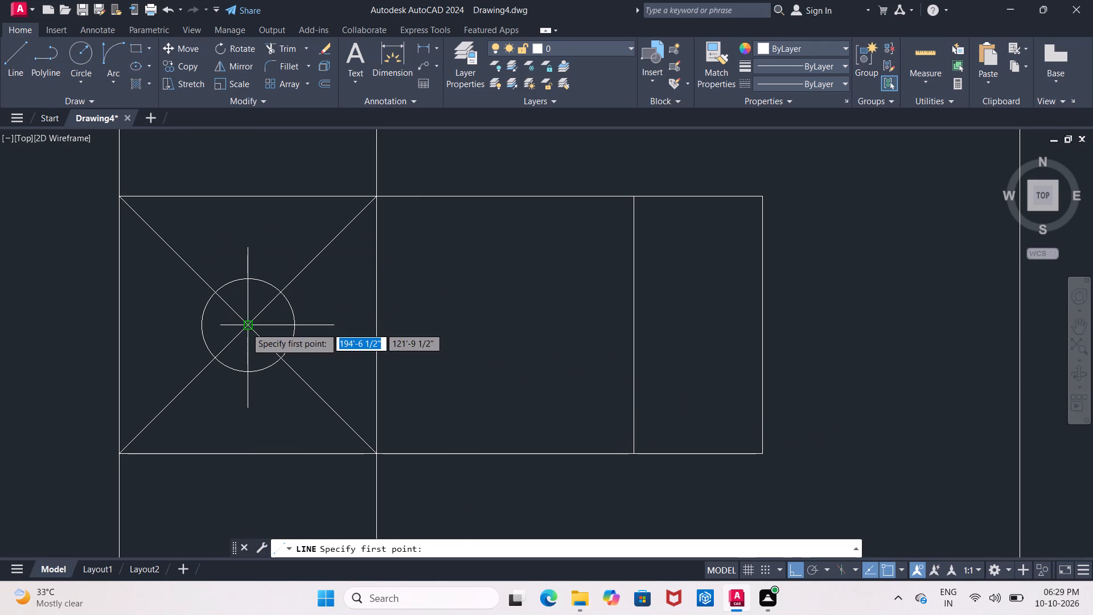
{"action": "left_click", "coordinate": [246, 327]}
{"action": "left_click", "coordinate": [169, 329]}
{"action": "key", "text": "Escape"}
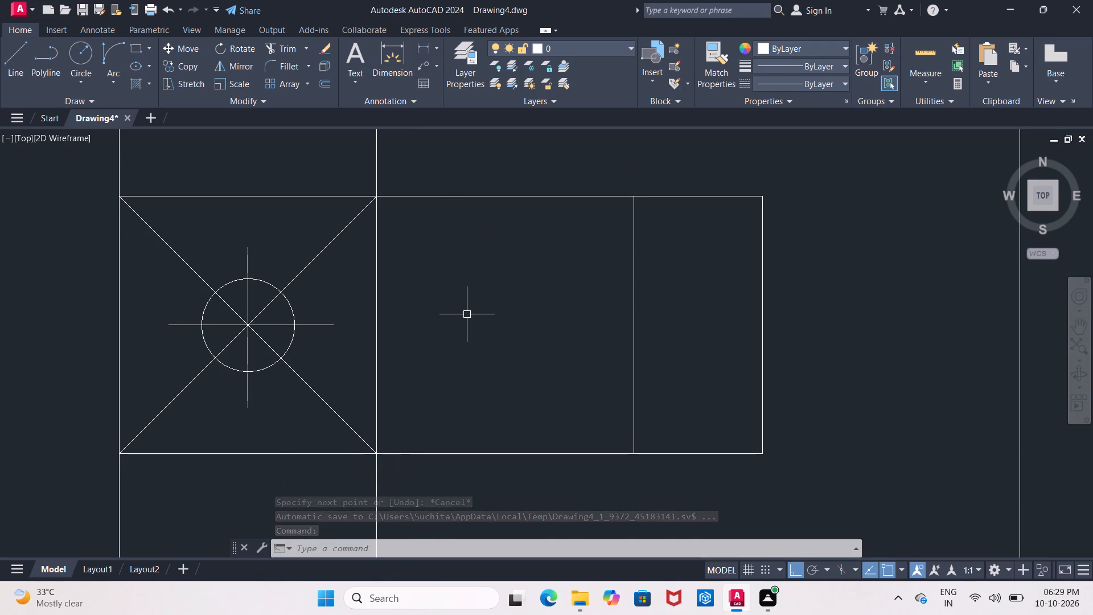
{"action": "key", "text": "Escape"}
Trim away both diagonals entirely and the line ends outside the circle, leaving only a vertical and horizontal cross inside it.
{"action": "type", "text": "tr"}
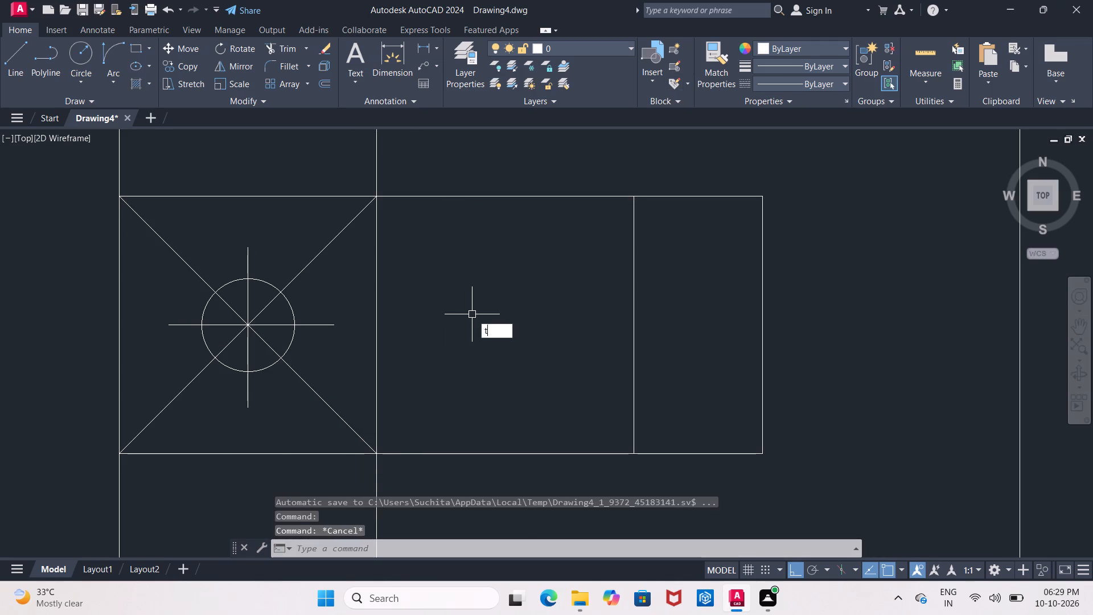
{"action": "key", "text": "Return"}
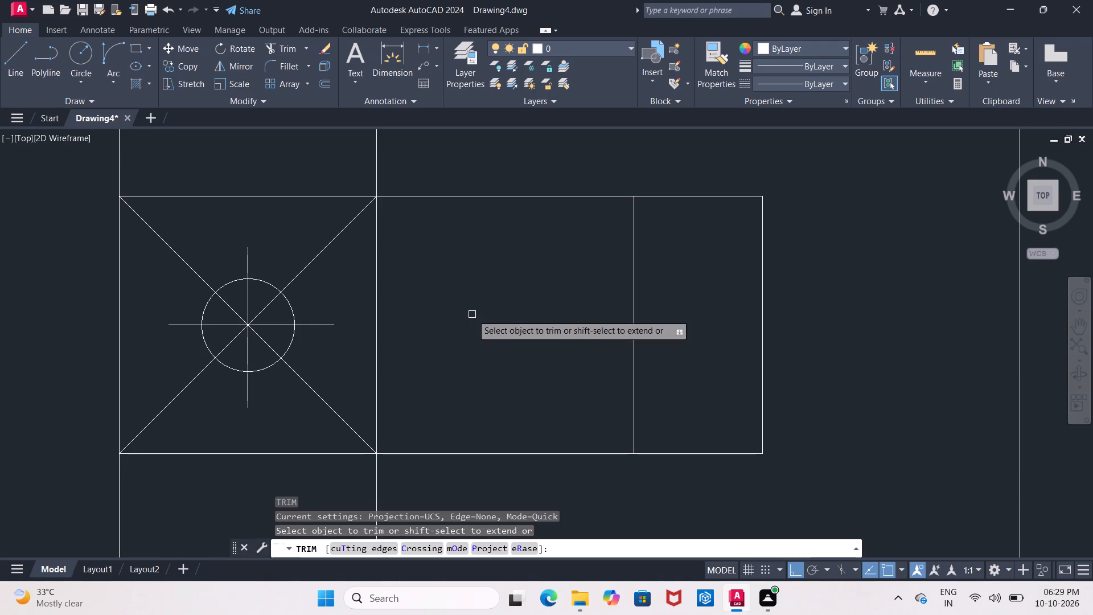
{"action": "key", "text": "Return"}
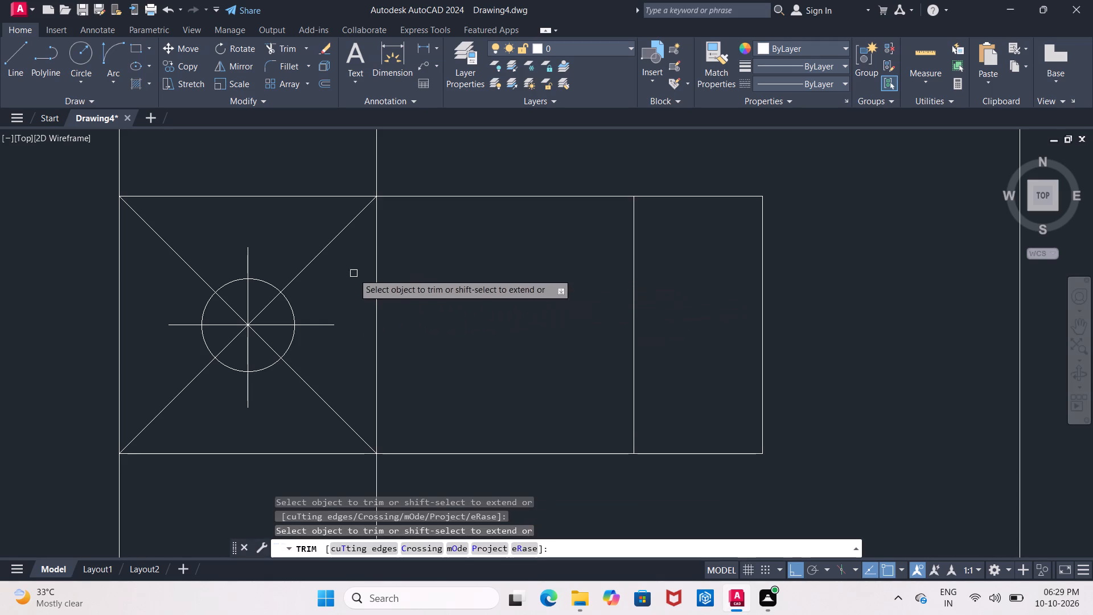
{"action": "left_click", "coordinate": [265, 345]}
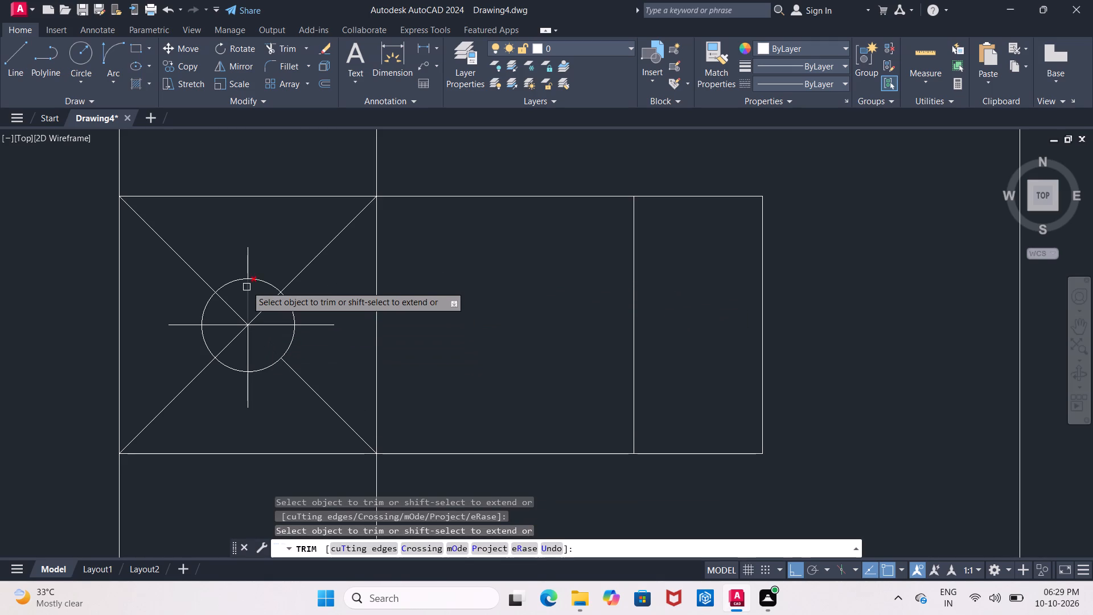
{"action": "left_click", "coordinate": [245, 260]}
{"action": "left_click", "coordinate": [197, 276]}
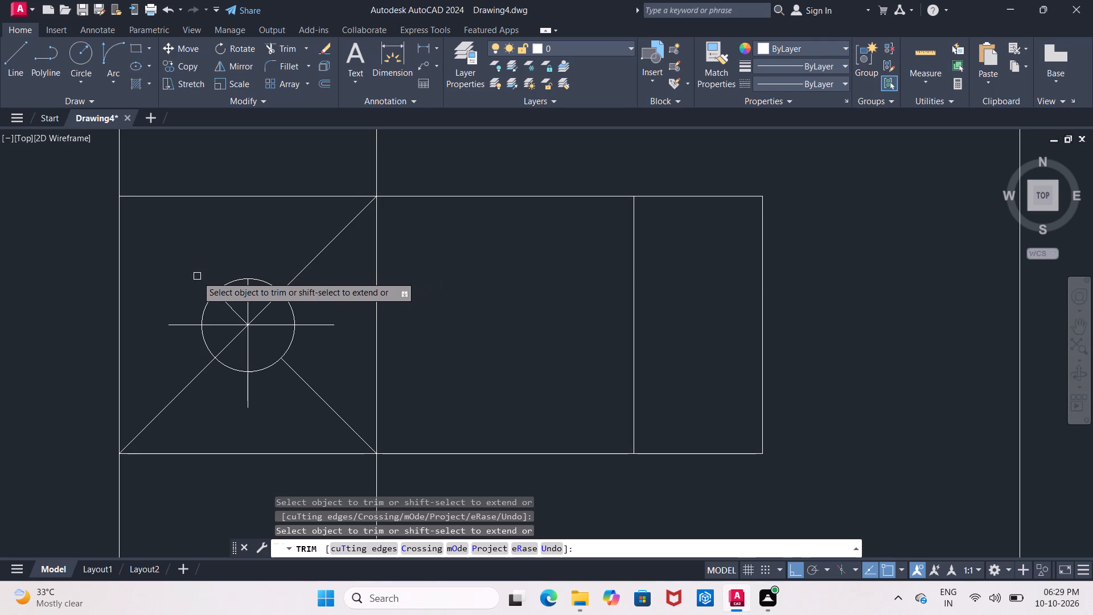
{"action": "left_click", "coordinate": [228, 308]}
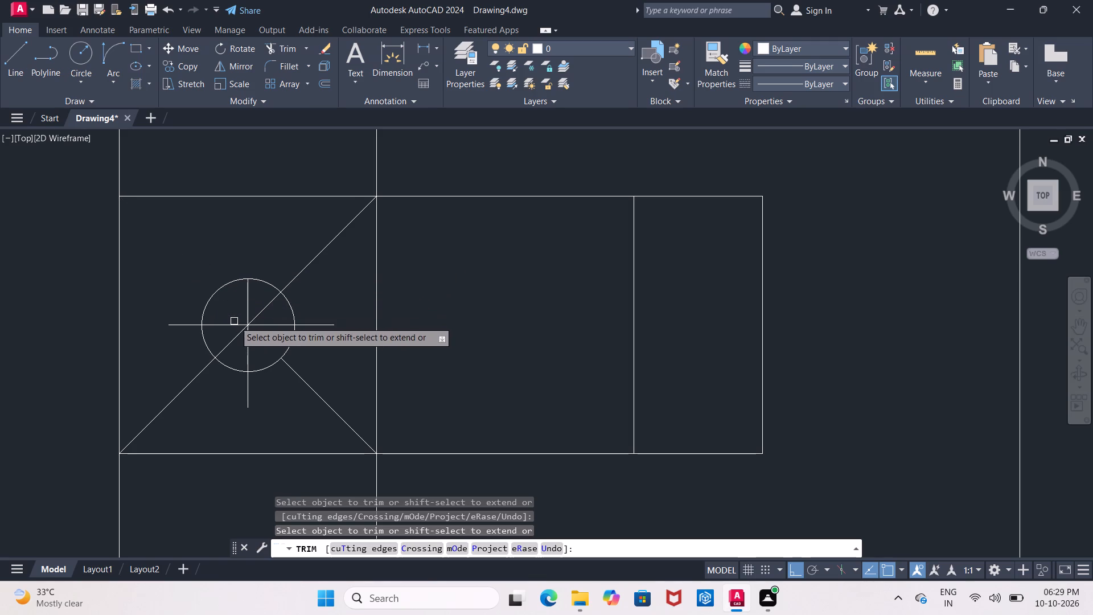
{"action": "left_click", "coordinate": [265, 314]}
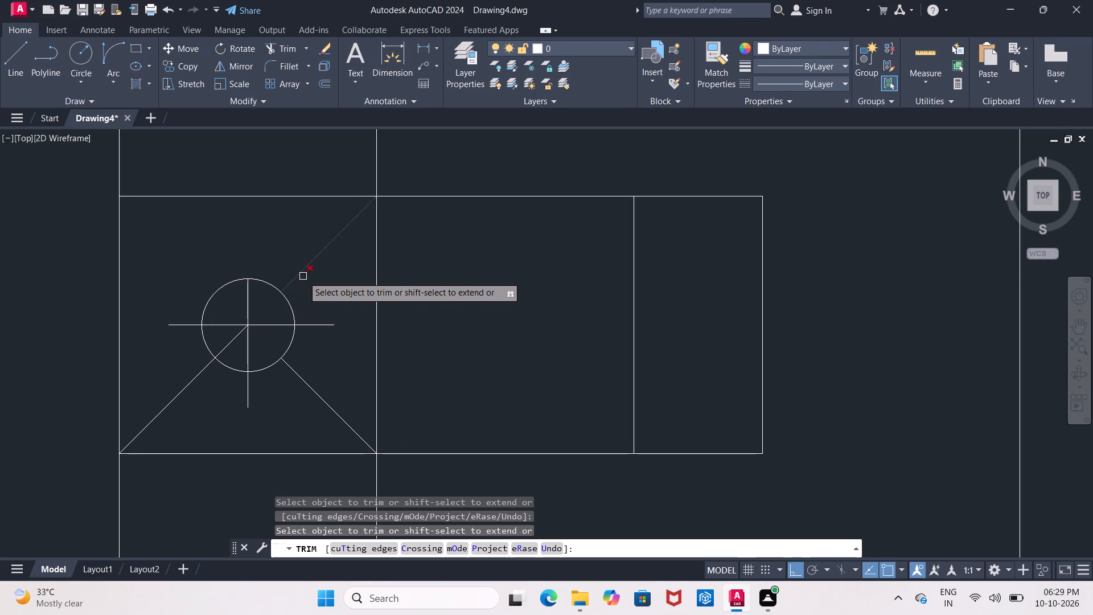
{"action": "left_click", "coordinate": [303, 276]}
{"action": "left_click", "coordinate": [306, 327]}
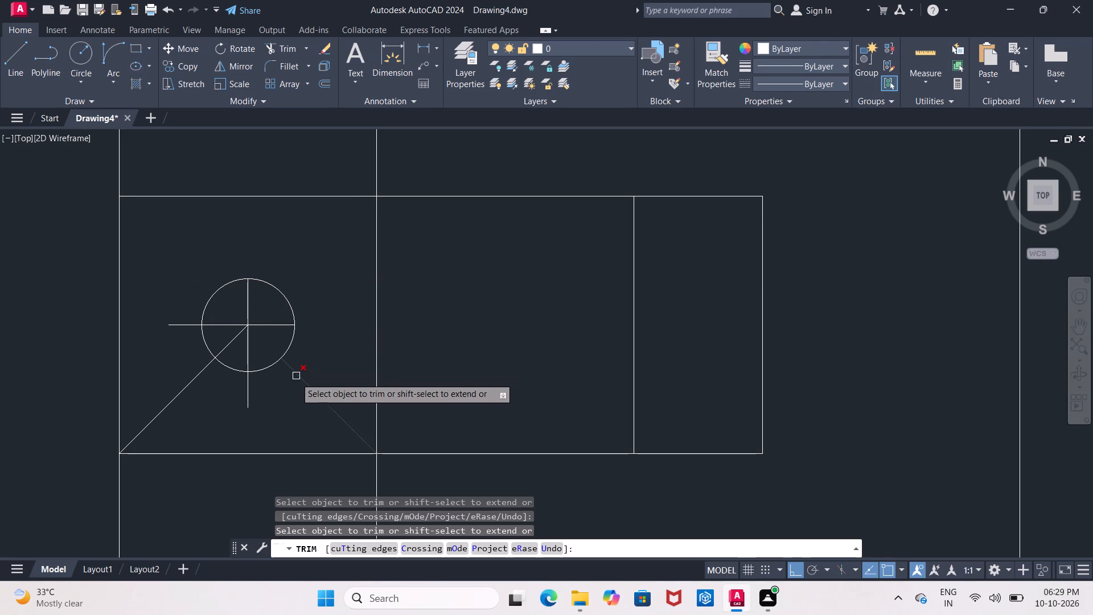
{"action": "left_click", "coordinate": [295, 379]}
{"action": "left_click", "coordinate": [248, 392]}
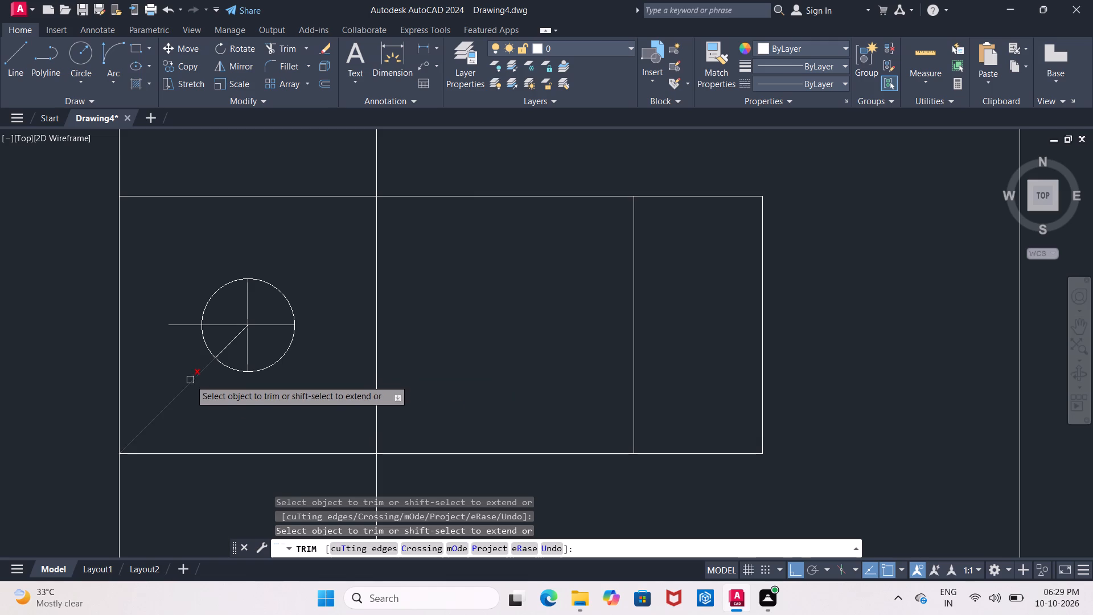
{"action": "left_click", "coordinate": [189, 379]}
{"action": "left_click", "coordinate": [227, 343]}
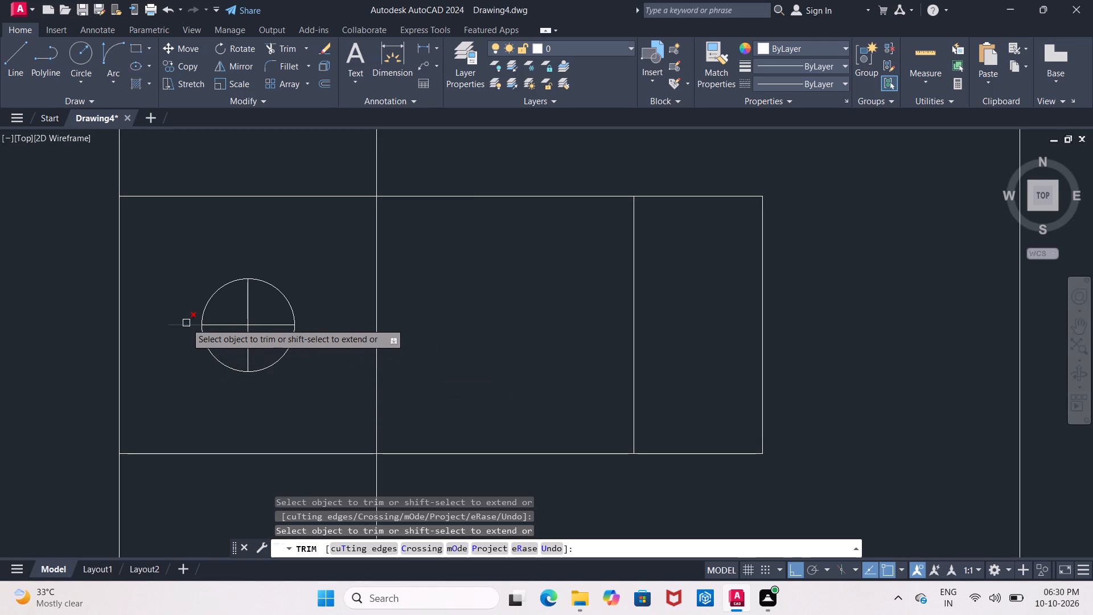
{"action": "left_click", "coordinate": [186, 323]}
{"action": "scroll", "coordinate": [188, 330], "scroll_direction": "down", "scroll_amount": 4}
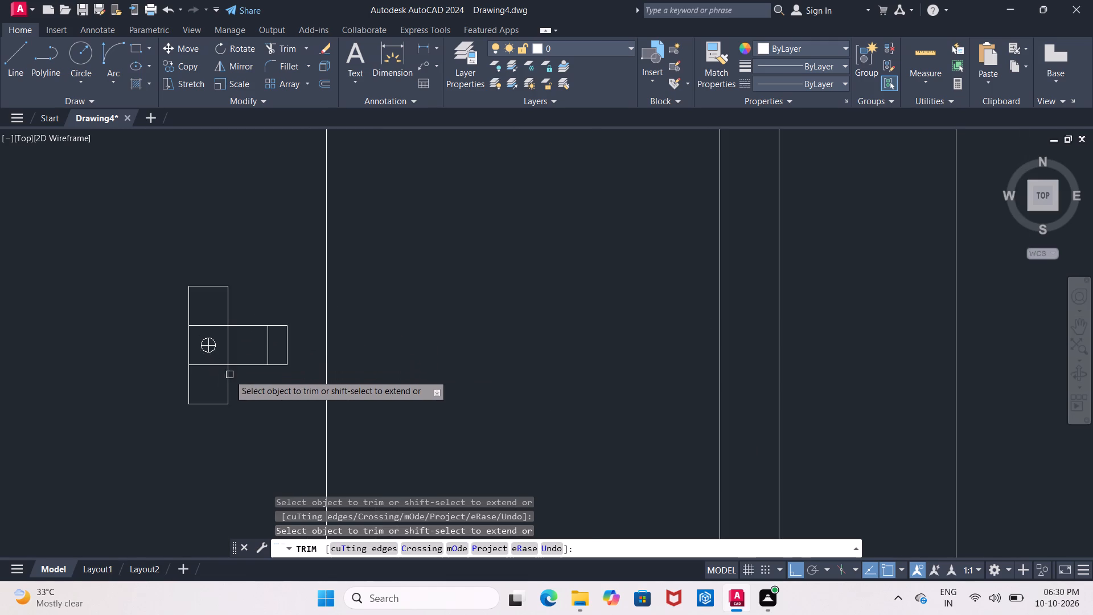
{"action": "scroll", "coordinate": [277, 393], "scroll_direction": "down", "scroll_amount": 2}
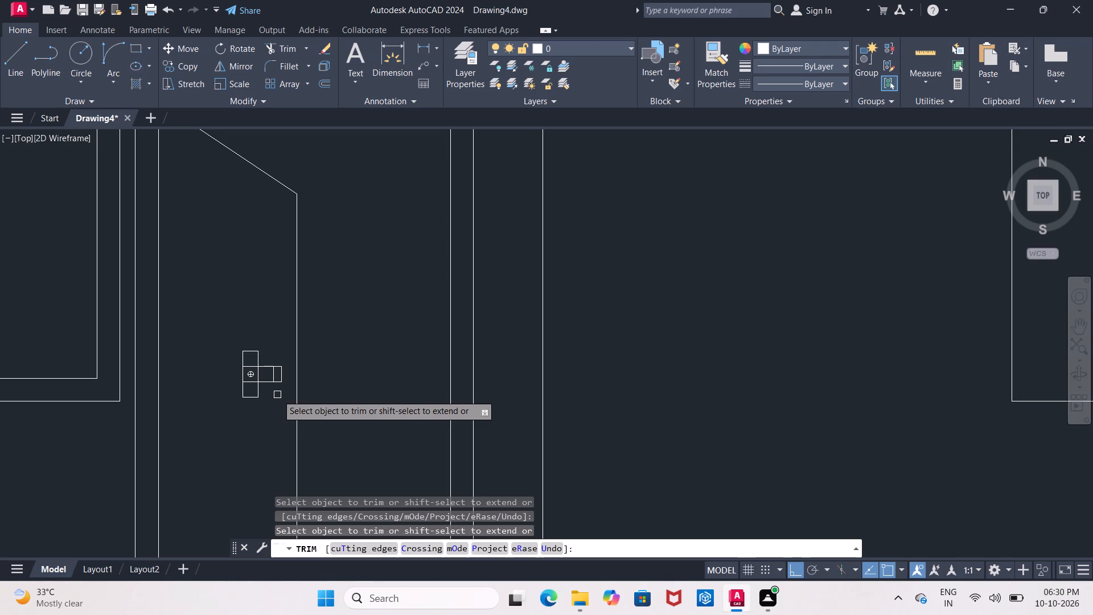
{"action": "scroll", "coordinate": [277, 395], "scroll_direction": "up", "scroll_amount": 3}
{"action": "middle_click_drag", "start_coordinate": [277, 395], "coordinate": [306, 397]}
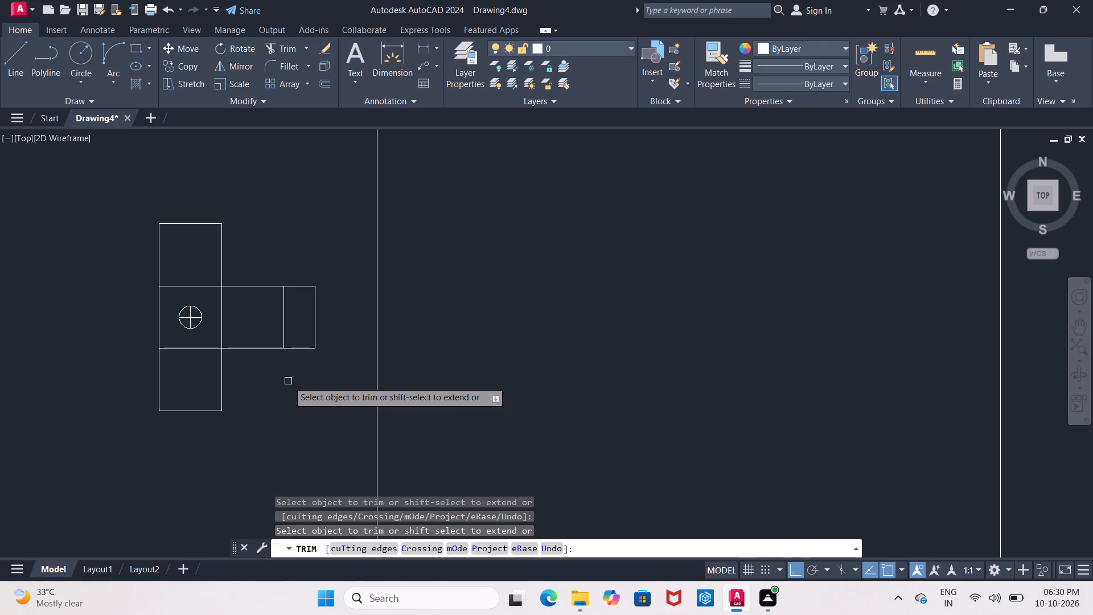
{"action": "middle_click_drag", "start_coordinate": [288, 381], "coordinate": [287, 394]}
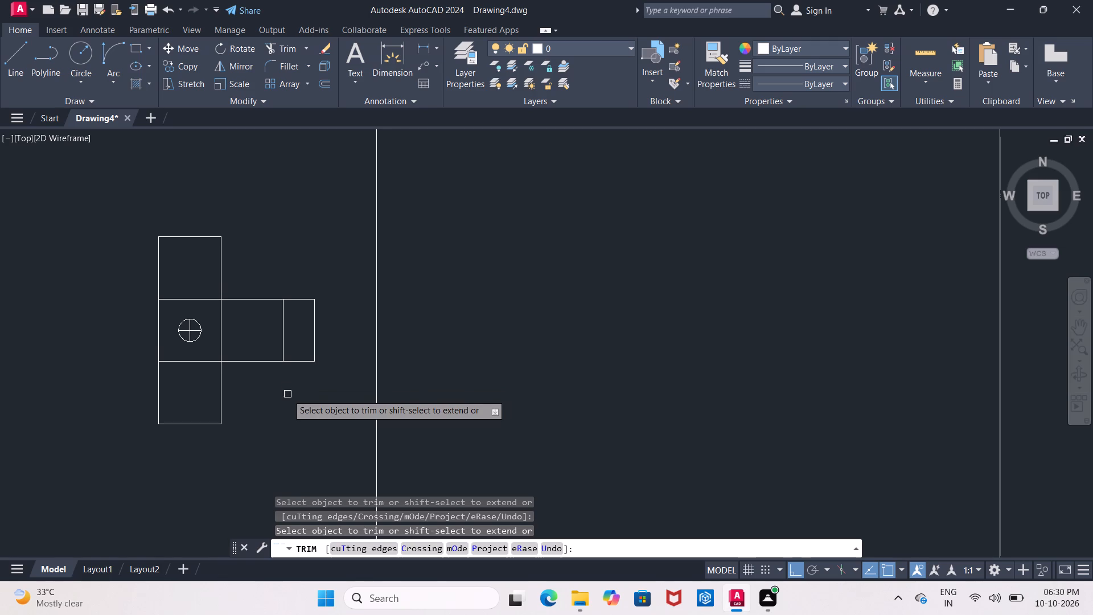
{"action": "key", "text": "Escape"}
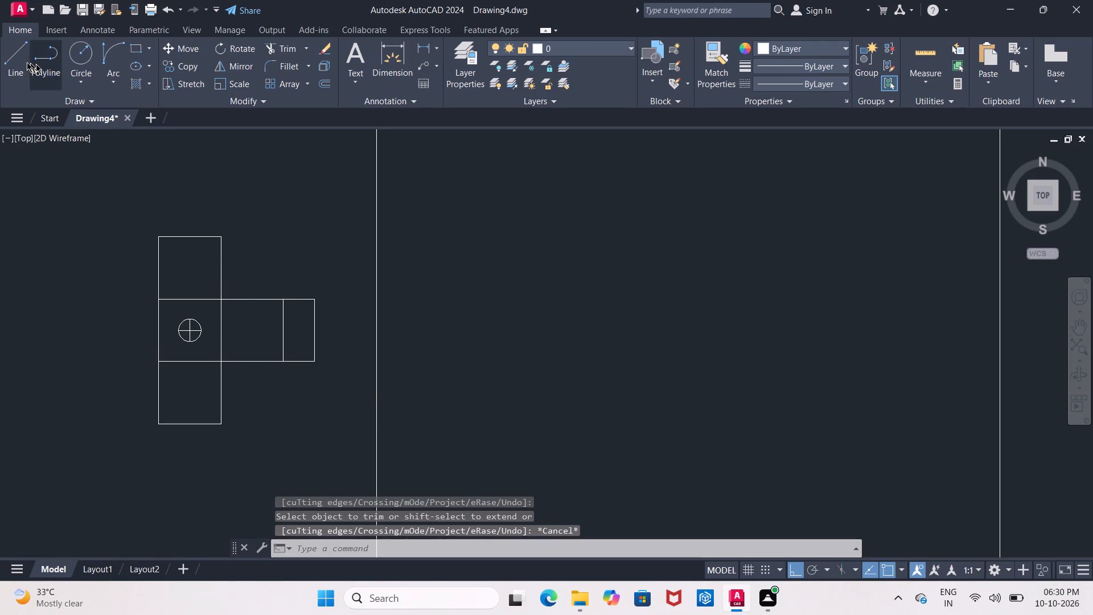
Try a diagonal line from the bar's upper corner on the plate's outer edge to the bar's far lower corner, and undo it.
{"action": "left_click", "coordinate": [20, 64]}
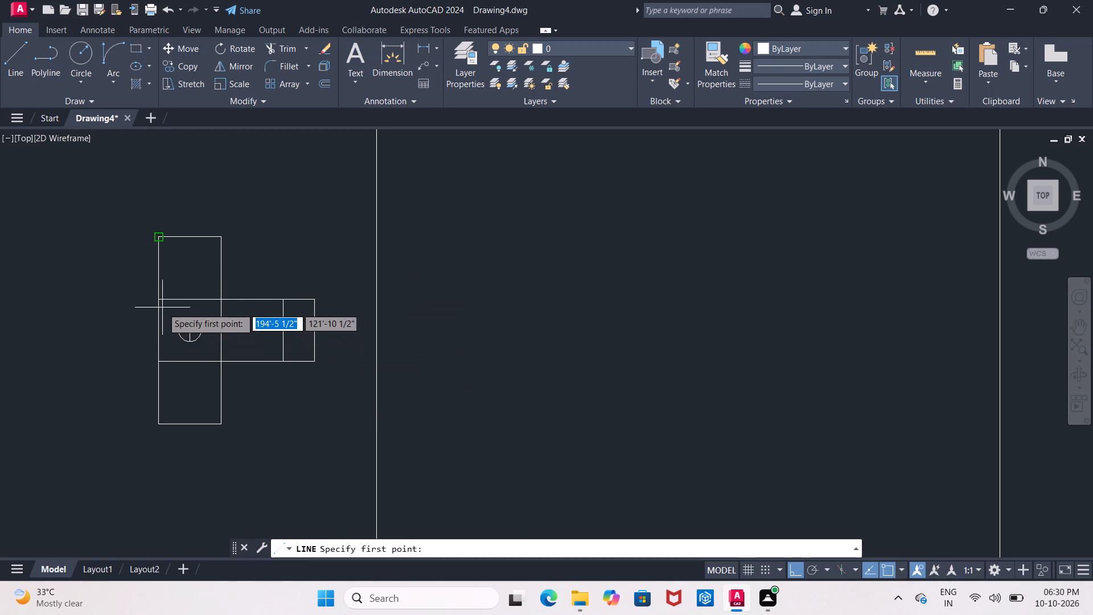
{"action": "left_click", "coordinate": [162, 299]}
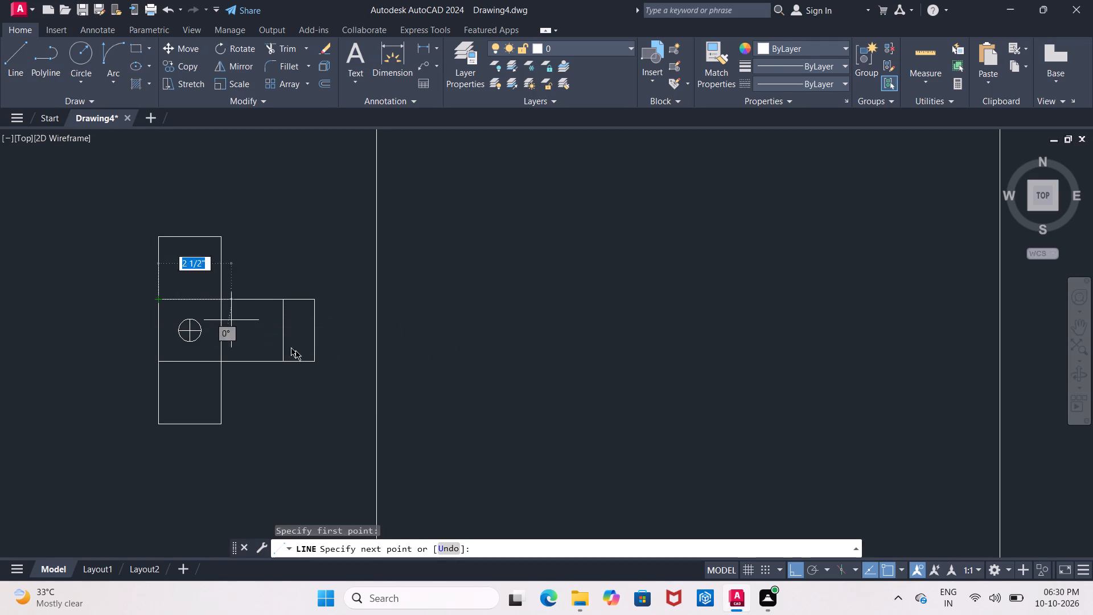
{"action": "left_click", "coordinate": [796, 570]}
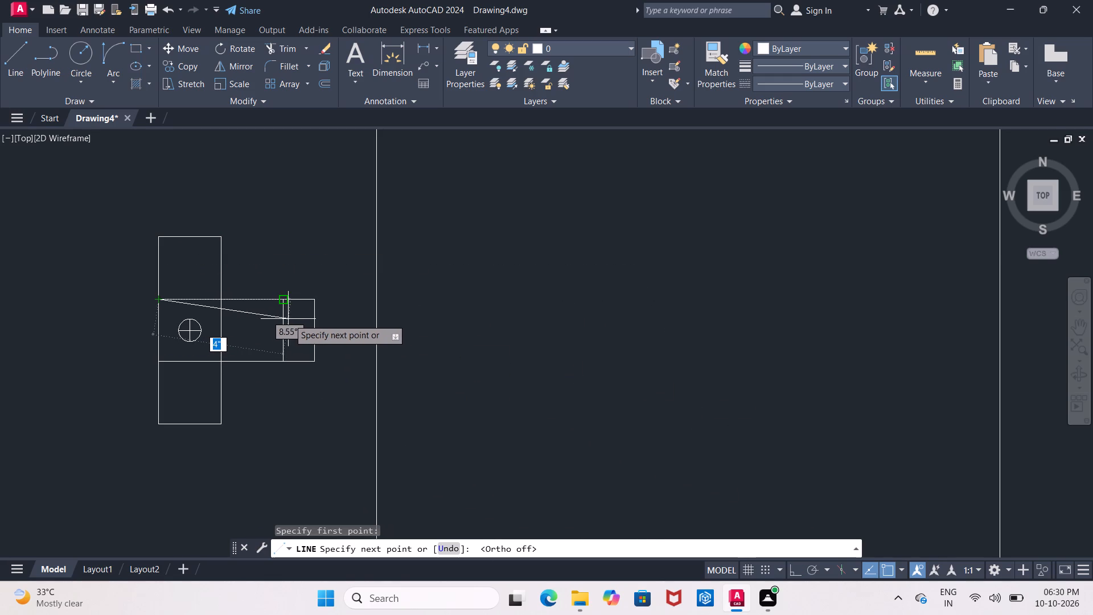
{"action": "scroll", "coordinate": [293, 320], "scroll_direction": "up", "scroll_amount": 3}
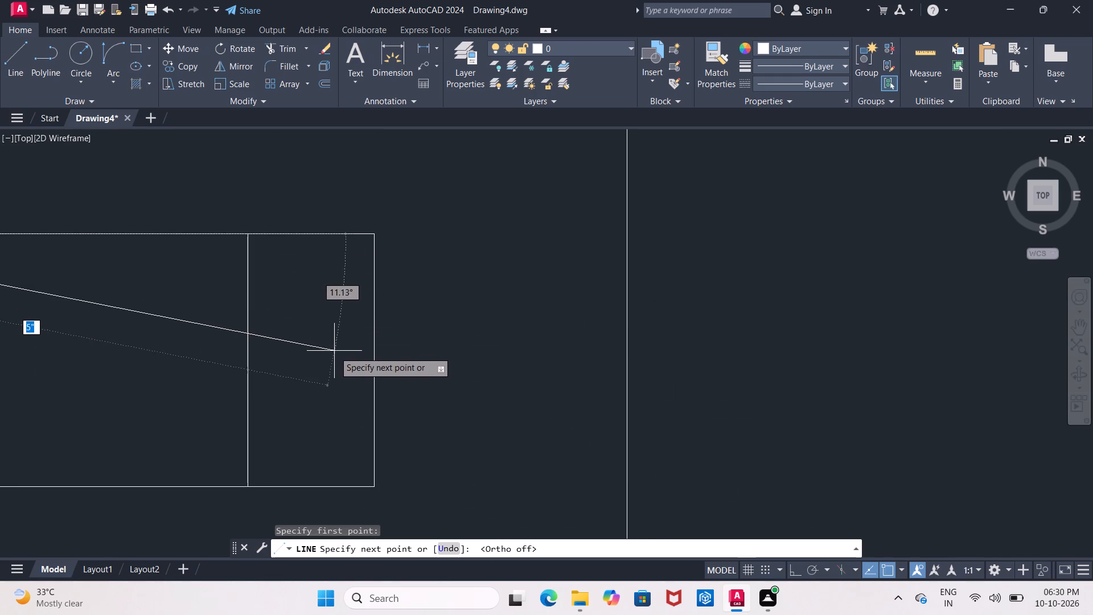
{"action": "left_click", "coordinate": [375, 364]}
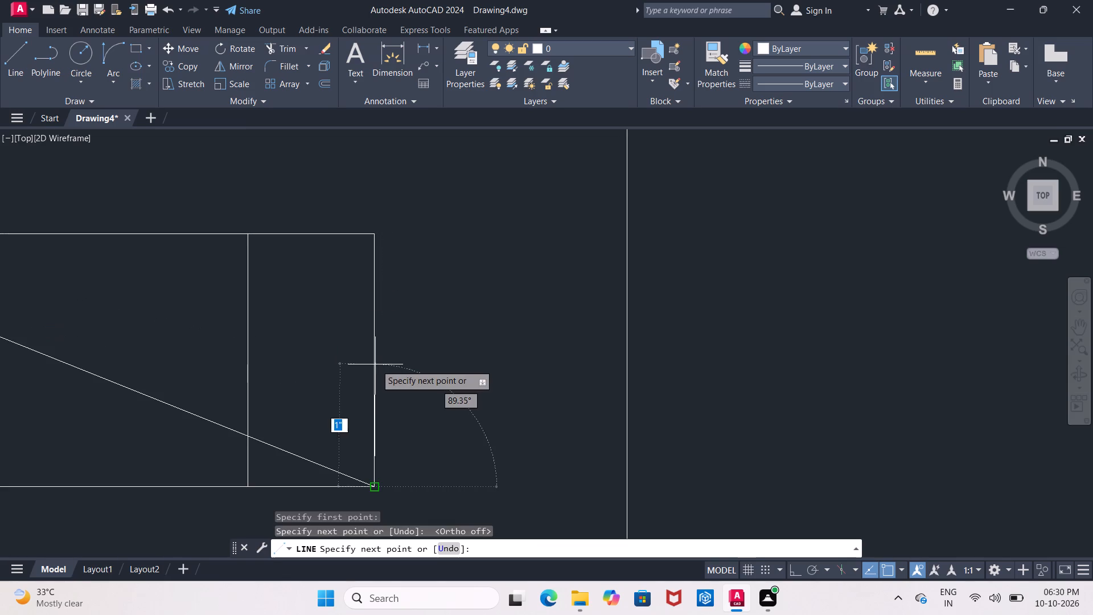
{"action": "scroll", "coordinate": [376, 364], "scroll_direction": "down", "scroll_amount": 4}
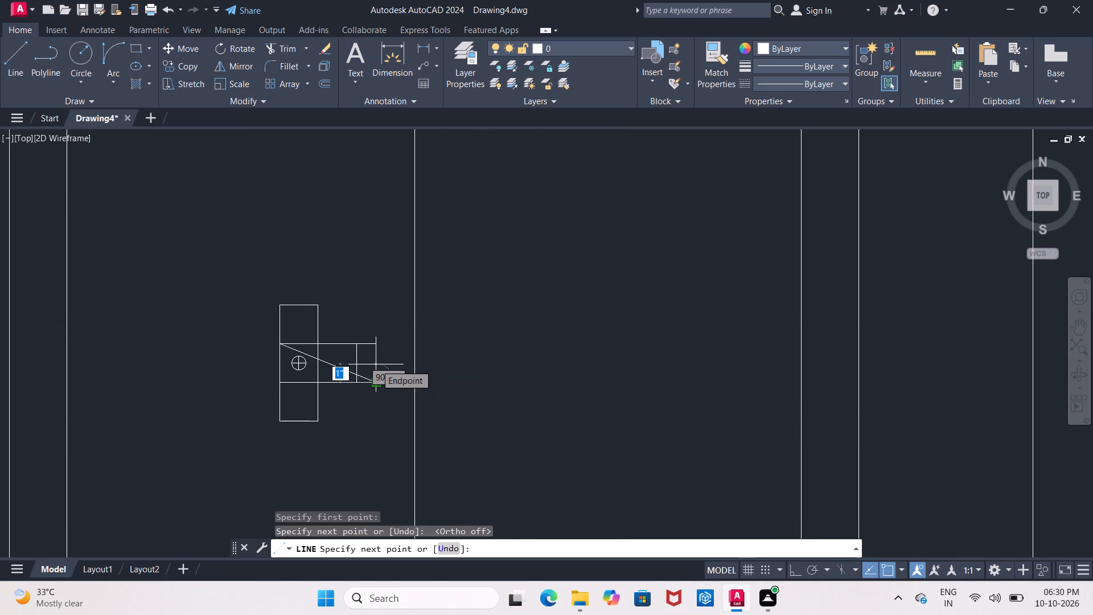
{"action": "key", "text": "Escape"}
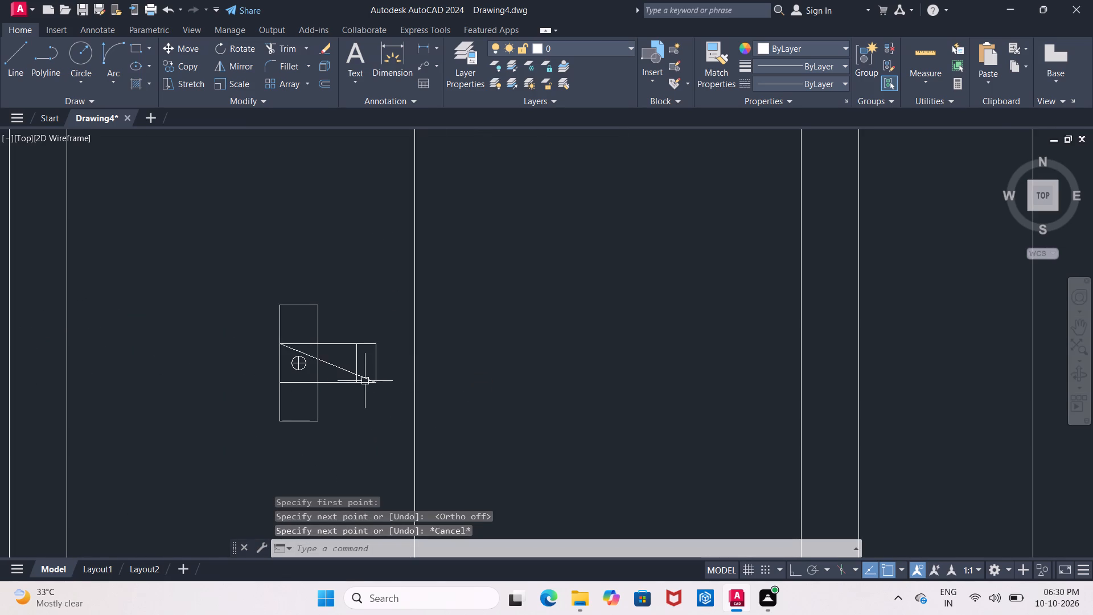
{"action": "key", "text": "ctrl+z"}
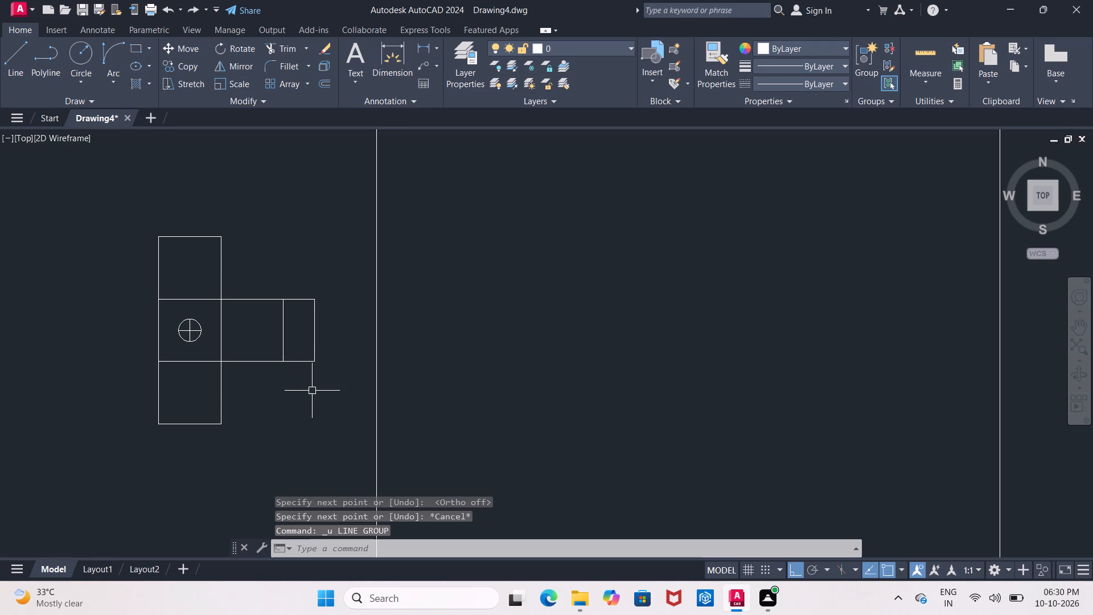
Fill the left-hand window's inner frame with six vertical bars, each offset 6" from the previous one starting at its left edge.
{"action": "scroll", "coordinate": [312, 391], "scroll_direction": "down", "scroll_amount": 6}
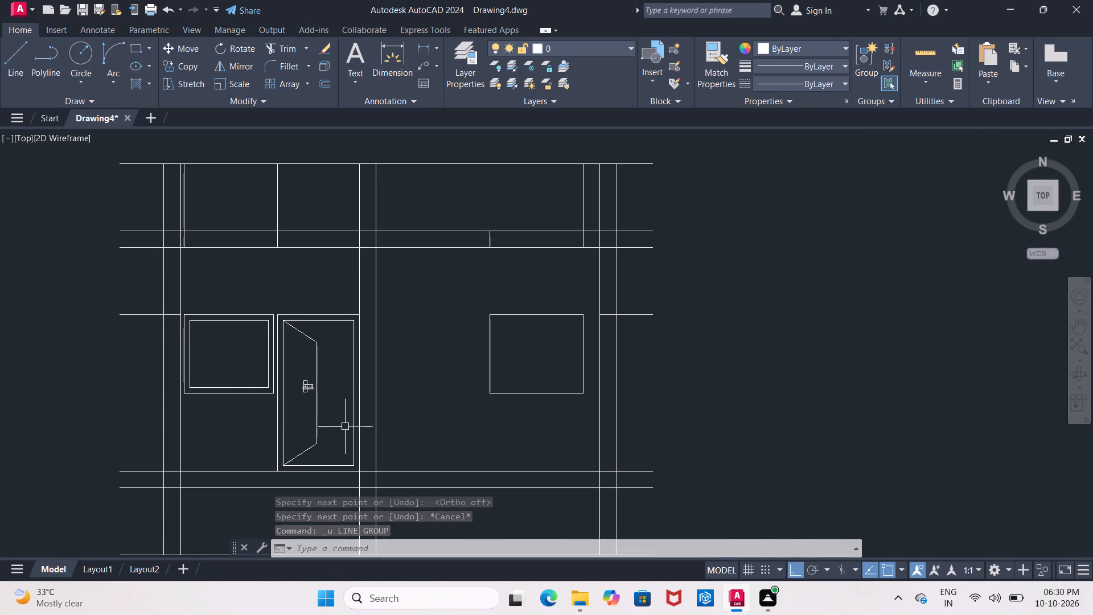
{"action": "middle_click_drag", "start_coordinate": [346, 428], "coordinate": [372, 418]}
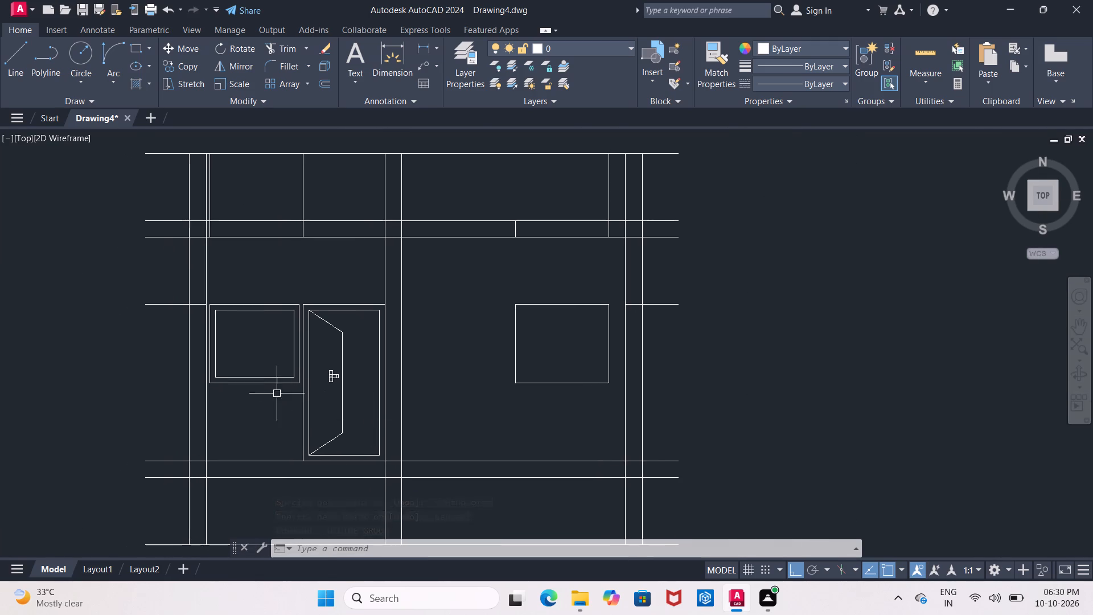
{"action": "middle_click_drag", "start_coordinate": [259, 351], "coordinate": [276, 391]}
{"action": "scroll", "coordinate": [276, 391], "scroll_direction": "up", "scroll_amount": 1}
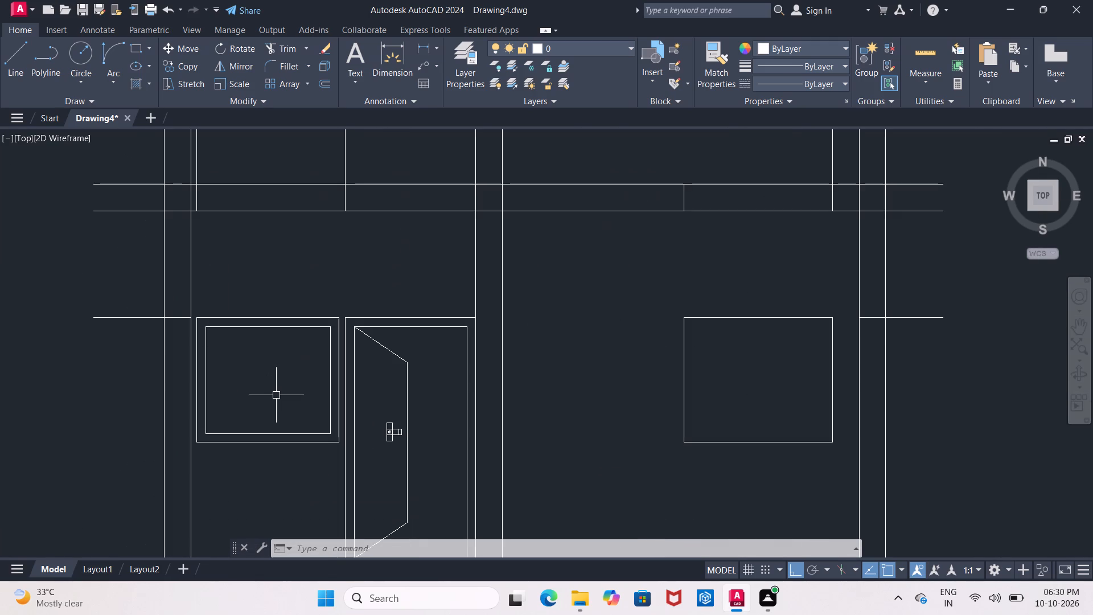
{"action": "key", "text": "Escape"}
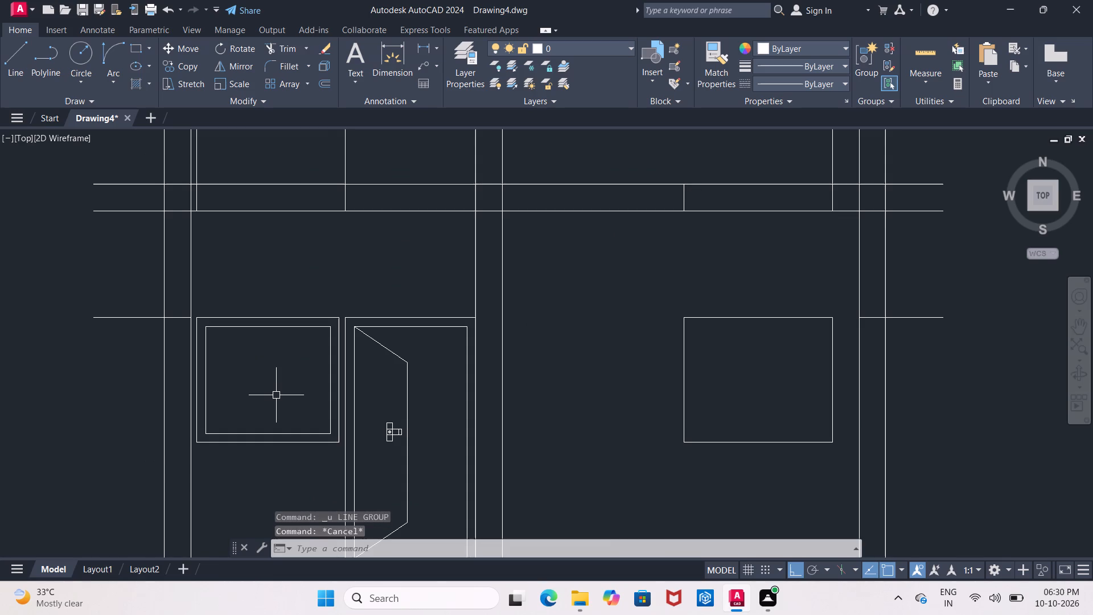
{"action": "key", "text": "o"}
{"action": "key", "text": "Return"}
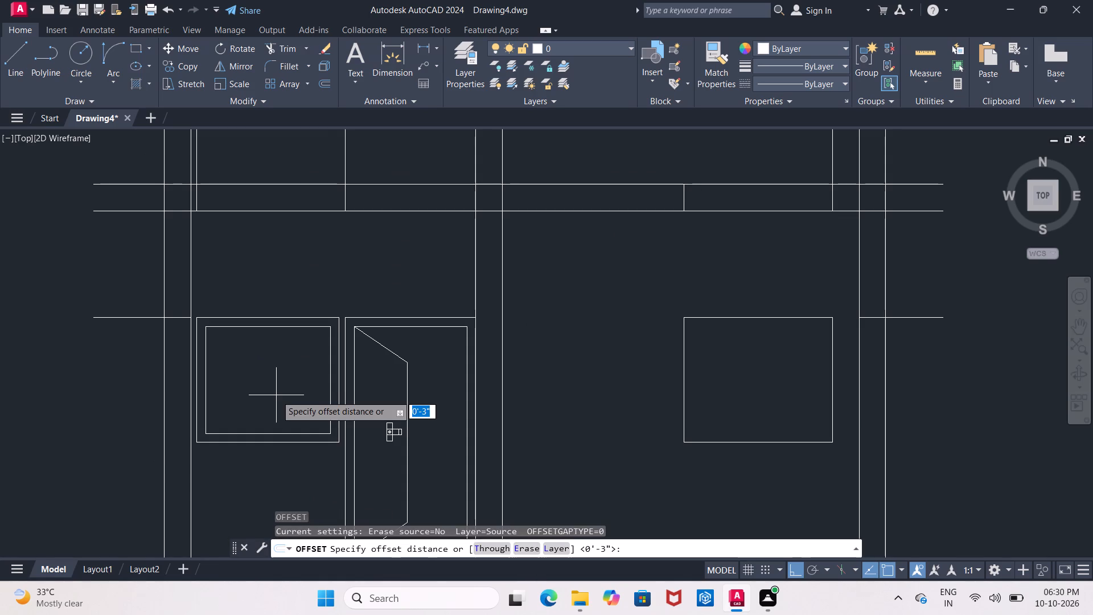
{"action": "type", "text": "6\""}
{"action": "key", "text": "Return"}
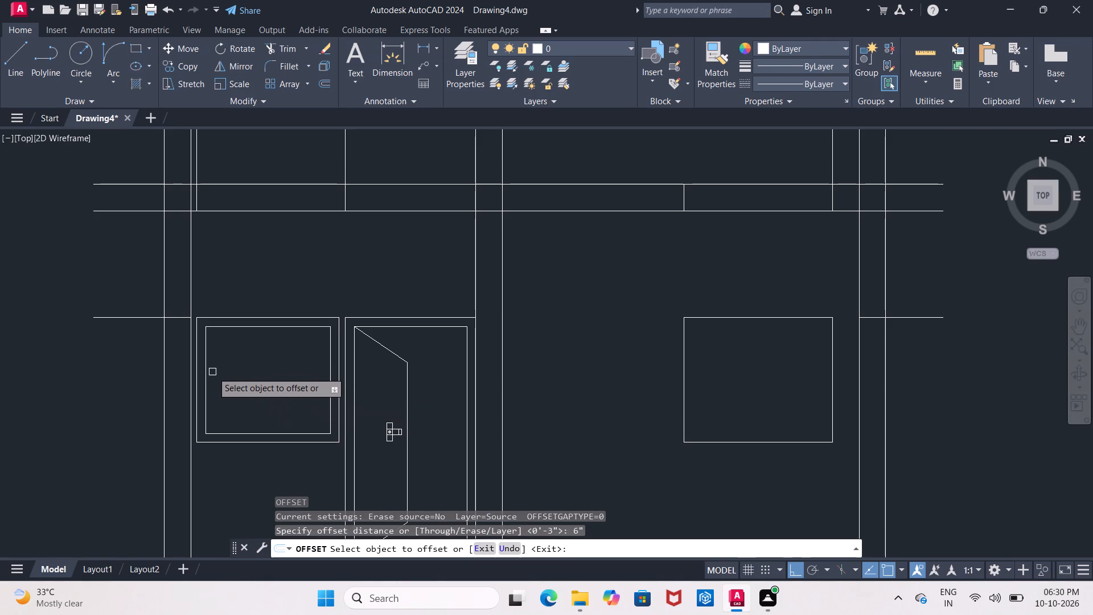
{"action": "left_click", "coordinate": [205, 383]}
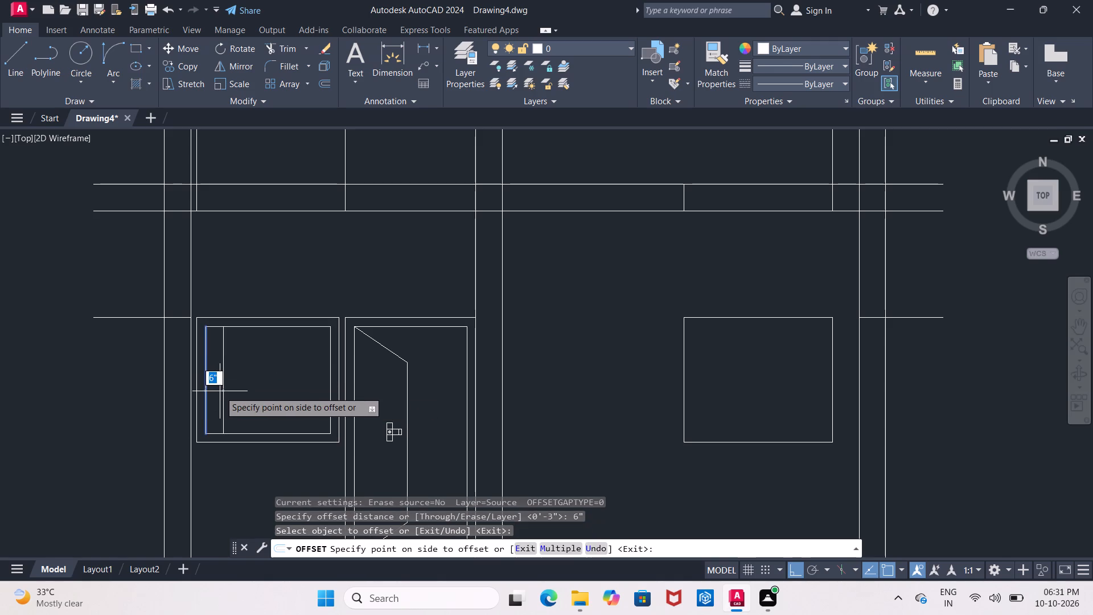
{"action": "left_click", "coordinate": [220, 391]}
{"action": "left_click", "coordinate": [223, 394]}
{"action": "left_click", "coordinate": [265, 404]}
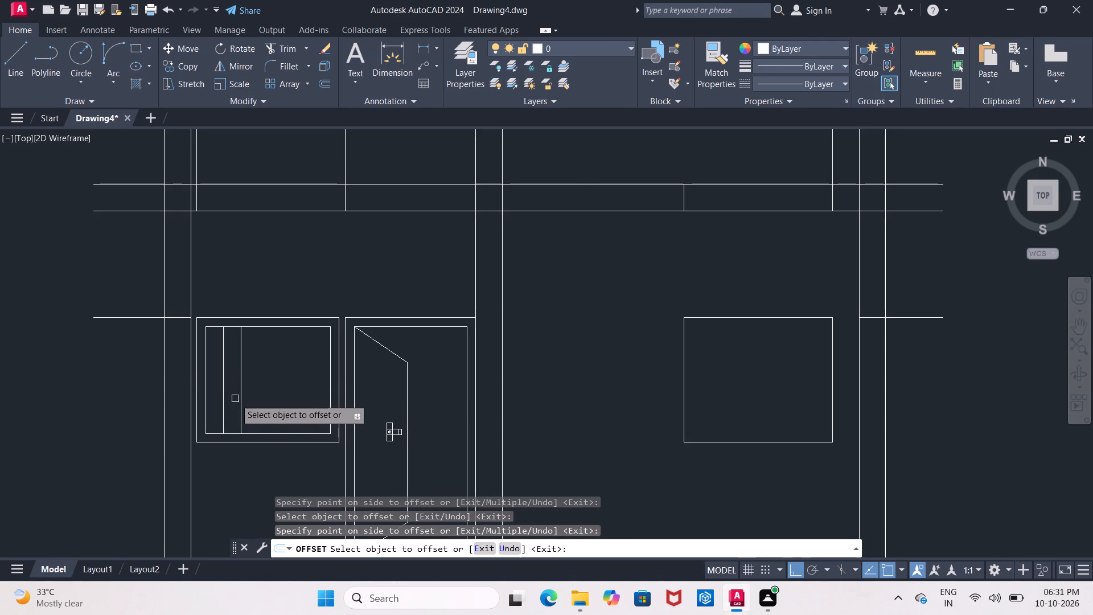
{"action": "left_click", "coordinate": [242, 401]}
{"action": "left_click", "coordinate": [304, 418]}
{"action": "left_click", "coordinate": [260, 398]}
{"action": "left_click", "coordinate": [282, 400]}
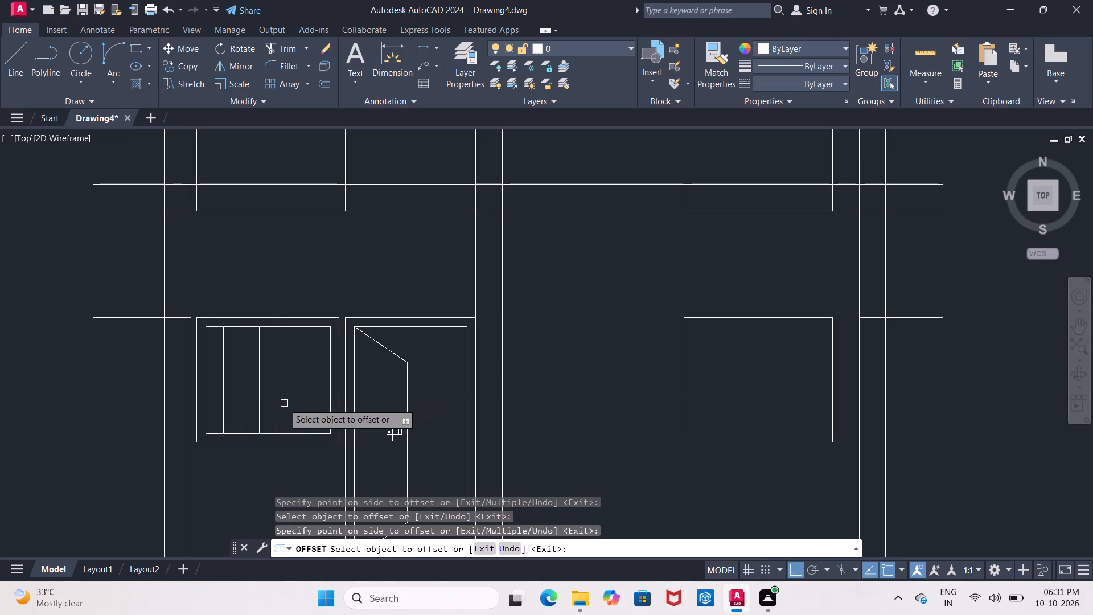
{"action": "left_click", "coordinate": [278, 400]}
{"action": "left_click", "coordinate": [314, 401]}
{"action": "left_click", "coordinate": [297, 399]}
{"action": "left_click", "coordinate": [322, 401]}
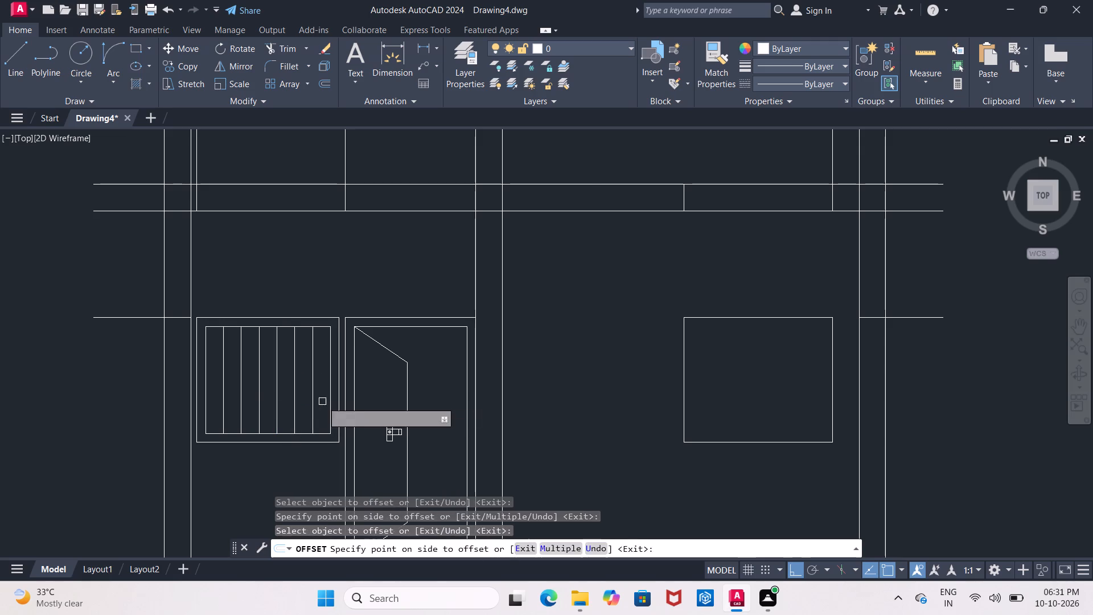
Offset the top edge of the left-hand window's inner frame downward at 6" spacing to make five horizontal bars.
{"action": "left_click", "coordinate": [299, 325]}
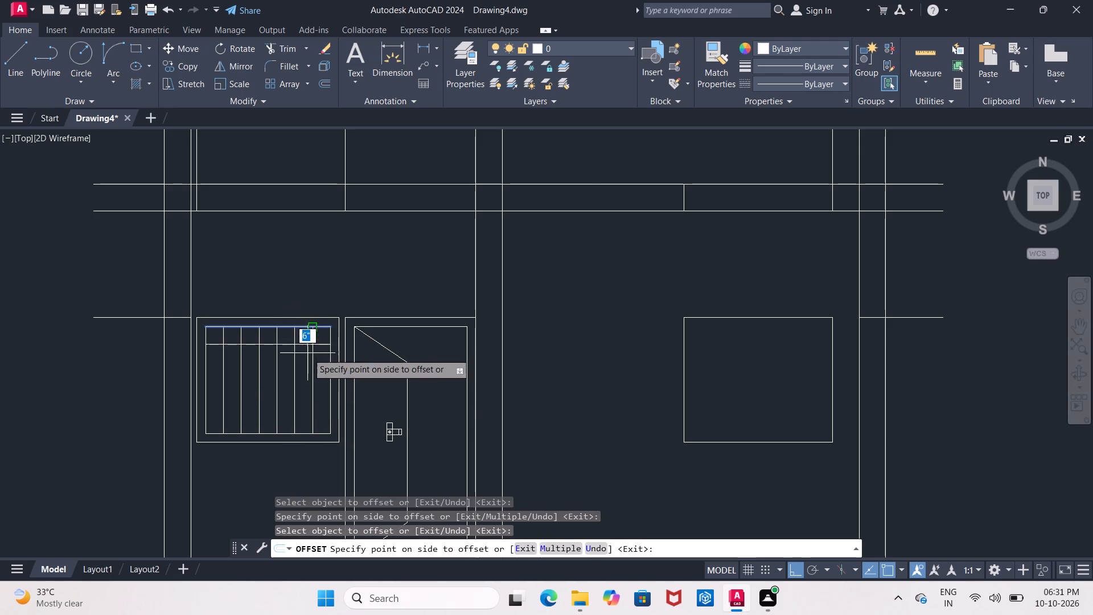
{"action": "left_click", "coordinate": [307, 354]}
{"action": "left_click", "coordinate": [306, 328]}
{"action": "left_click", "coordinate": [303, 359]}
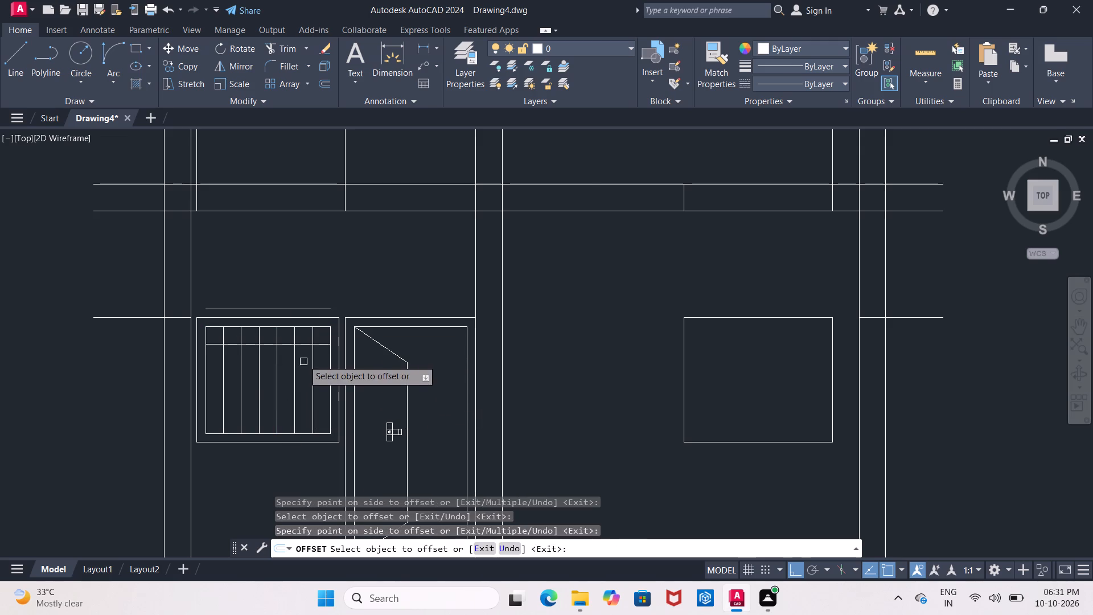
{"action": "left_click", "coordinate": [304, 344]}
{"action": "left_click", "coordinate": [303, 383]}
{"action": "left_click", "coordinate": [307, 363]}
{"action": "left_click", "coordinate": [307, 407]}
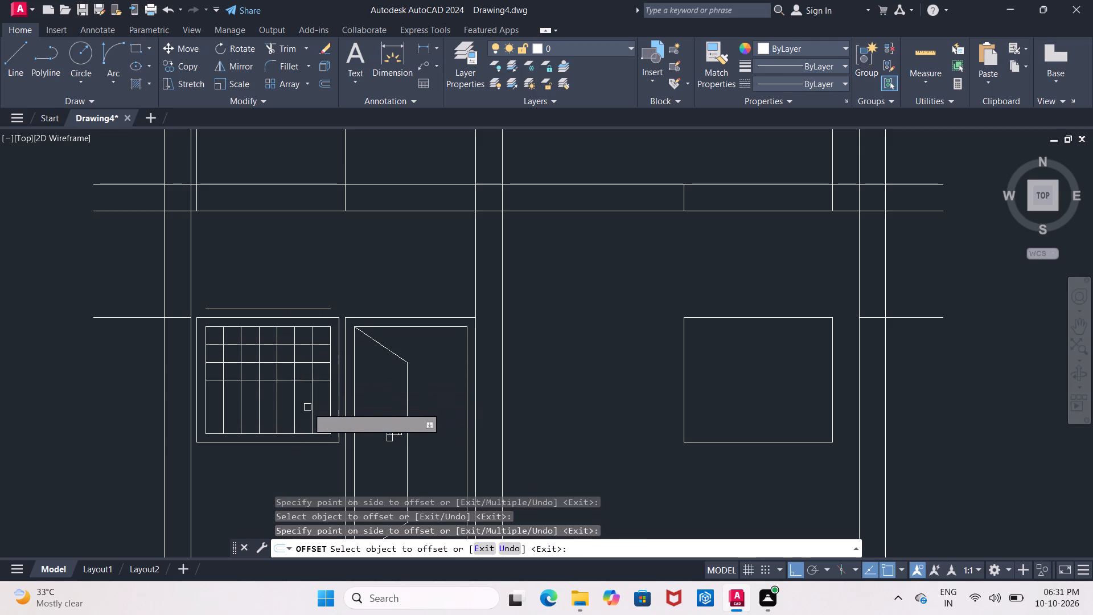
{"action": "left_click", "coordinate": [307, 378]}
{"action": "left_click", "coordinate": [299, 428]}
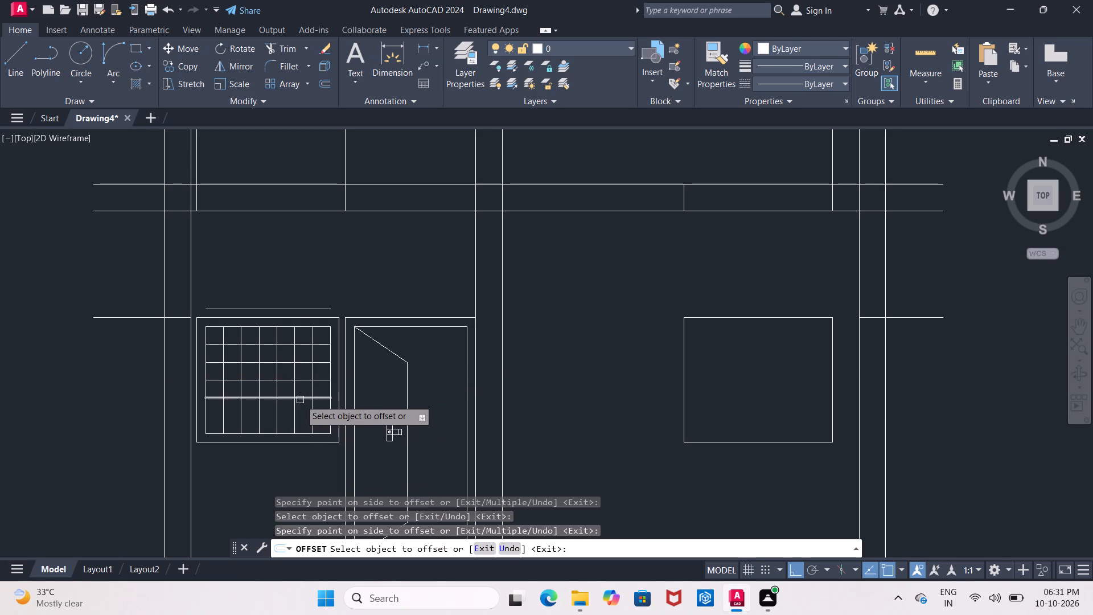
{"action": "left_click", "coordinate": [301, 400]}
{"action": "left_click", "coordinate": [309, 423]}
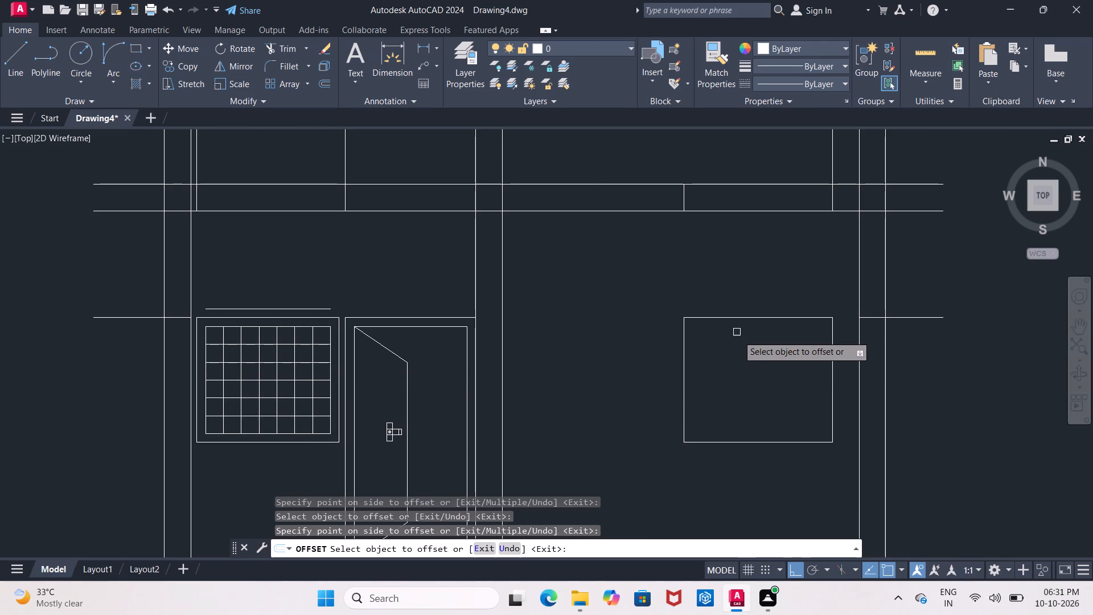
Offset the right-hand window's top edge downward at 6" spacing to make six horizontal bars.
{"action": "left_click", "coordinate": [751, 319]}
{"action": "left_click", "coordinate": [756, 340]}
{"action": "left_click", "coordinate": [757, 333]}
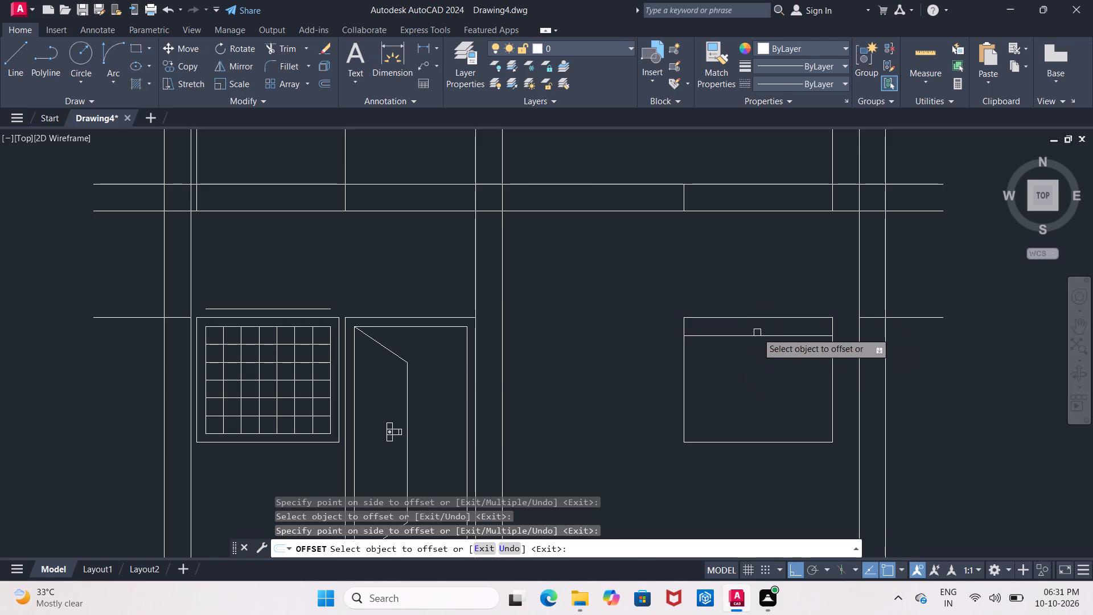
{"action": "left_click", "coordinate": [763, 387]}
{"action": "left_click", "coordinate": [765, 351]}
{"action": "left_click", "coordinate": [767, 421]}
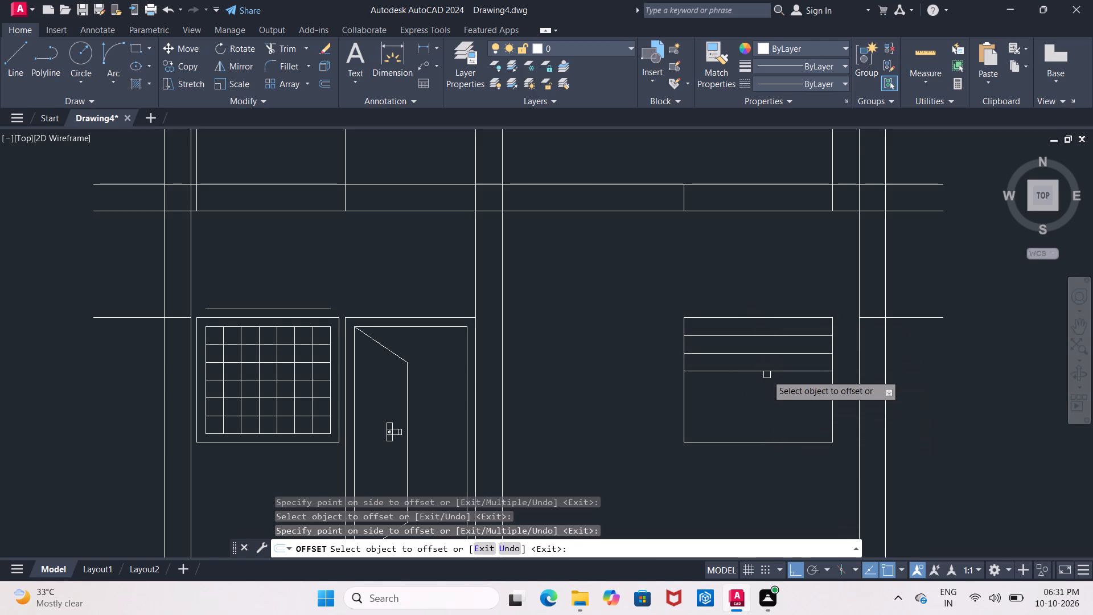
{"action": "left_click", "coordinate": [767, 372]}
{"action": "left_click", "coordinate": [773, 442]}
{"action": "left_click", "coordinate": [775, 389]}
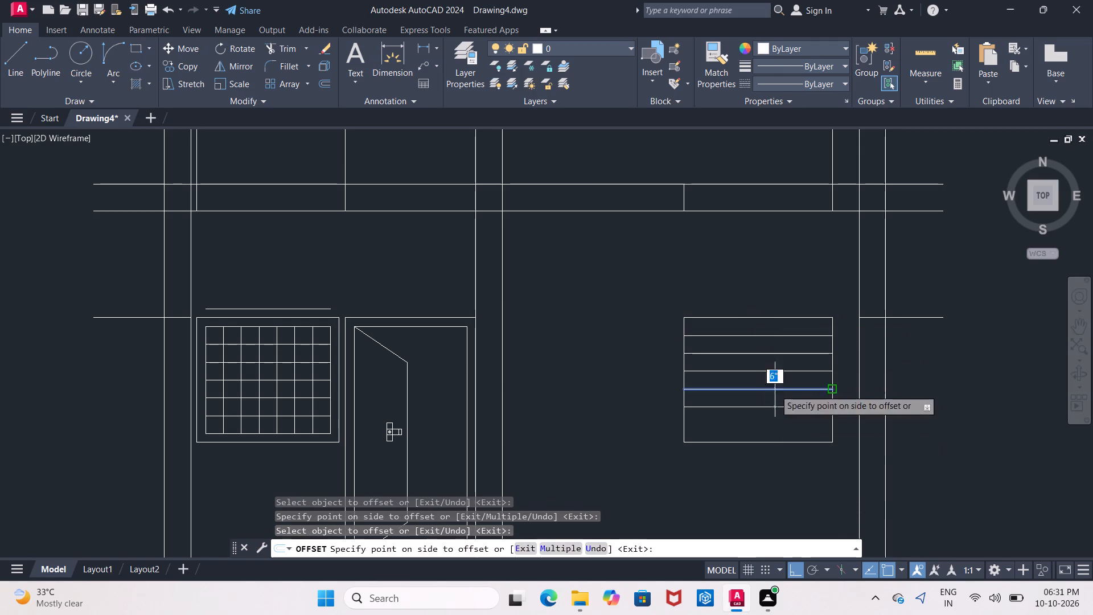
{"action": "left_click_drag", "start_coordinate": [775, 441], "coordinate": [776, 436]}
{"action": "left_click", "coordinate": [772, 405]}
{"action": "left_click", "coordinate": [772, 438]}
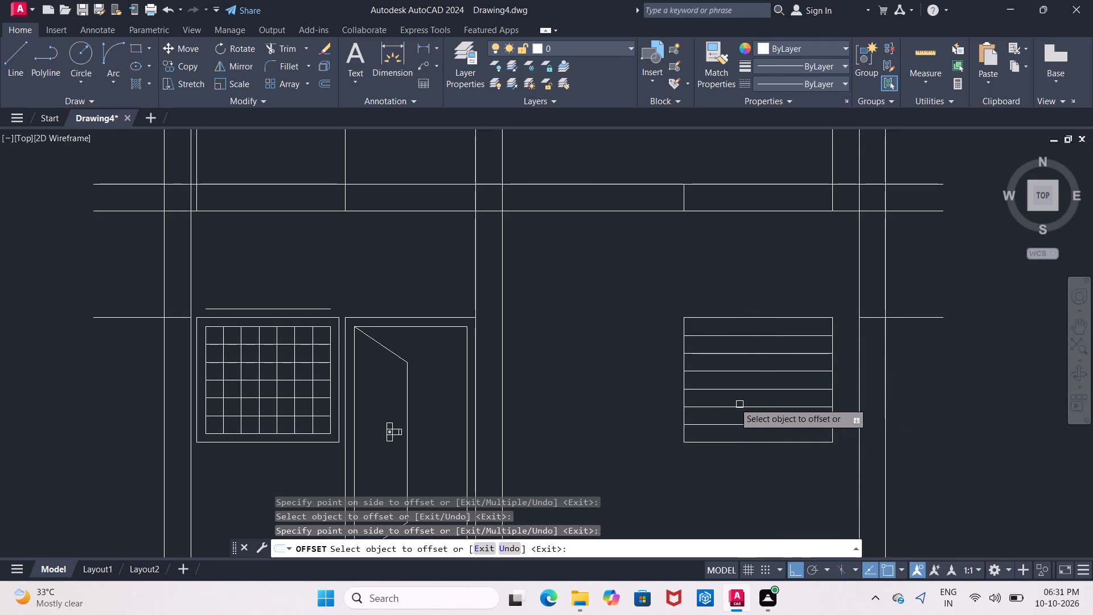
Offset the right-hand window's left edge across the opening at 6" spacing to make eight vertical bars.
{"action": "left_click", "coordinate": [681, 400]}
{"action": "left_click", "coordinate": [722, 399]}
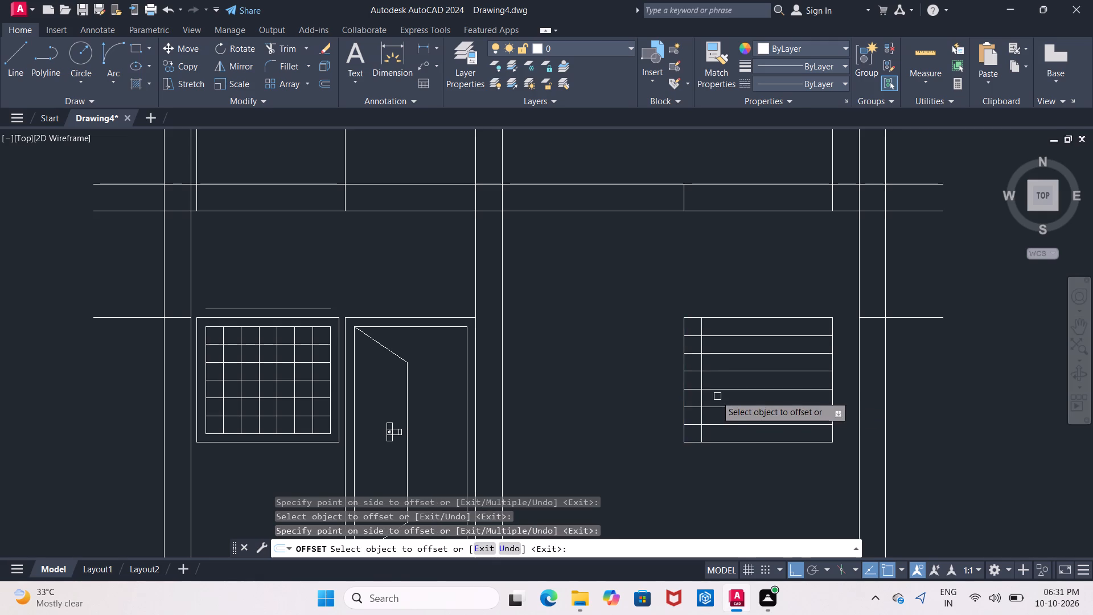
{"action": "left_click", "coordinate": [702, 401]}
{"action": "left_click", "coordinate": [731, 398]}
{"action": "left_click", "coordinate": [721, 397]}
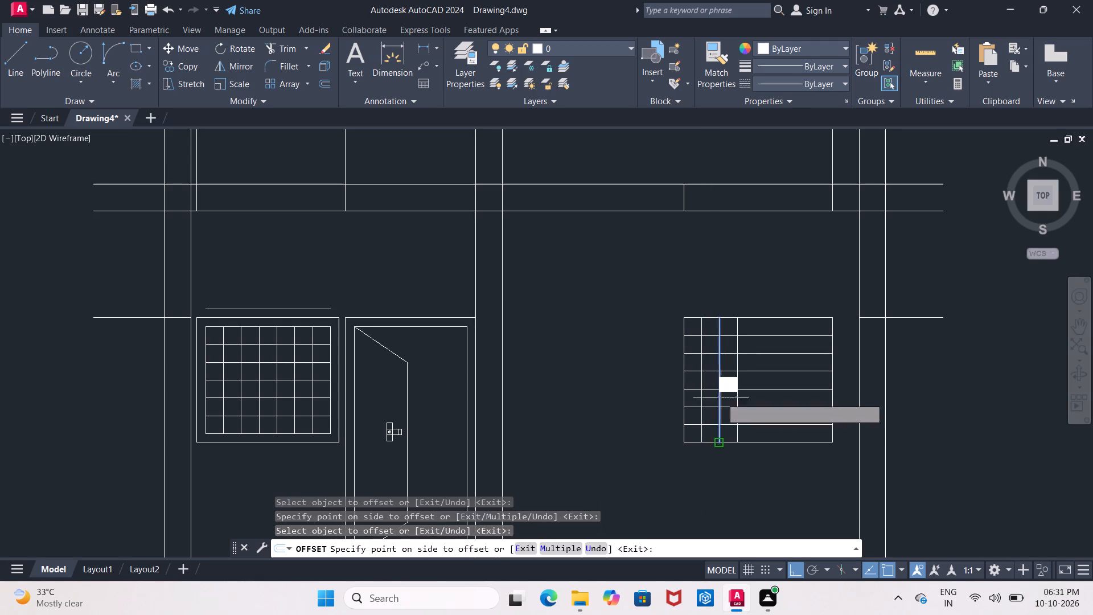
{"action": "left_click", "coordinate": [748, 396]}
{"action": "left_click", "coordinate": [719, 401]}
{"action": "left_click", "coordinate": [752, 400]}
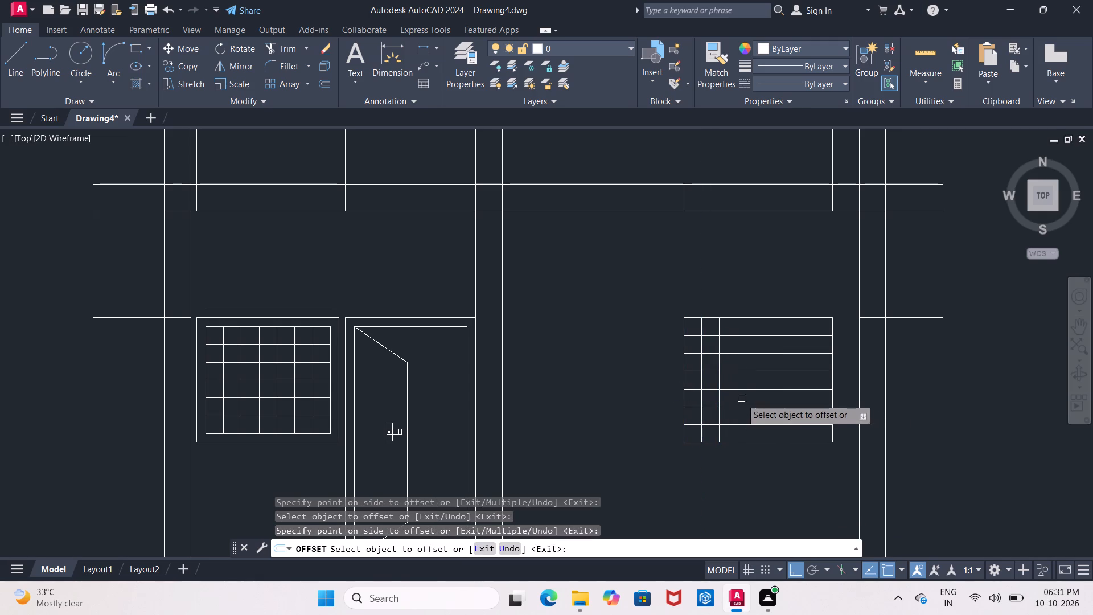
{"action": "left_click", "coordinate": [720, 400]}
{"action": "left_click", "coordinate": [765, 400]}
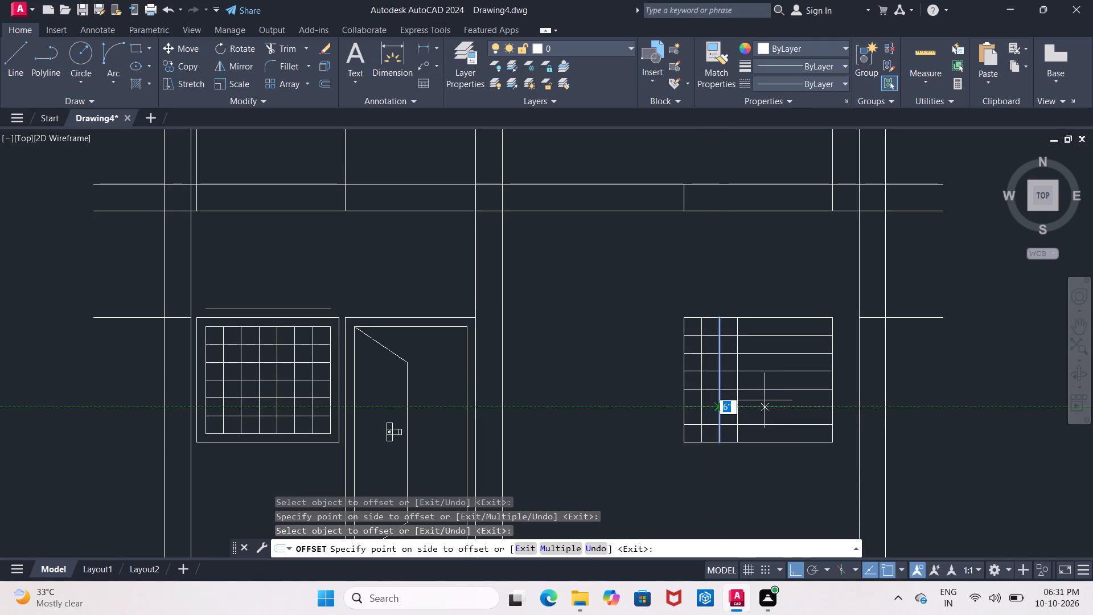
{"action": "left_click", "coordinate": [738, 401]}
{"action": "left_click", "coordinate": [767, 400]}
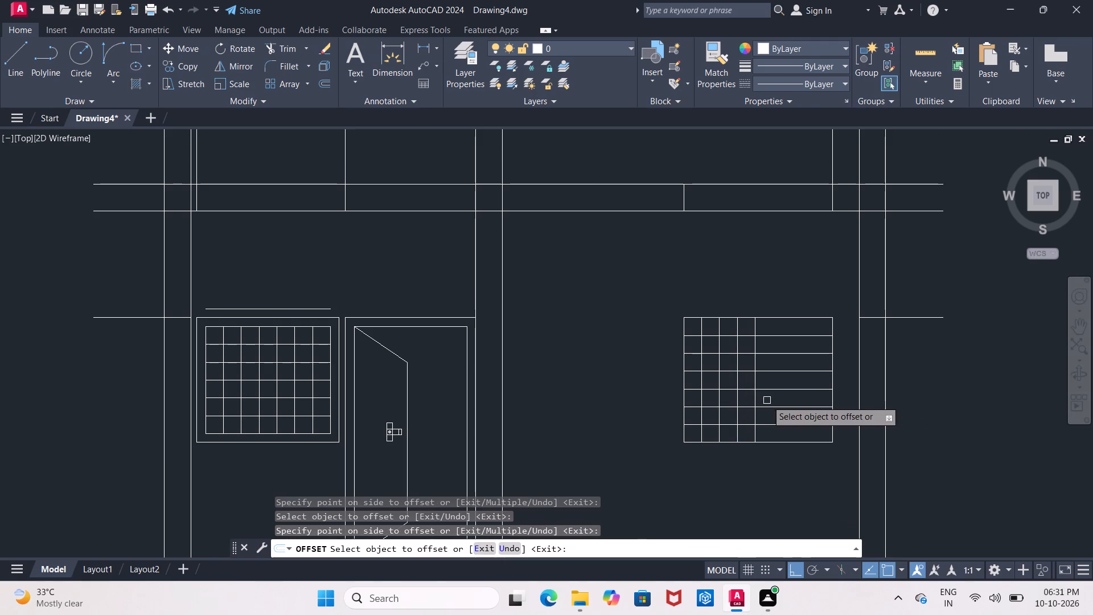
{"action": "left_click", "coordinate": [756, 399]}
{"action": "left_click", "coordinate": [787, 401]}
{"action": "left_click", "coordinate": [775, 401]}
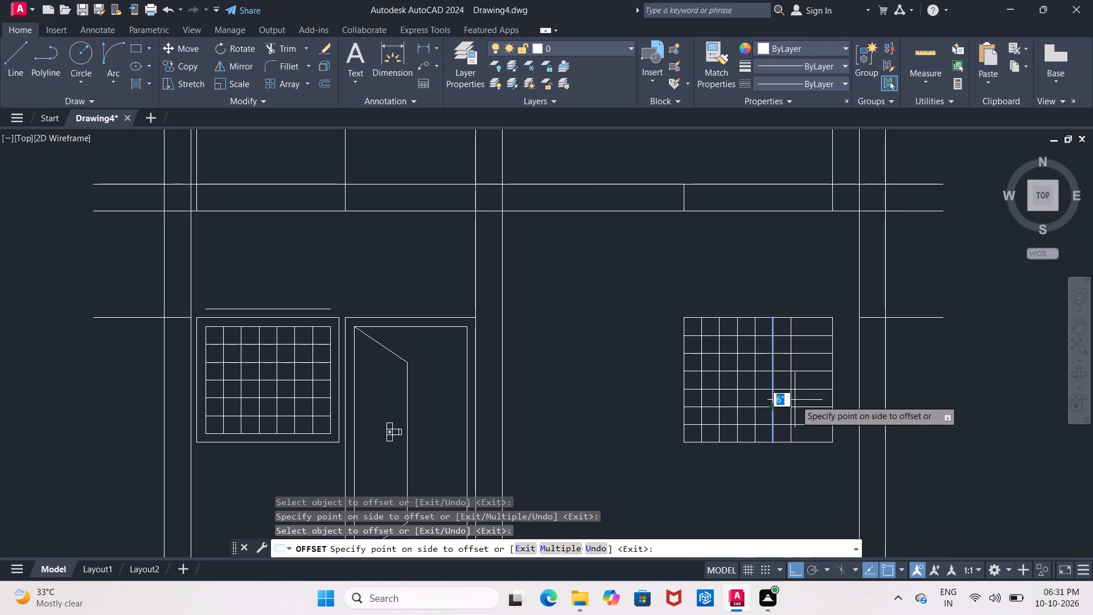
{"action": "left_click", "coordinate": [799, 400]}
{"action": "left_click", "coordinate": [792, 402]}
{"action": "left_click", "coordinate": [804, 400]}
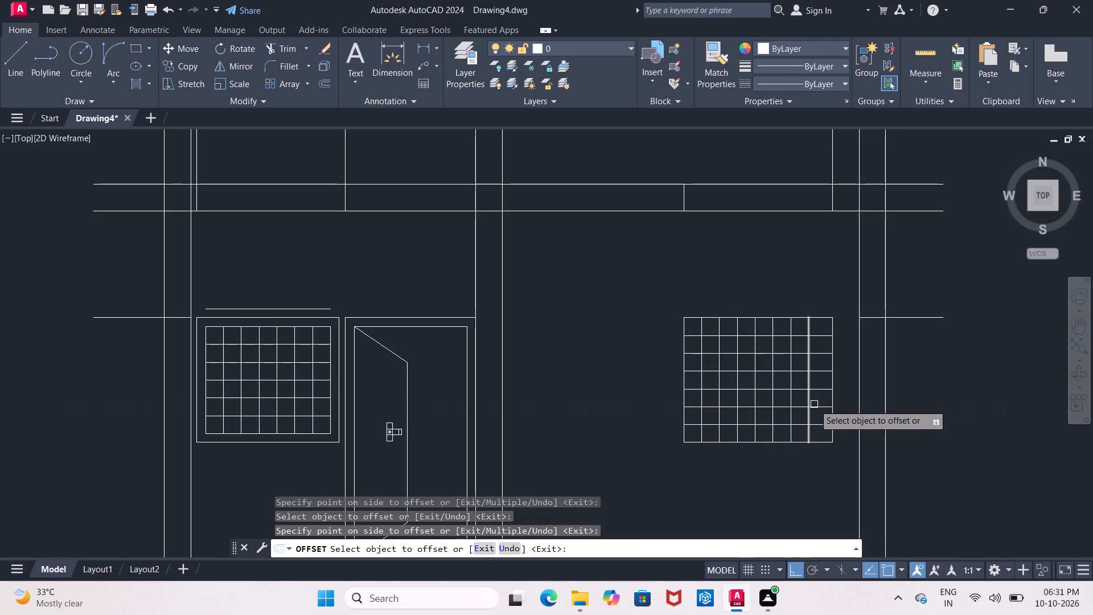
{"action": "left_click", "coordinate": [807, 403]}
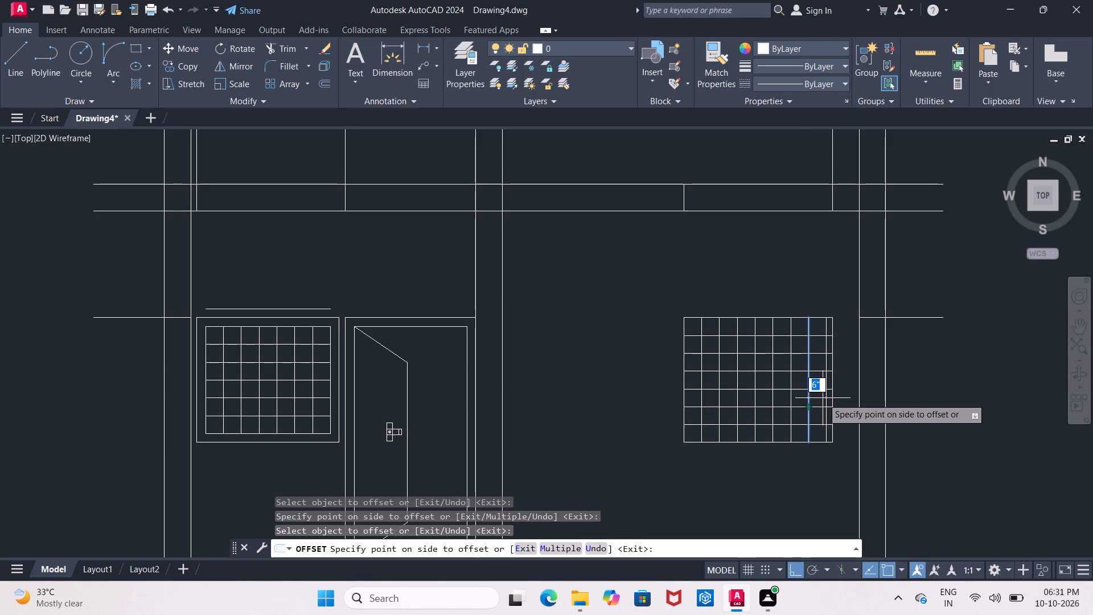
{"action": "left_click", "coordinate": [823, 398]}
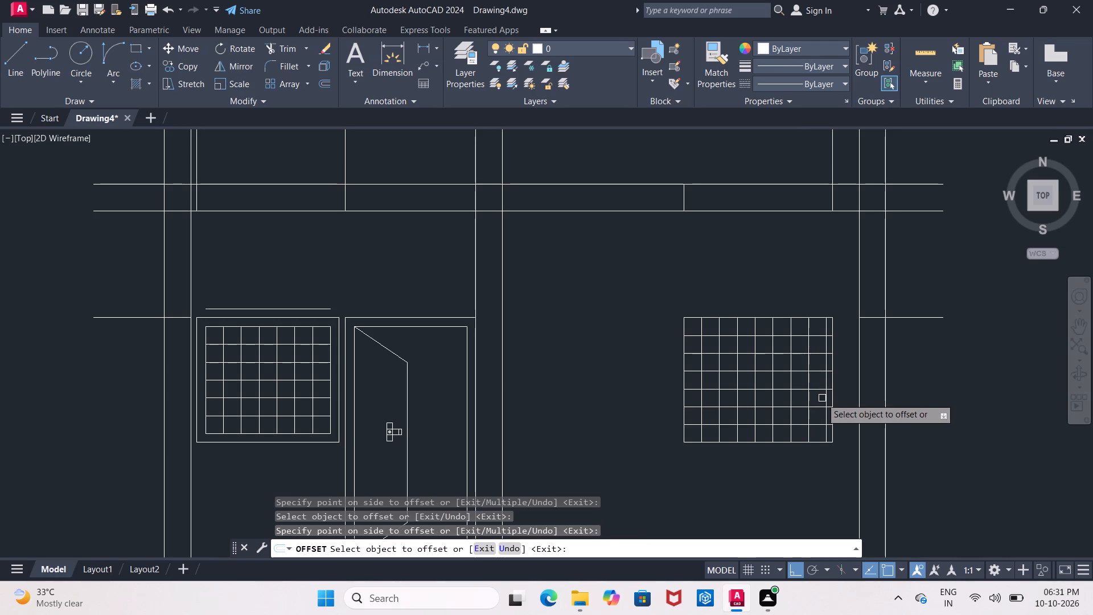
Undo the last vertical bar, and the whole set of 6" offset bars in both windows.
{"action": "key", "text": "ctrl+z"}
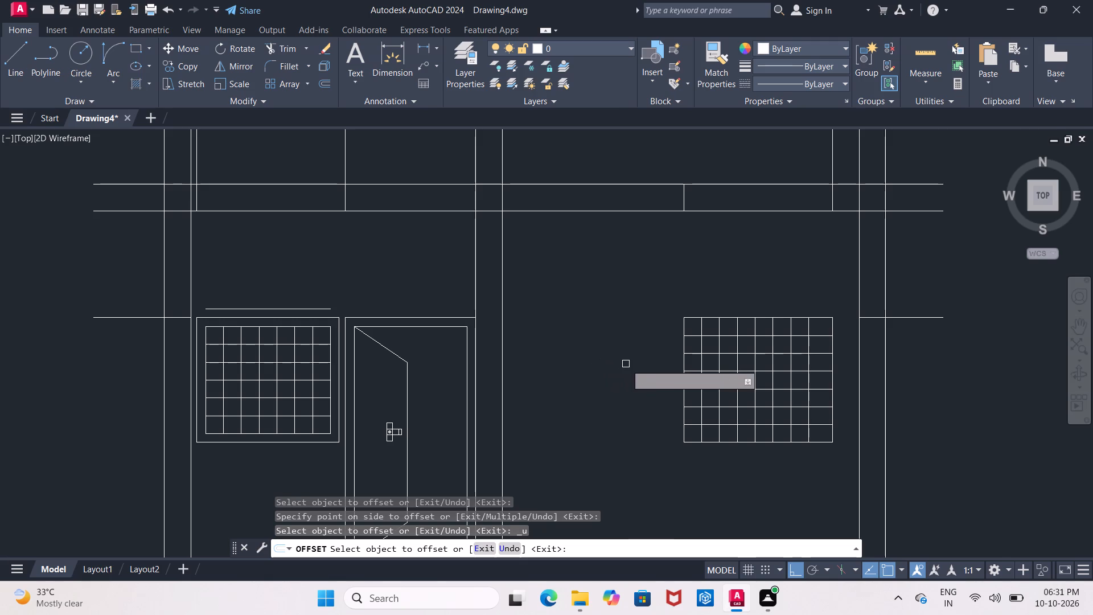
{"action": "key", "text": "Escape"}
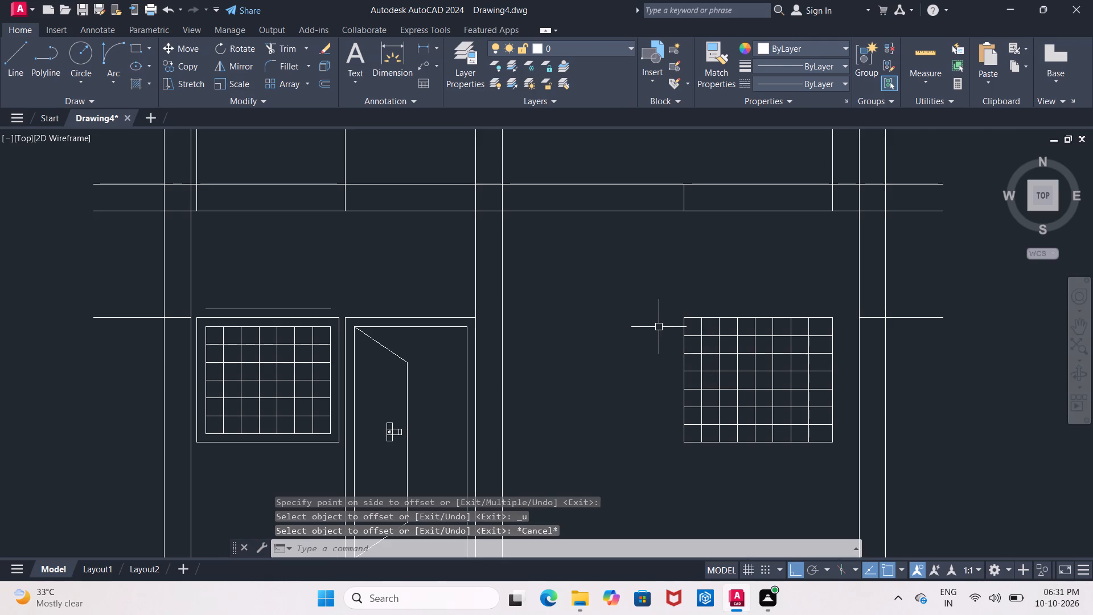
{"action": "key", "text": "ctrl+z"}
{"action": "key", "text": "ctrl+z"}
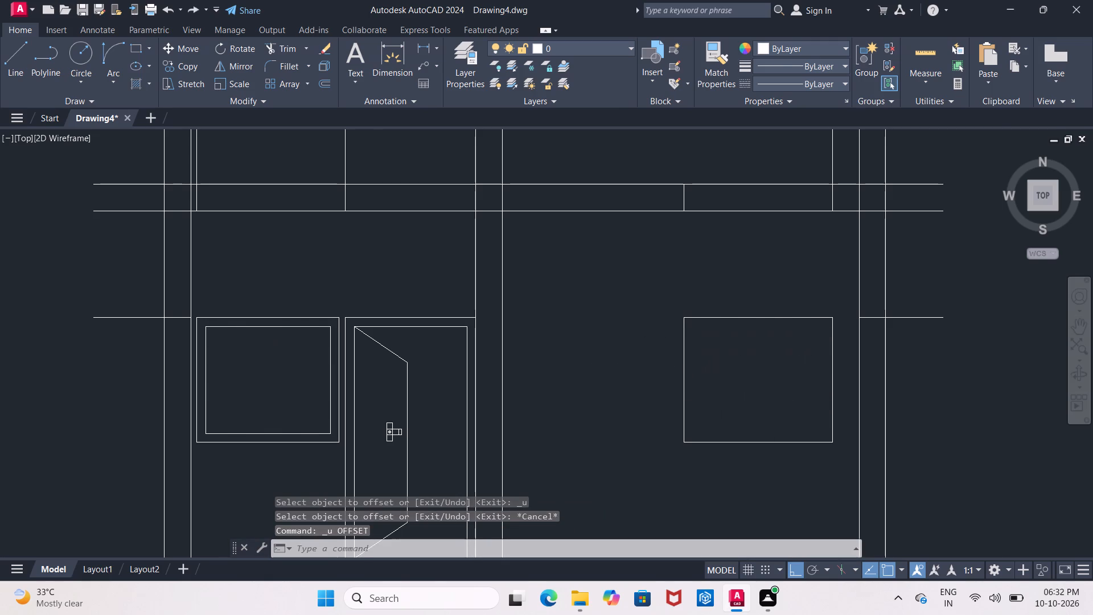
Offset all four edges of the right-hand window inward by 3" to form its inner frame.
{"action": "scroll", "coordinate": [650, 335], "scroll_direction": "down", "scroll_amount": 5}
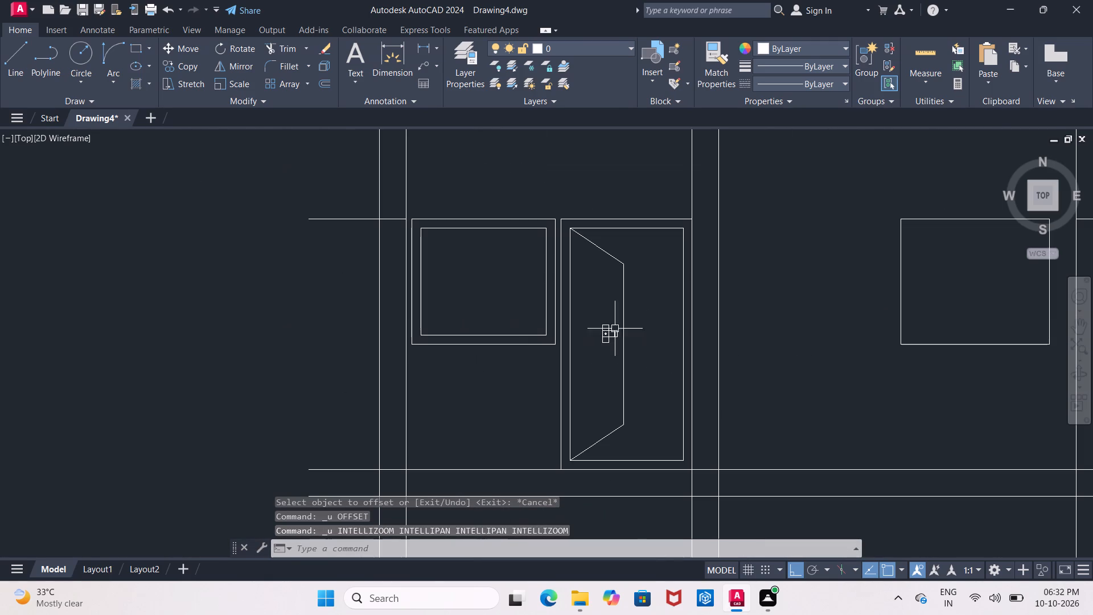
{"action": "middle_click_drag", "start_coordinate": [520, 296], "coordinate": [207, 334]}
{"action": "middle_click_drag", "start_coordinate": [484, 320], "coordinate": [412, 316]}
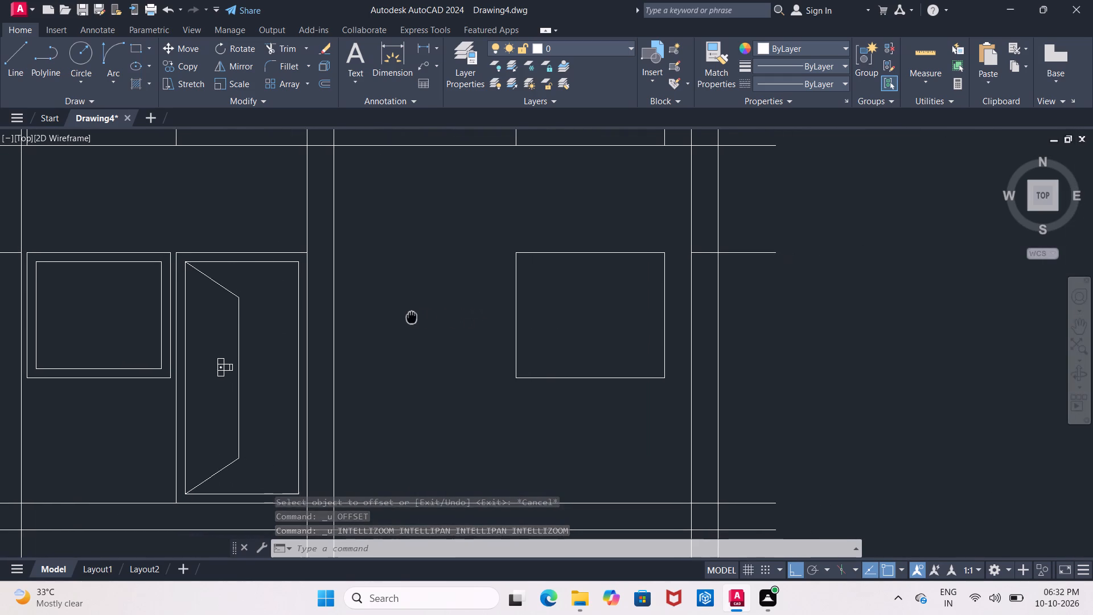
{"action": "key", "text": "Escape"}
{"action": "key", "text": "o"}
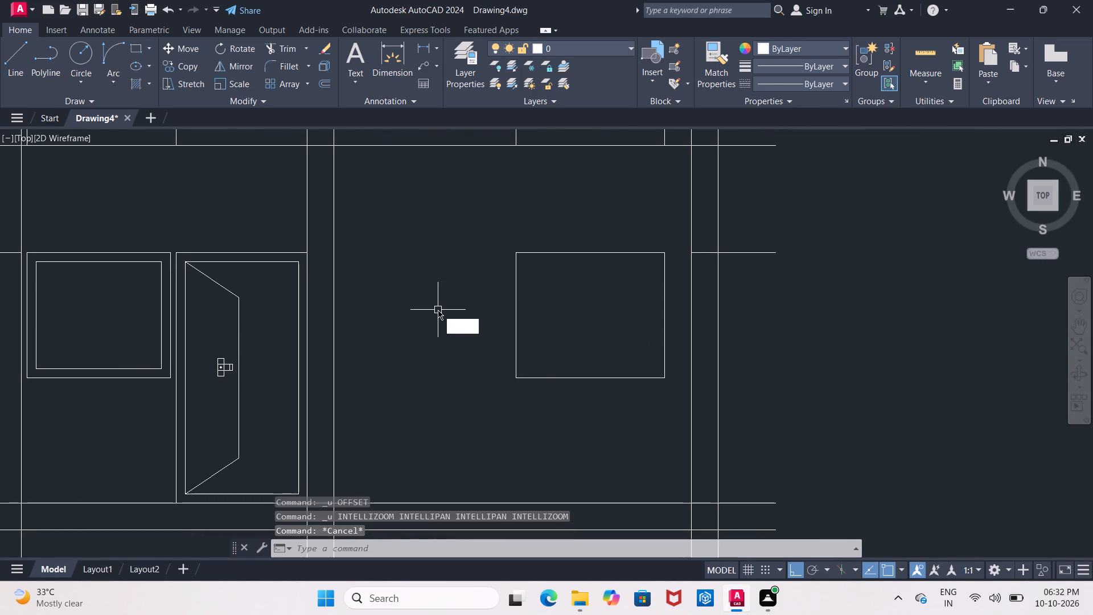
{"action": "key", "text": "Return"}
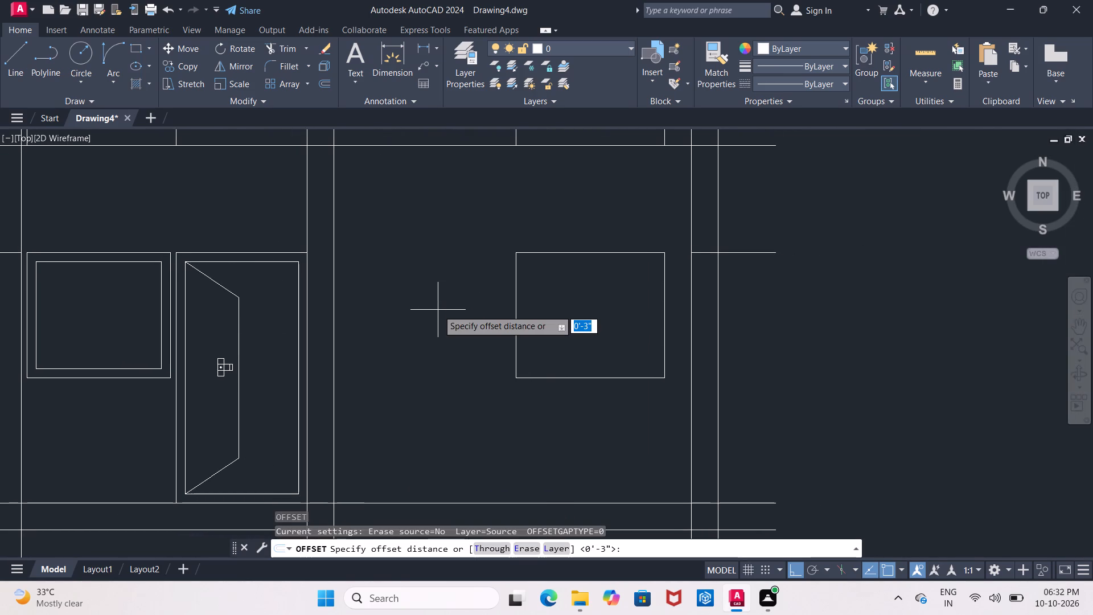
{"action": "key", "text": "3"}
{"action": "key", "text": "shift+quotedbl"}
{"action": "key", "text": "Return"}
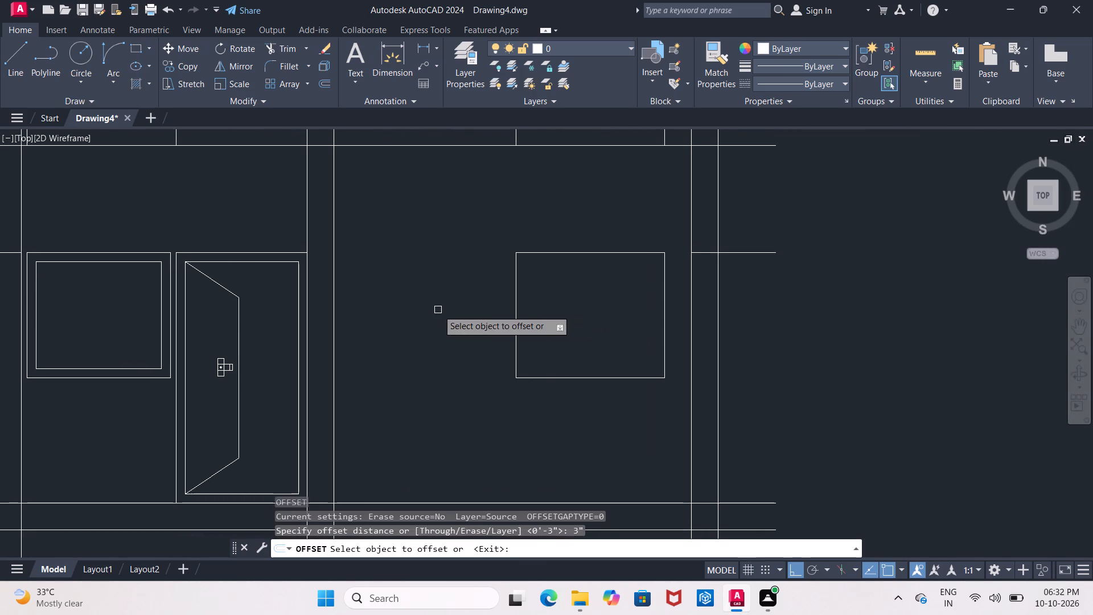
{"action": "left_click", "coordinate": [605, 249]}
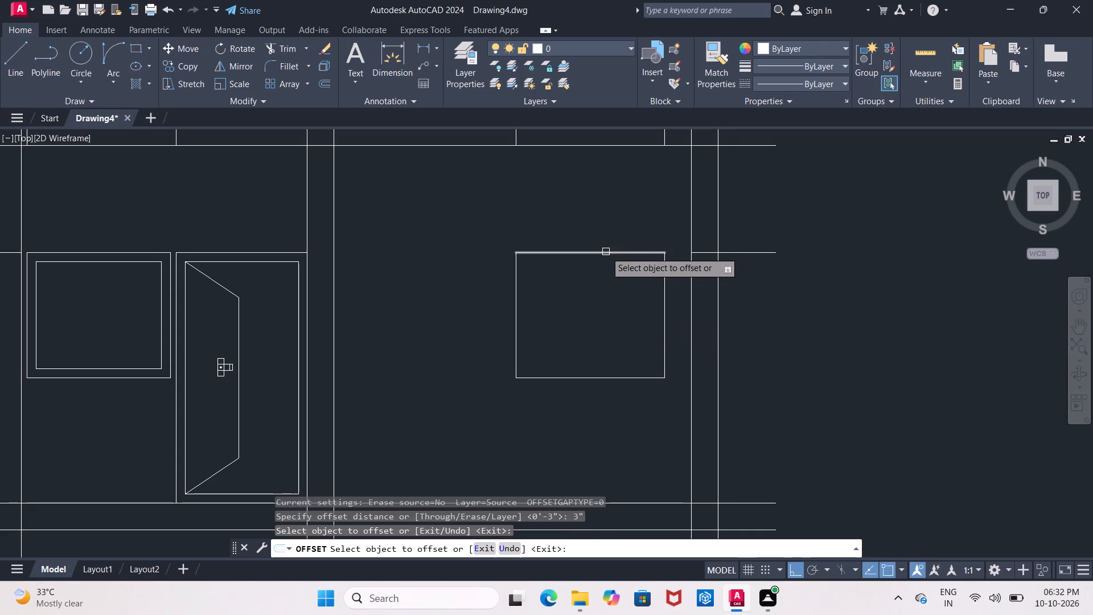
{"action": "left_click", "coordinate": [606, 252]}
{"action": "left_click", "coordinate": [613, 270]}
{"action": "left_click", "coordinate": [623, 379]}
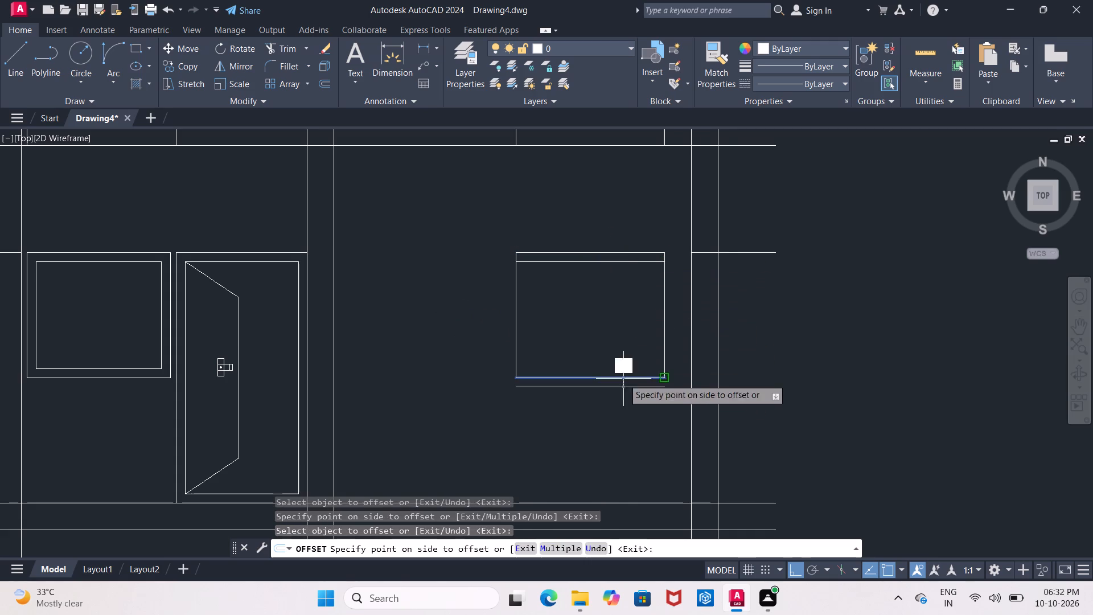
{"action": "left_click", "coordinate": [623, 336]}
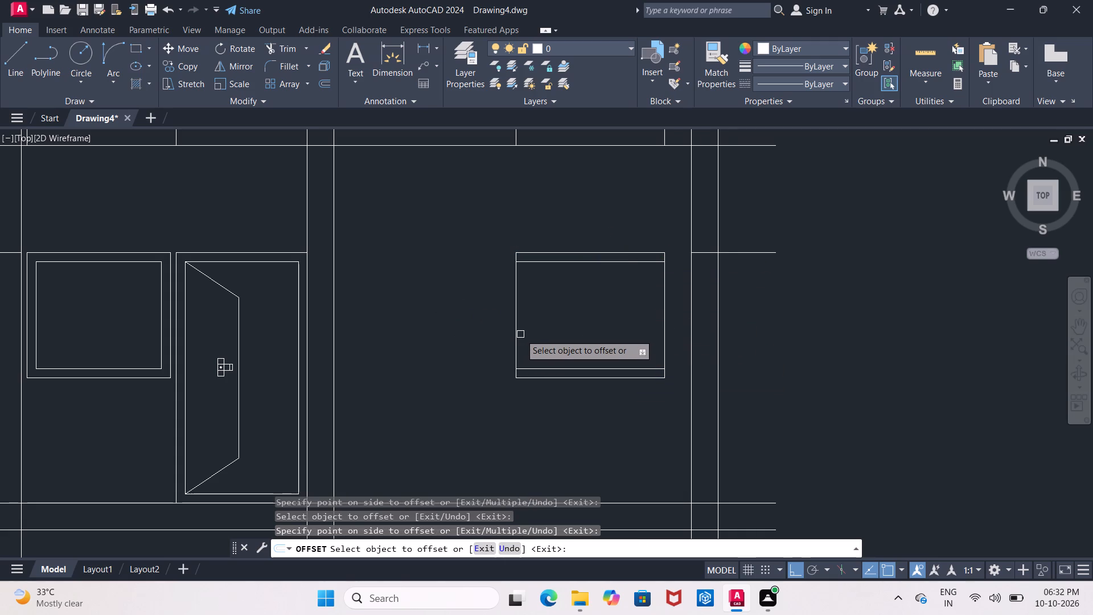
{"action": "left_click", "coordinate": [519, 334]}
{"action": "left_click", "coordinate": [576, 333]}
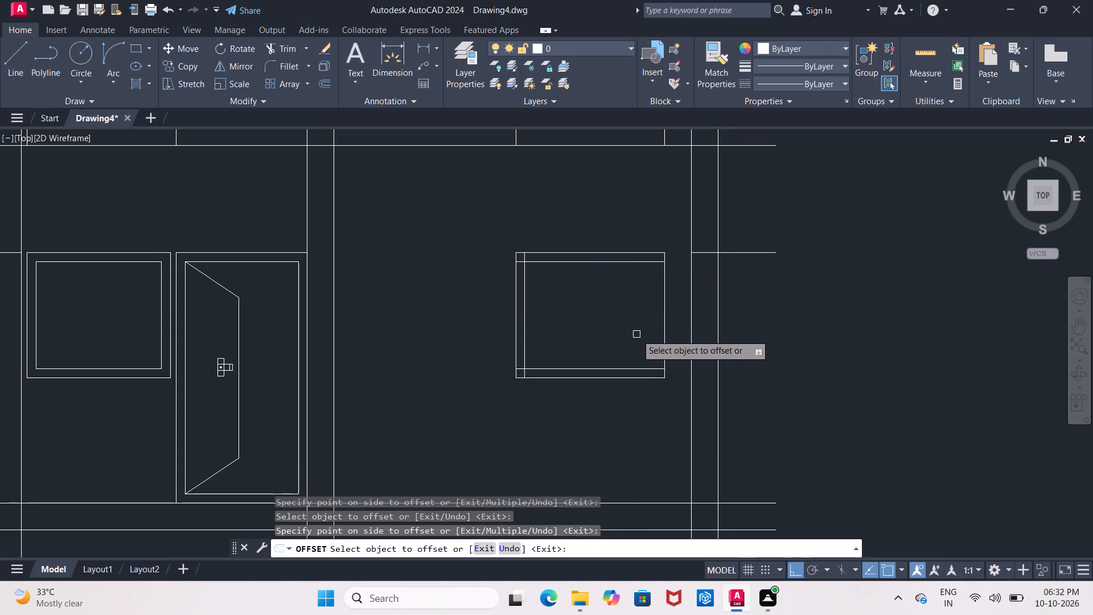
{"action": "left_click", "coordinate": [666, 330]}
{"action": "left_click", "coordinate": [606, 331]}
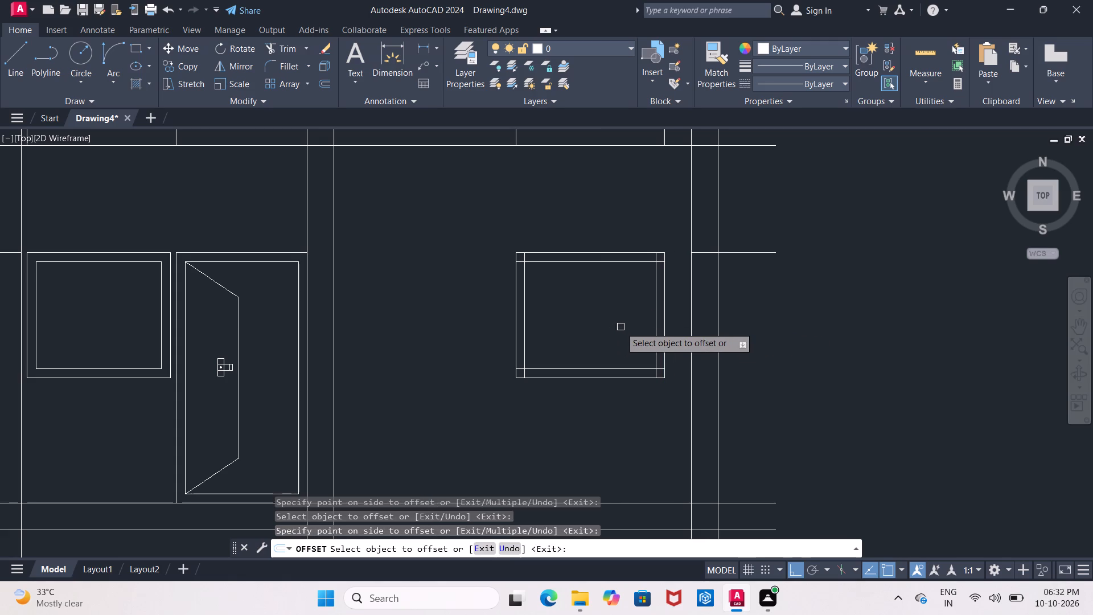
Offset the short horizontal line at the right outer wall, level with the window top, upward by 6".
{"action": "middle_click_drag", "start_coordinate": [619, 327], "coordinate": [522, 380]}
{"action": "left_click", "coordinate": [639, 306]}
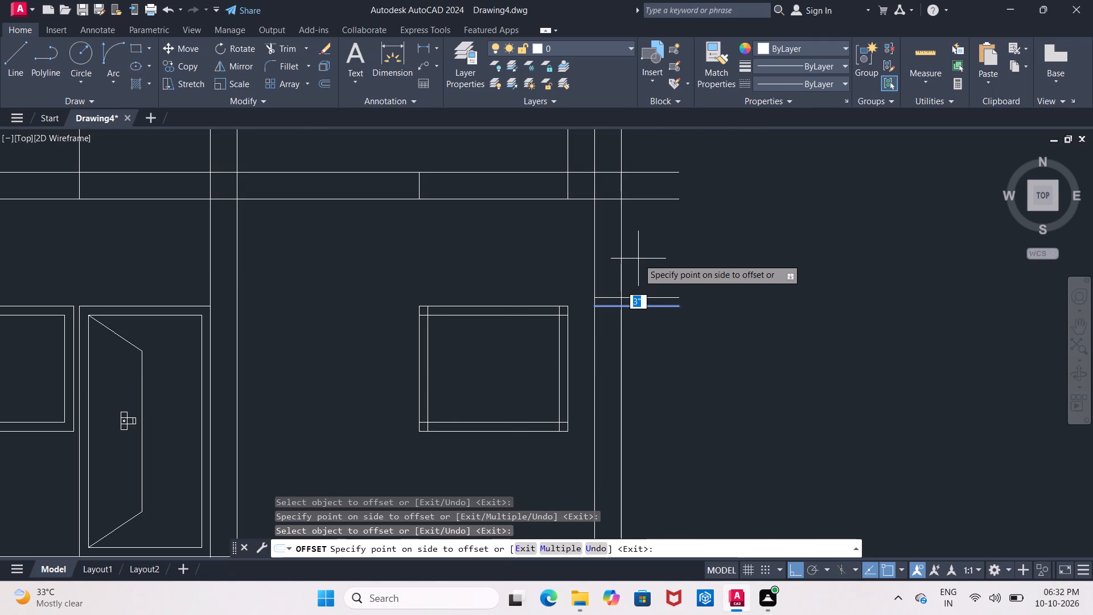
{"action": "key", "text": "BackSpace"}
{"action": "type", "text": "6\""}
{"action": "key", "text": "Return"}
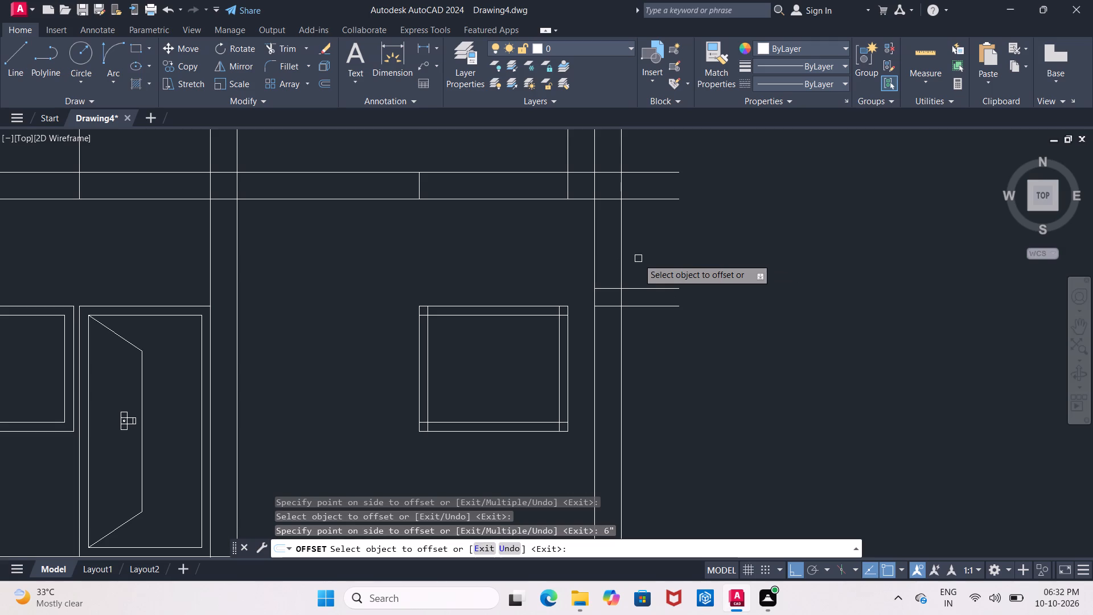
Offset the right-hand window's inner left frame line across the opening at 6" spacing to make seven vertical bars.
{"action": "middle_click_drag", "start_coordinate": [492, 353], "coordinate": [576, 339]}
{"action": "key", "text": "Return"}
{"action": "key", "text": "Return"}
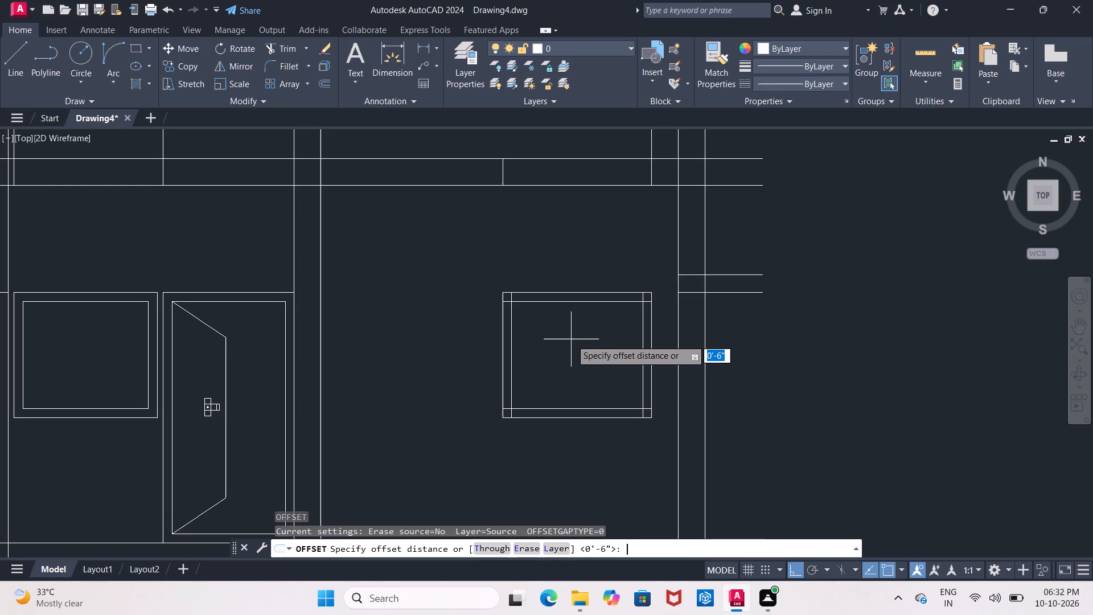
{"action": "key", "text": "Return"}
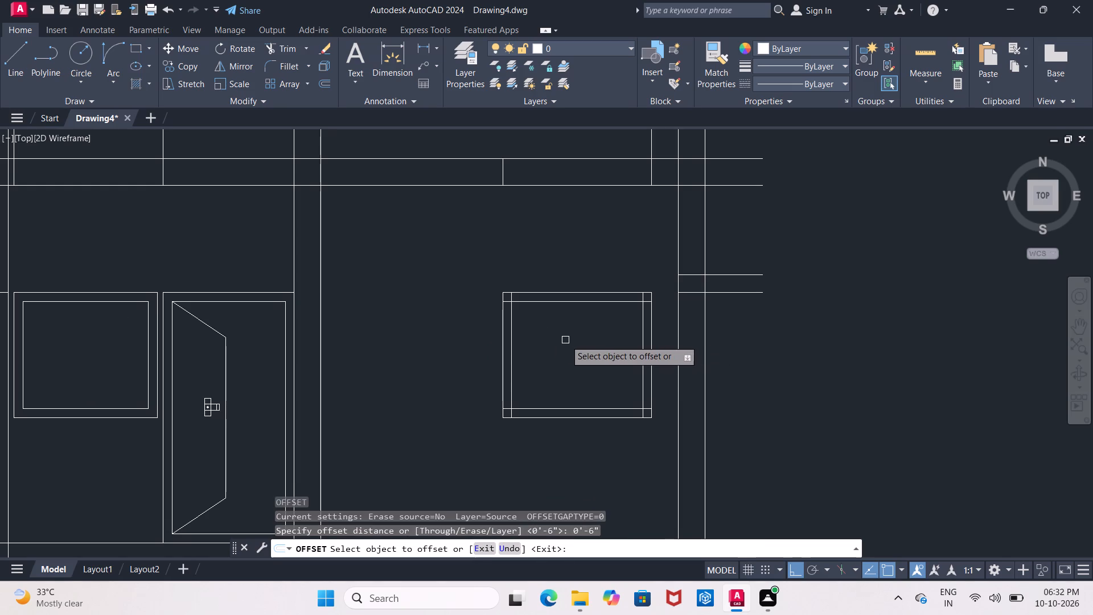
{"action": "left_click", "coordinate": [514, 359]}
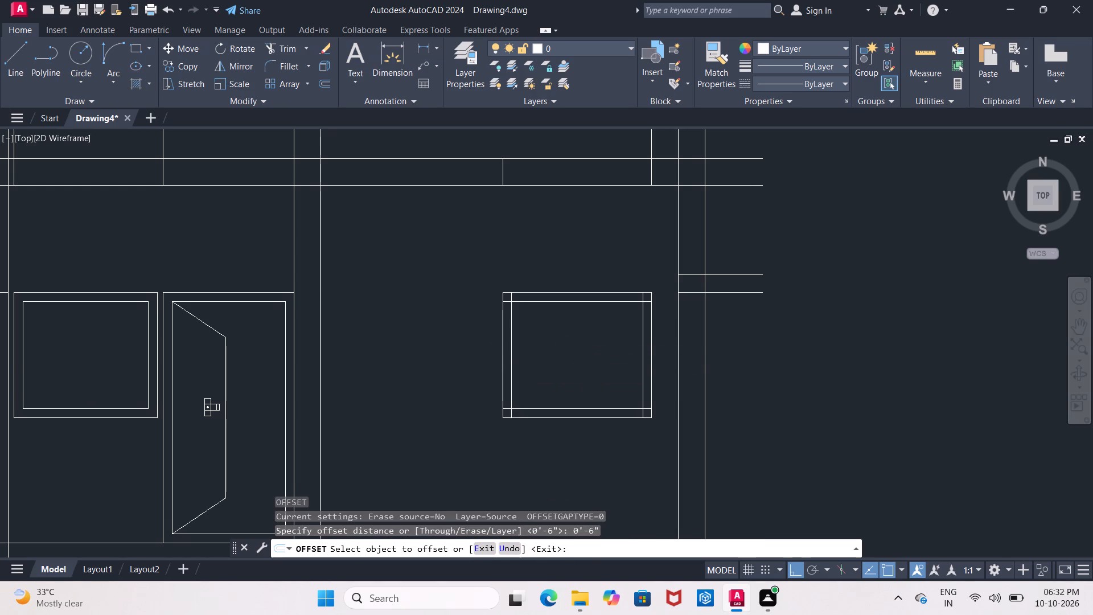
{"action": "left_click", "coordinate": [547, 359]}
{"action": "left_click", "coordinate": [526, 354]}
{"action": "left_click", "coordinate": [641, 359]}
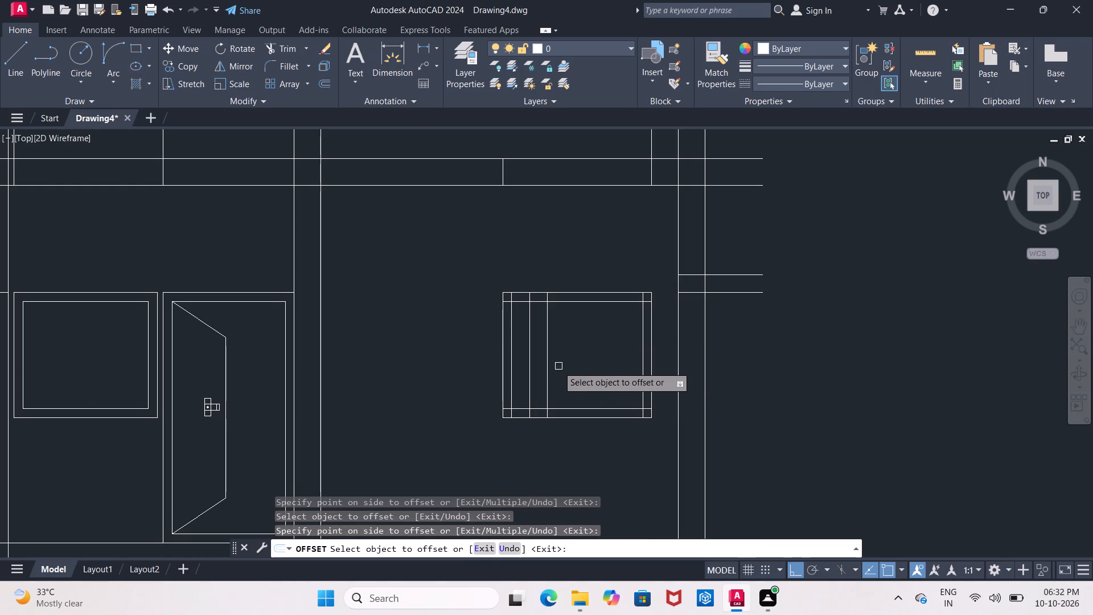
{"action": "left_click", "coordinate": [548, 371]}
{"action": "left_click", "coordinate": [585, 372]}
{"action": "left_click", "coordinate": [565, 379]}
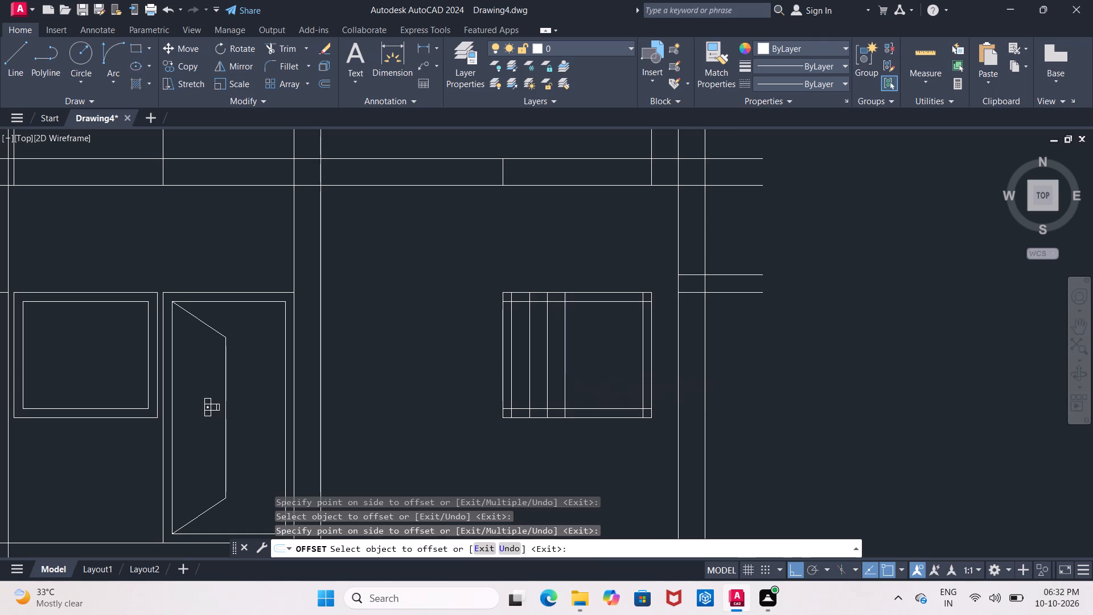
{"action": "left_click", "coordinate": [601, 380]}
{"action": "left_click", "coordinate": [582, 384]}
{"action": "left_click", "coordinate": [611, 380]}
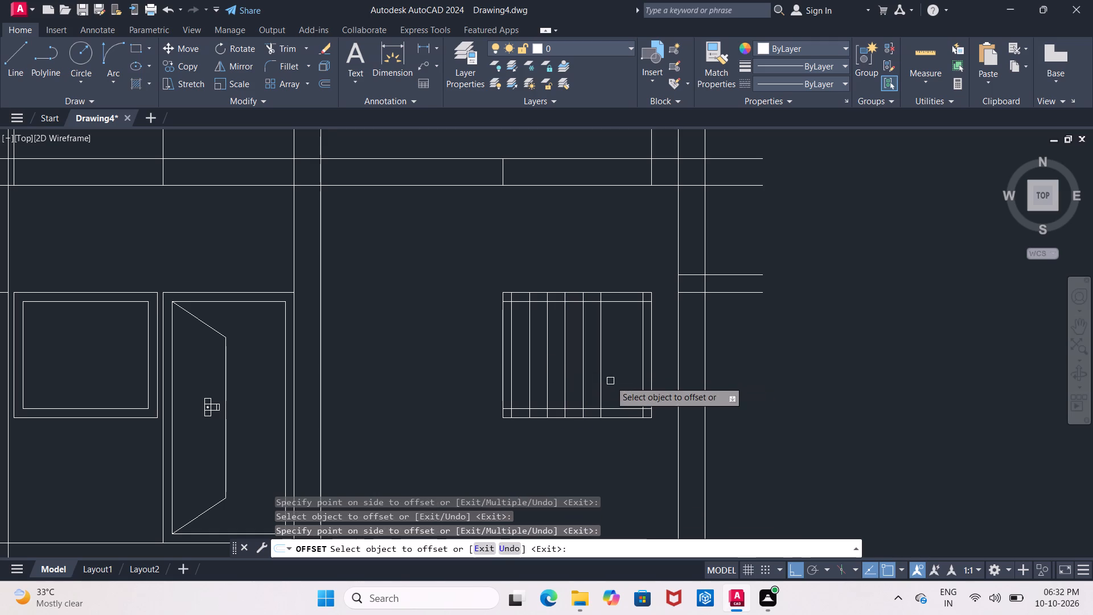
{"action": "left_click", "coordinate": [601, 379]}
{"action": "left_click", "coordinate": [625, 378]}
{"action": "left_click", "coordinate": [615, 374]}
{"action": "left_click", "coordinate": [631, 373]}
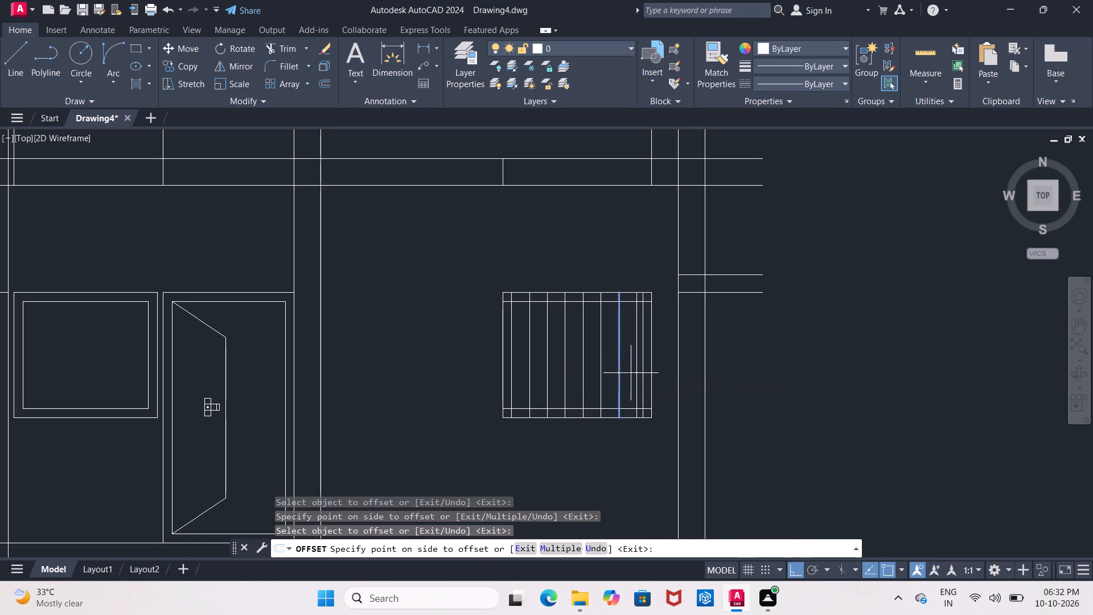
Offset the left-hand window's inner left frame line across the opening at 6" spacing to make six vertical bars.
{"action": "scroll", "coordinate": [626, 383], "scroll_direction": "down", "scroll_amount": 1}
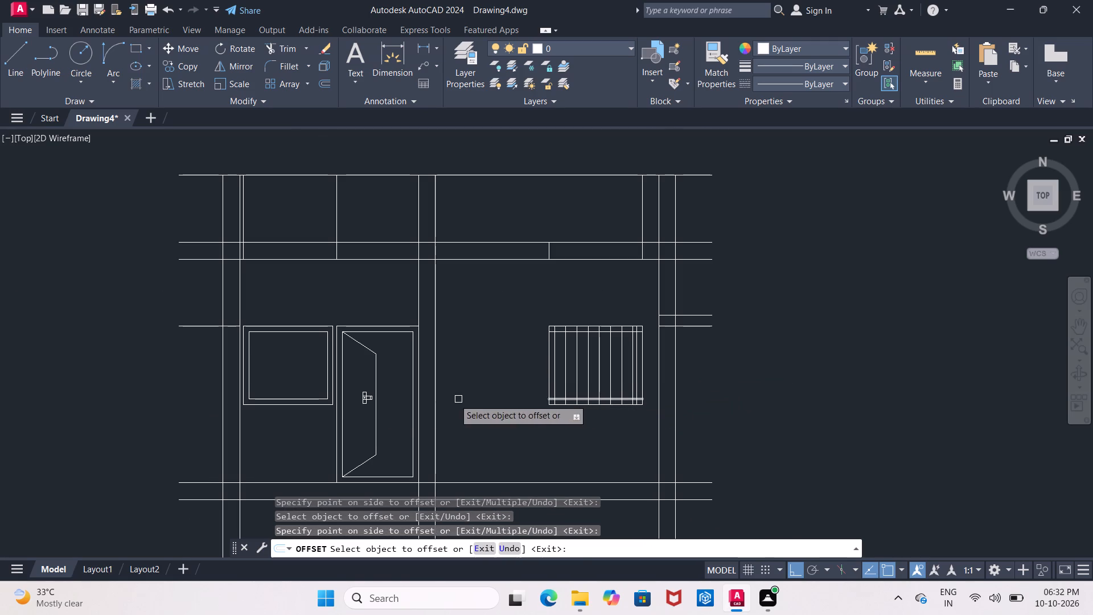
{"action": "scroll", "coordinate": [273, 376], "scroll_direction": "up", "scroll_amount": 2}
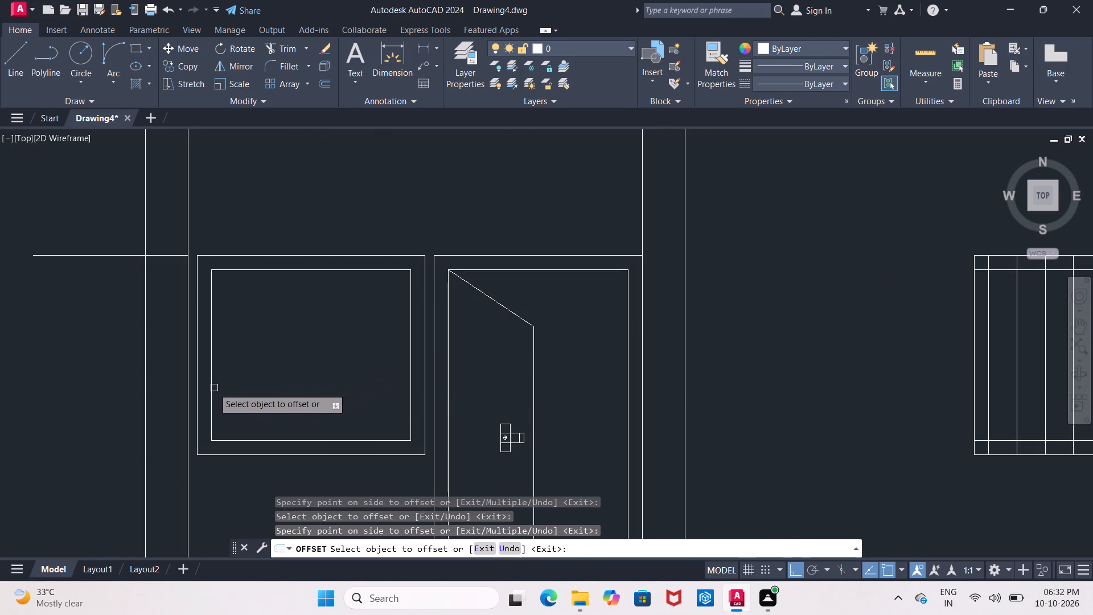
{"action": "left_click", "coordinate": [213, 388]}
{"action": "left_click", "coordinate": [250, 394]}
{"action": "left_click", "coordinate": [242, 389]}
{"action": "left_click", "coordinate": [301, 390]}
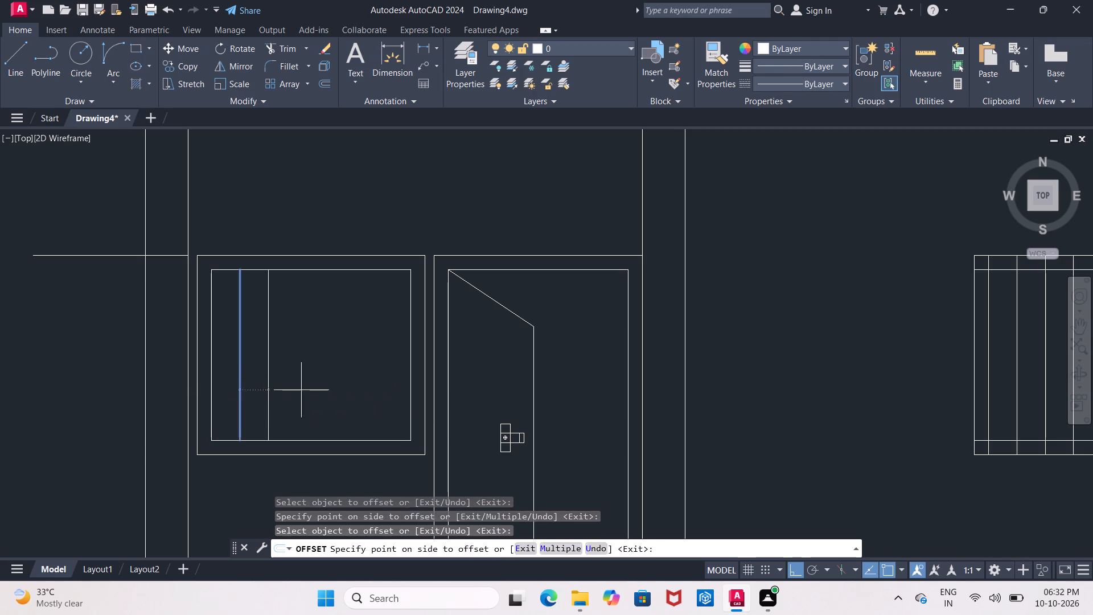
{"action": "left_click", "coordinate": [268, 384]}
{"action": "left_click", "coordinate": [362, 387]}
{"action": "left_click", "coordinate": [297, 382]}
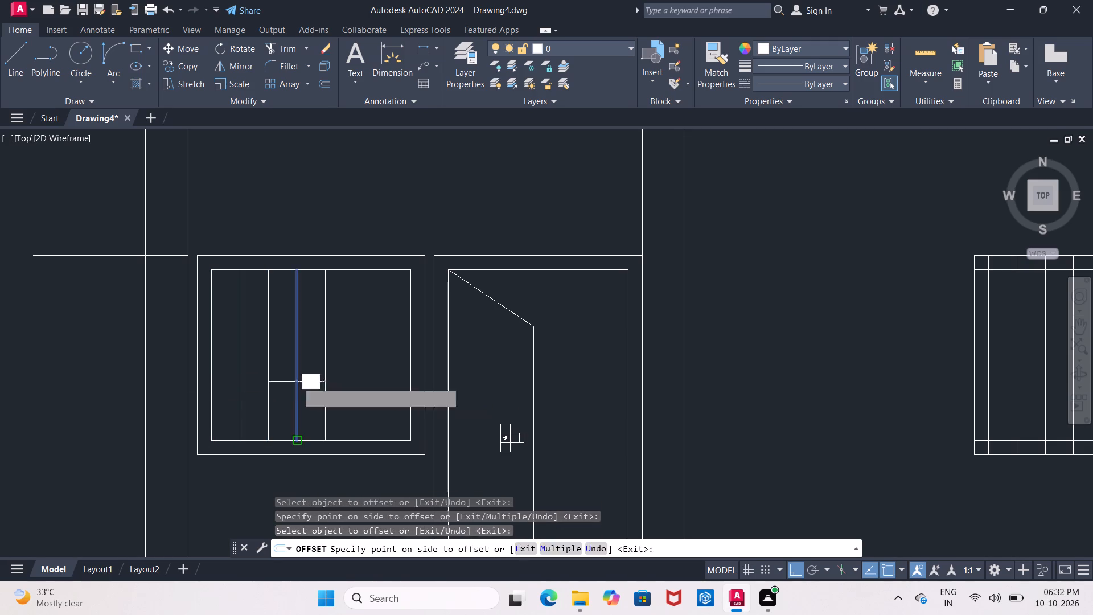
{"action": "left_click", "coordinate": [403, 389]}
{"action": "left_click", "coordinate": [326, 382]}
{"action": "left_click", "coordinate": [356, 381]}
{"action": "left_click", "coordinate": [351, 379]}
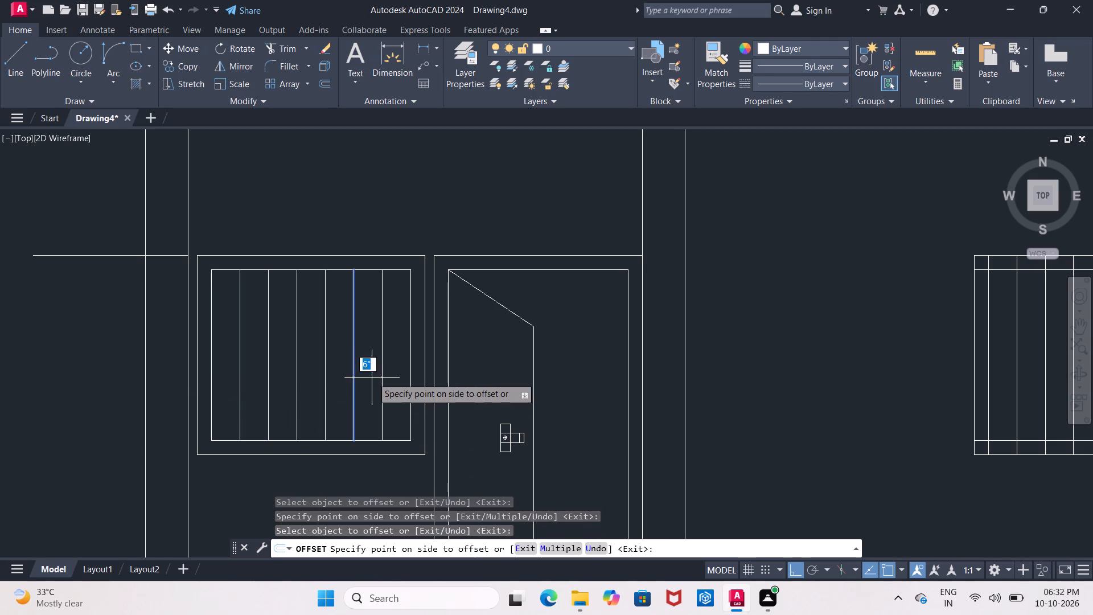
{"action": "left_click", "coordinate": [372, 378]}
{"action": "left_click", "coordinate": [383, 374]}
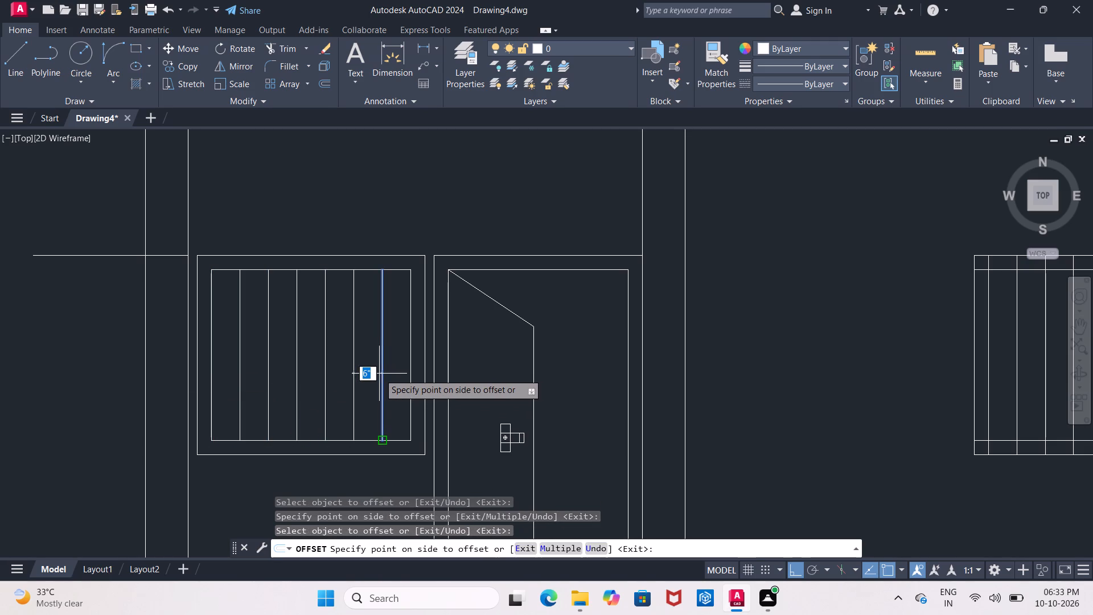
{"action": "key", "text": "Escape"}
Delete the right-hand window's last vertical bar, closest to the inner right frame line.
{"action": "middle_click_drag", "start_coordinate": [775, 403], "coordinate": [488, 395]}
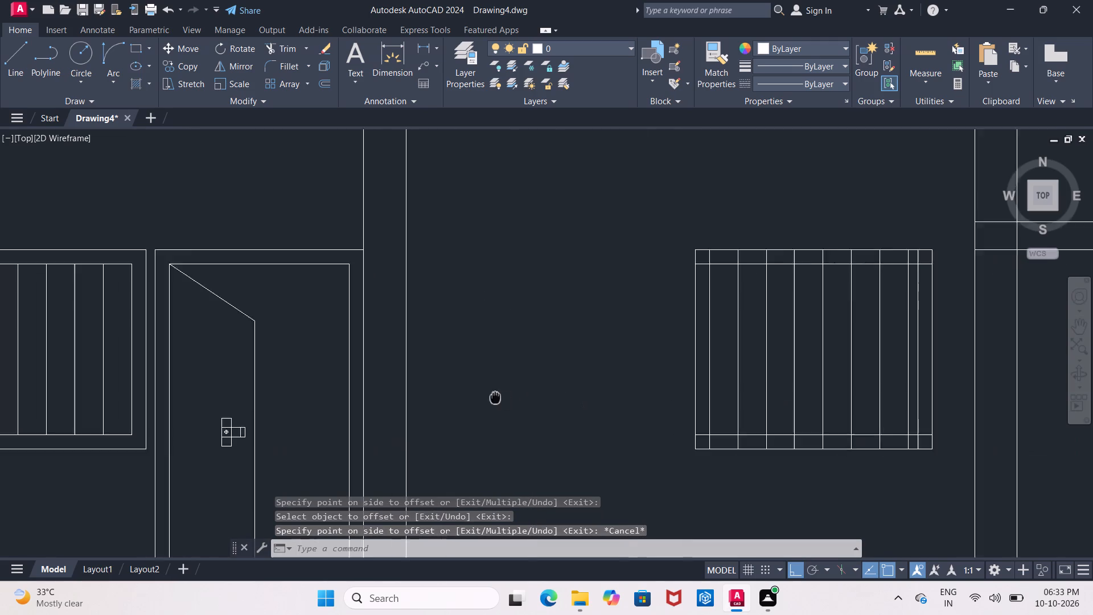
{"action": "middle_click_drag", "start_coordinate": [488, 395], "coordinate": [471, 389]}
{"action": "middle_click_drag", "start_coordinate": [558, 393], "coordinate": [434, 396]}
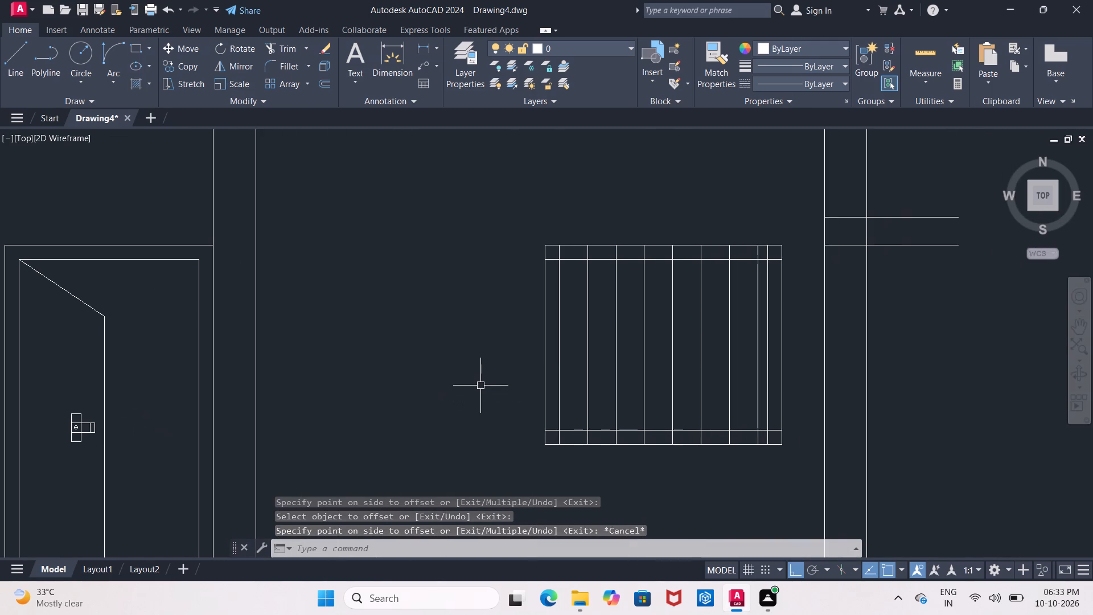
{"action": "scroll", "coordinate": [480, 387], "scroll_direction": "down", "scroll_amount": 2}
{"action": "scroll", "coordinate": [480, 392], "scroll_direction": "up", "scroll_amount": 1}
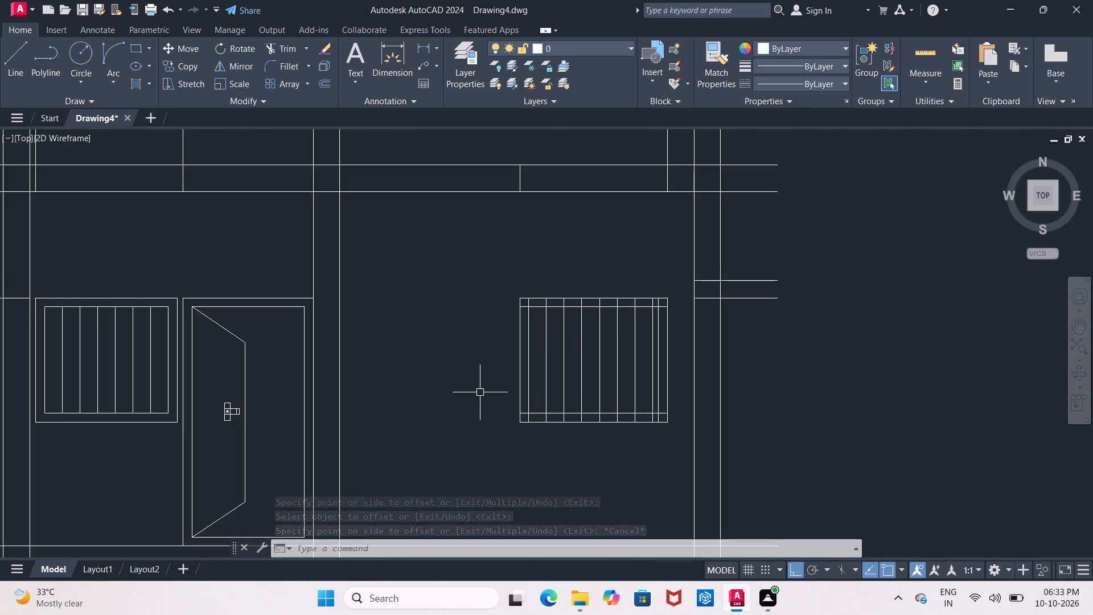
{"action": "scroll", "coordinate": [480, 392], "scroll_direction": "up", "scroll_amount": 1}
{"action": "middle_click_drag", "start_coordinate": [480, 392], "coordinate": [397, 389]}
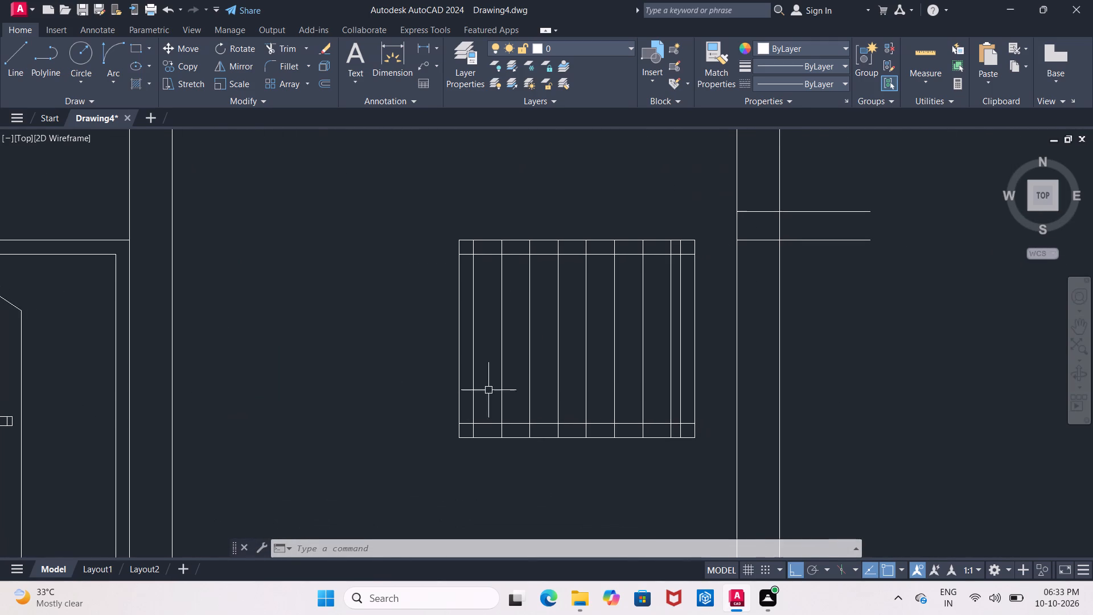
{"action": "left_click", "coordinate": [669, 383]}
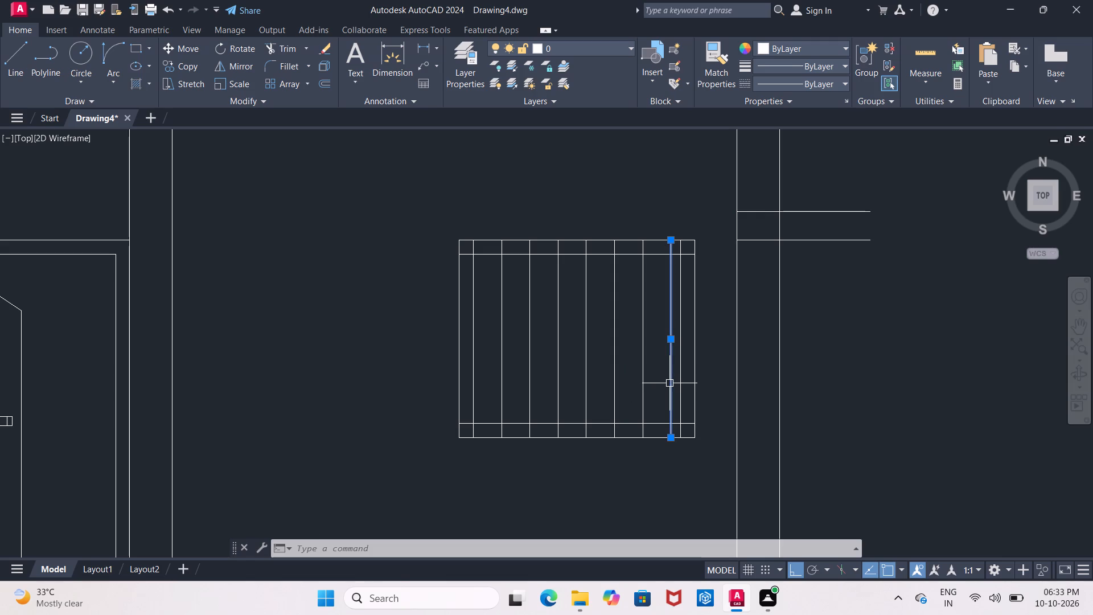
{"action": "key", "text": "Delete"}
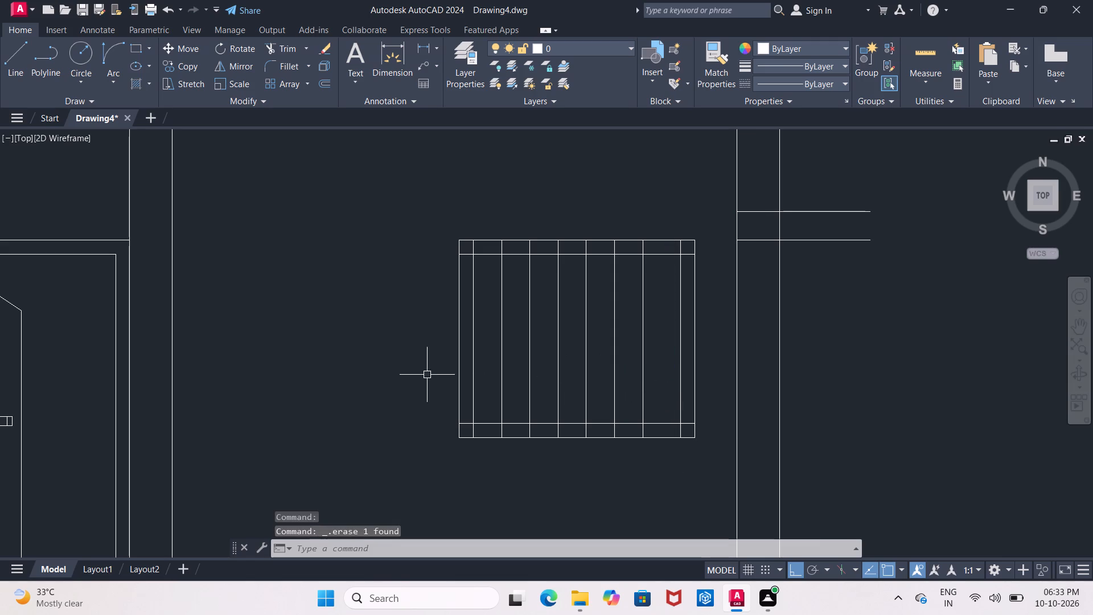
Trim the right-hand window's bars and inner frame lines where they run past the inner frame's top edge and upper corners.
{"action": "type", "text": "tr"}
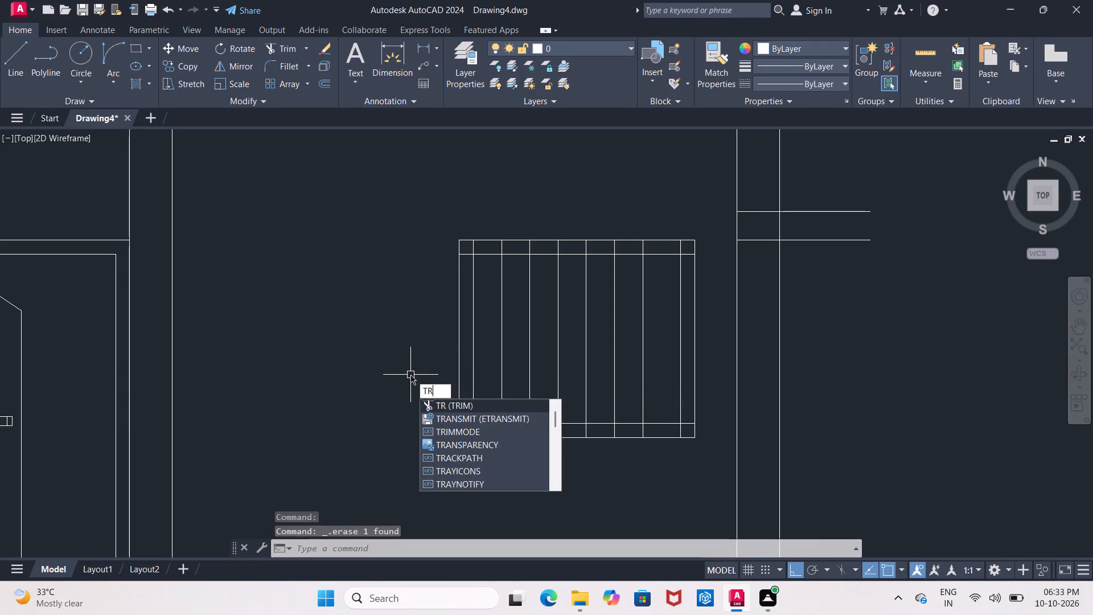
{"action": "key", "text": "Return"}
{"action": "key", "text": "Return"}
{"action": "scroll", "coordinate": [475, 294], "scroll_direction": "up", "scroll_amount": 3}
{"action": "middle_click_drag", "start_coordinate": [472, 303], "coordinate": [426, 491]}
{"action": "left_click", "coordinate": [389, 325]}
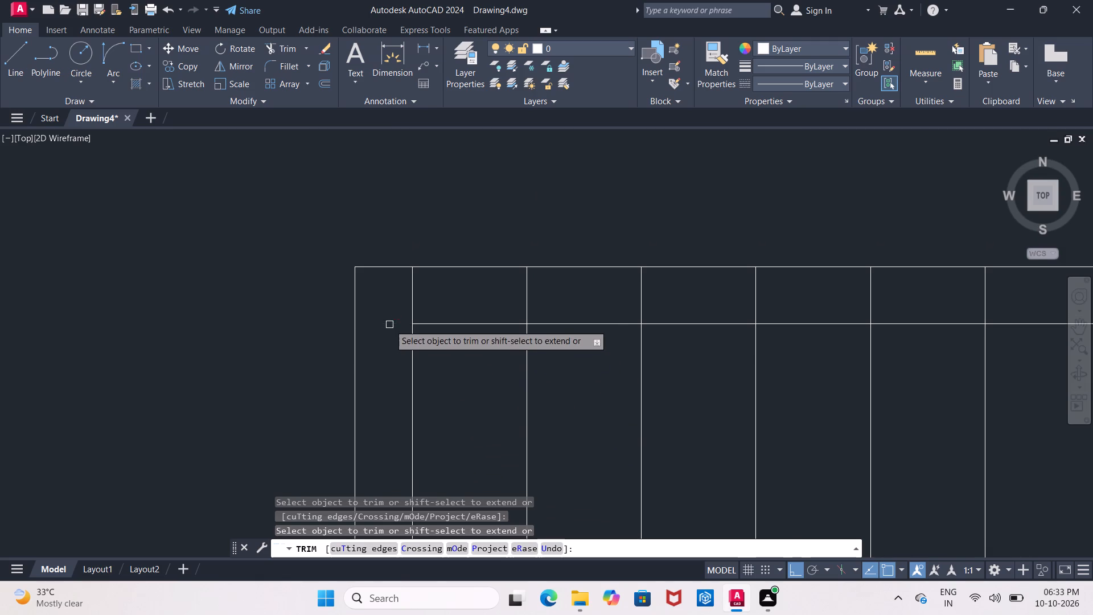
{"action": "left_click_drag", "start_coordinate": [393, 298], "coordinate": [756, 306]}
{"action": "middle_click_drag", "start_coordinate": [763, 306], "coordinate": [574, 315]}
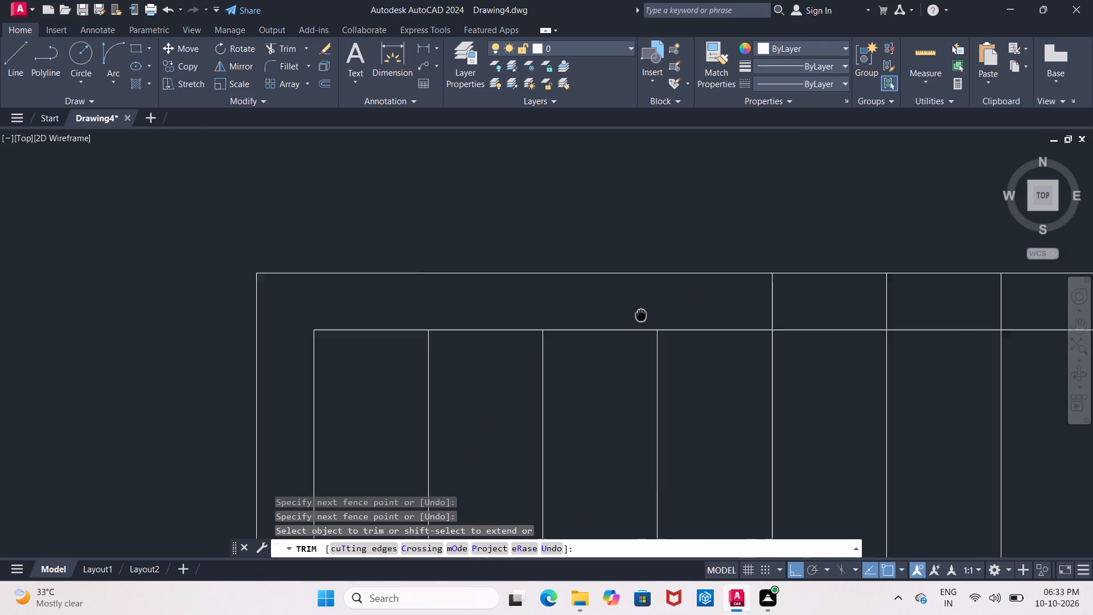
{"action": "middle_click_drag", "start_coordinate": [574, 315], "coordinate": [333, 323]}
{"action": "left_click_drag", "start_coordinate": [337, 321], "coordinate": [849, 330]}
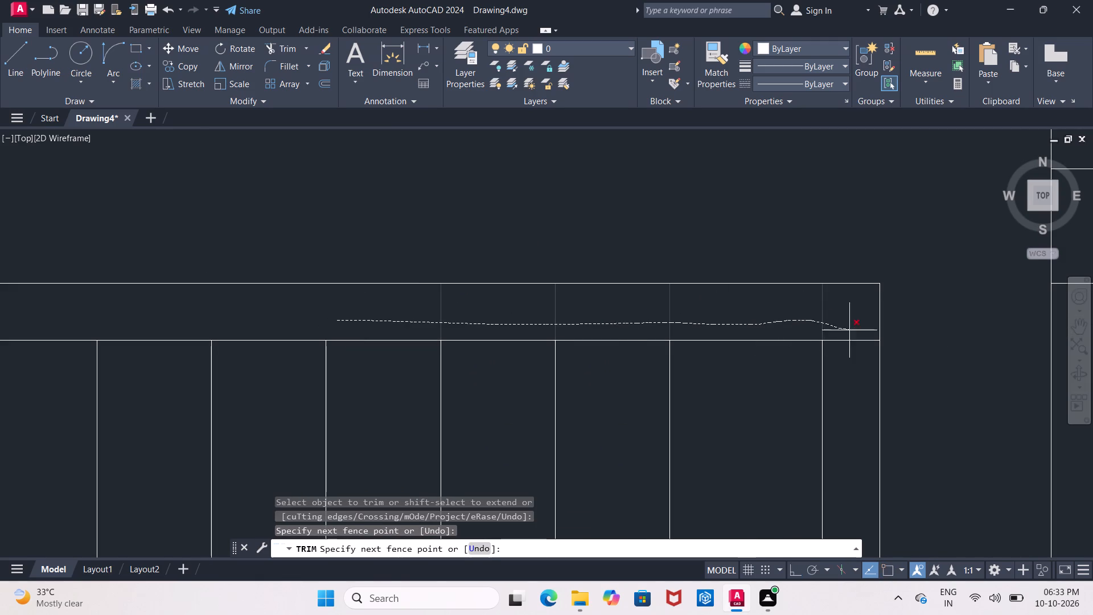
{"action": "left_click_drag", "start_coordinate": [849, 330], "coordinate": [854, 354]}
Trim the right-hand window's bars and inner side frame lines below the inner bottom frame line, plus that line's left end.
{"action": "scroll", "coordinate": [853, 348], "scroll_direction": "down", "scroll_amount": 3}
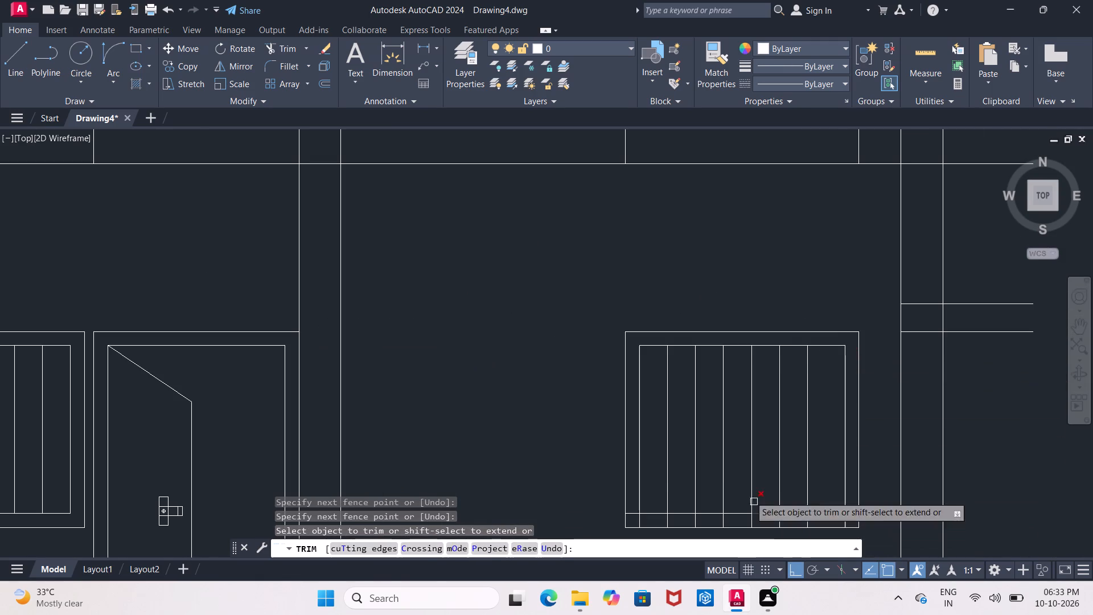
{"action": "middle_click_drag", "start_coordinate": [600, 483], "coordinate": [551, 350]}
{"action": "scroll", "coordinate": [596, 393], "scroll_direction": "up", "scroll_amount": 3}
{"action": "middle_click_drag", "start_coordinate": [593, 391], "coordinate": [541, 382]}
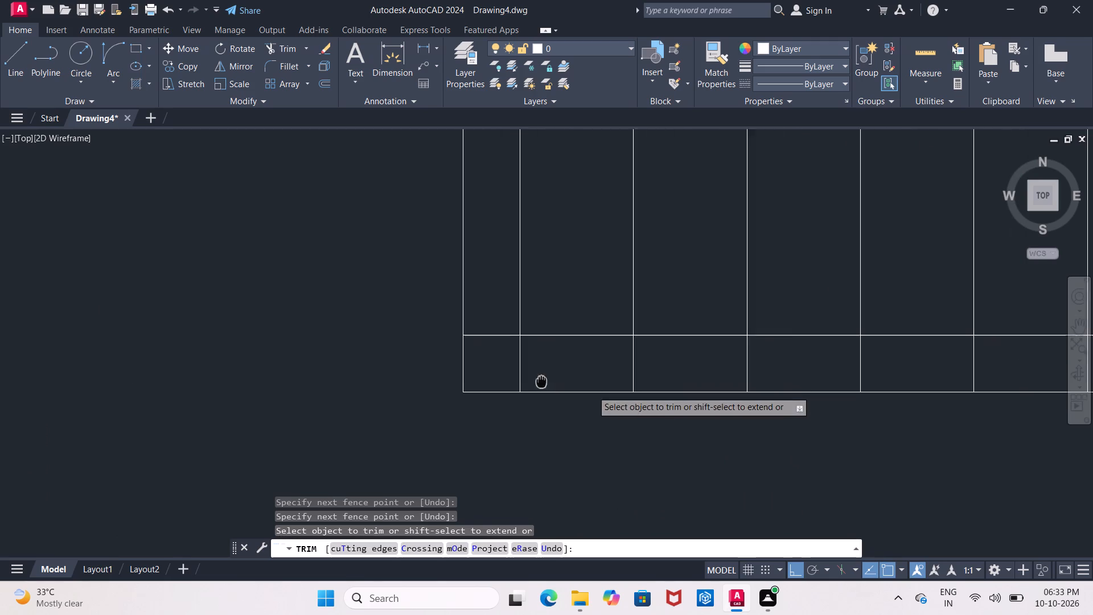
{"action": "left_click_drag", "start_coordinate": [494, 323], "coordinate": [913, 368]}
{"action": "middle_click_drag", "start_coordinate": [911, 364], "coordinate": [174, 400]}
{"action": "left_click_drag", "start_coordinate": [132, 397], "coordinate": [594, 400]}
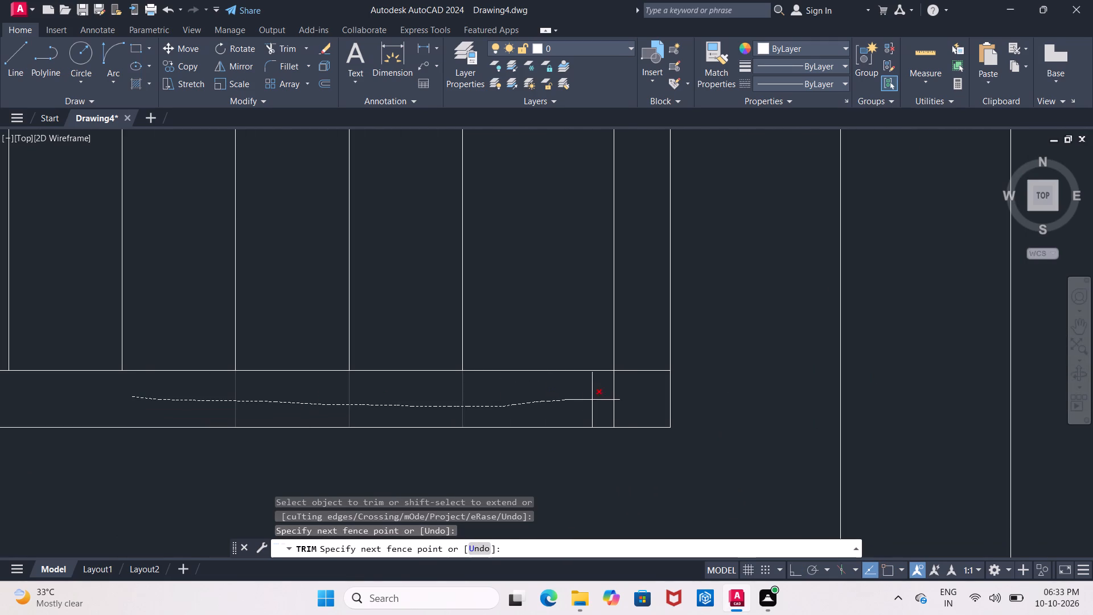
{"action": "left_click_drag", "start_coordinate": [594, 400], "coordinate": [630, 407]}
{"action": "scroll", "coordinate": [624, 407], "scroll_direction": "down", "scroll_amount": 3}
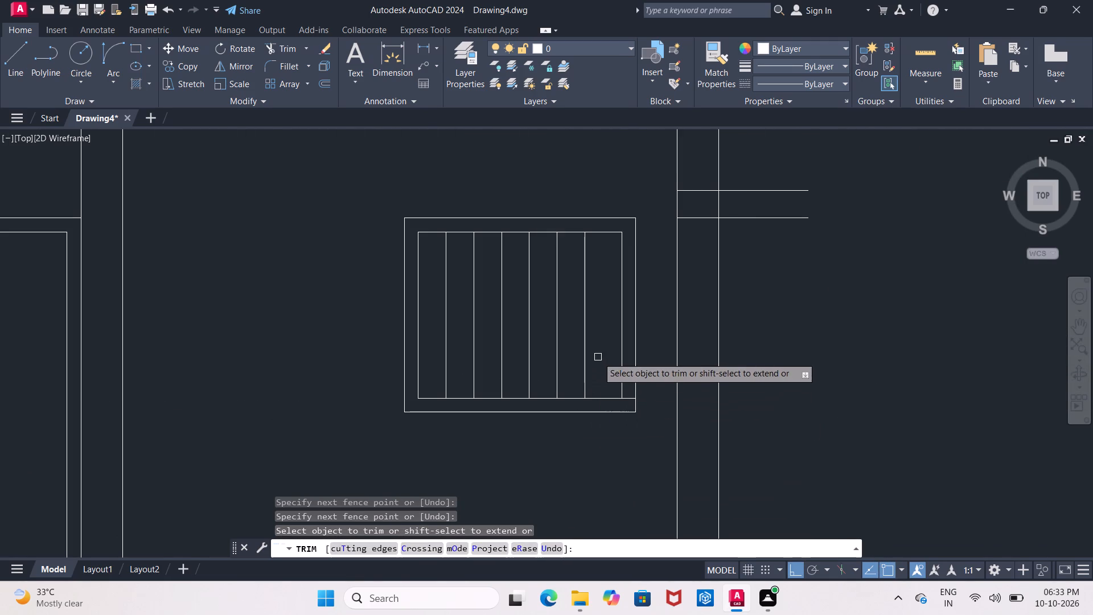
{"action": "middle_click_drag", "start_coordinate": [597, 357], "coordinate": [573, 391]}
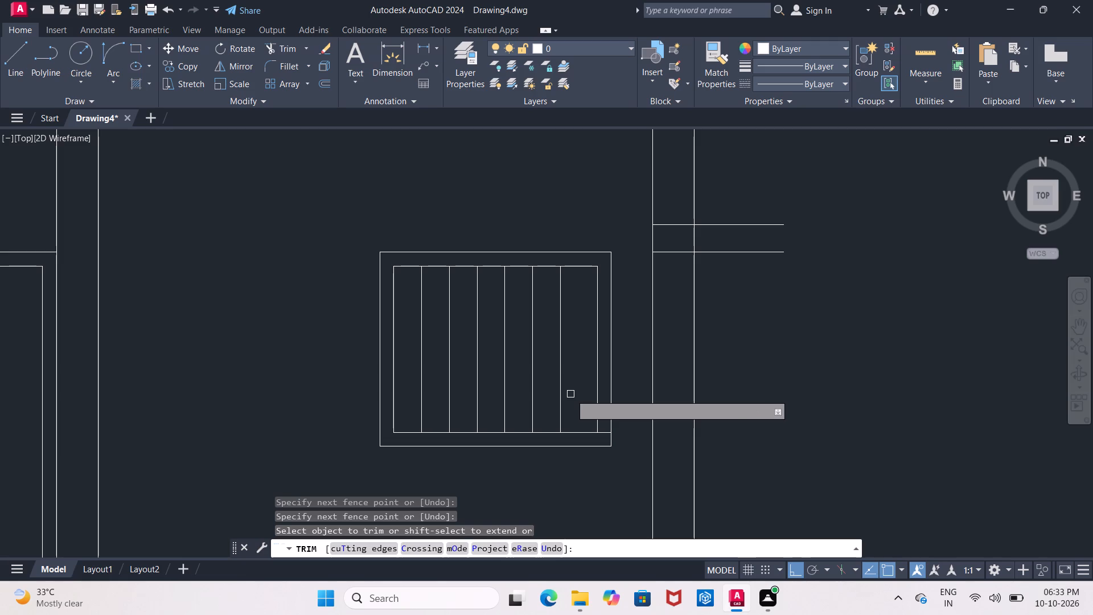
{"action": "scroll", "coordinate": [570, 394], "scroll_direction": "up", "scroll_amount": 1}
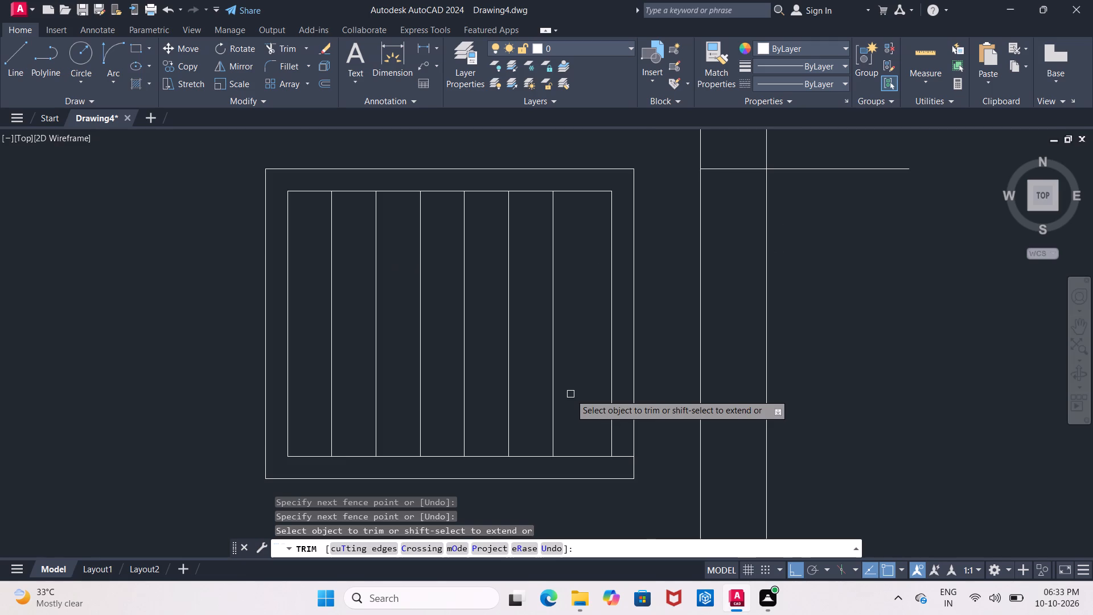
{"action": "key", "text": "Escape"}
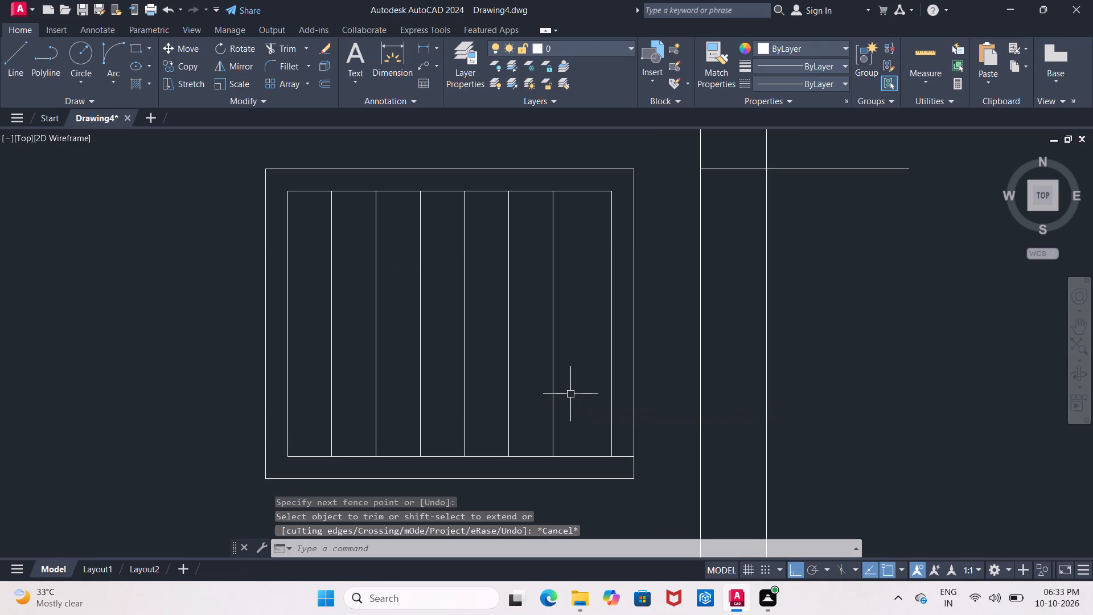
Offset the right-hand window's last vertical bar 3" rightward and its inner right frame line 3" leftward into the opening.
{"action": "key", "text": "o"}
{"action": "key", "text": "Return"}
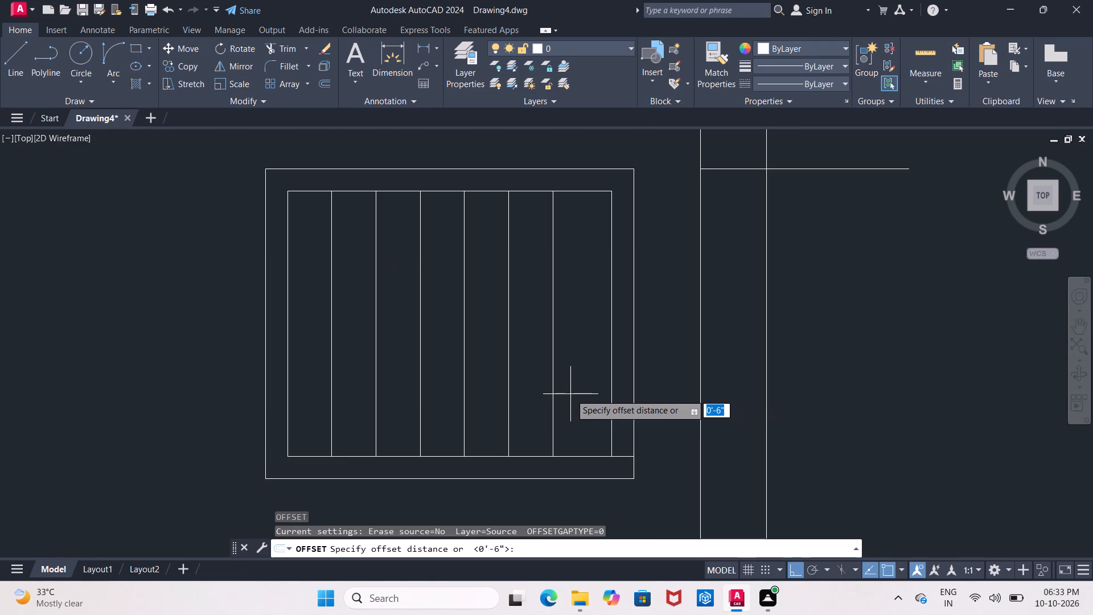
{"action": "type", "text": "3\""}
{"action": "key", "text": "Return"}
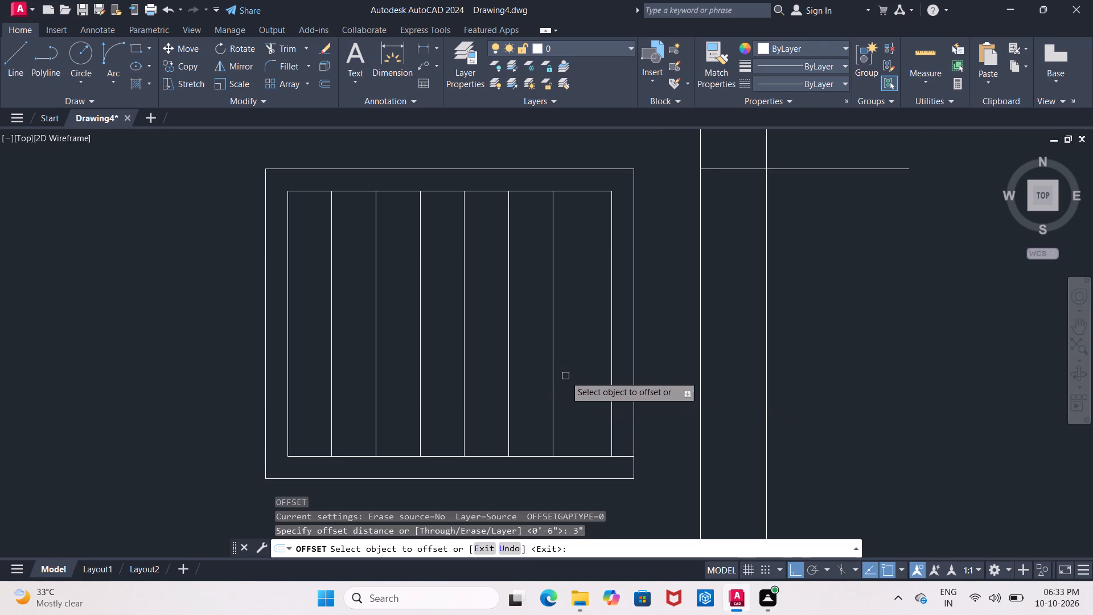
{"action": "left_click", "coordinate": [555, 386]}
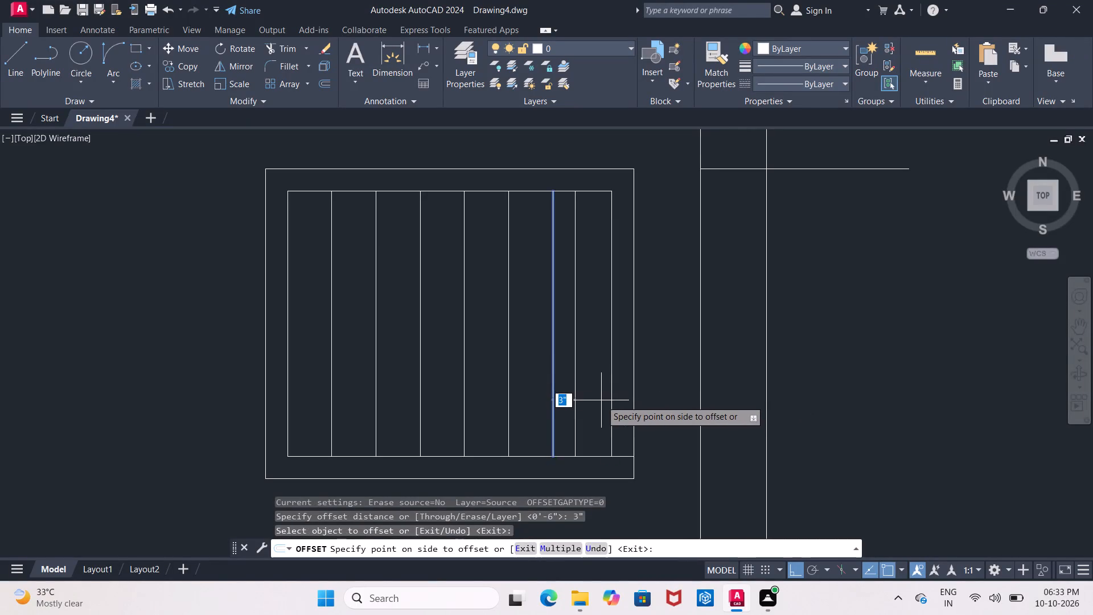
{"action": "left_click", "coordinate": [601, 400]}
{"action": "left_click", "coordinate": [611, 400]}
{"action": "left_click", "coordinate": [604, 405]}
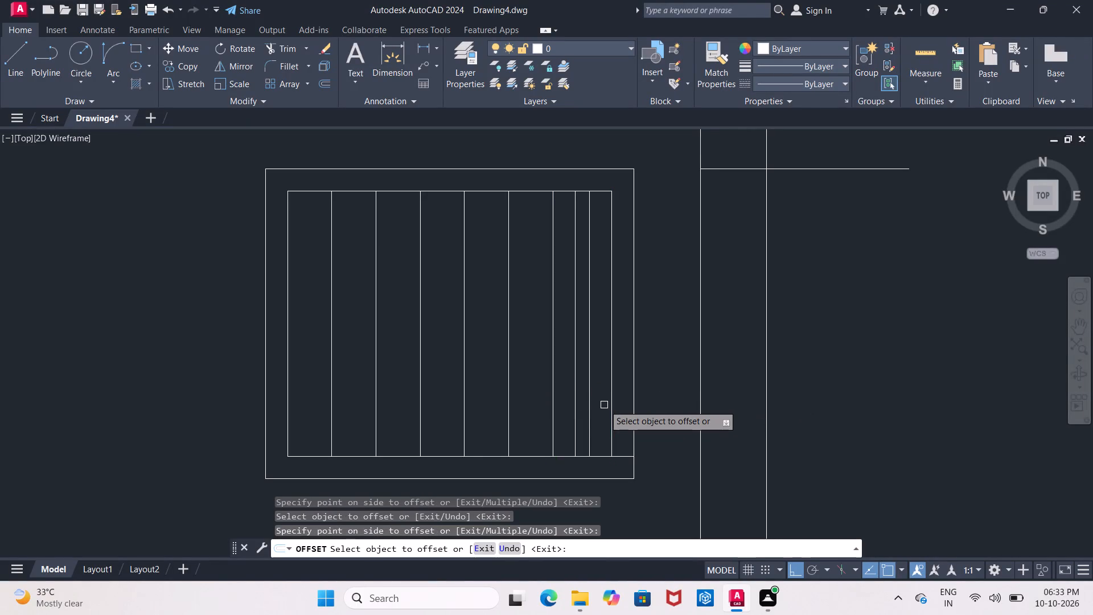
{"action": "key", "text": "Escape"}
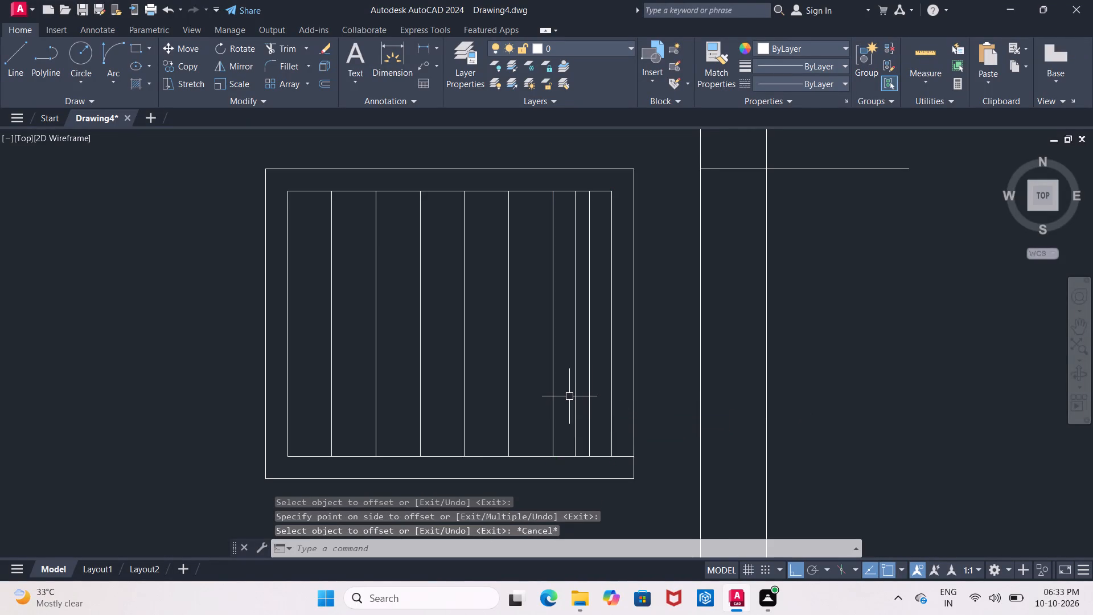
Delete the vertical line 3" to the right of the right-hand window's sixth bar.
{"action": "left_click", "coordinate": [574, 396]}
{"action": "key", "text": "Delete"}
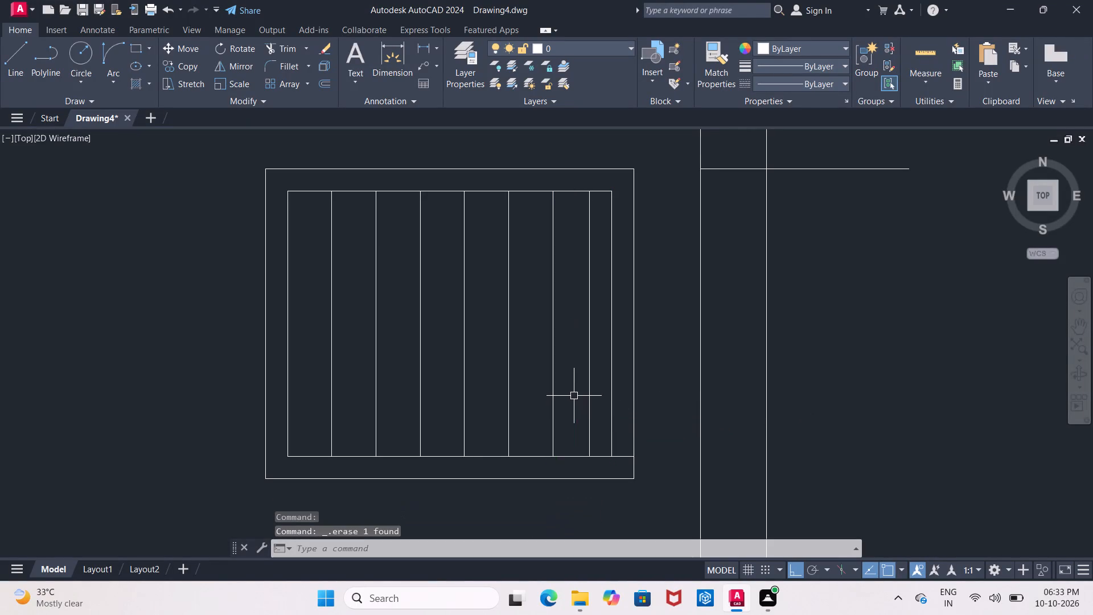
Offset the right-hand window's inner top frame line downward at 6" spacing to make five horizontal bars.
{"action": "scroll", "coordinate": [576, 396], "scroll_direction": "down", "scroll_amount": 1}
{"action": "middle_click_drag", "start_coordinate": [258, 408], "coordinate": [248, 408]}
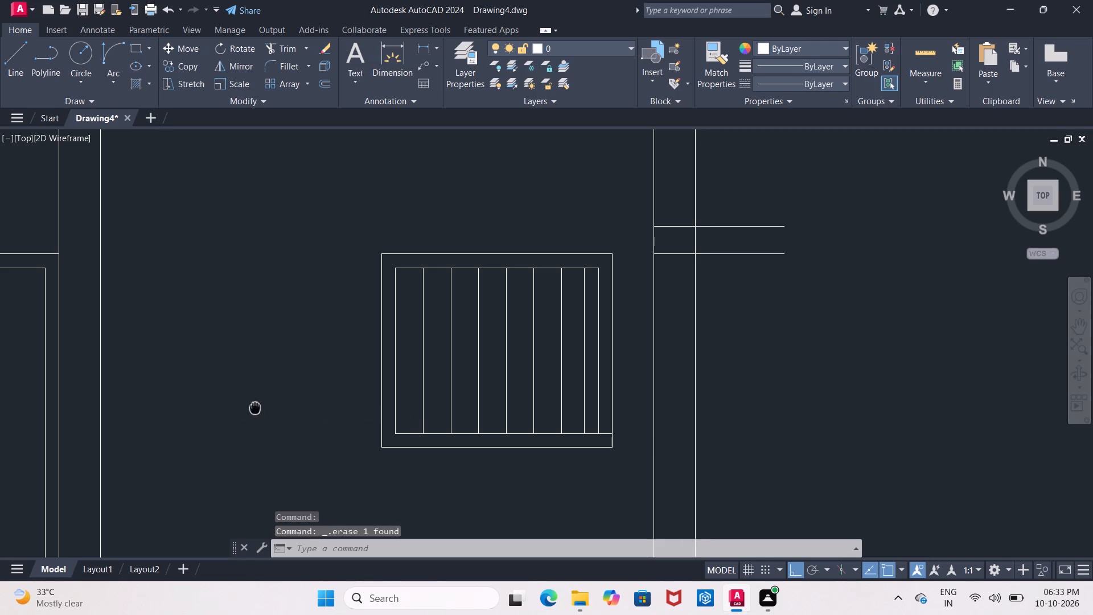
{"action": "middle_click_drag", "start_coordinate": [248, 408], "coordinate": [181, 408]}
{"action": "key", "text": "o"}
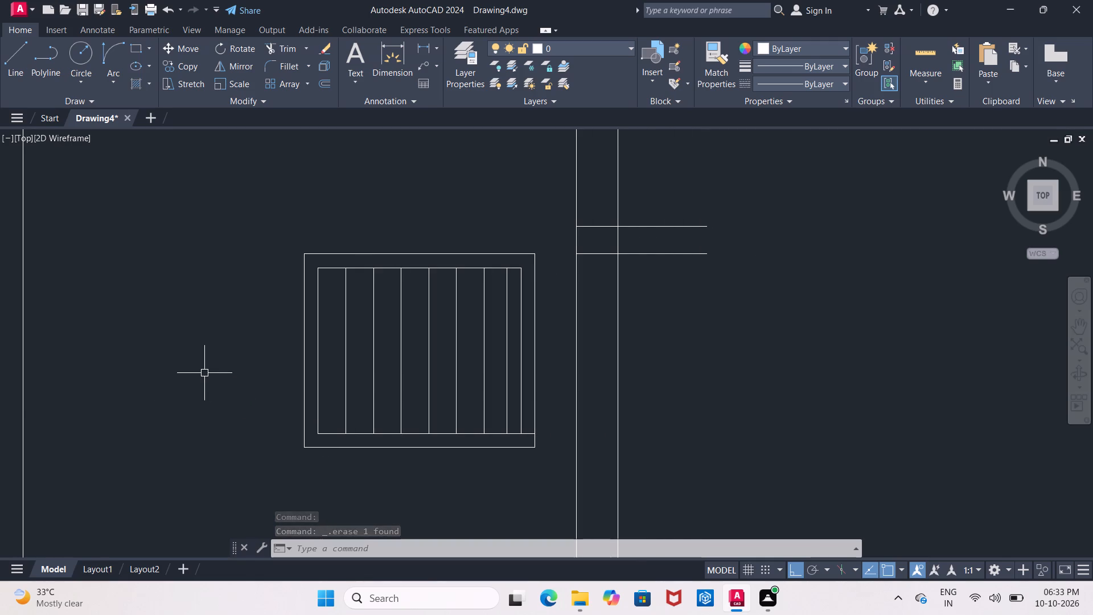
{"action": "key", "text": "Return"}
{"action": "type", "text": "6\""}
{"action": "key", "text": "Return"}
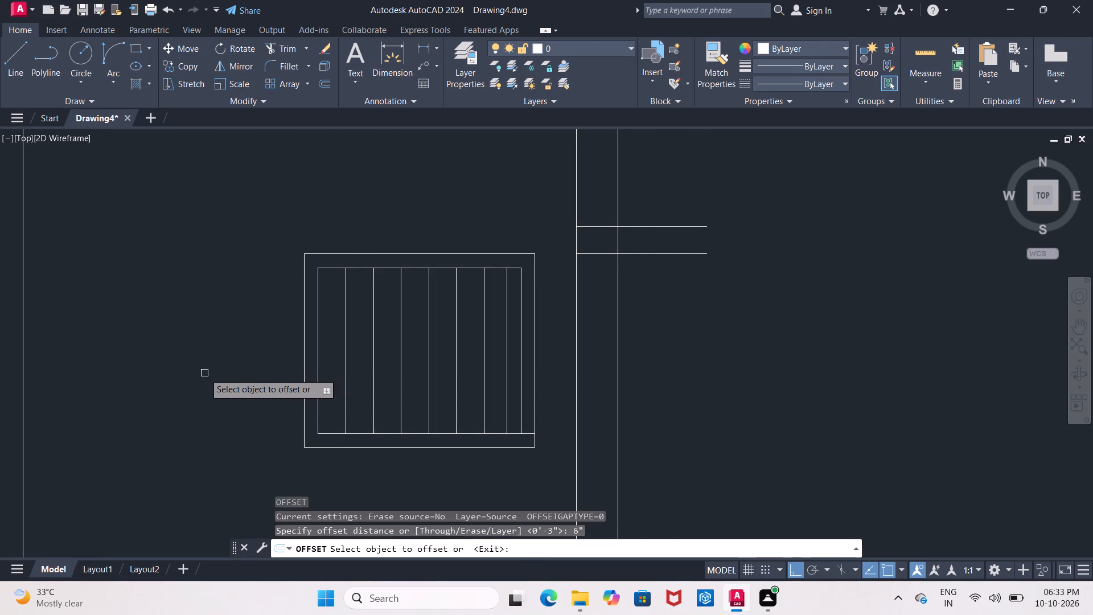
{"action": "left_click", "coordinate": [438, 268]}
{"action": "left_click", "coordinate": [437, 294]}
{"action": "left_click", "coordinate": [436, 298]}
{"action": "left_click", "coordinate": [437, 352]}
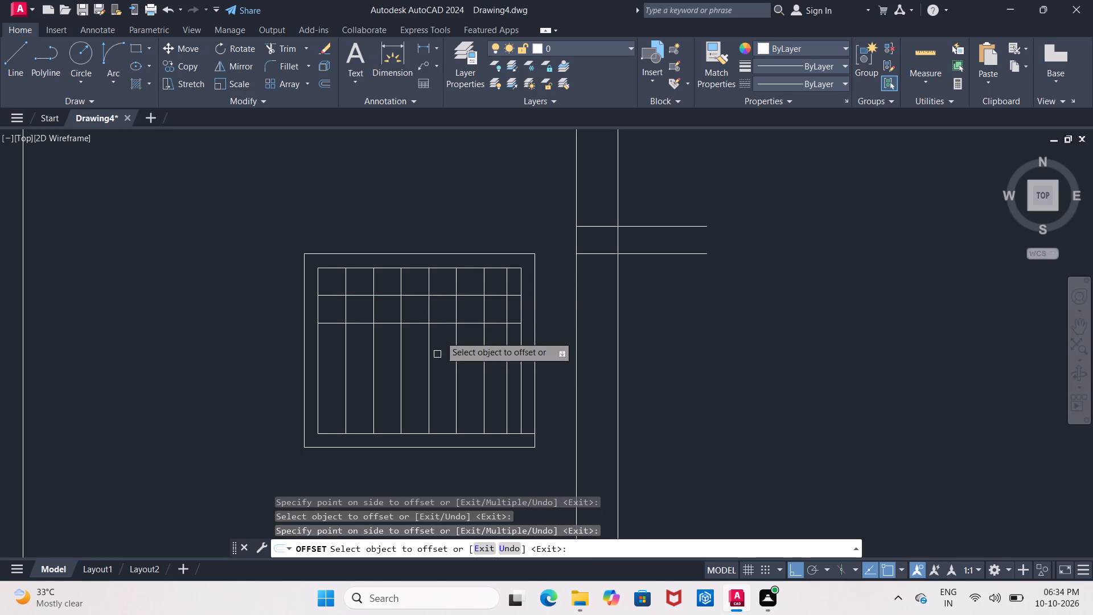
{"action": "left_click", "coordinate": [441, 326]}
{"action": "left_click", "coordinate": [441, 361]}
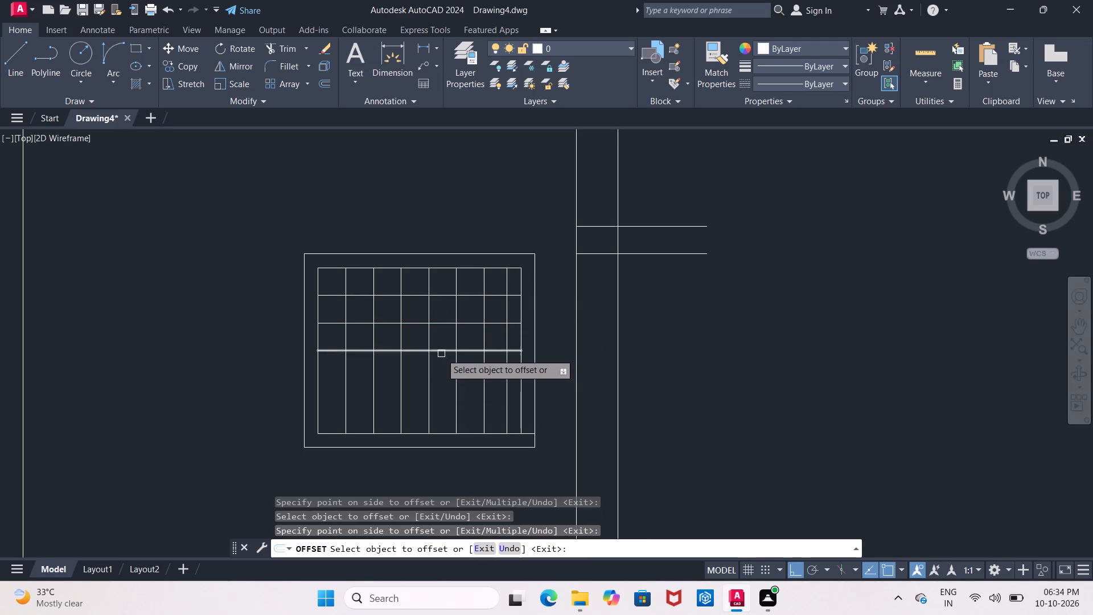
{"action": "left_click", "coordinate": [441, 354]}
{"action": "left_click", "coordinate": [439, 401]}
{"action": "left_click", "coordinate": [441, 377]}
{"action": "left_click", "coordinate": [434, 433]}
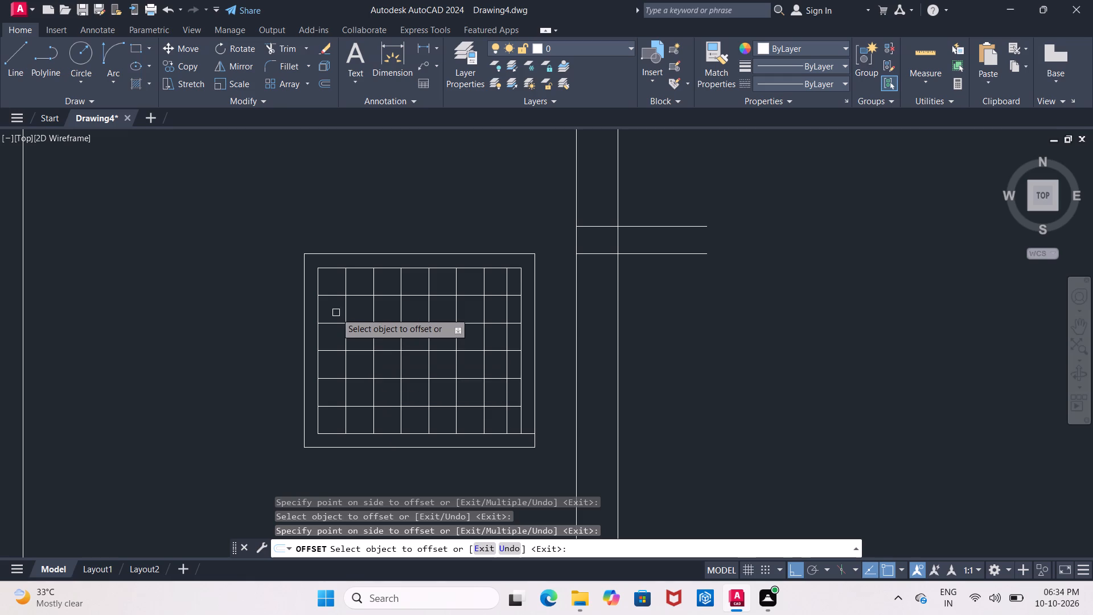
Offset the right-hand window's second vertical bar 3" rightward and its fifth vertical bar 3" leftward.
{"action": "scroll", "coordinate": [359, 314], "scroll_direction": "up", "scroll_amount": 1}
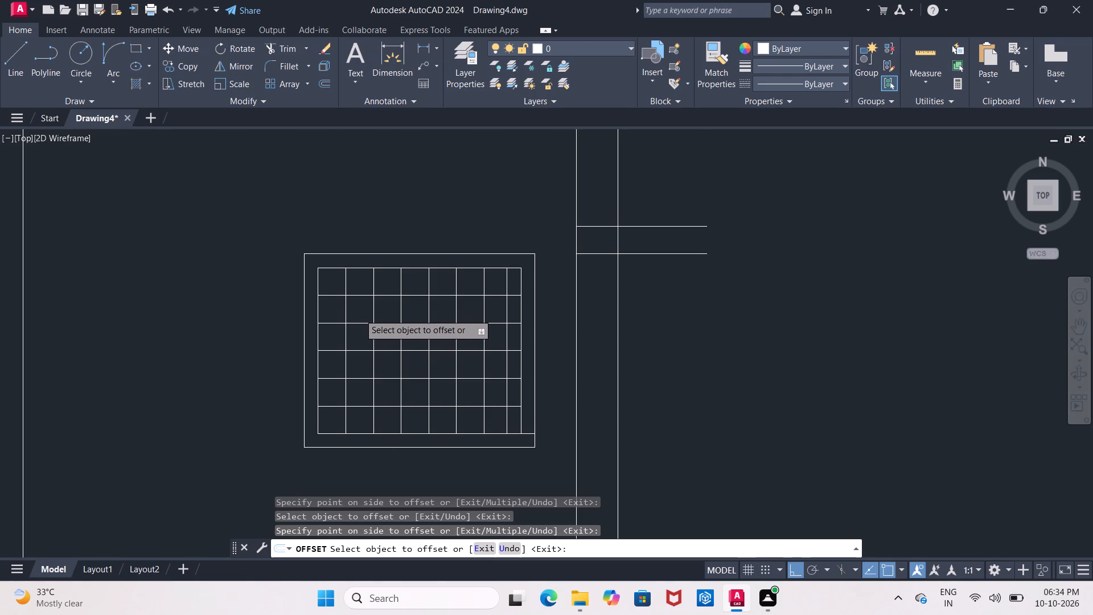
{"action": "scroll", "coordinate": [361, 314], "scroll_direction": "up", "scroll_amount": 1}
{"action": "middle_click_drag", "start_coordinate": [361, 314], "coordinate": [323, 316]}
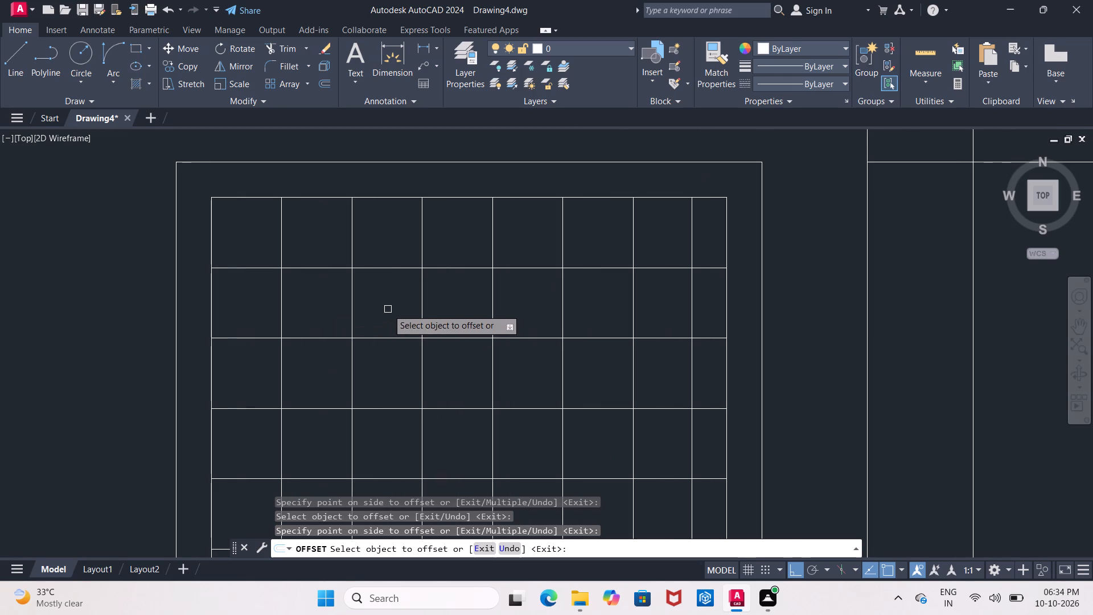
{"action": "key", "text": "o"}
{"action": "key", "text": "Return"}
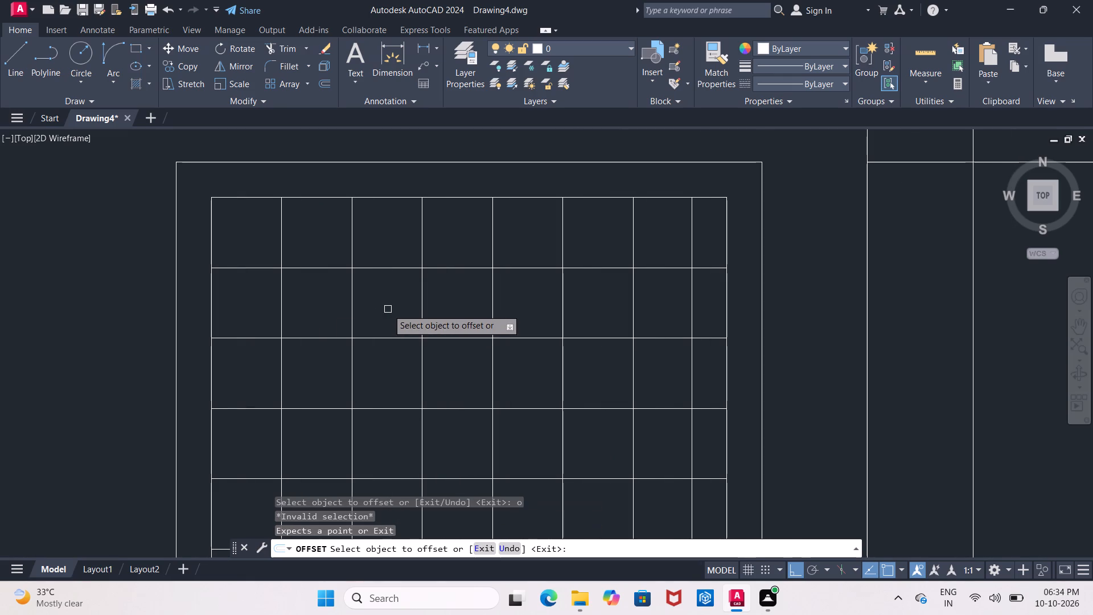
{"action": "type", "text": "3\""}
{"action": "key", "text": "Return"}
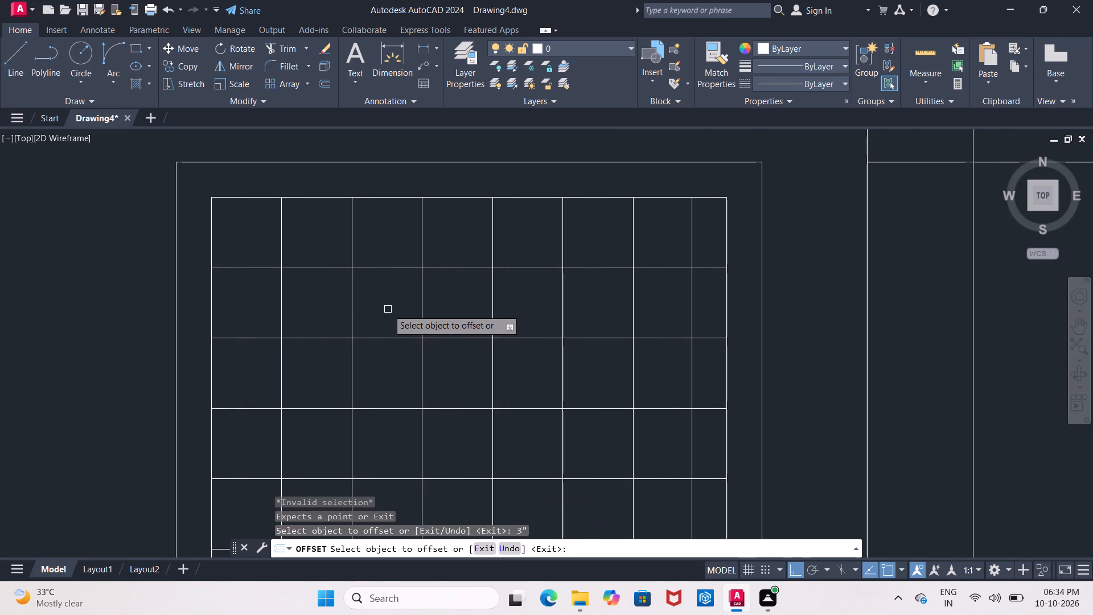
{"action": "left_click", "coordinate": [354, 312]}
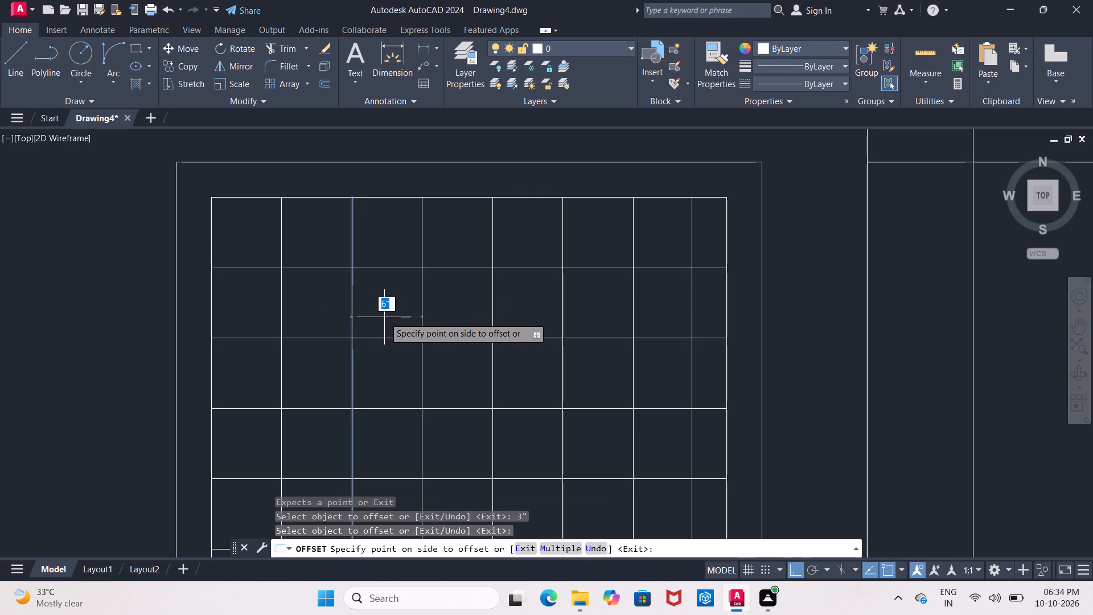
{"action": "key", "text": "BackSpace"}
{"action": "type", "text": "3\""}
{"action": "key", "text": "Return"}
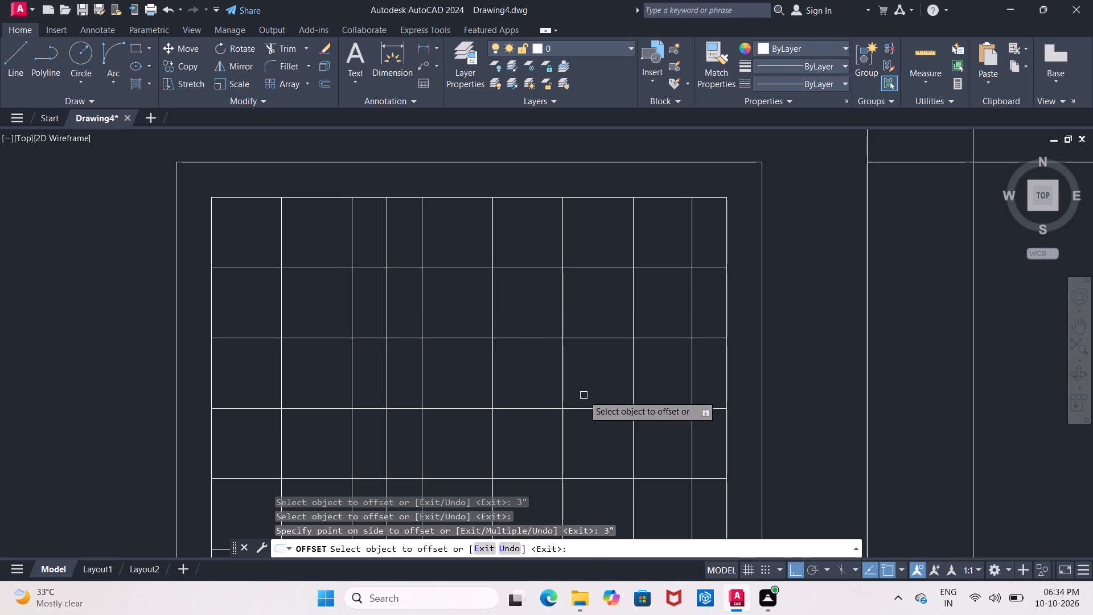
{"action": "left_click", "coordinate": [563, 309]}
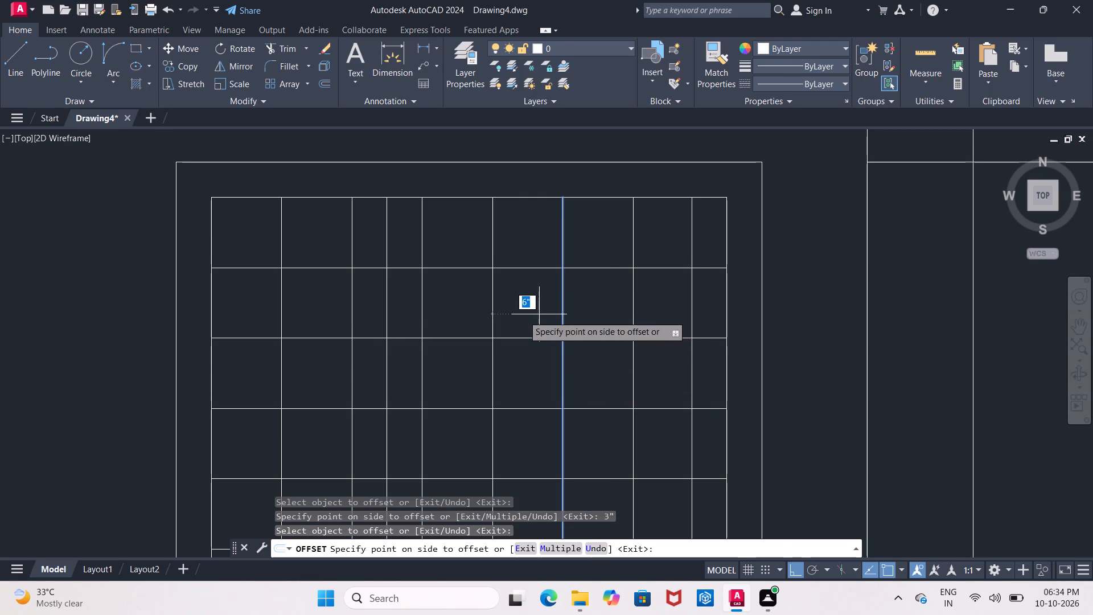
{"action": "key", "text": "3"}
{"action": "key", "text": "shift+quotedbl"}
{"action": "key", "text": "Return"}
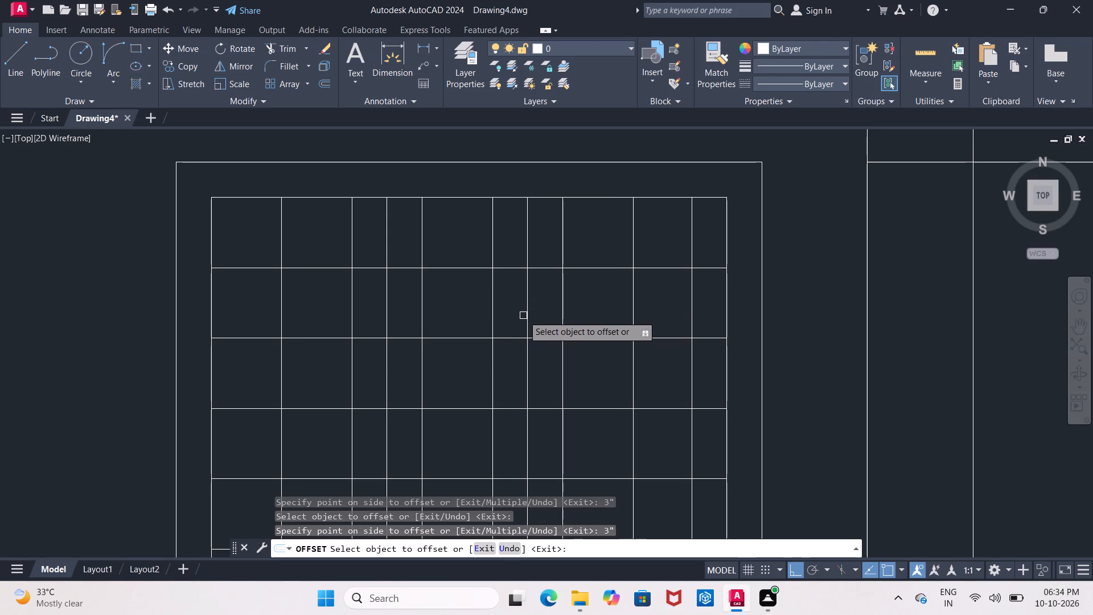
{"action": "scroll", "coordinate": [523, 315], "scroll_direction": "down", "scroll_amount": 2}
{"action": "scroll", "coordinate": [427, 359], "scroll_direction": "up", "scroll_amount": 2}
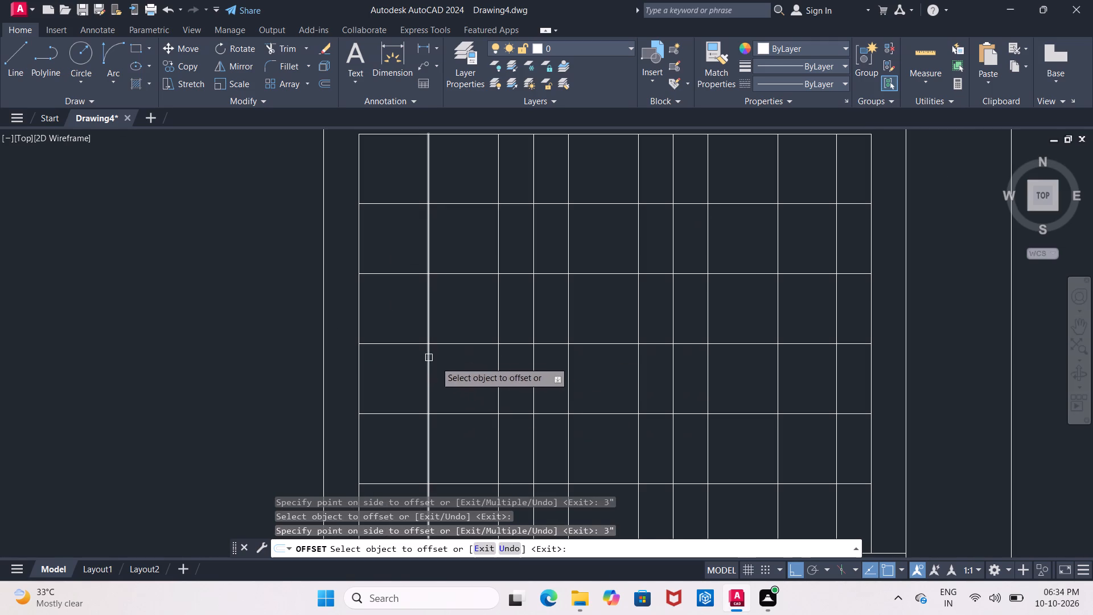
{"action": "middle_click_drag", "start_coordinate": [454, 396], "coordinate": [337, 415]}
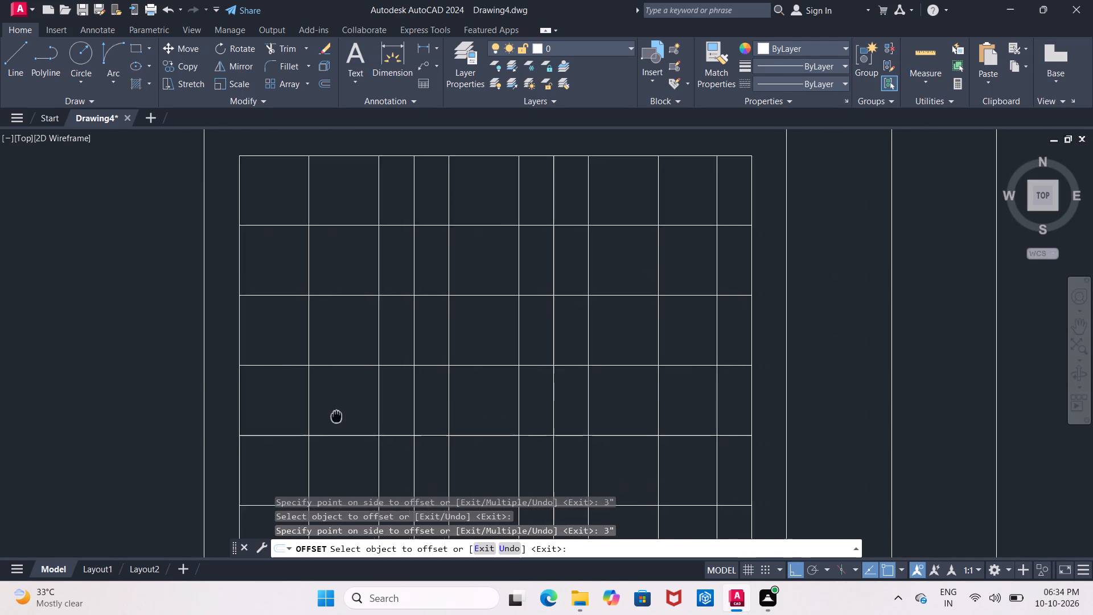
{"action": "middle_click_drag", "start_coordinate": [337, 415], "coordinate": [339, 409]}
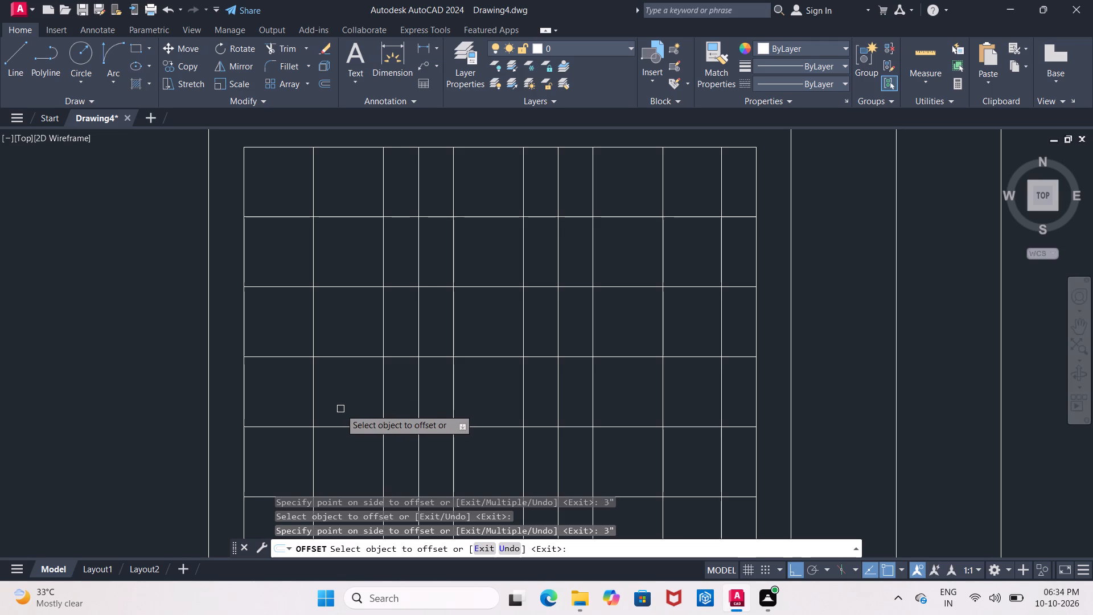
Offset the right-hand window's first vertical bar 3" leftward, toward the inner left frame line.
{"action": "scroll", "coordinate": [340, 409], "scroll_direction": "down", "scroll_amount": 1}
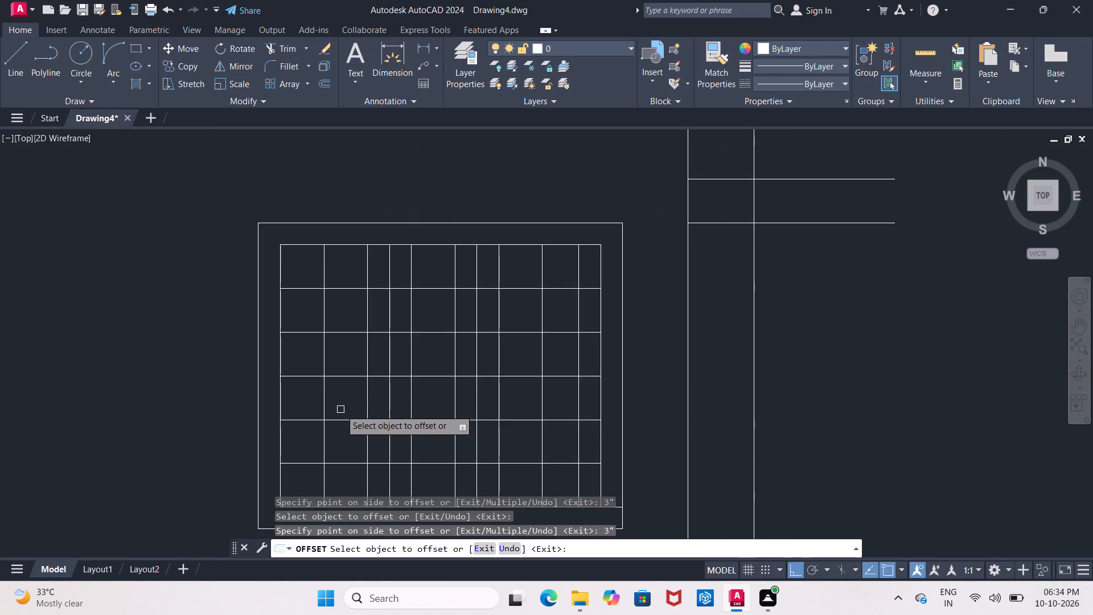
{"action": "left_click", "coordinate": [325, 364]}
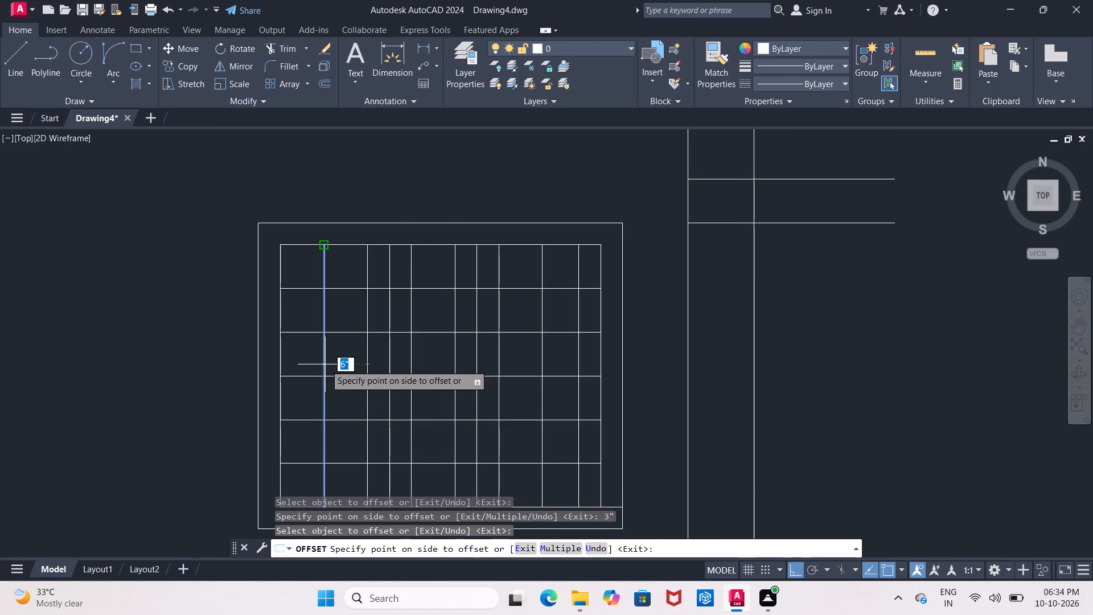
{"action": "type", "text": "3\""}
{"action": "key", "text": "Return"}
{"action": "scroll", "coordinate": [383, 375], "scroll_direction": "down", "scroll_amount": 1}
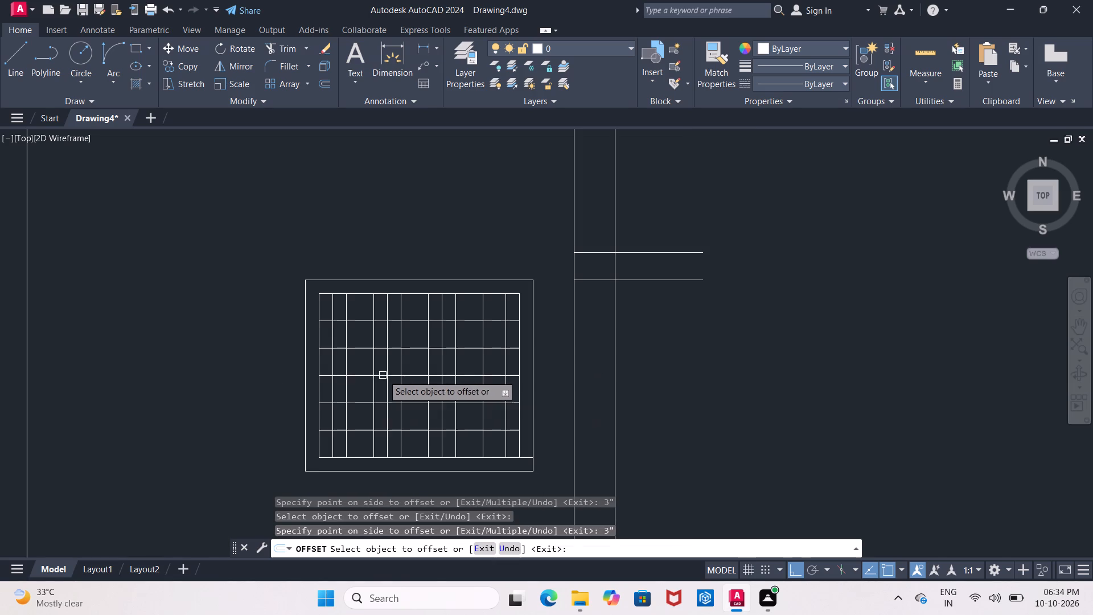
{"action": "key", "text": "Escape"}
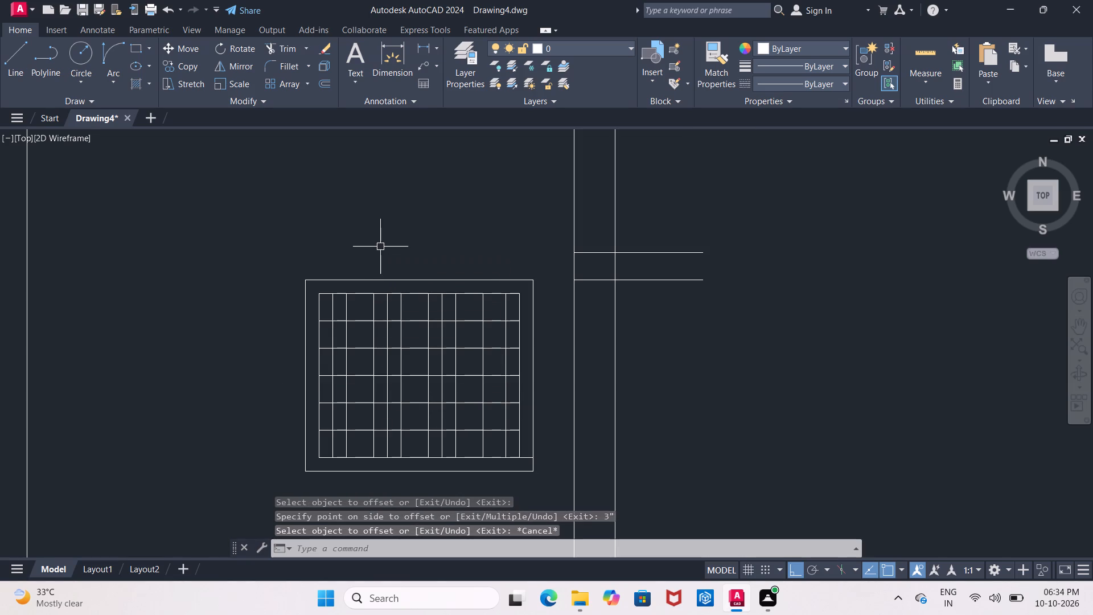
Trim the inner bottom frame line's overrun past the inner right frame line at the right-hand window's lower-right corner.
{"action": "scroll", "coordinate": [348, 255], "scroll_direction": "up", "scroll_amount": 1}
{"action": "middle_click_drag", "start_coordinate": [348, 255], "coordinate": [354, 217]}
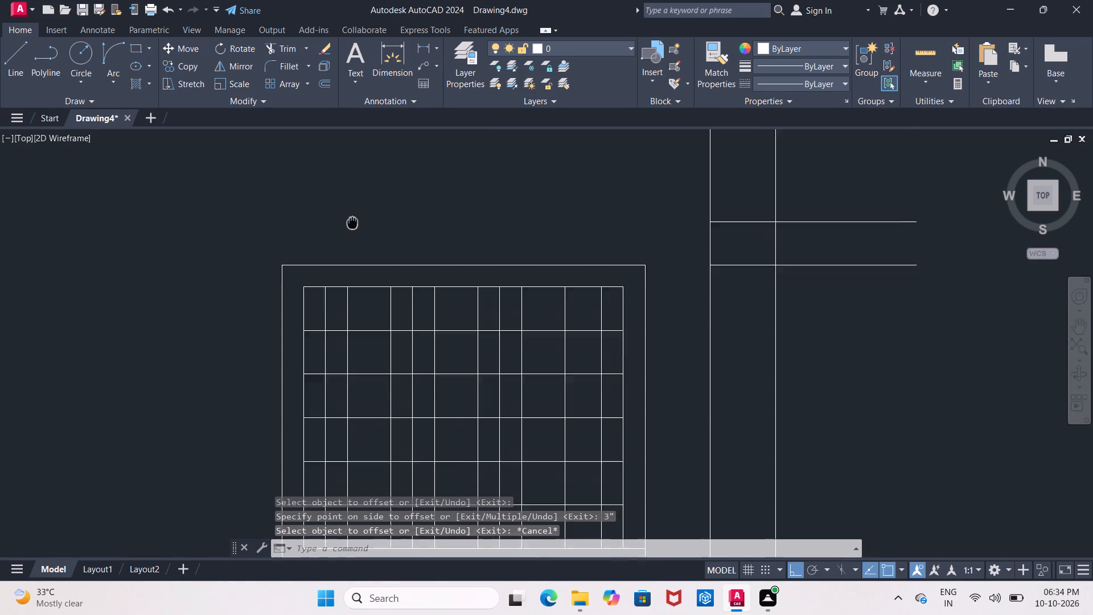
{"action": "middle_click_drag", "start_coordinate": [354, 217], "coordinate": [355, 212]}
{"action": "scroll", "coordinate": [356, 215], "scroll_direction": "down", "scroll_amount": 1}
{"action": "scroll", "coordinate": [350, 291], "scroll_direction": "down", "scroll_amount": 2}
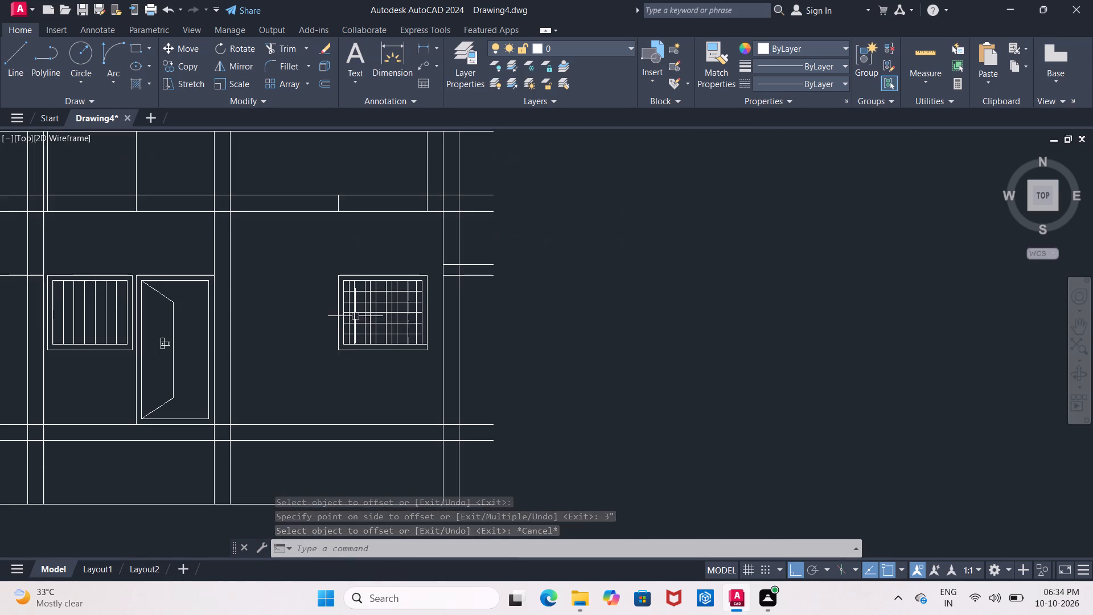
{"action": "scroll", "coordinate": [365, 364], "scroll_direction": "up", "scroll_amount": 2}
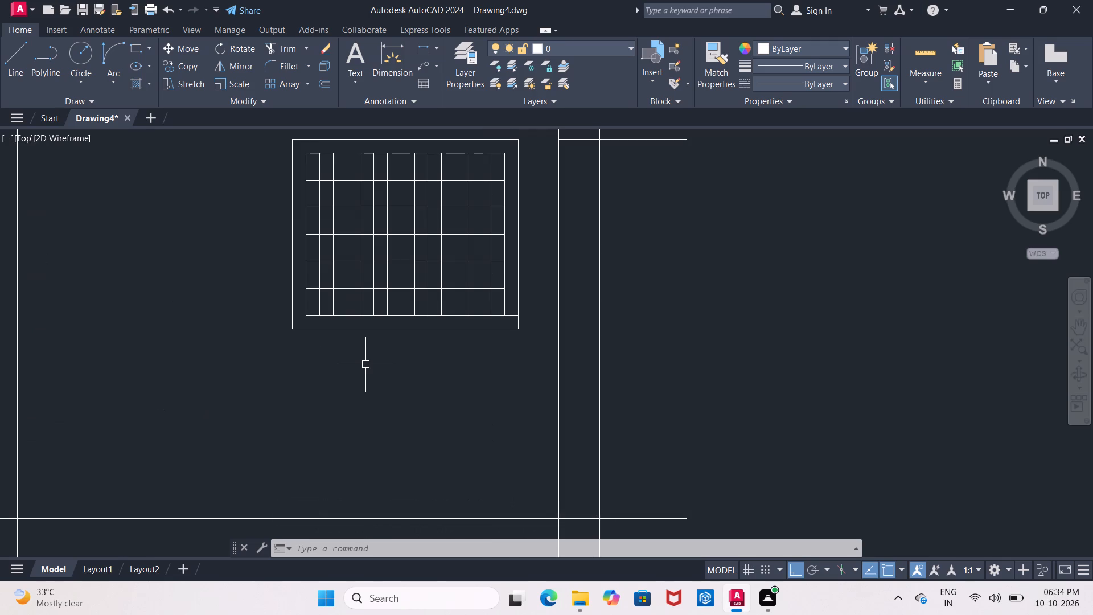
{"action": "type", "text": "tr"}
{"action": "key", "text": "Return"}
{"action": "key", "text": "Return"}
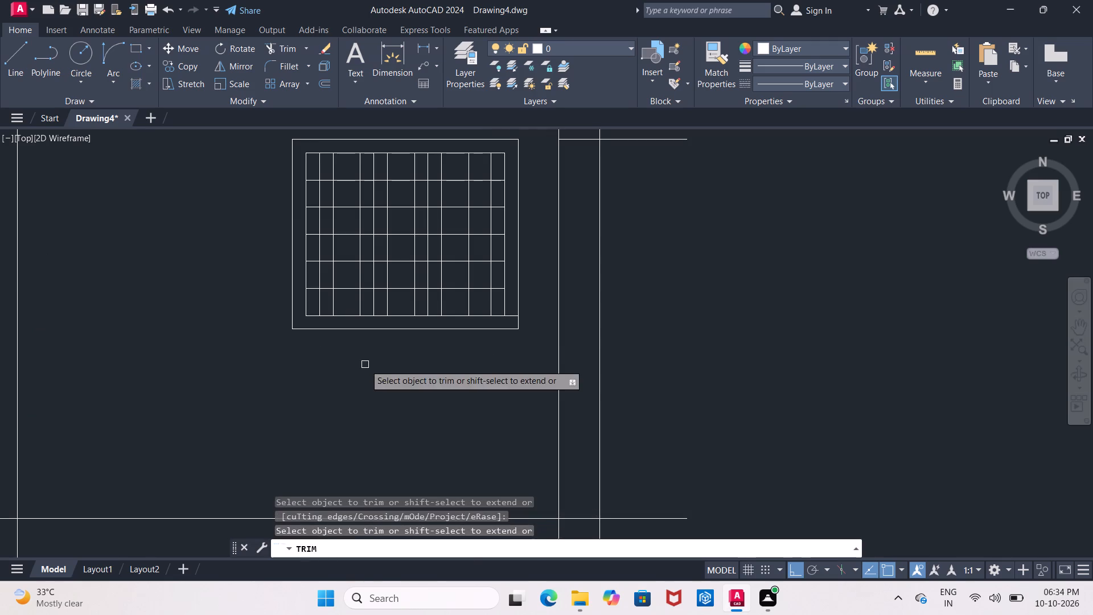
{"action": "scroll", "coordinate": [504, 327], "scroll_direction": "up", "scroll_amount": 3}
{"action": "middle_click_drag", "start_coordinate": [504, 326], "coordinate": [472, 370]}
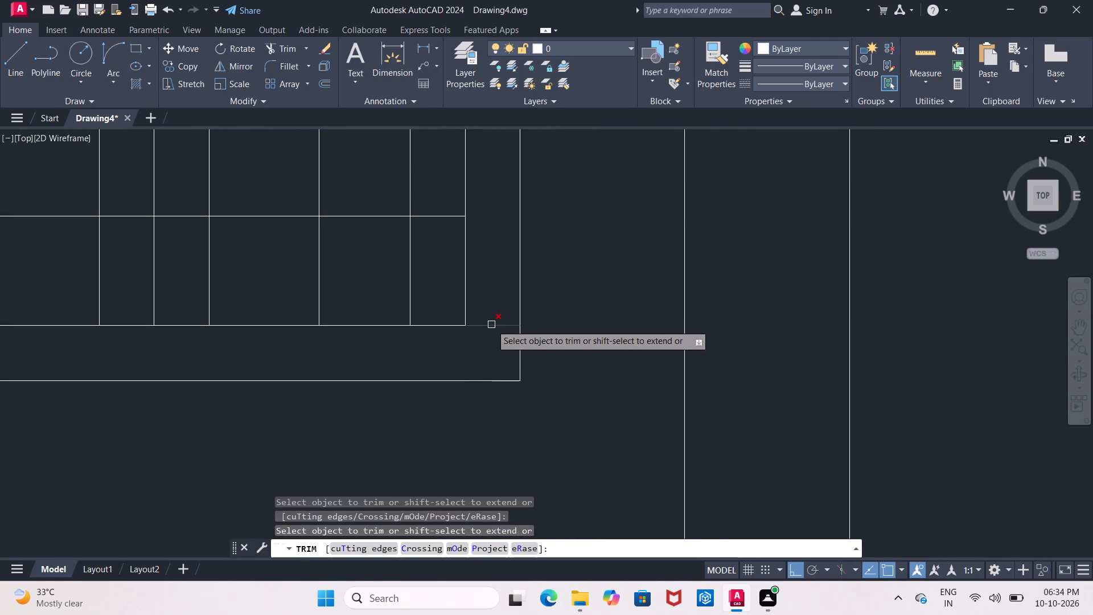
{"action": "left_click", "coordinate": [491, 325]}
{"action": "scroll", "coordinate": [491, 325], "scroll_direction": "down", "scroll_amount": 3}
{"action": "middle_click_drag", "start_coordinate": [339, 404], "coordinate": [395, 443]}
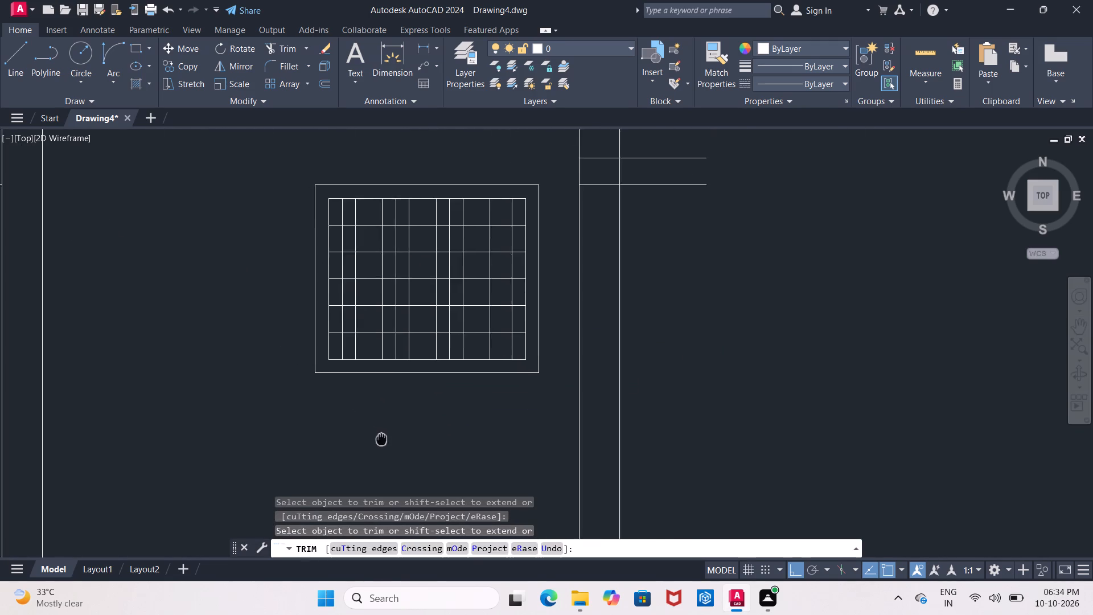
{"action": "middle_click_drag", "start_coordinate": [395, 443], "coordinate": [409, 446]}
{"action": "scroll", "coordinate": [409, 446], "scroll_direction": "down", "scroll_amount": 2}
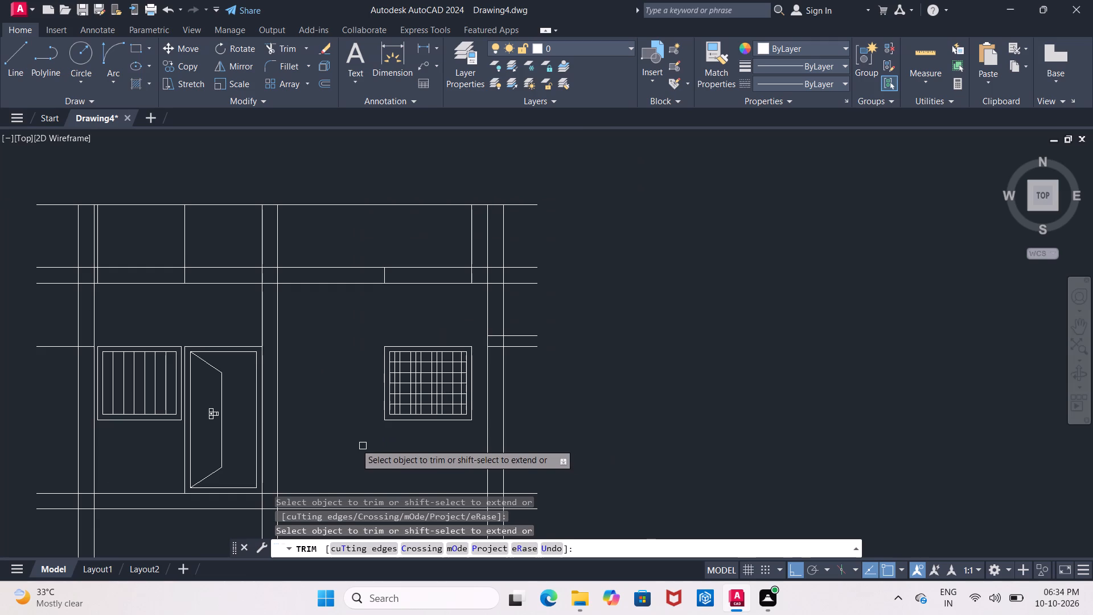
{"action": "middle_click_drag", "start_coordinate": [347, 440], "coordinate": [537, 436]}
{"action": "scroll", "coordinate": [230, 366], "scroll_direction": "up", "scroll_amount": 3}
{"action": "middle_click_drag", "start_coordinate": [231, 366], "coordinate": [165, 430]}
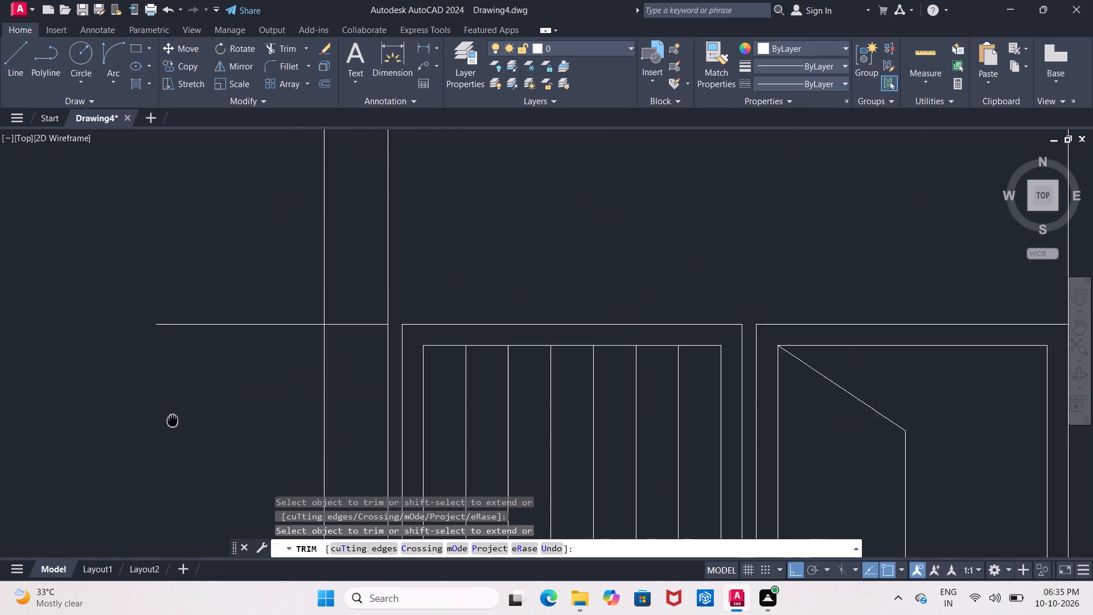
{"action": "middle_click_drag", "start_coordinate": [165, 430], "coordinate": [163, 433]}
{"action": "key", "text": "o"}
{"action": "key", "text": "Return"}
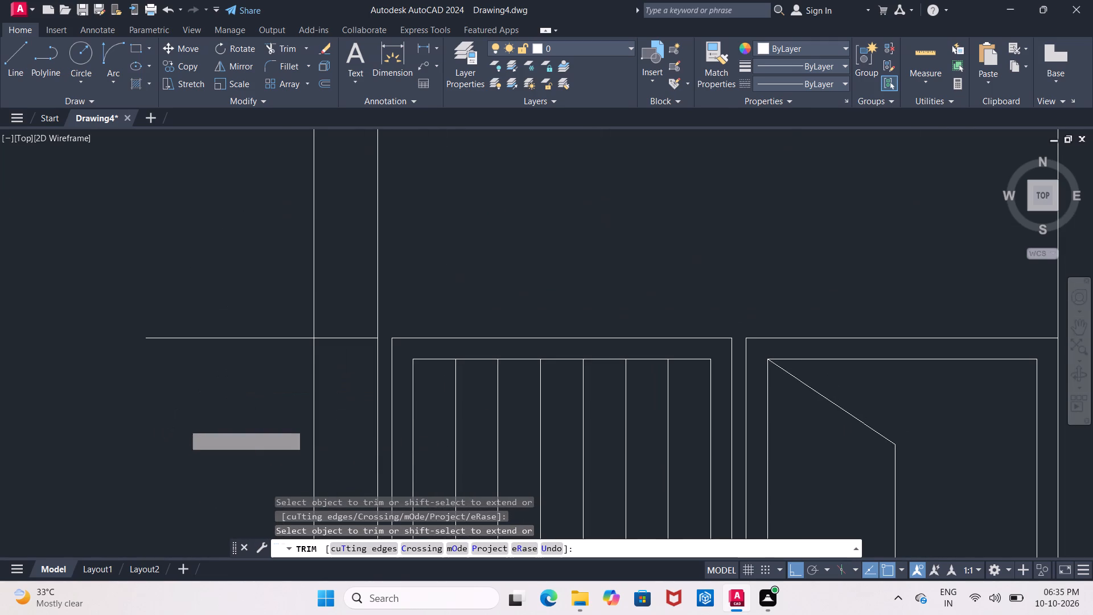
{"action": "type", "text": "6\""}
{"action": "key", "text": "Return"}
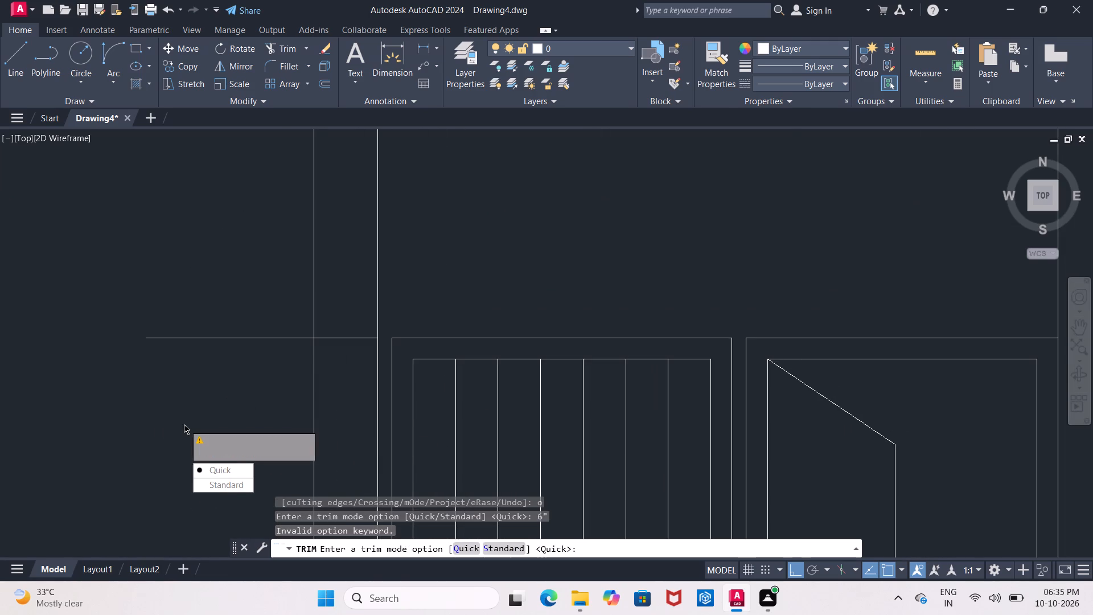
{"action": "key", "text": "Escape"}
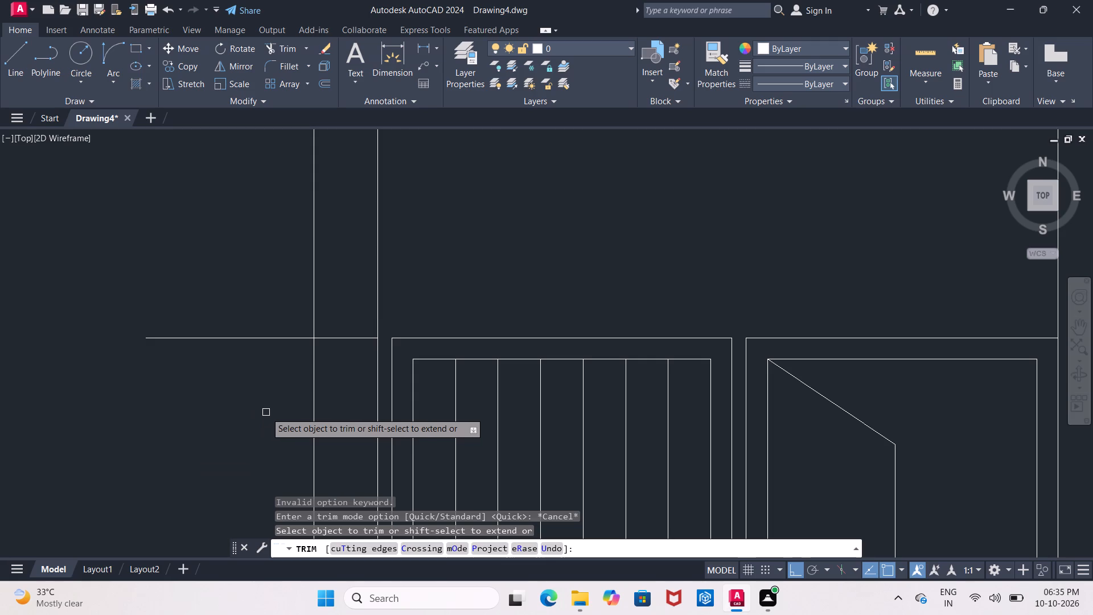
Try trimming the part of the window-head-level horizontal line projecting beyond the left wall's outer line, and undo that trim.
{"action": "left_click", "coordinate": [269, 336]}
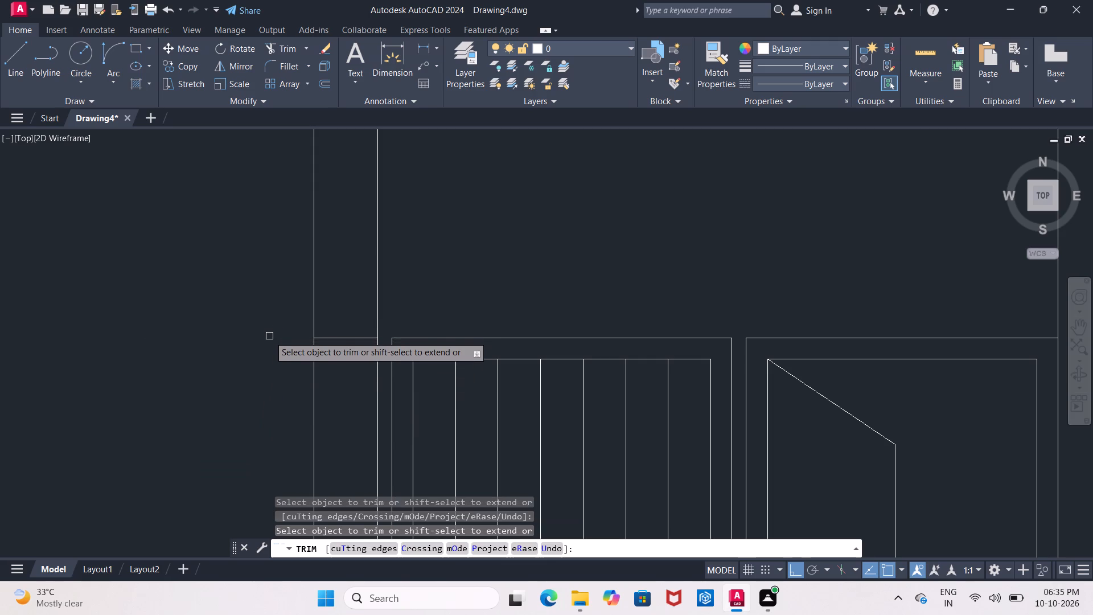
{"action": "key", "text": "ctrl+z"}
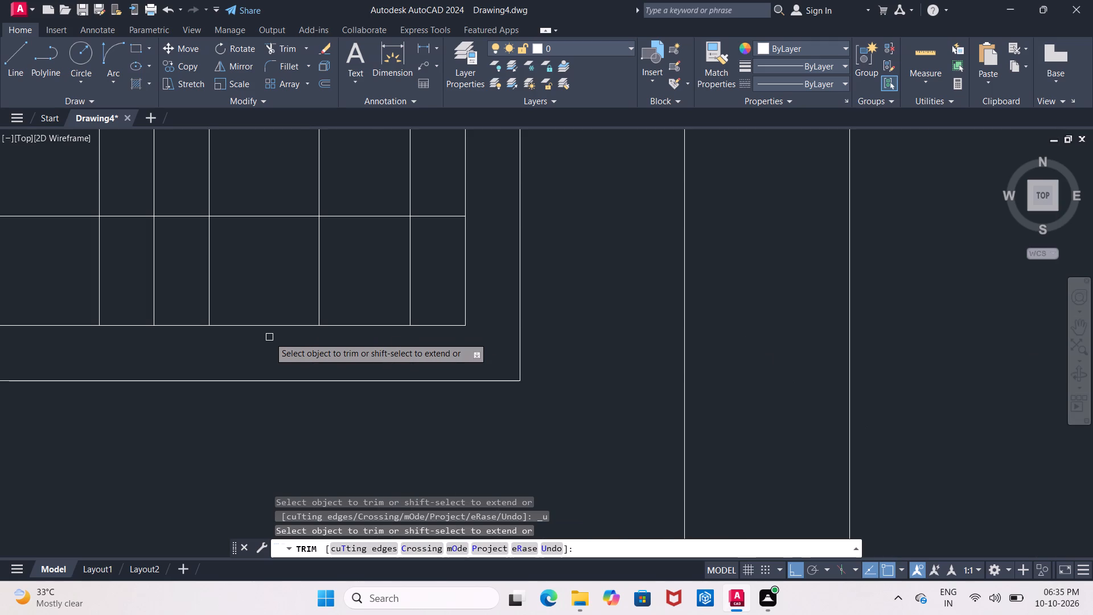
Offset the horizontal line projecting through the left wall at window-head level 3" upward.
{"action": "scroll", "coordinate": [269, 341], "scroll_direction": "down", "scroll_amount": 5}
{"action": "middle_click_drag", "start_coordinate": [165, 327], "coordinate": [395, 335]}
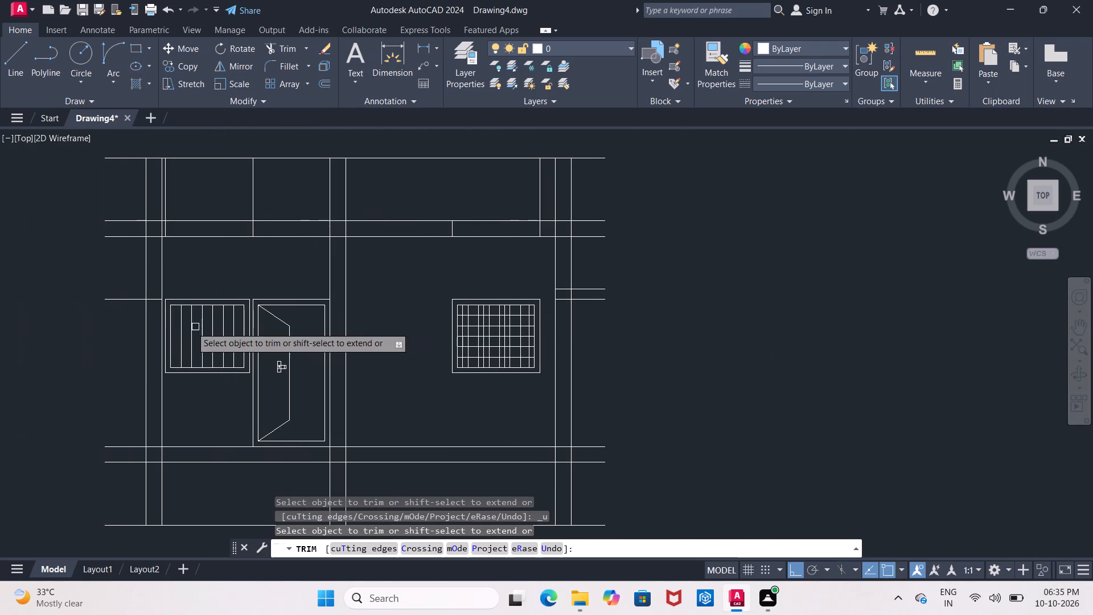
{"action": "scroll", "coordinate": [103, 318], "scroll_direction": "up", "scroll_amount": 3}
{"action": "middle_click_drag", "start_coordinate": [104, 322], "coordinate": [100, 335]}
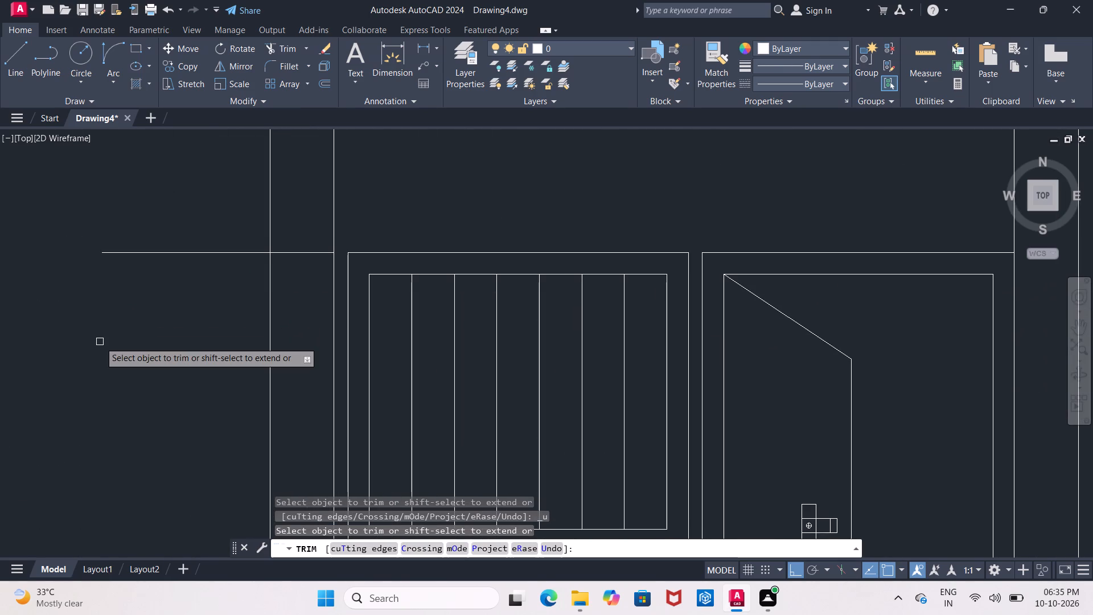
{"action": "key", "text": "Escape"}
{"action": "key", "text": "o"}
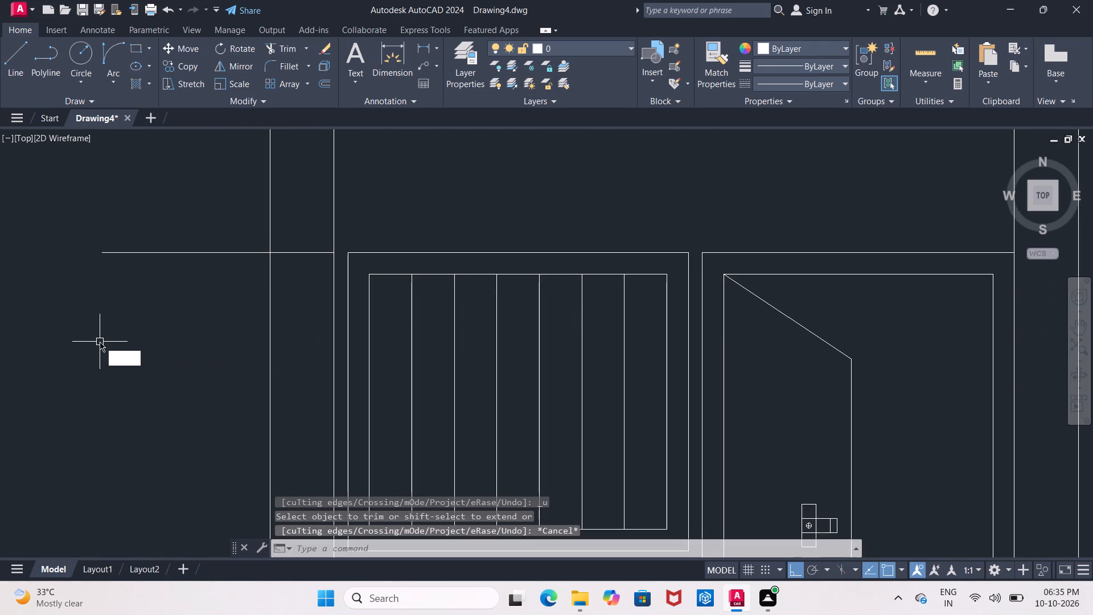
{"action": "key", "text": "Return"}
{"action": "type", "text": "3\""}
{"action": "key", "text": "Return"}
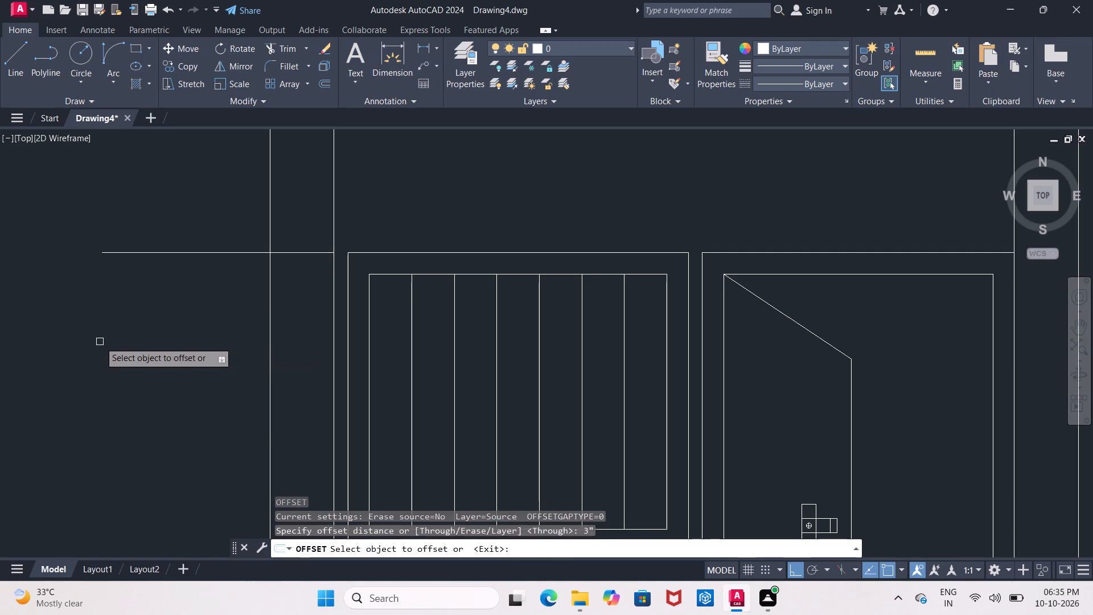
{"action": "left_click", "coordinate": [198, 252]}
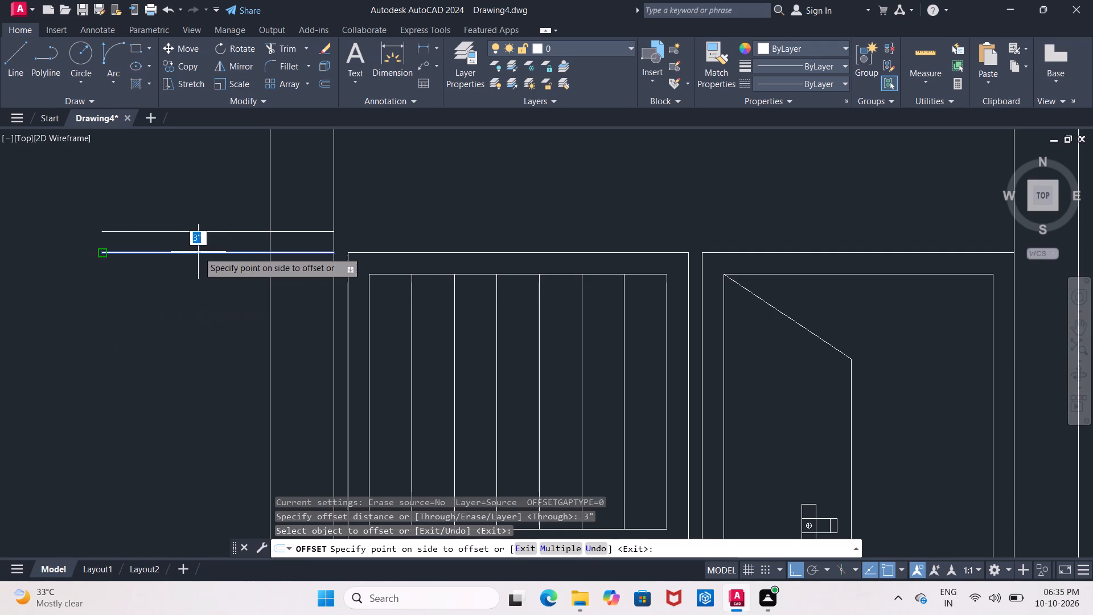
{"action": "left_click", "coordinate": [204, 224]}
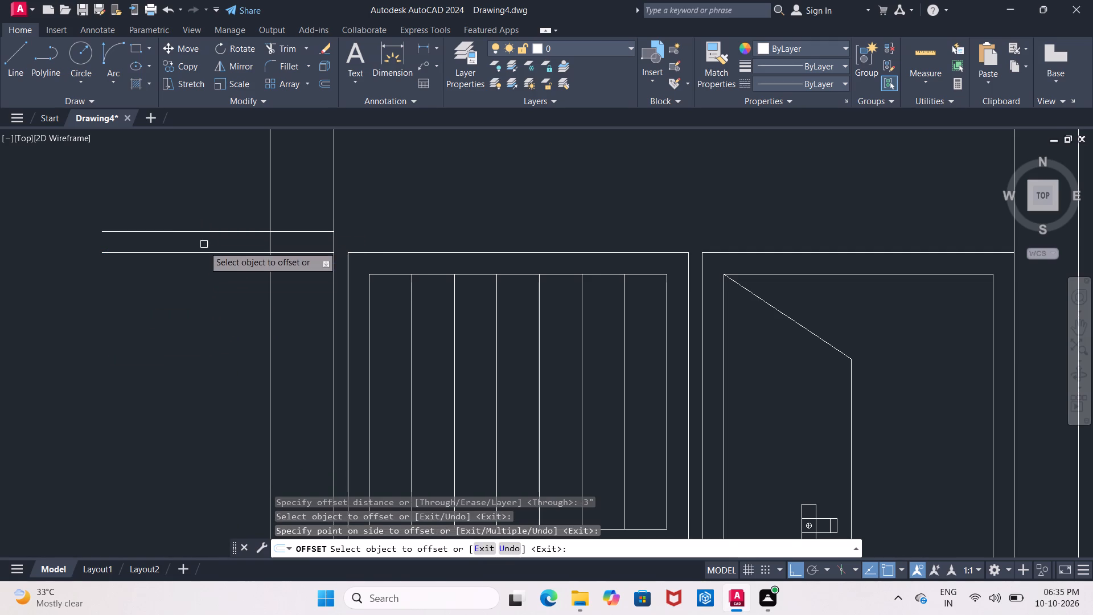
{"action": "middle_click_drag", "start_coordinate": [186, 302], "coordinate": [179, 356]}
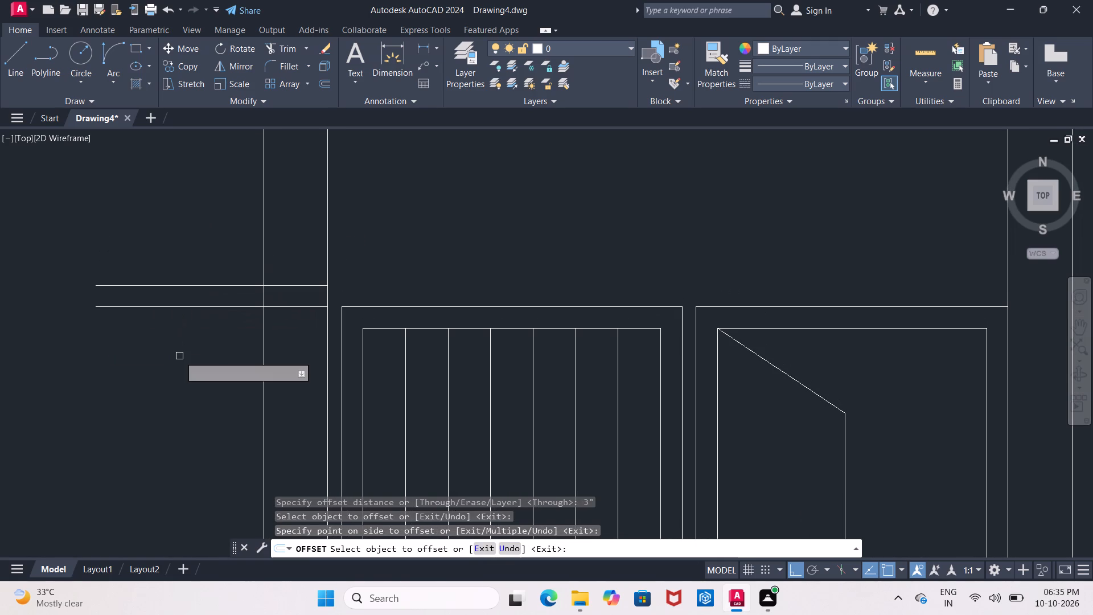
{"action": "key", "text": "Escape"}
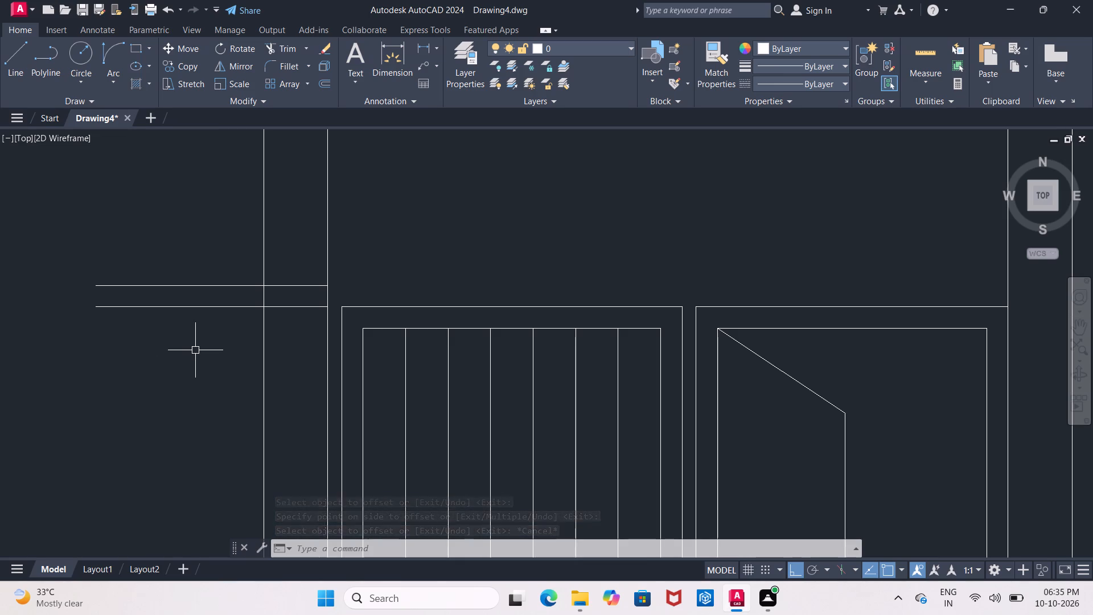
Offset the left wall's outer vertical line 1'5" outward to the left.
{"action": "key", "text": "o"}
{"action": "key", "text": "Return"}
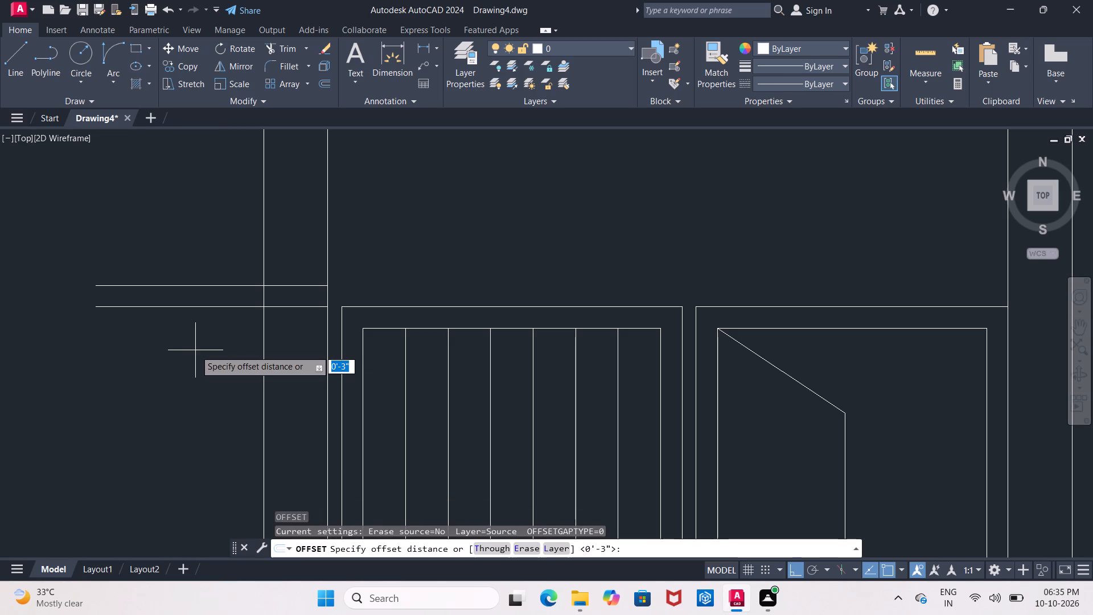
{"action": "key", "text": "1"}
{"action": "type", "text": "'5\""}
{"action": "key", "text": "Return"}
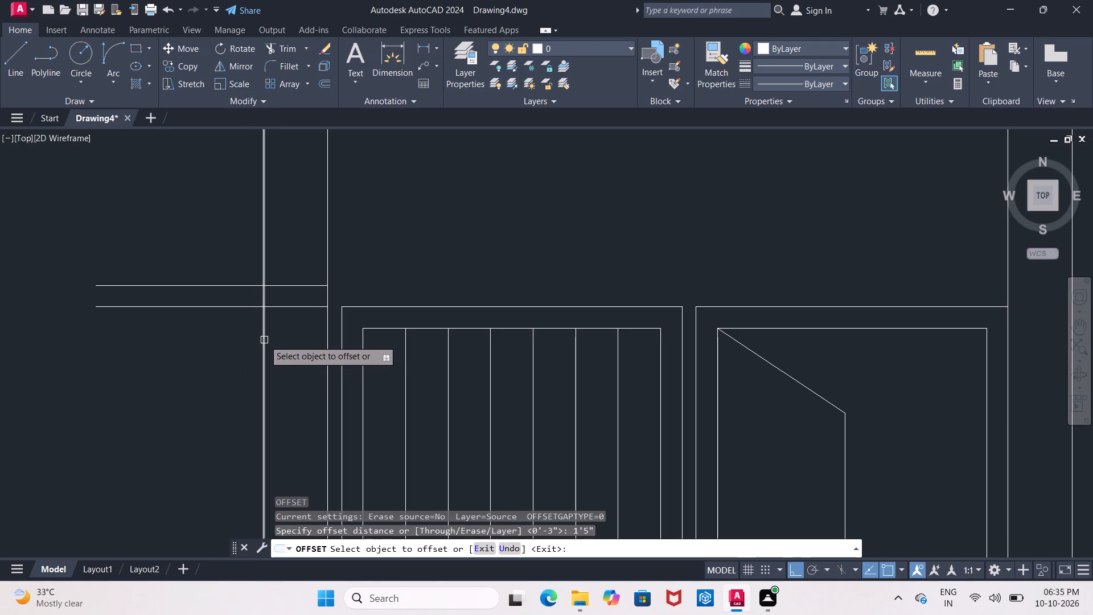
{"action": "left_click", "coordinate": [264, 340]}
{"action": "left_click", "coordinate": [204, 347]}
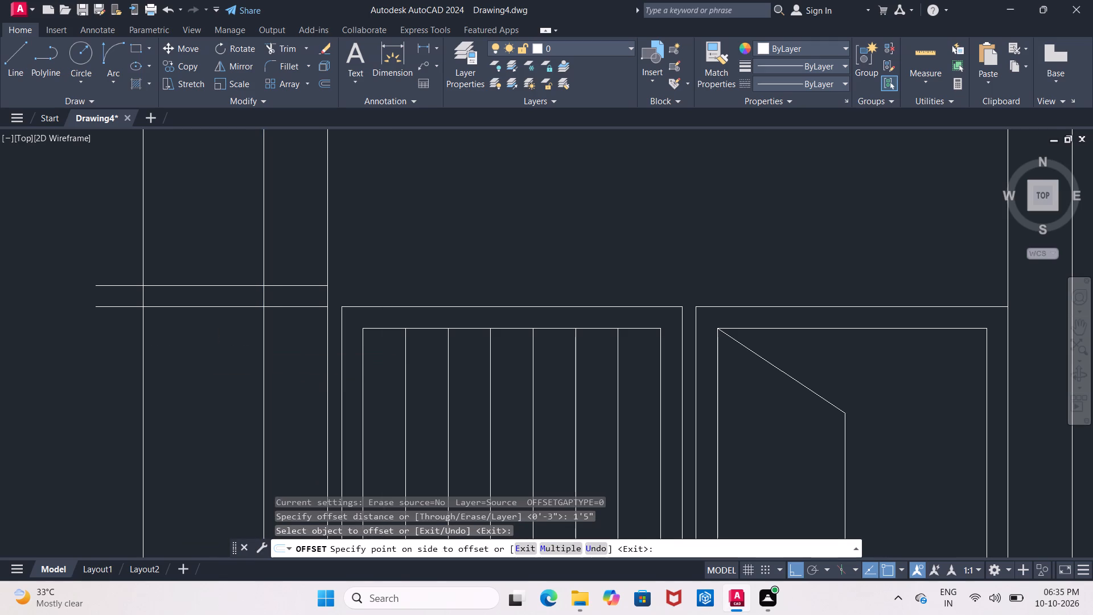
{"action": "scroll", "coordinate": [204, 347], "scroll_direction": "down", "scroll_amount": 2}
{"action": "scroll", "coordinate": [211, 343], "scroll_direction": "up", "scroll_amount": 2}
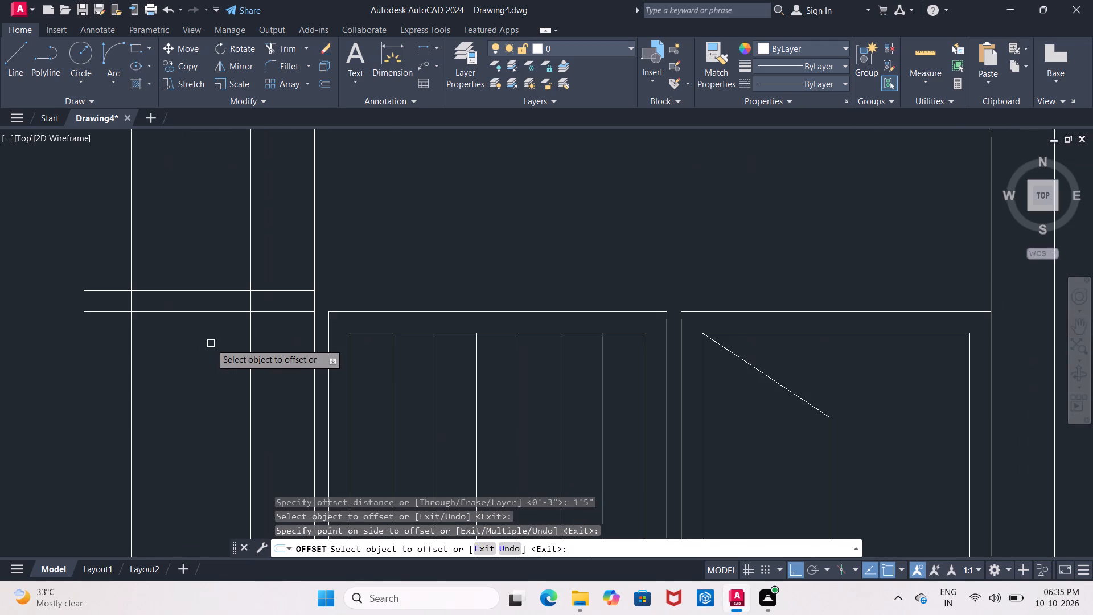
{"action": "scroll", "coordinate": [130, 338], "scroll_direction": "up", "scroll_amount": 2}
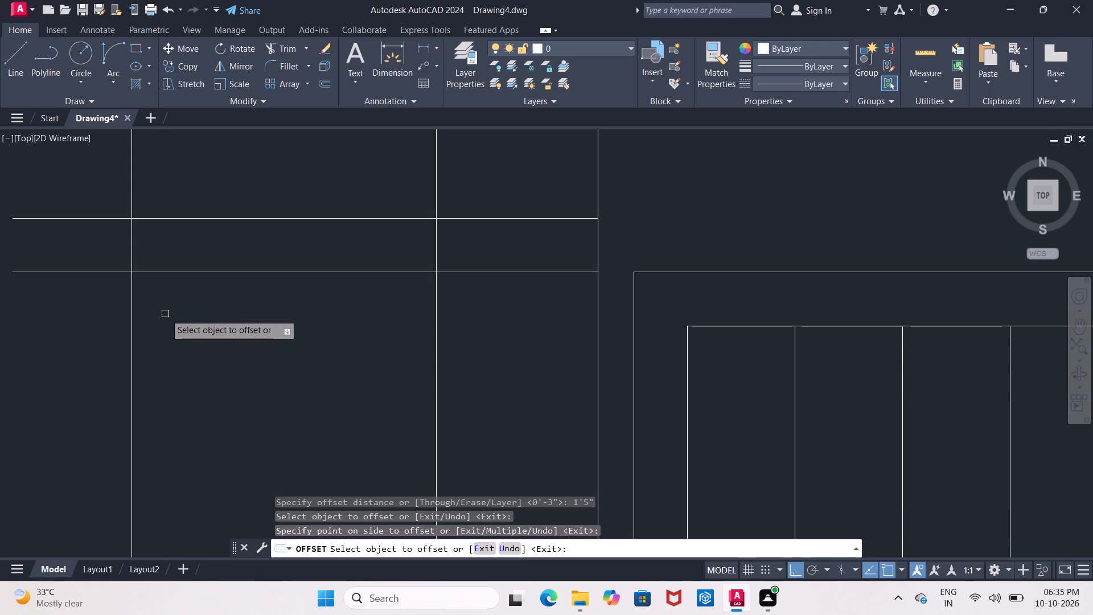
{"action": "key", "text": "Escape"}
Offset the lower horizontal projection line at the left wall 1" upward.
{"action": "key", "text": "o"}
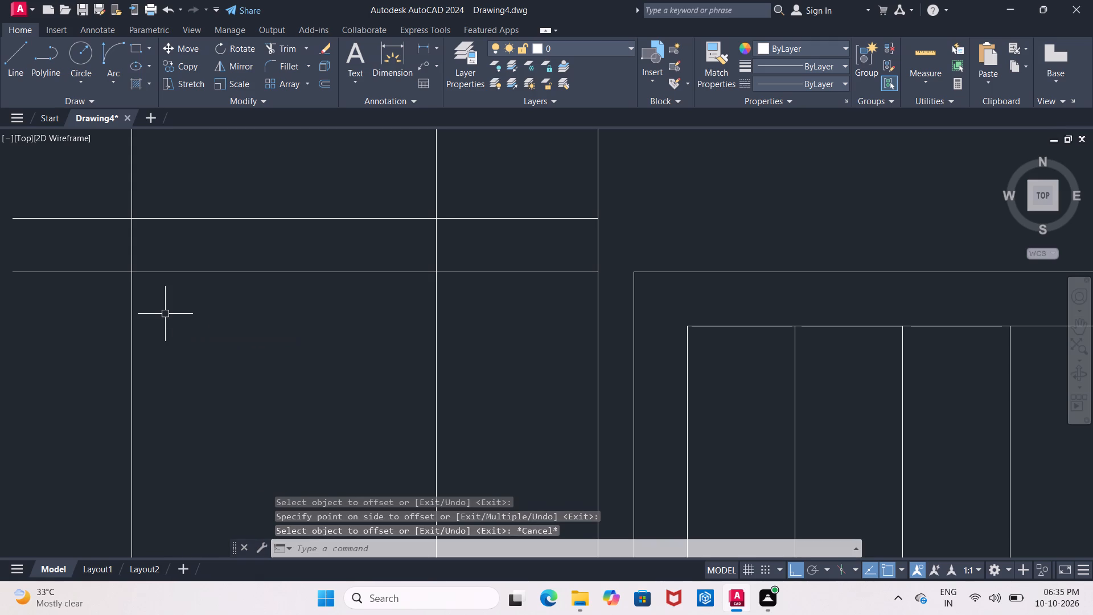
{"action": "key", "text": "Return"}
{"action": "type", "text": "2\""}
{"action": "key", "text": "Return"}
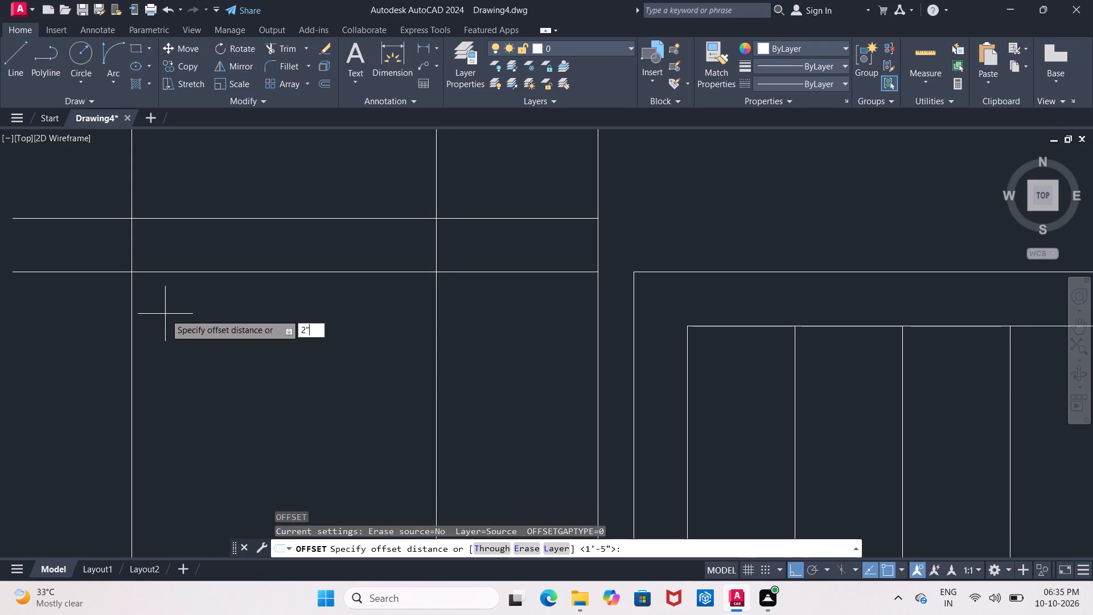
{"action": "left_click", "coordinate": [199, 269]}
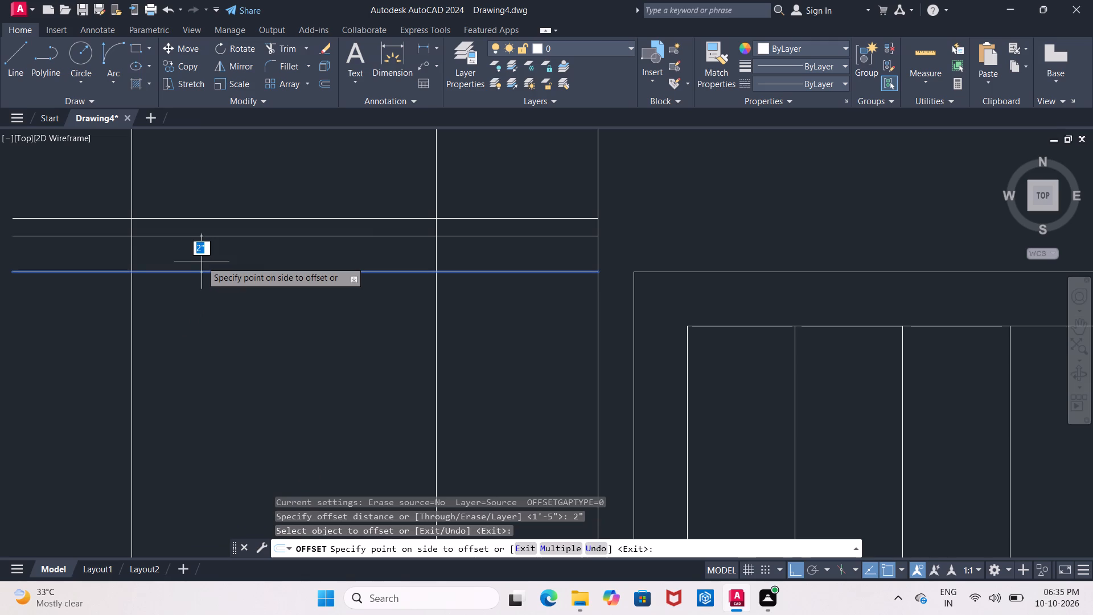
{"action": "type", "text": "1\""}
{"action": "key", "text": "Return"}
{"action": "key", "text": "Escape"}
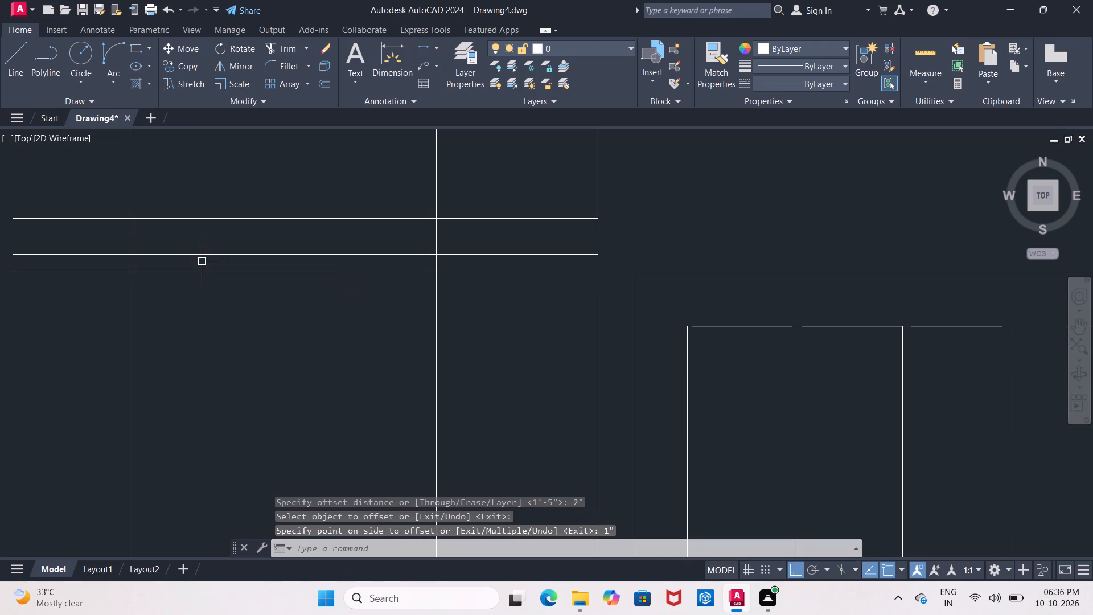
With Ortho off, draw a sloping line from the outermost vertical at the middle horizontal up to the wall's outer line at the top horizontal.
{"action": "left_click", "coordinate": [14, 51]}
{"action": "left_click", "coordinate": [801, 569]}
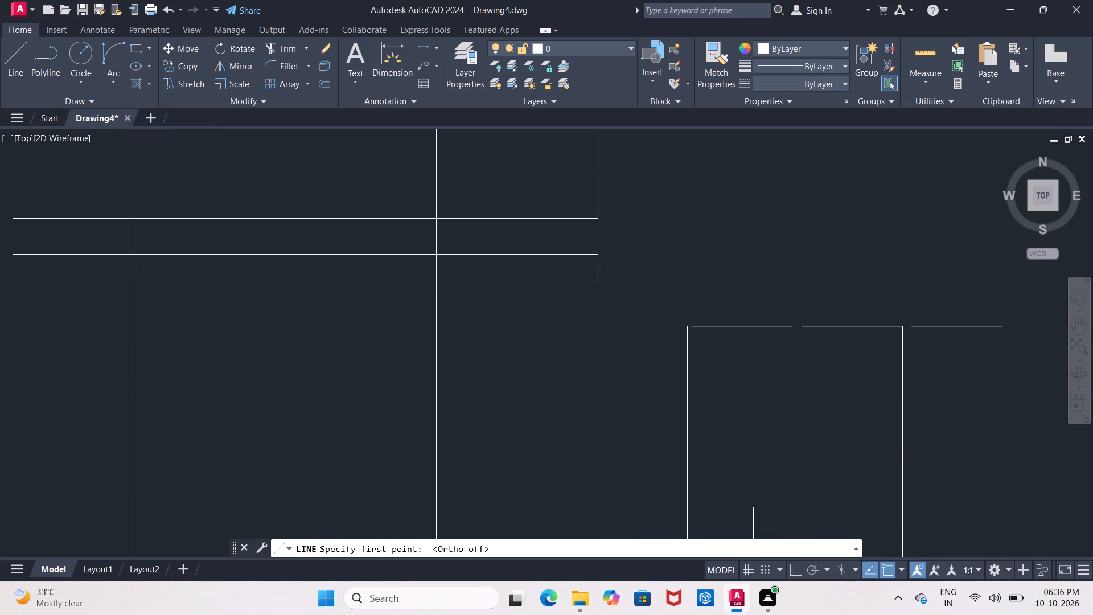
{"action": "left_click", "coordinate": [132, 256]}
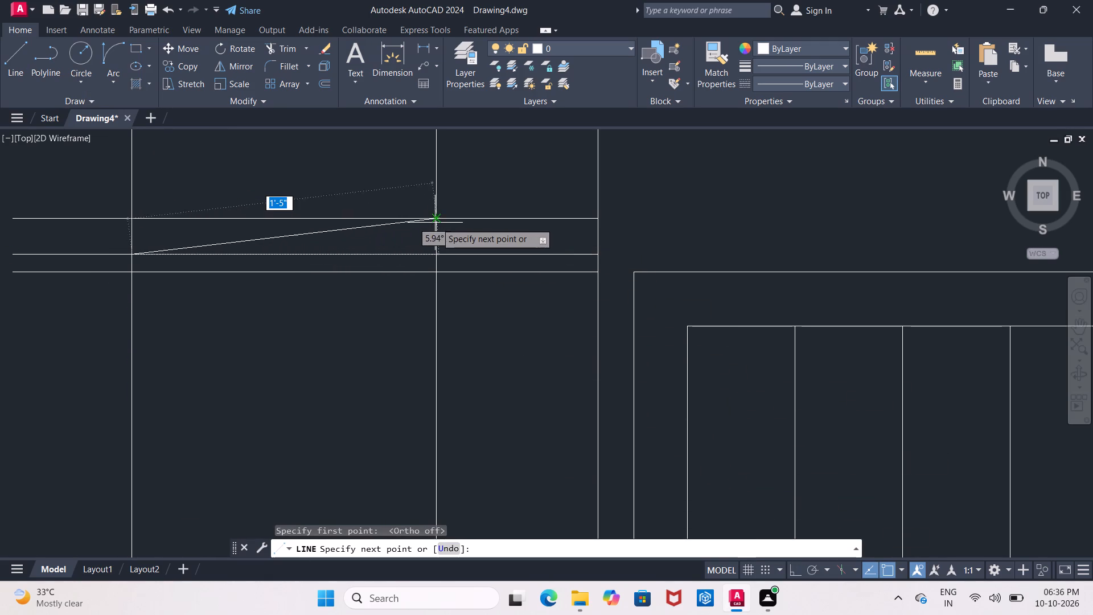
{"action": "scroll", "coordinate": [439, 222], "scroll_direction": "up", "scroll_amount": 3}
{"action": "left_click", "coordinate": [417, 206]}
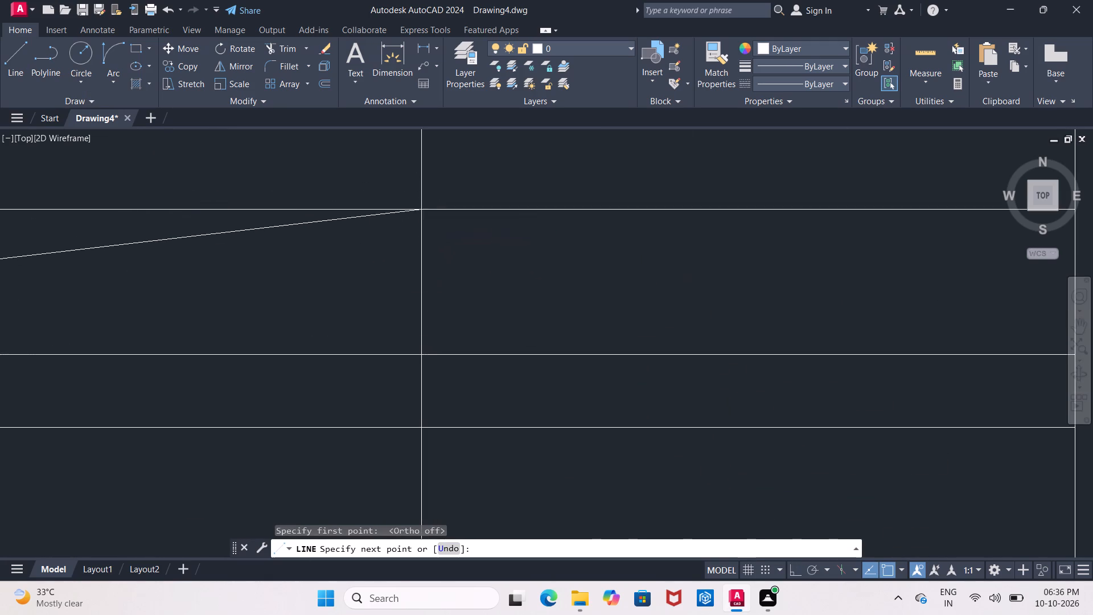
{"action": "scroll", "coordinate": [418, 209], "scroll_direction": "down", "scroll_amount": 1}
{"action": "key", "text": "Escape"}
{"action": "middle_click_drag", "start_coordinate": [368, 264], "coordinate": [461, 282]}
{"action": "scroll", "coordinate": [460, 281], "scroll_direction": "down", "scroll_amount": 2}
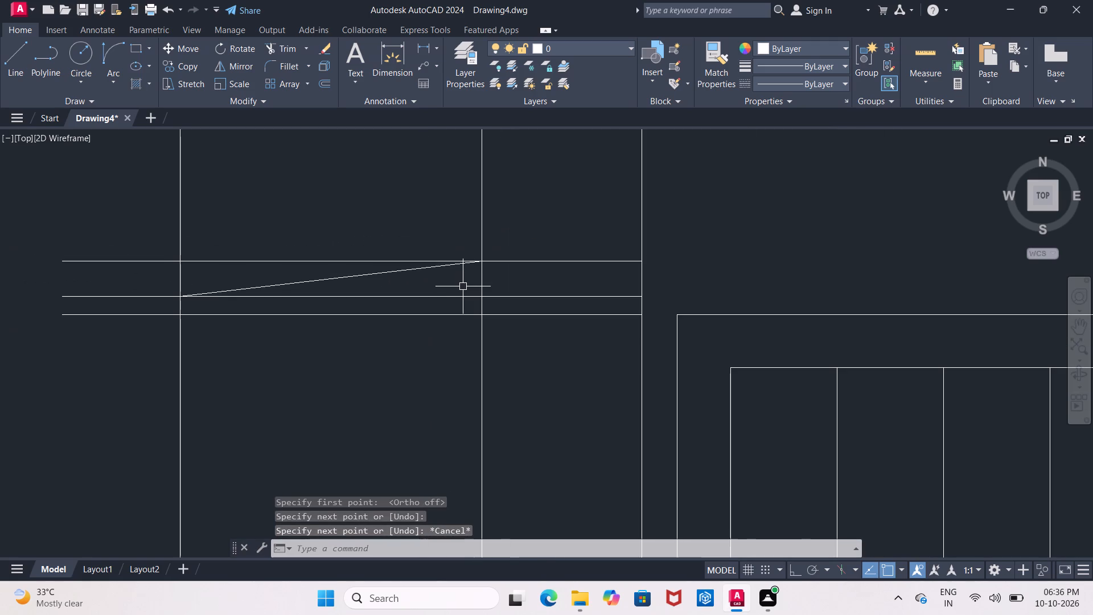
{"action": "key", "text": "Escape"}
Trim the top horizontal line above the slope and the outermost vertical line above the left projection.
{"action": "type", "text": "tr"}
{"action": "key", "text": "Return"}
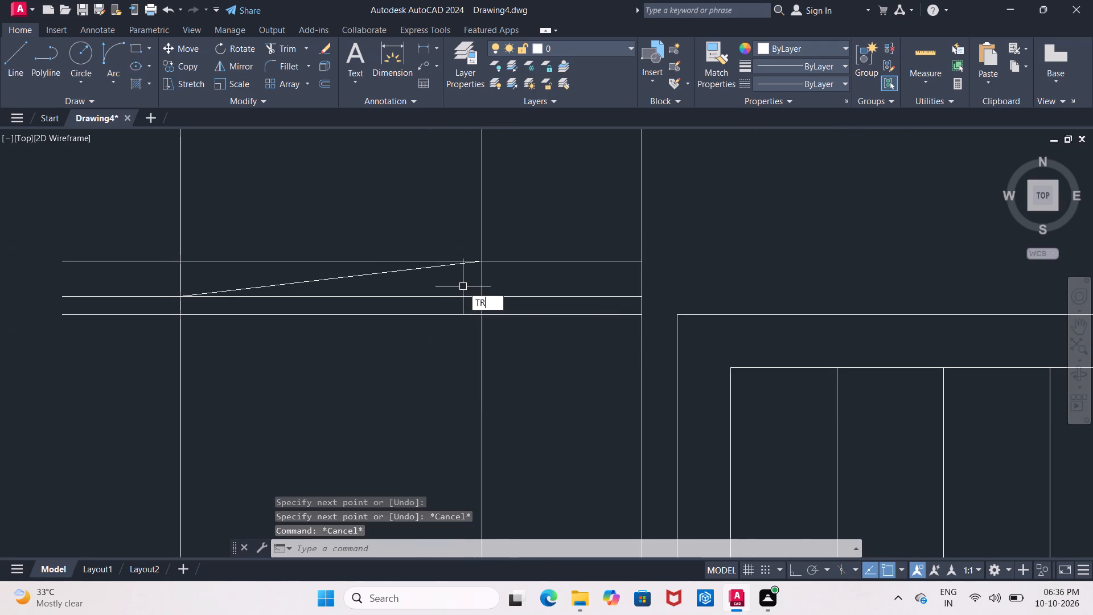
{"action": "key", "text": "Return"}
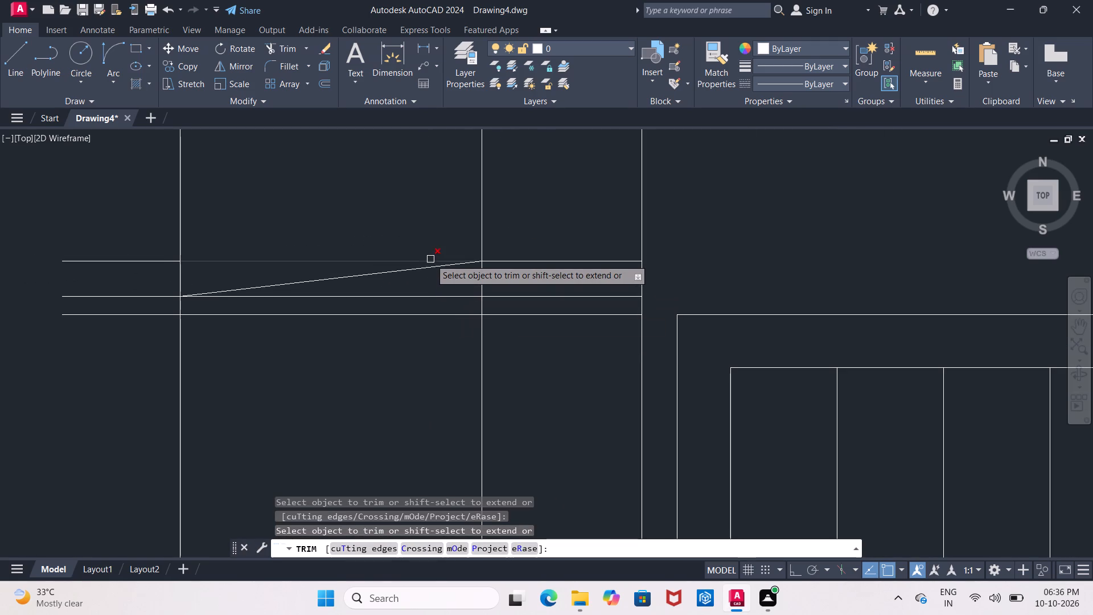
{"action": "left_click", "coordinate": [430, 259]}
{"action": "left_click_drag", "start_coordinate": [132, 218], "coordinate": [301, 220]}
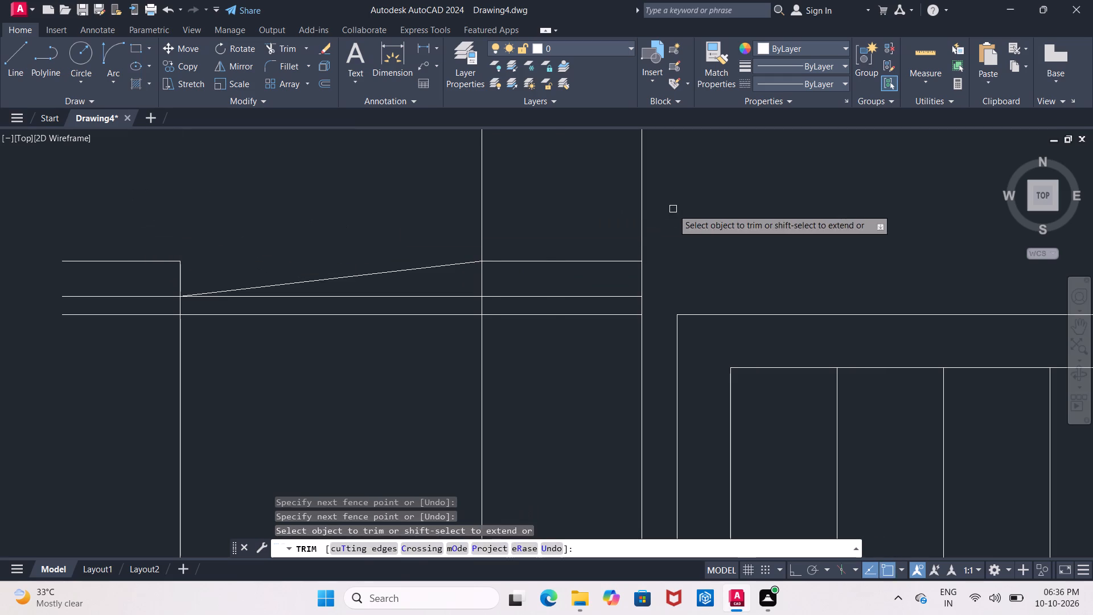
{"action": "left_click", "coordinate": [673, 209]}
{"action": "scroll", "coordinate": [655, 235], "scroll_direction": "down", "scroll_amount": 3}
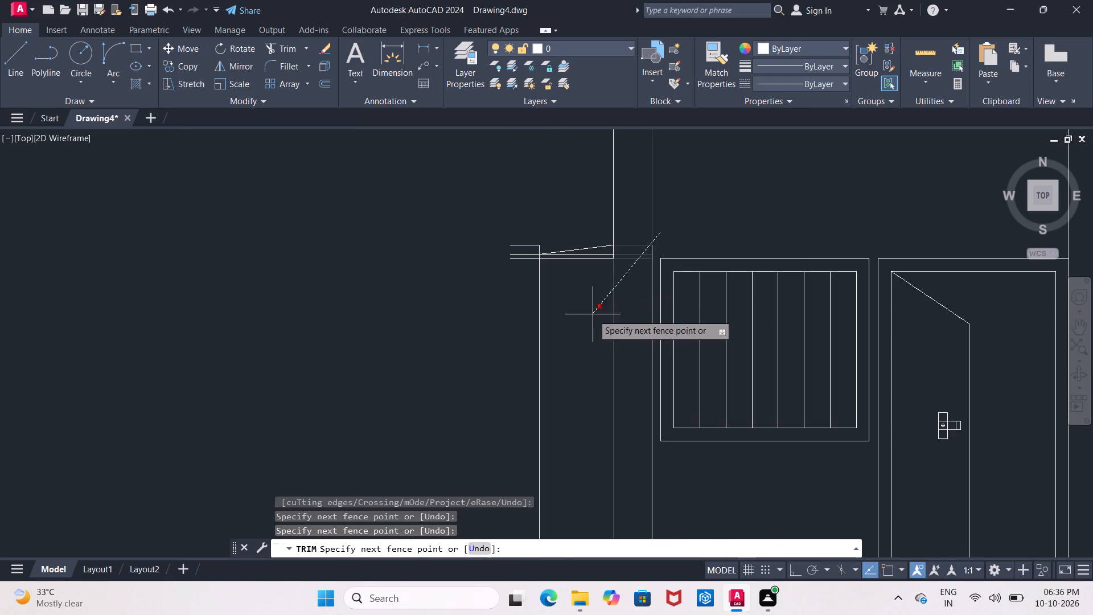
{"action": "key", "text": "Escape"}
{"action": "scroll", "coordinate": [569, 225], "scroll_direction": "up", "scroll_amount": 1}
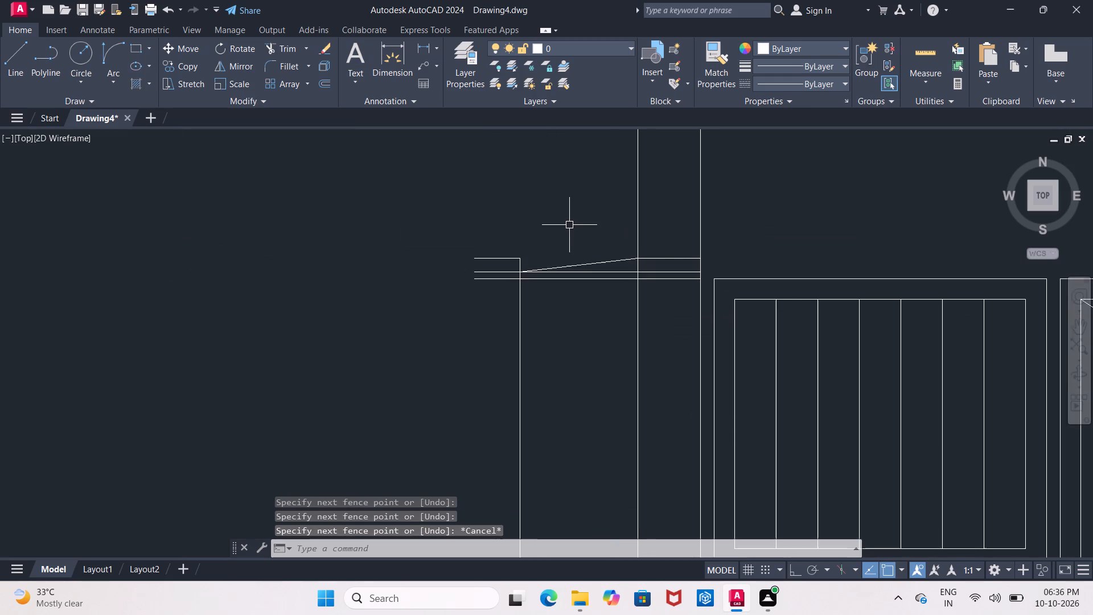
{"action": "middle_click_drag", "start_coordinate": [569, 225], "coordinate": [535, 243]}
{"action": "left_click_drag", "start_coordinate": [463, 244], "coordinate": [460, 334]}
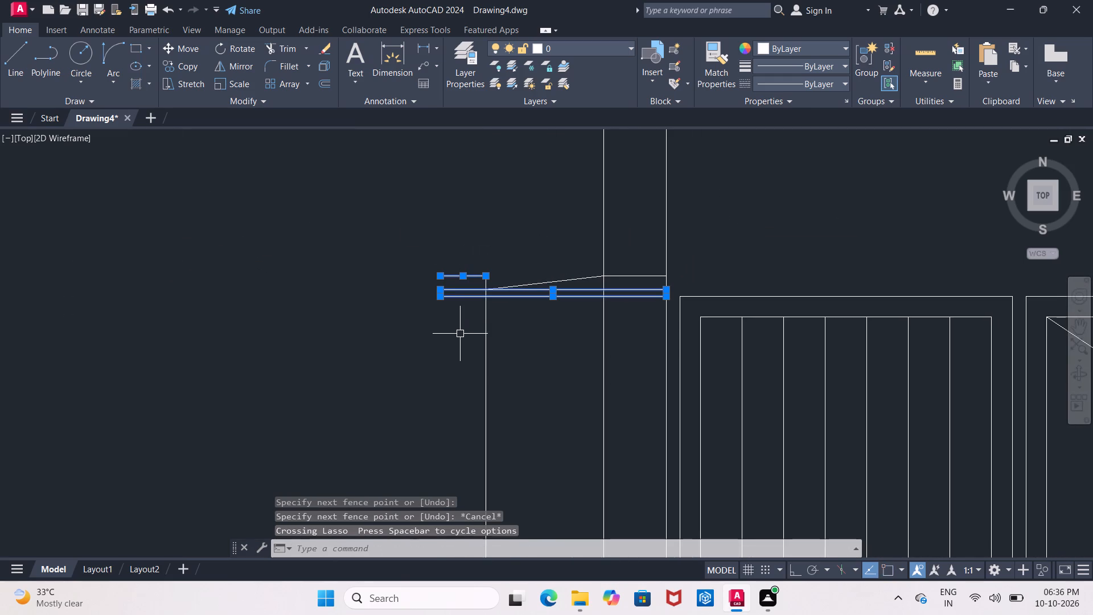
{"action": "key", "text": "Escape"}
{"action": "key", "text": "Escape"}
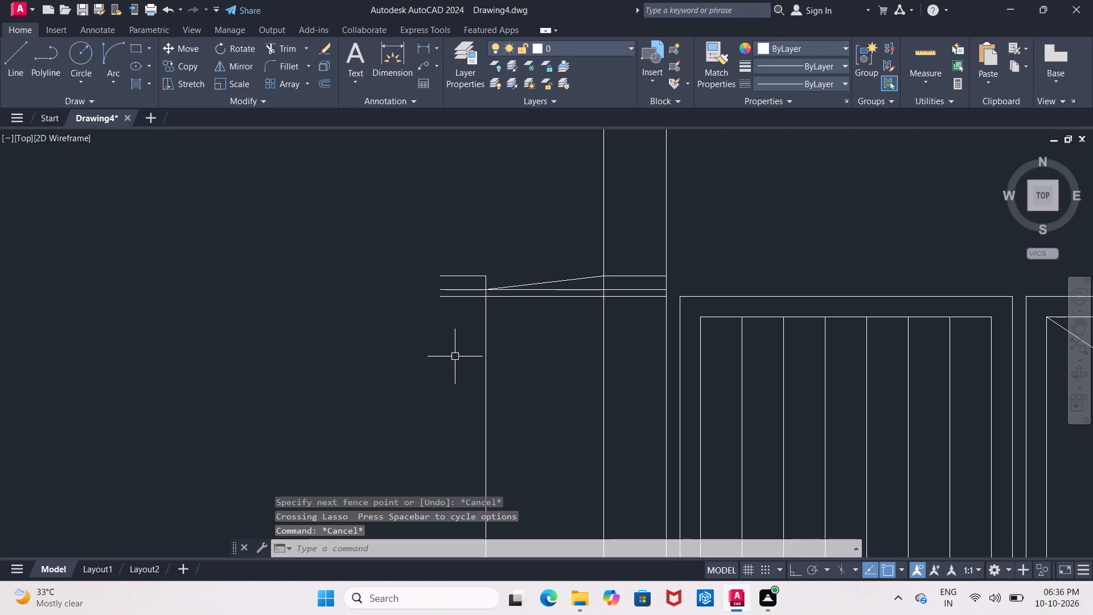
Trim the horizontals beyond the left projection's outer edge, plus that edge's stub above the slope and its length below the bottom line.
{"action": "type", "text": "tr"}
{"action": "key", "text": "Return"}
{"action": "key", "text": "Return"}
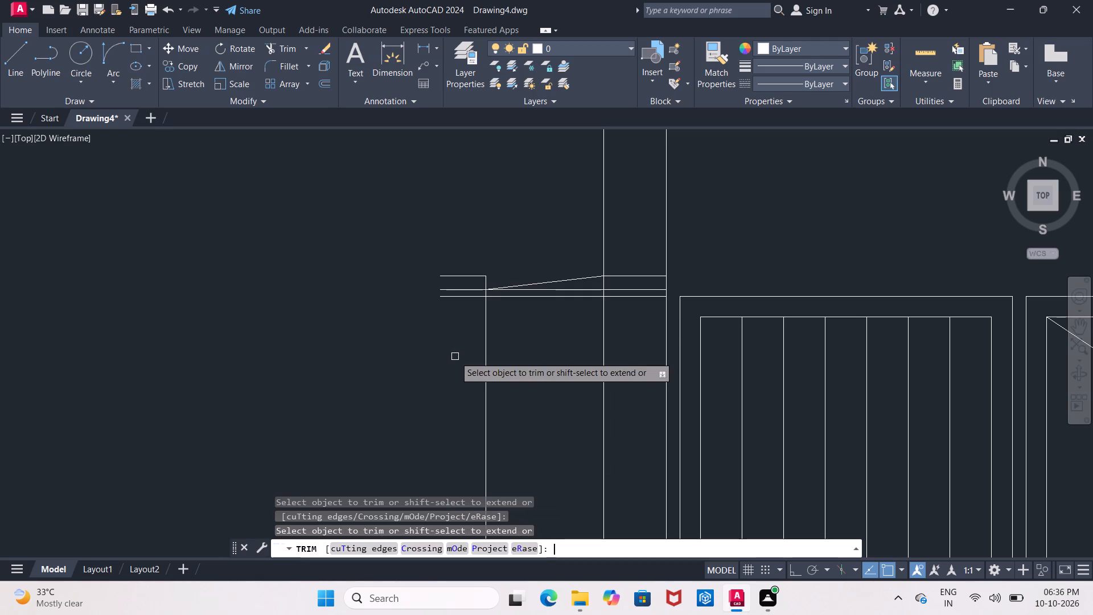
{"action": "left_click_drag", "start_coordinate": [468, 238], "coordinate": [471, 325]}
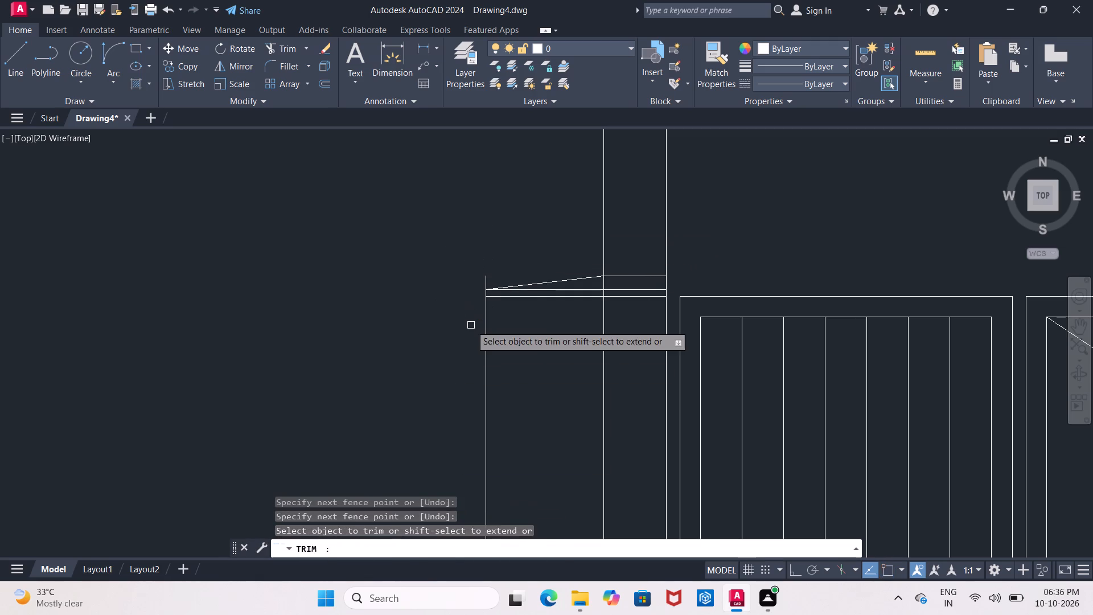
{"action": "scroll", "coordinate": [465, 308], "scroll_direction": "up", "scroll_amount": 1}
{"action": "middle_click_drag", "start_coordinate": [360, 355], "coordinate": [320, 372]}
{"action": "scroll", "coordinate": [371, 339], "scroll_direction": "up", "scroll_amount": 1}
{"action": "middle_click_drag", "start_coordinate": [369, 327], "coordinate": [368, 327]}
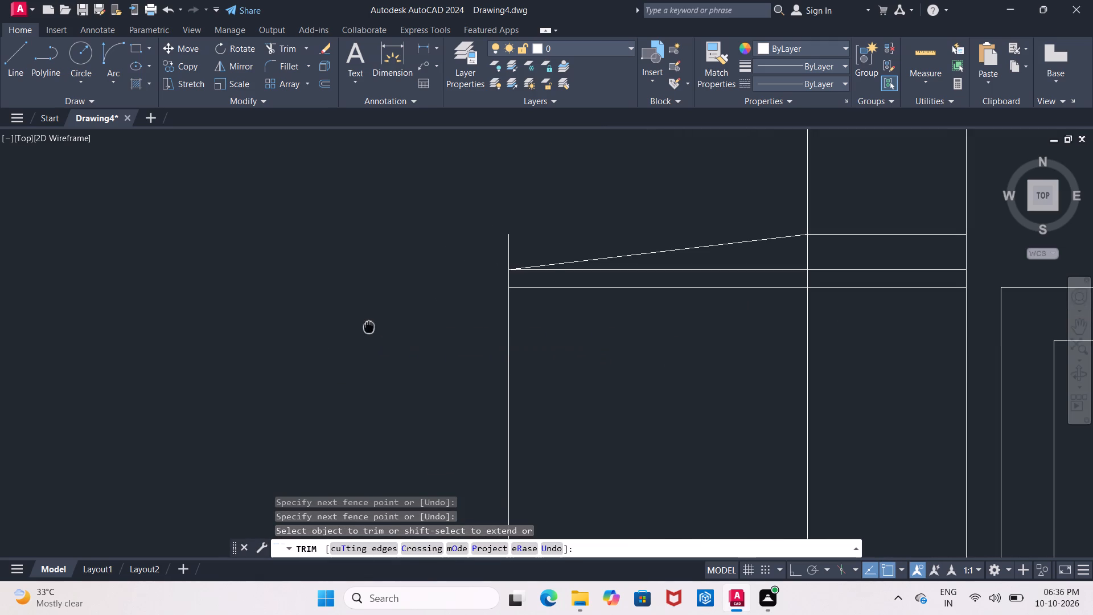
{"action": "middle_click_drag", "start_coordinate": [368, 327], "coordinate": [180, 357]}
{"action": "left_click", "coordinate": [320, 286]}
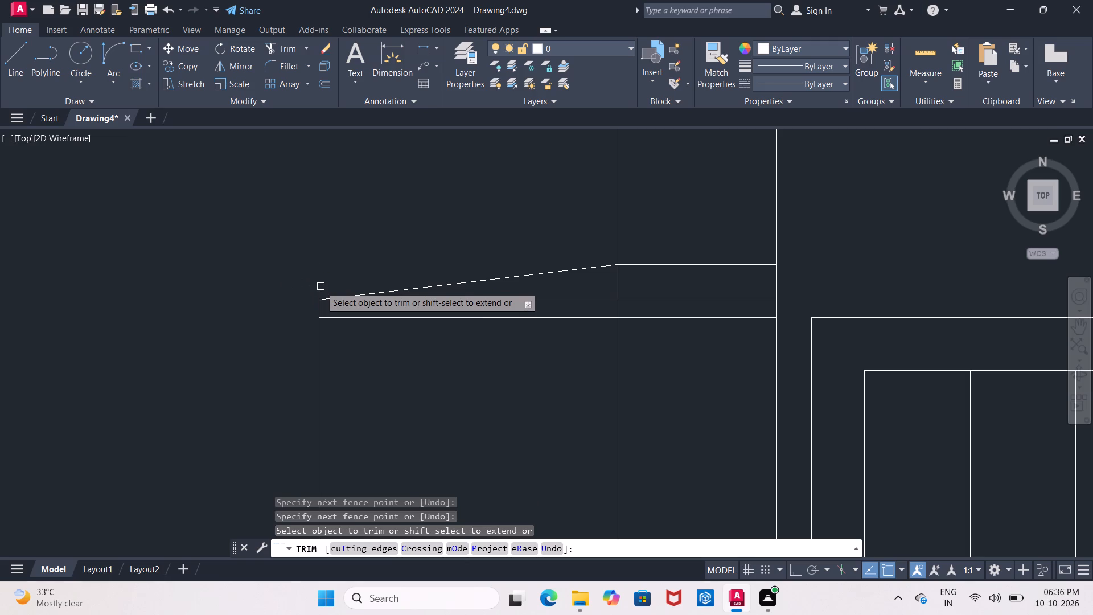
{"action": "left_click_drag", "start_coordinate": [296, 388], "coordinate": [376, 388]}
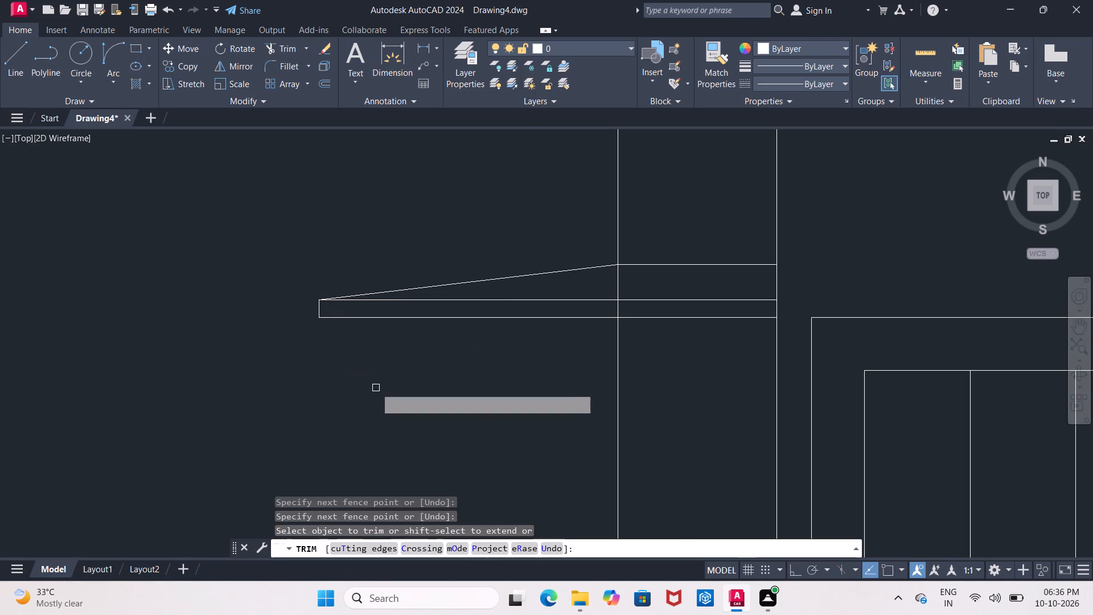
Examine the trimmed left projection against the window, door and the rest of the elevation.
{"action": "scroll", "coordinate": [377, 389], "scroll_direction": "down", "scroll_amount": 3}
{"action": "middle_click_drag", "start_coordinate": [379, 399], "coordinate": [372, 256]}
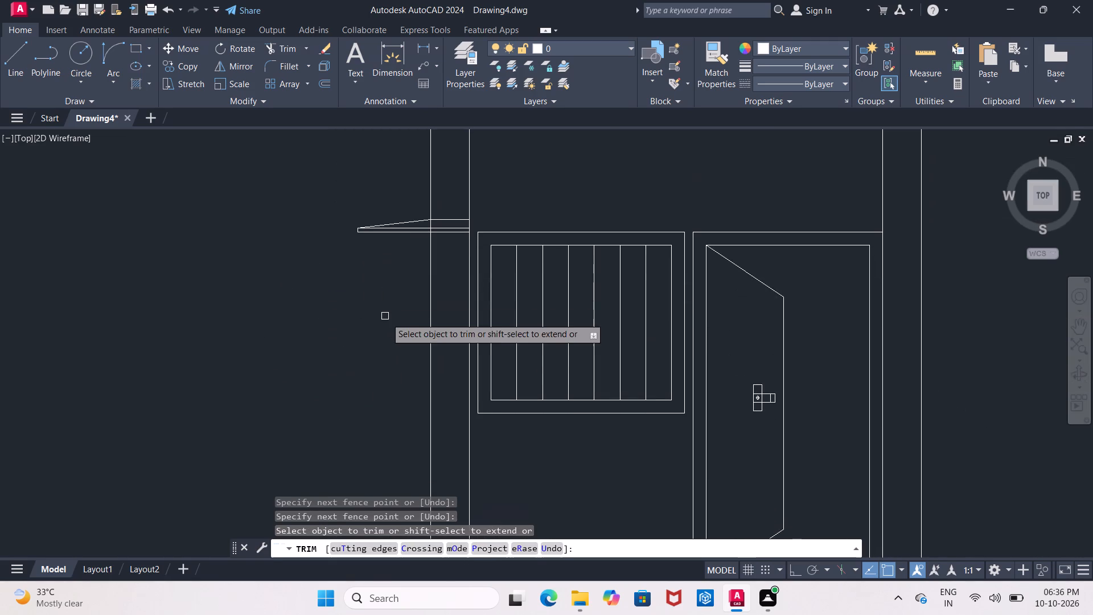
{"action": "middle_click_drag", "start_coordinate": [388, 321], "coordinate": [298, 408]}
{"action": "scroll", "coordinate": [299, 357], "scroll_direction": "up", "scroll_amount": 2}
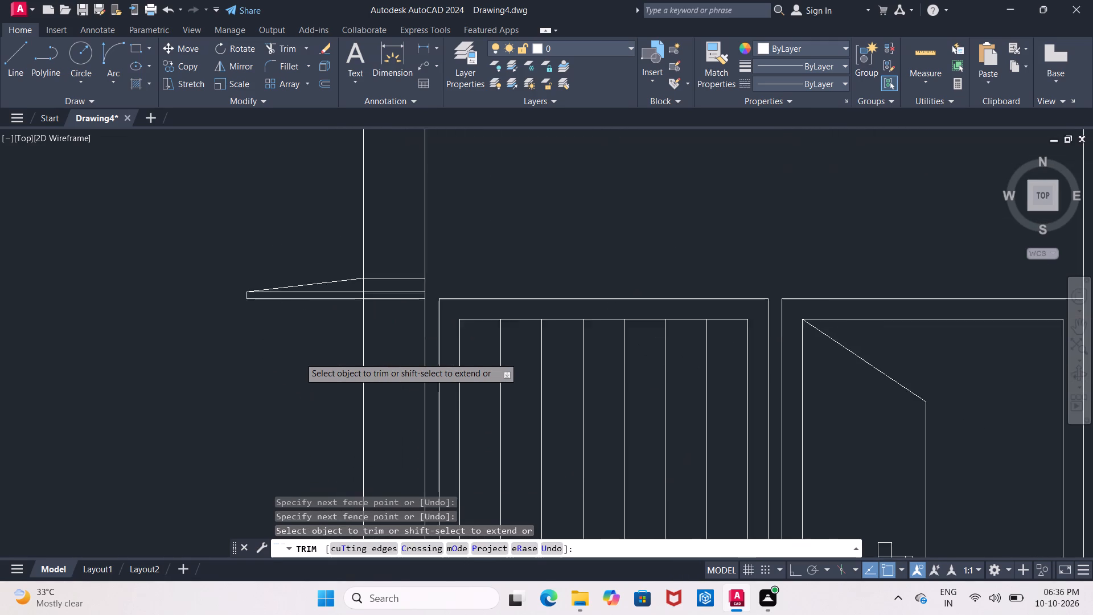
{"action": "middle_click_drag", "start_coordinate": [299, 357], "coordinate": [260, 365]}
{"action": "scroll", "coordinate": [260, 365], "scroll_direction": "down", "scroll_amount": 4}
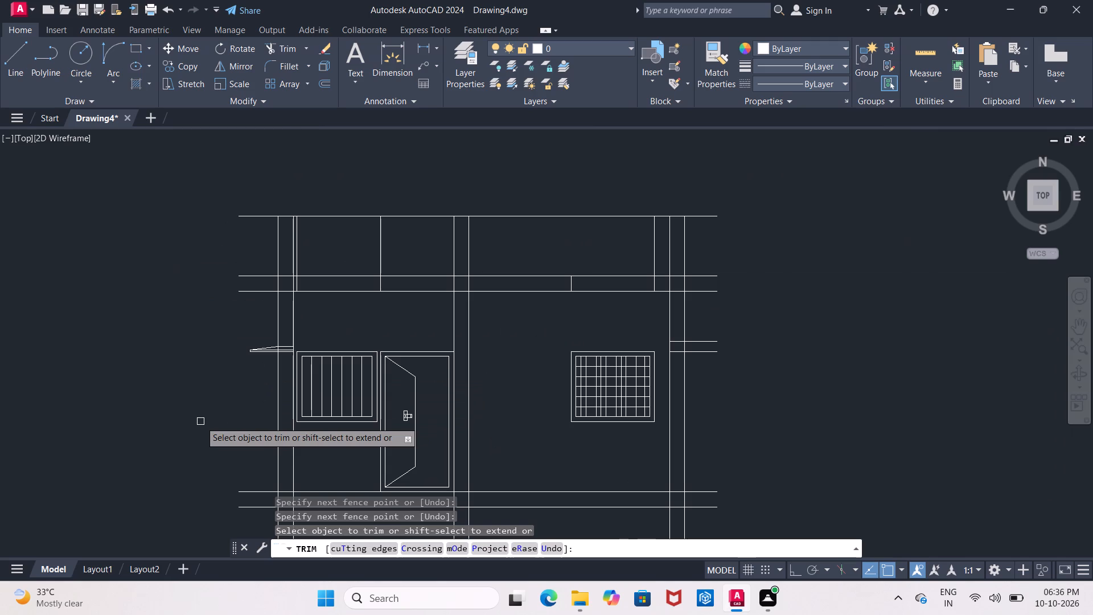
{"action": "scroll", "coordinate": [252, 371], "scroll_direction": "up", "scroll_amount": 2}
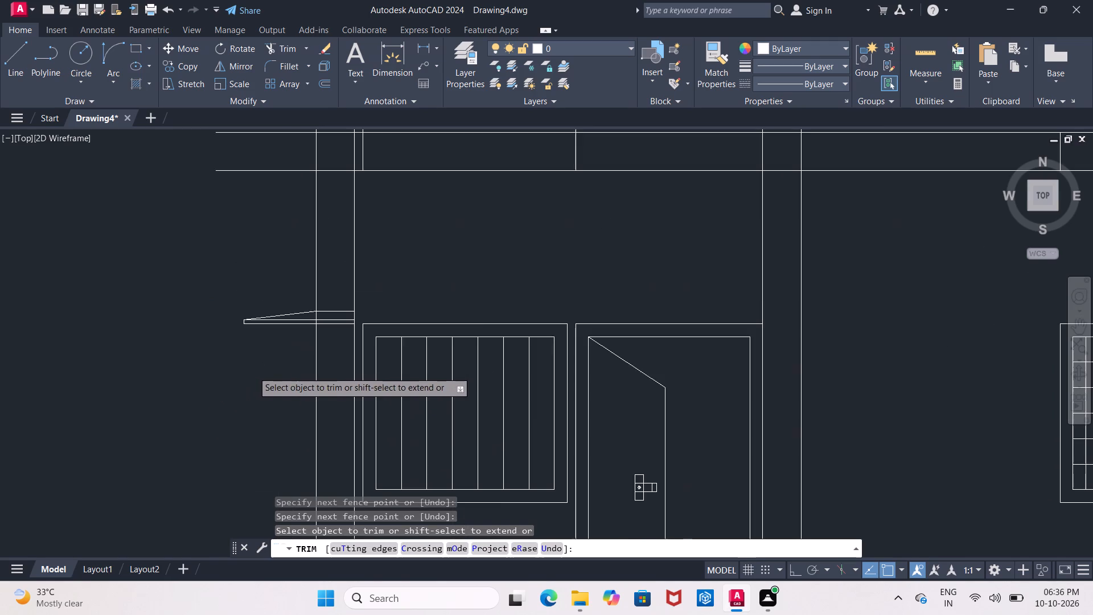
{"action": "scroll", "coordinate": [264, 360], "scroll_direction": "up", "scroll_amount": 2}
{"action": "middle_click_drag", "start_coordinate": [278, 333], "coordinate": [266, 341]}
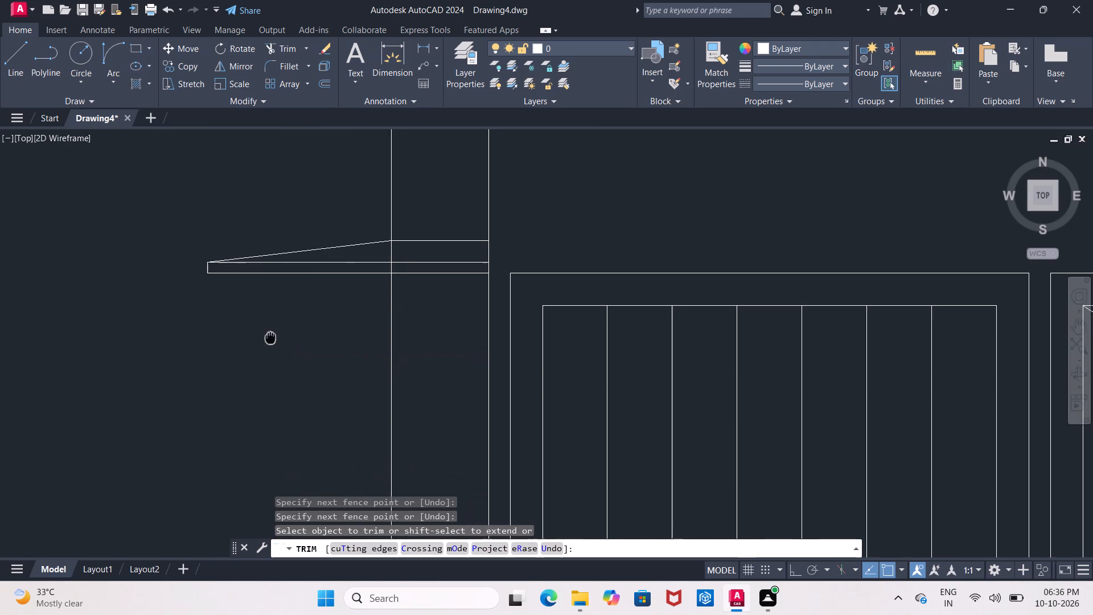
{"action": "middle_click_drag", "start_coordinate": [266, 341], "coordinate": [197, 436]}
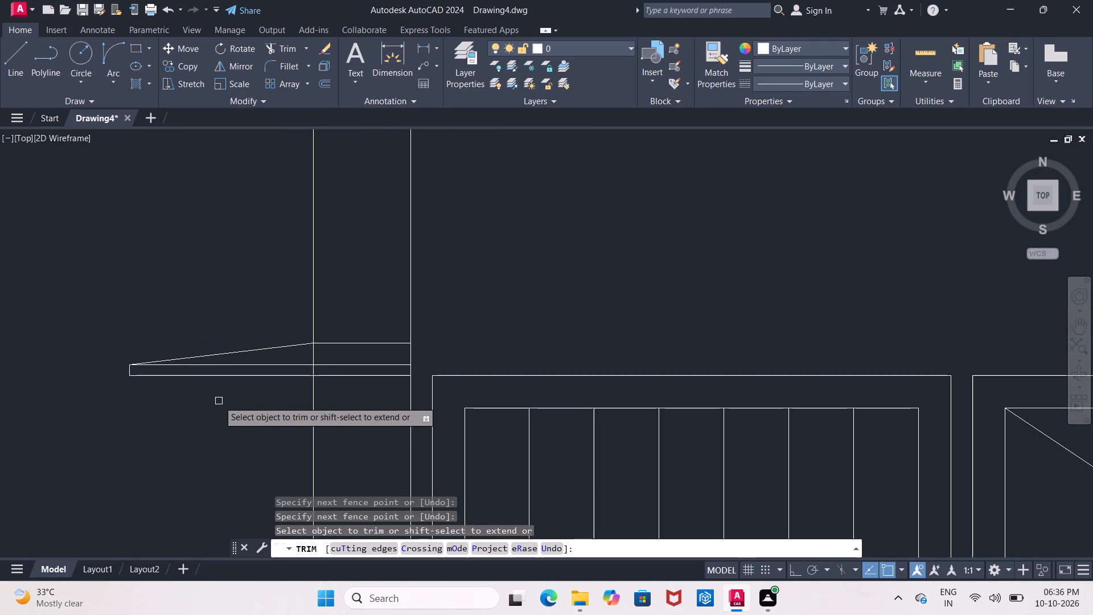
{"action": "middle_click", "coordinate": [219, 401]}
{"action": "key", "text": "Escape"}
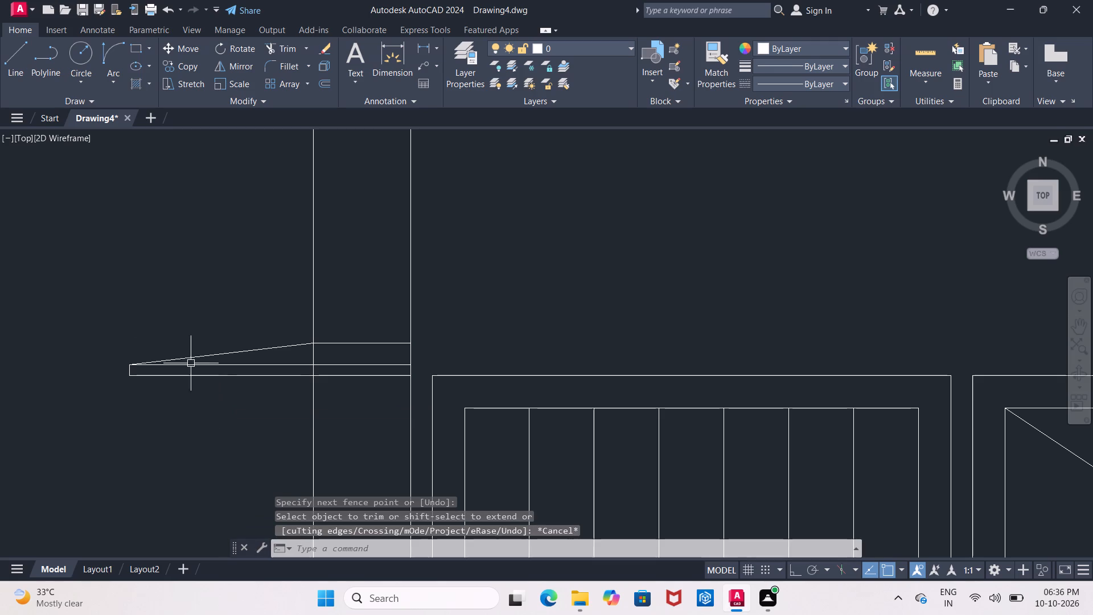
Stretch the shared corner of the sloping line and short end line down 1/2" to the end line's midpoint.
{"action": "left_click_drag", "start_coordinate": [70, 282], "coordinate": [72, 289]}
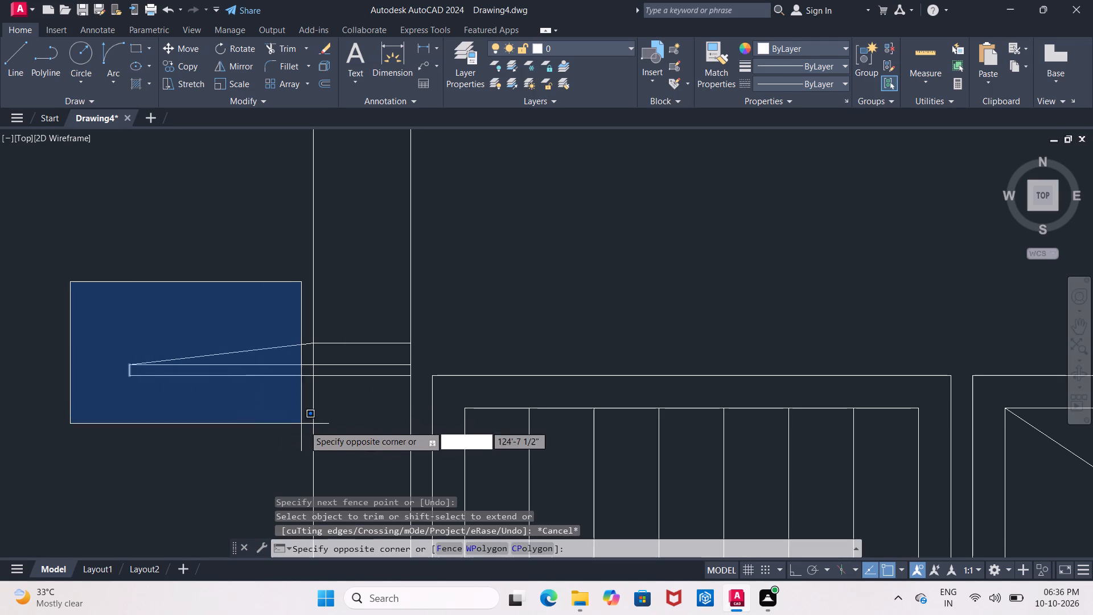
{"action": "left_click", "coordinate": [328, 435]}
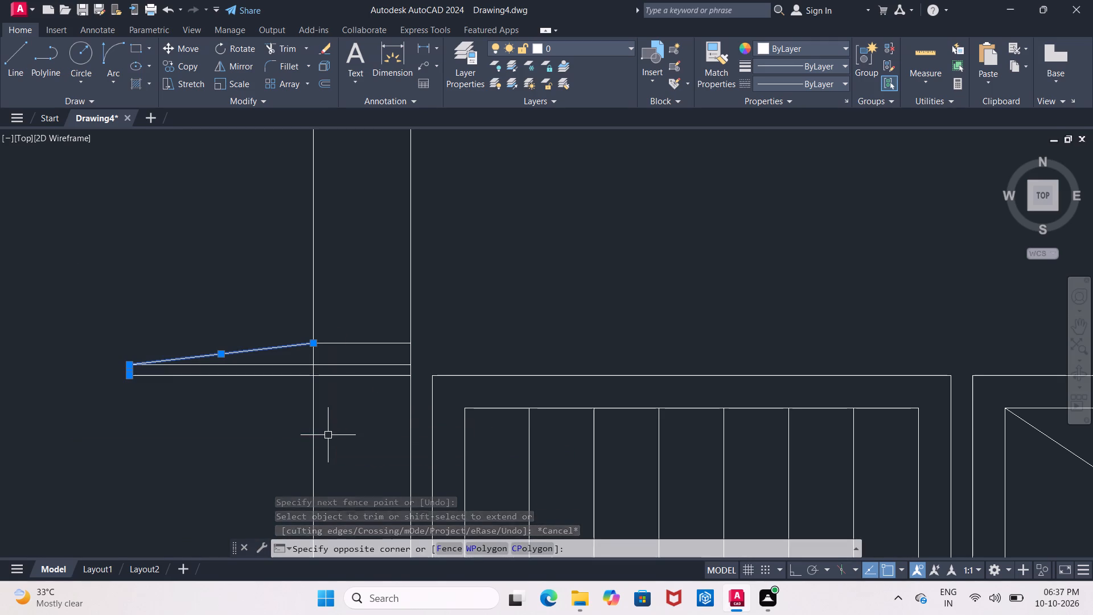
{"action": "scroll", "coordinate": [142, 415], "scroll_direction": "up", "scroll_amount": 3}
{"action": "middle_click_drag", "start_coordinate": [142, 416], "coordinate": [158, 488]}
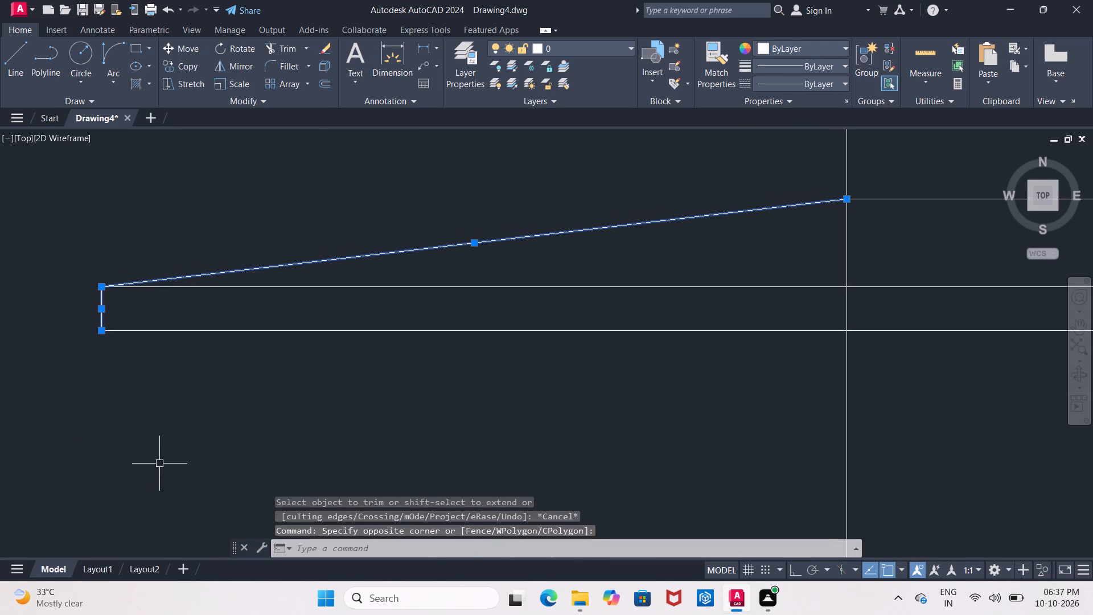
{"action": "left_click", "coordinate": [103, 288]}
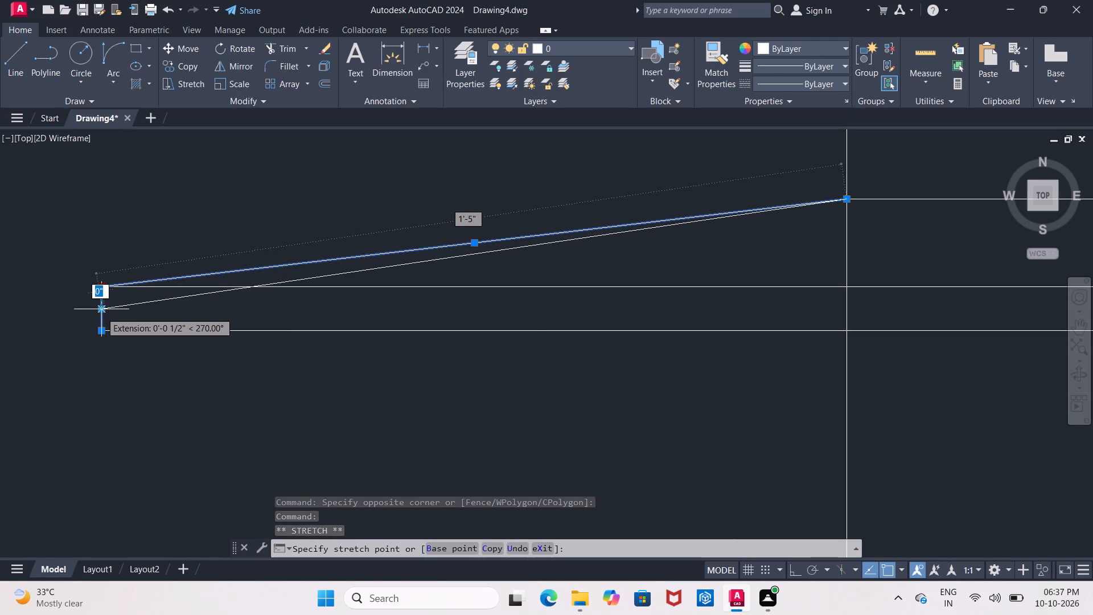
{"action": "left_click", "coordinate": [100, 312]}
{"action": "key", "text": "Escape"}
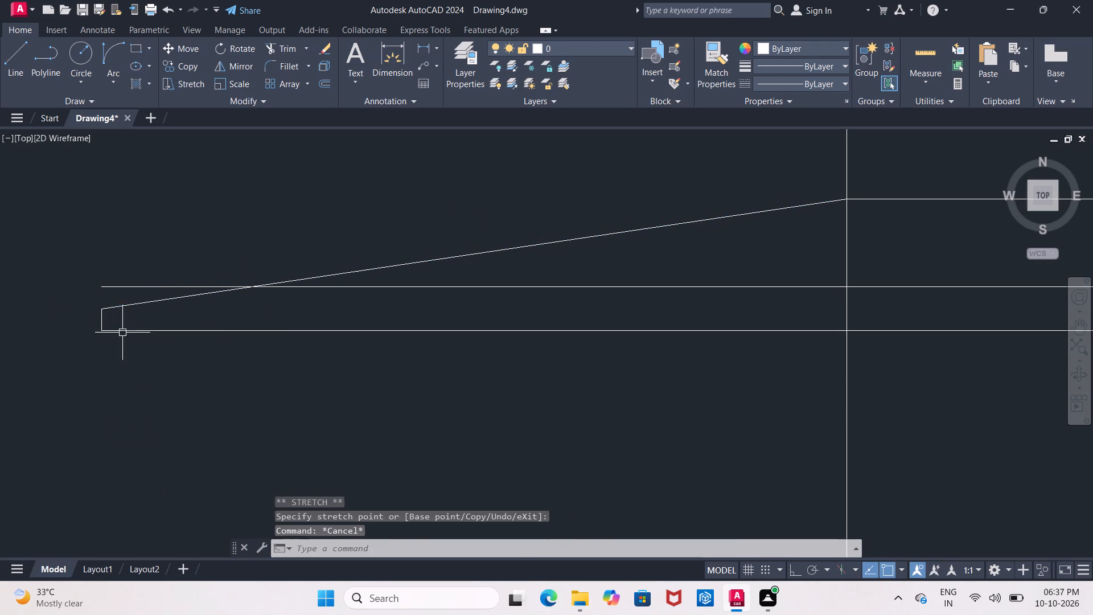
Trim away the middle horizontal line across the left projection, both beyond the wall and within the wall thickness.
{"action": "type", "text": "tr"}
{"action": "key", "text": "Return"}
{"action": "key", "text": "Return"}
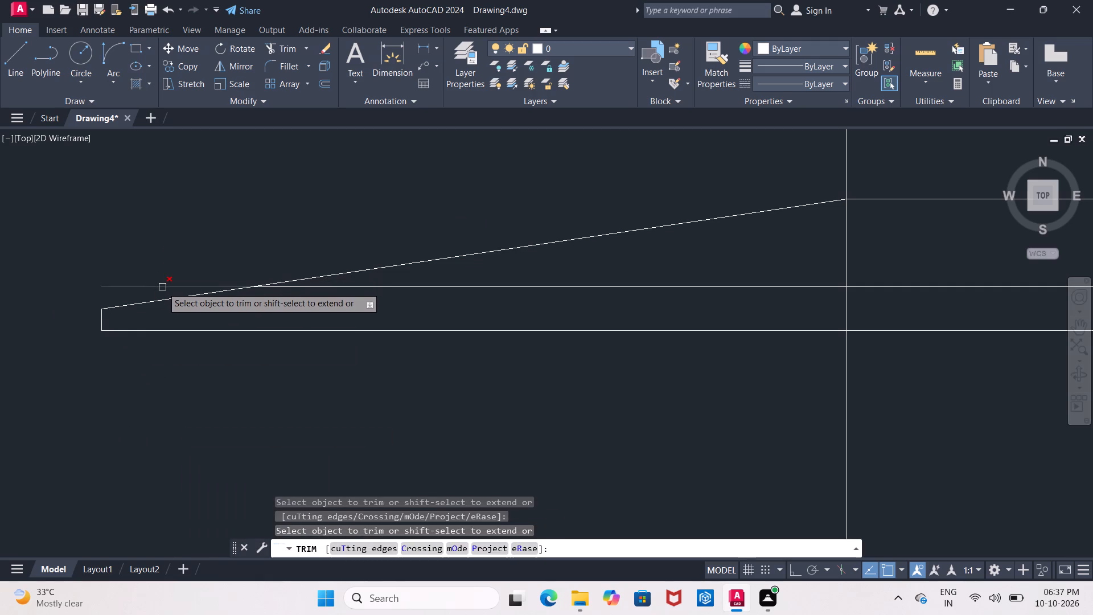
{"action": "left_click", "coordinate": [162, 287]}
{"action": "scroll", "coordinate": [308, 329], "scroll_direction": "down", "scroll_amount": 2}
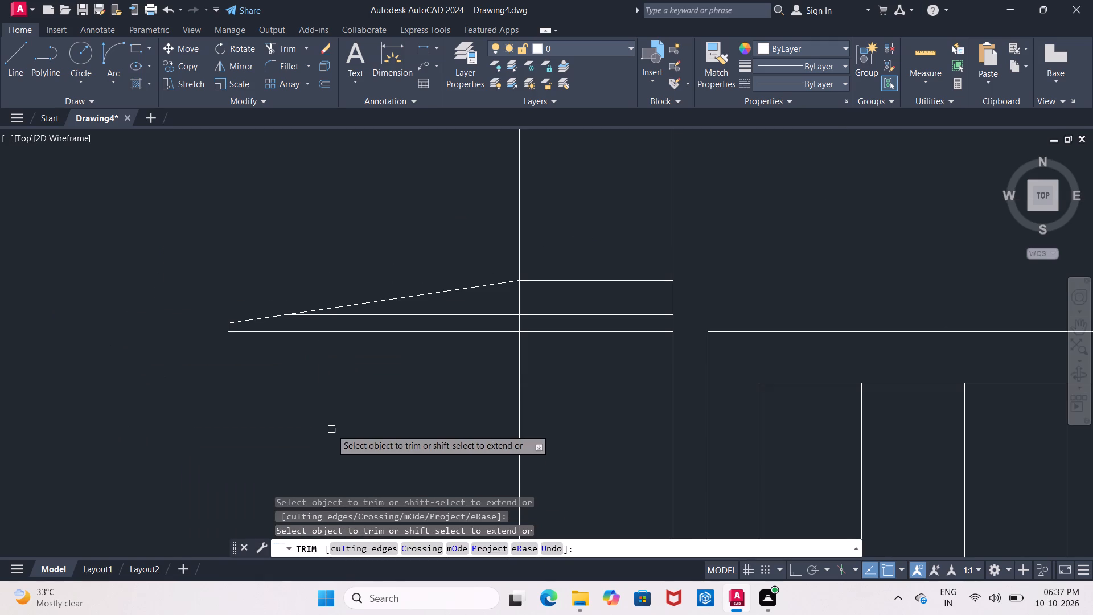
{"action": "left_click", "coordinate": [428, 314]}
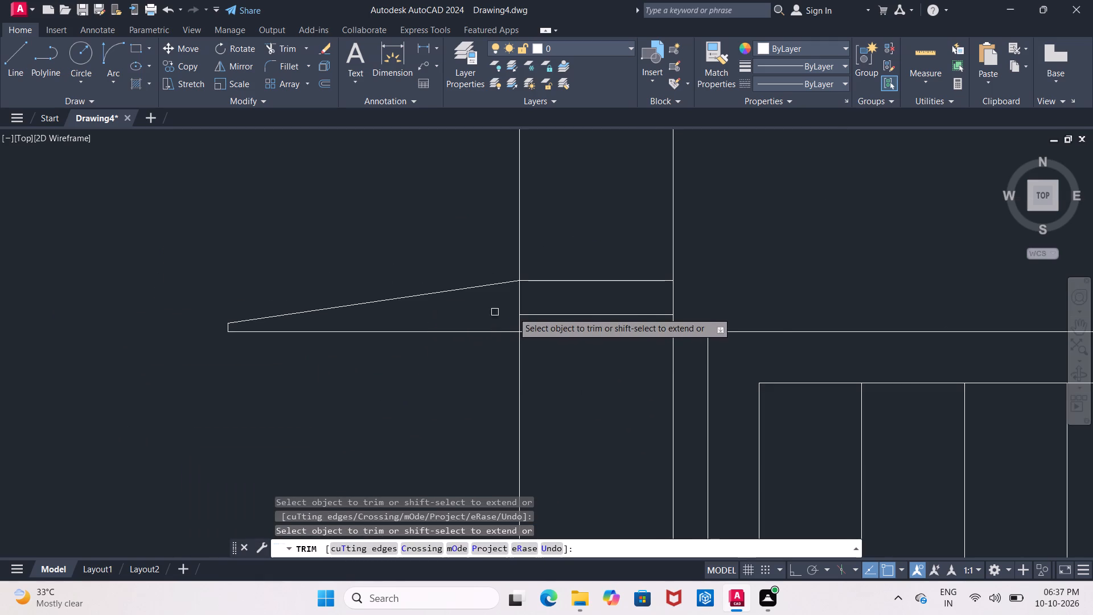
{"action": "left_click", "coordinate": [572, 316]}
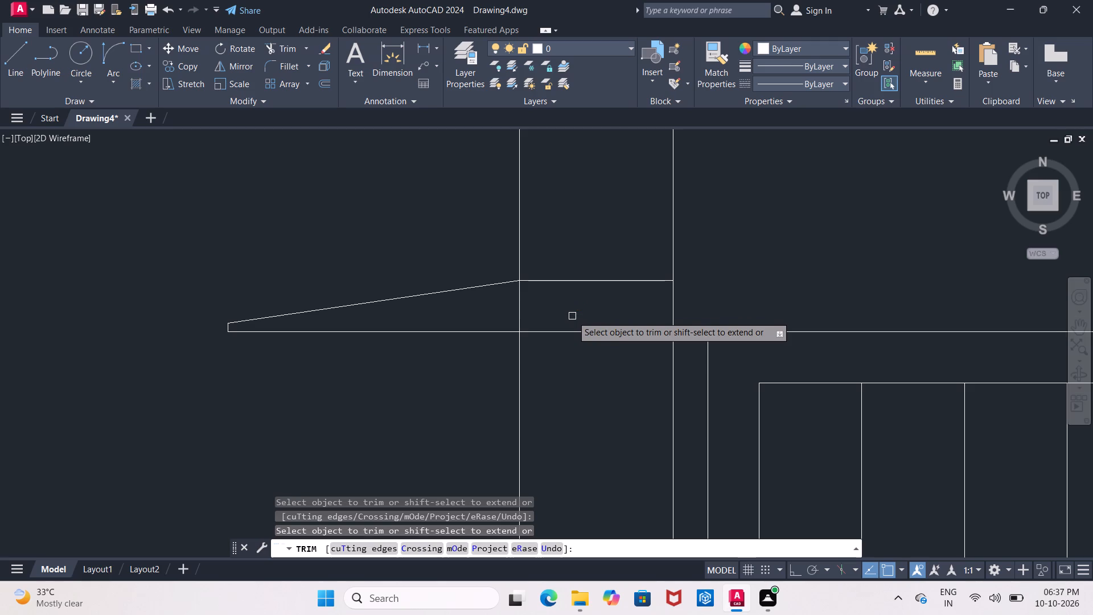
{"action": "scroll", "coordinate": [572, 317], "scroll_direction": "down", "scroll_amount": 3}
{"action": "middle_click_drag", "start_coordinate": [523, 404], "coordinate": [432, 338]}
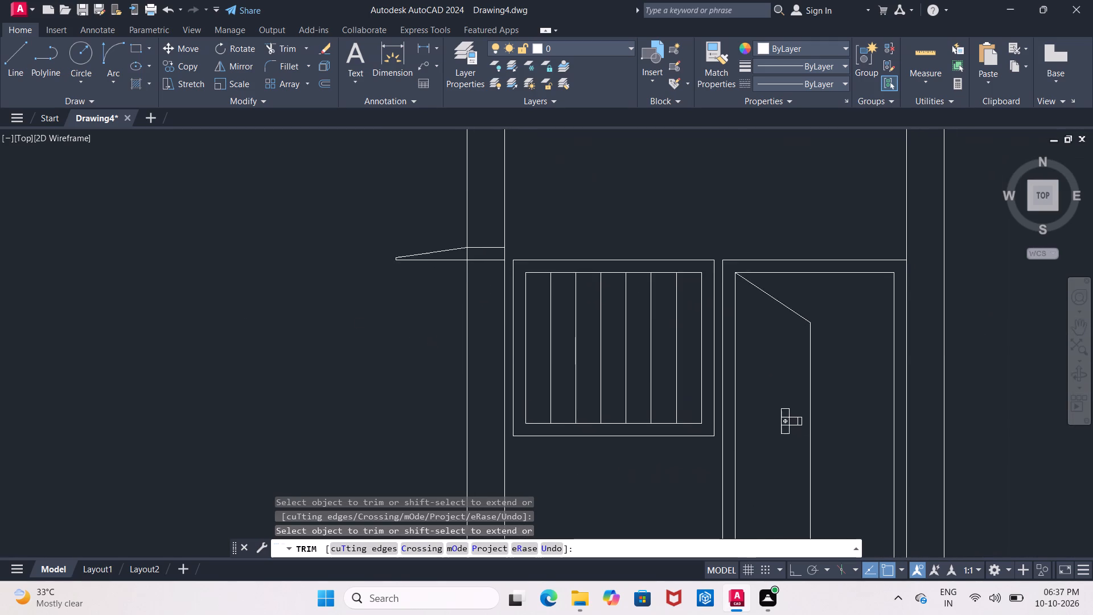
{"action": "scroll", "coordinate": [390, 324], "scroll_direction": "down", "scroll_amount": 1}
{"action": "middle_click_drag", "start_coordinate": [390, 324], "coordinate": [245, 354]}
{"action": "scroll", "coordinate": [245, 358], "scroll_direction": "down", "scroll_amount": 1}
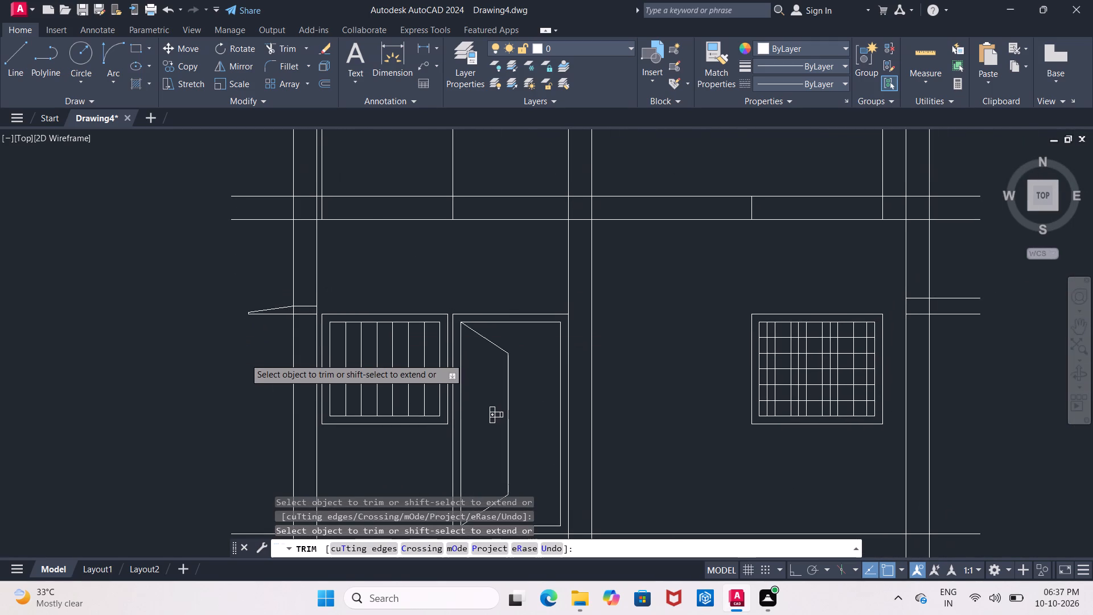
Examine the whole elevation and the pair of horizontal lines extending beyond the right wall.
{"action": "middle_click_drag", "start_coordinate": [245, 358], "coordinate": [136, 409]}
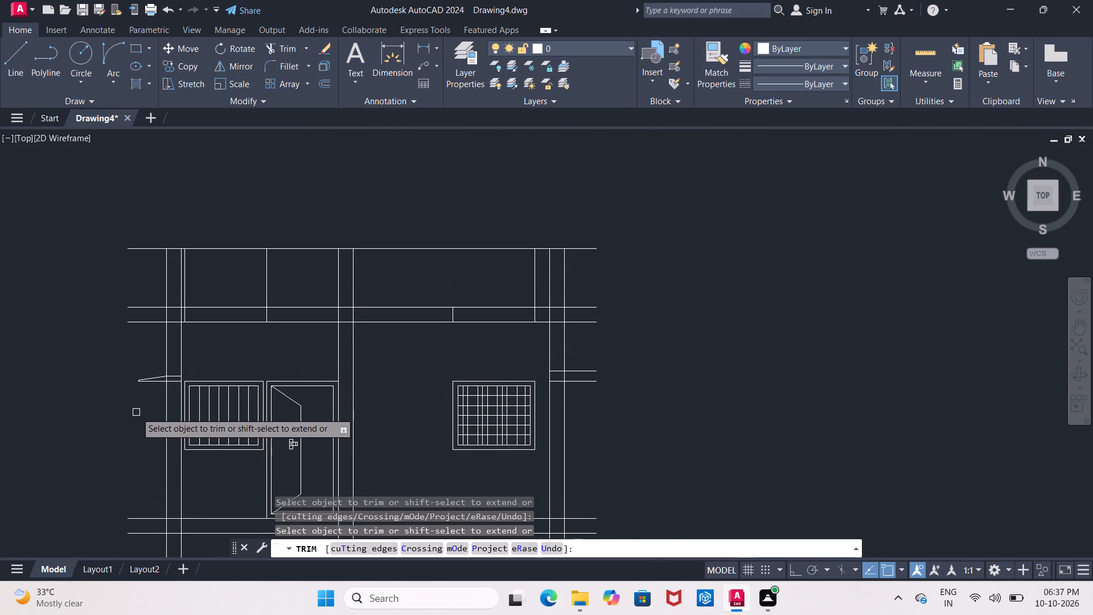
{"action": "scroll", "coordinate": [136, 413], "scroll_direction": "down", "scroll_amount": 2}
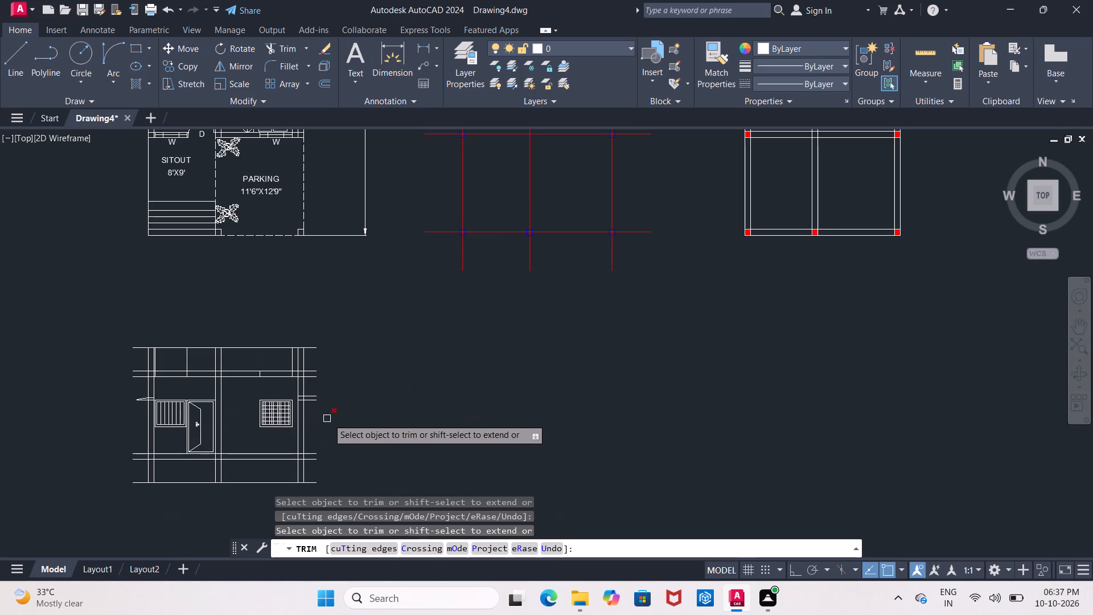
{"action": "scroll", "coordinate": [324, 416], "scroll_direction": "up", "scroll_amount": 1}
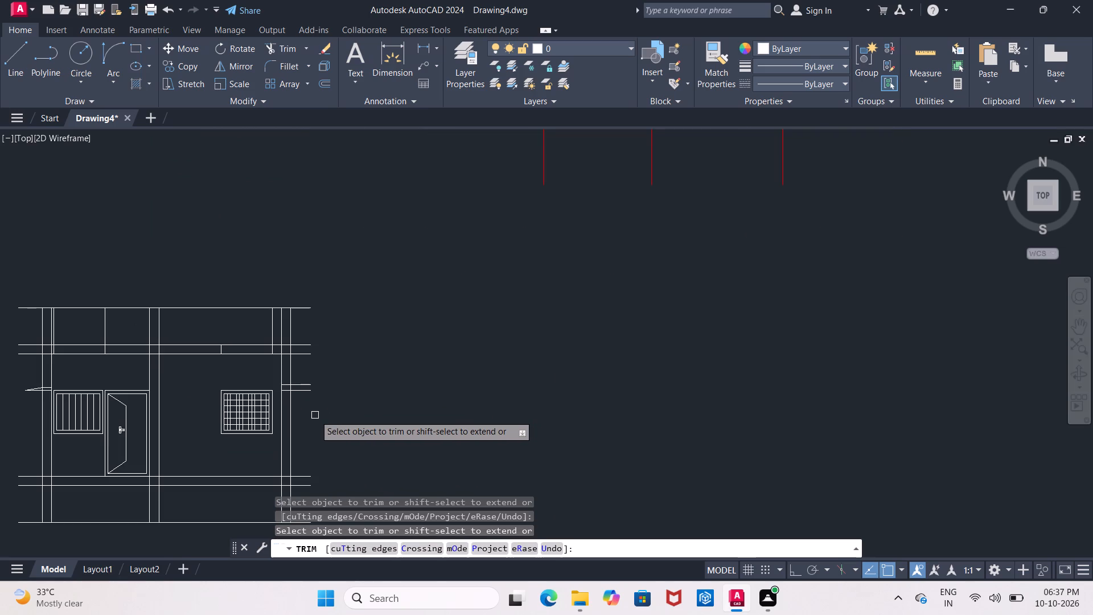
{"action": "scroll", "coordinate": [315, 415], "scroll_direction": "up", "scroll_amount": 1}
{"action": "middle_click_drag", "start_coordinate": [315, 415], "coordinate": [527, 402]}
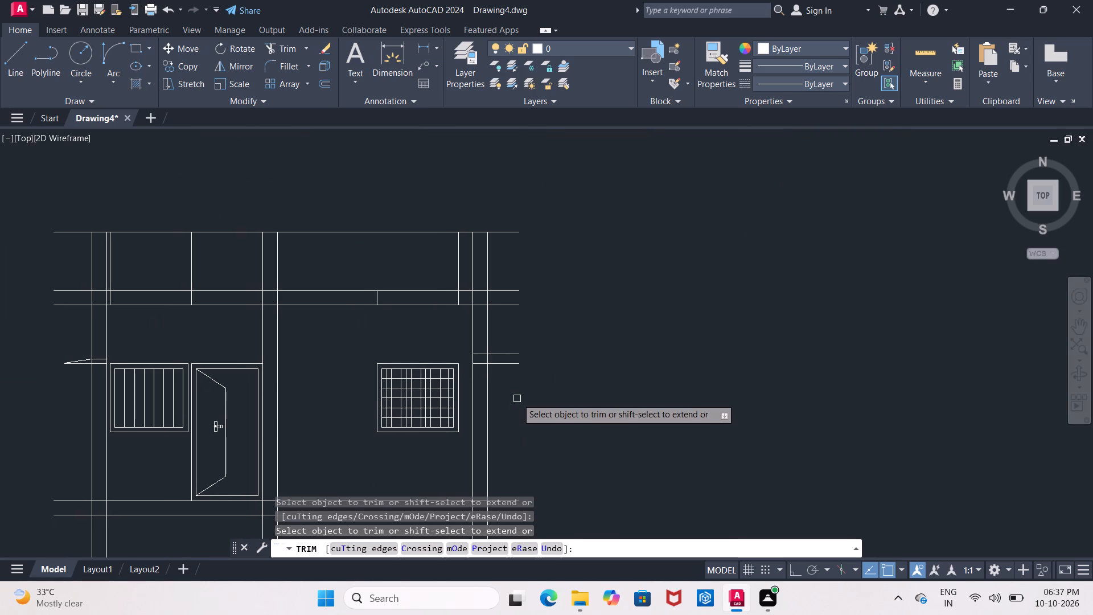
{"action": "scroll", "coordinate": [517, 398], "scroll_direction": "up", "scroll_amount": 1}
{"action": "middle_click_drag", "start_coordinate": [517, 398], "coordinate": [732, 384]}
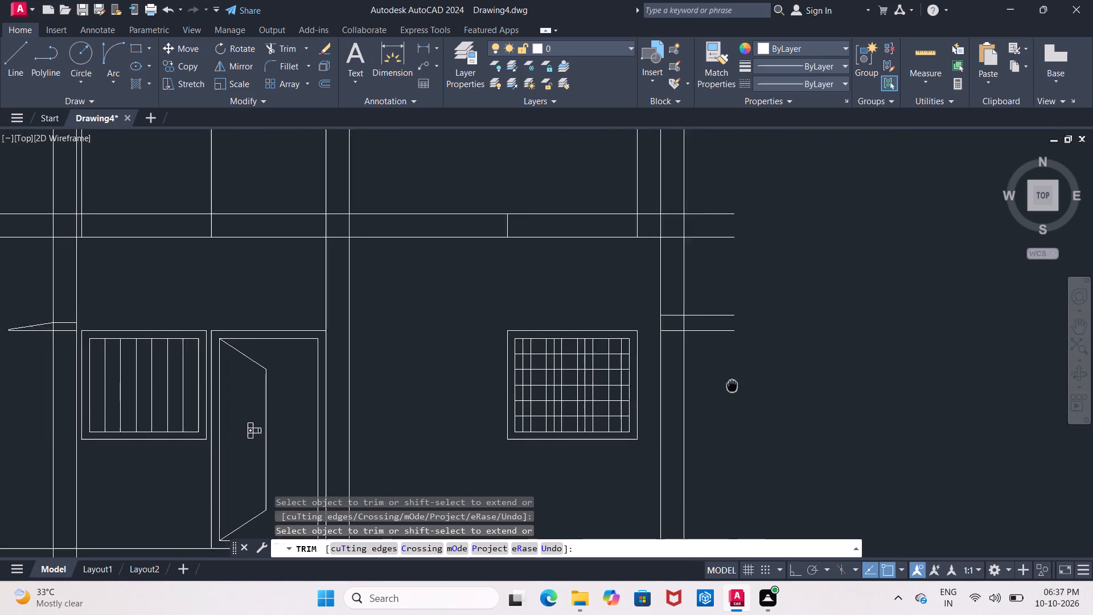
{"action": "middle_click_drag", "start_coordinate": [732, 384], "coordinate": [539, 408]}
{"action": "scroll", "coordinate": [538, 408], "scroll_direction": "down", "scroll_amount": 1}
{"action": "scroll", "coordinate": [531, 391], "scroll_direction": "up", "scroll_amount": 2}
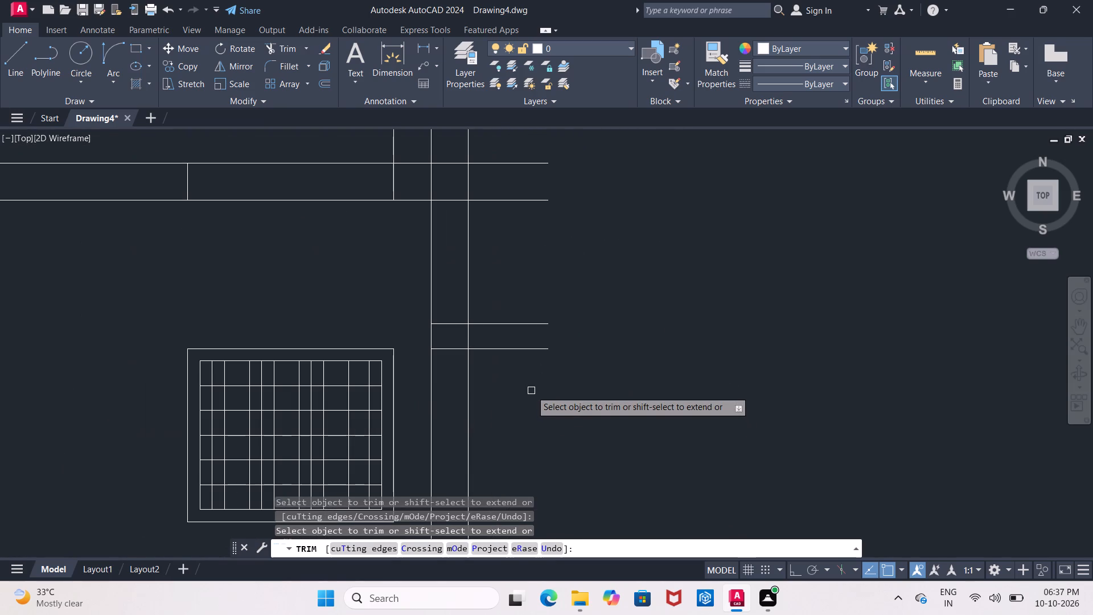
{"action": "scroll", "coordinate": [531, 392], "scroll_direction": "up", "scroll_amount": 2}
{"action": "middle_click_drag", "start_coordinate": [531, 392], "coordinate": [523, 428]}
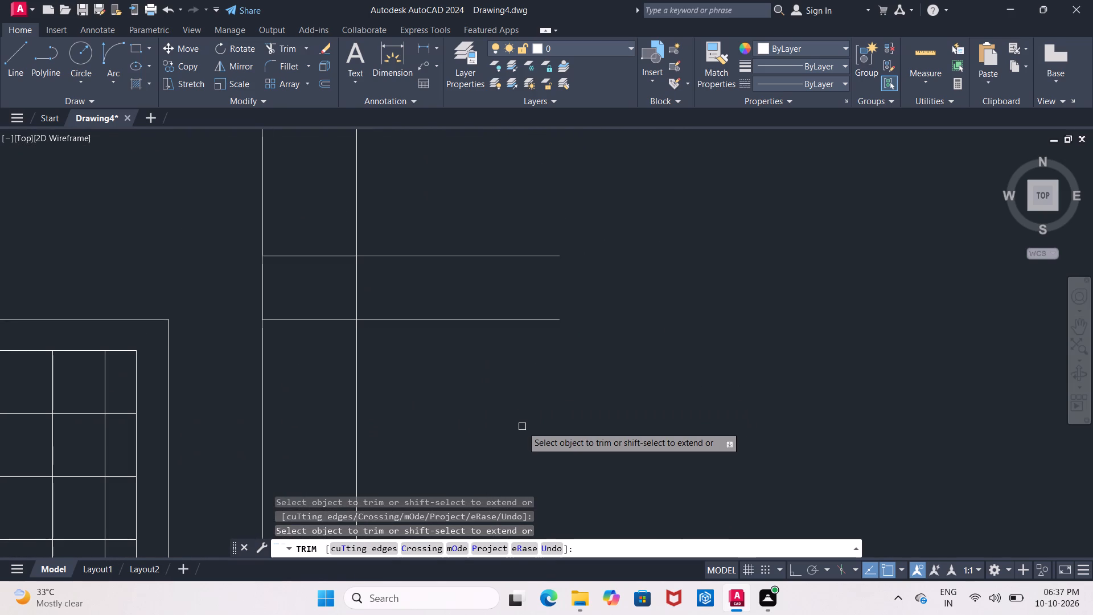
{"action": "key", "text": "Escape"}
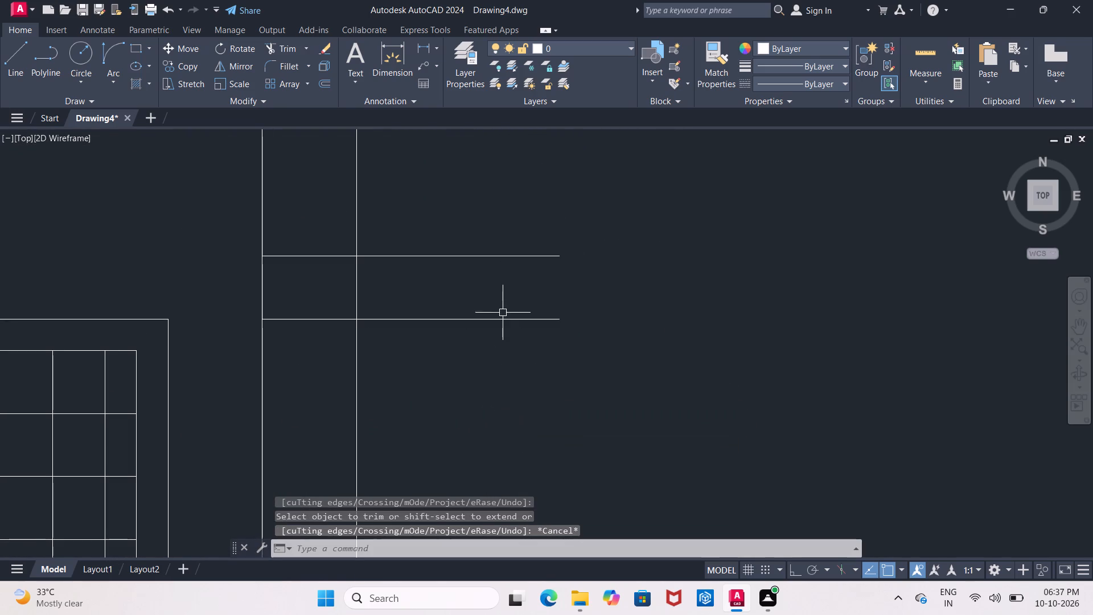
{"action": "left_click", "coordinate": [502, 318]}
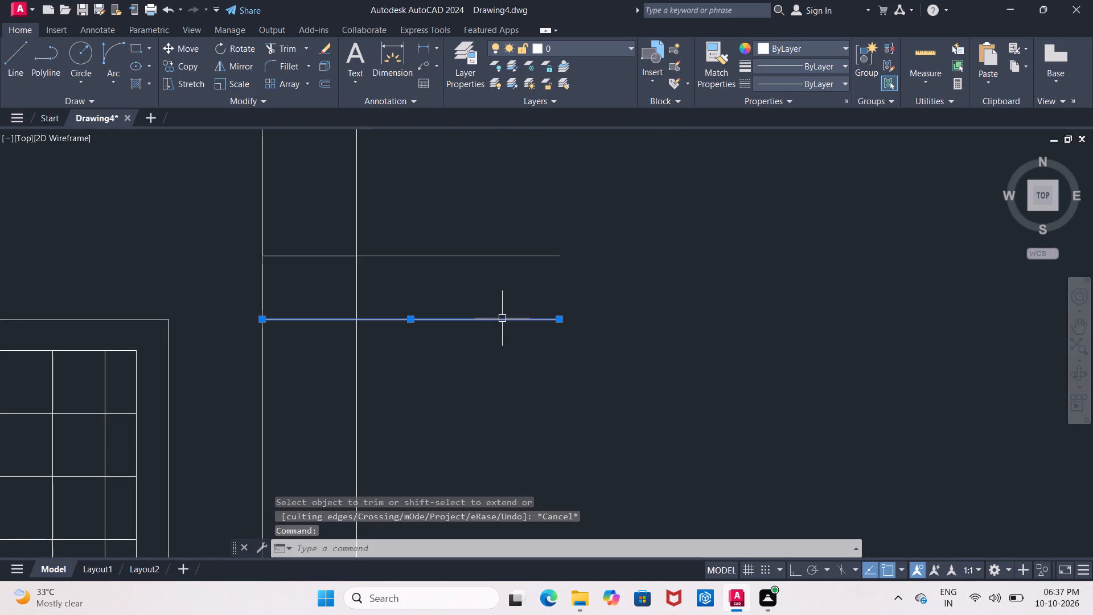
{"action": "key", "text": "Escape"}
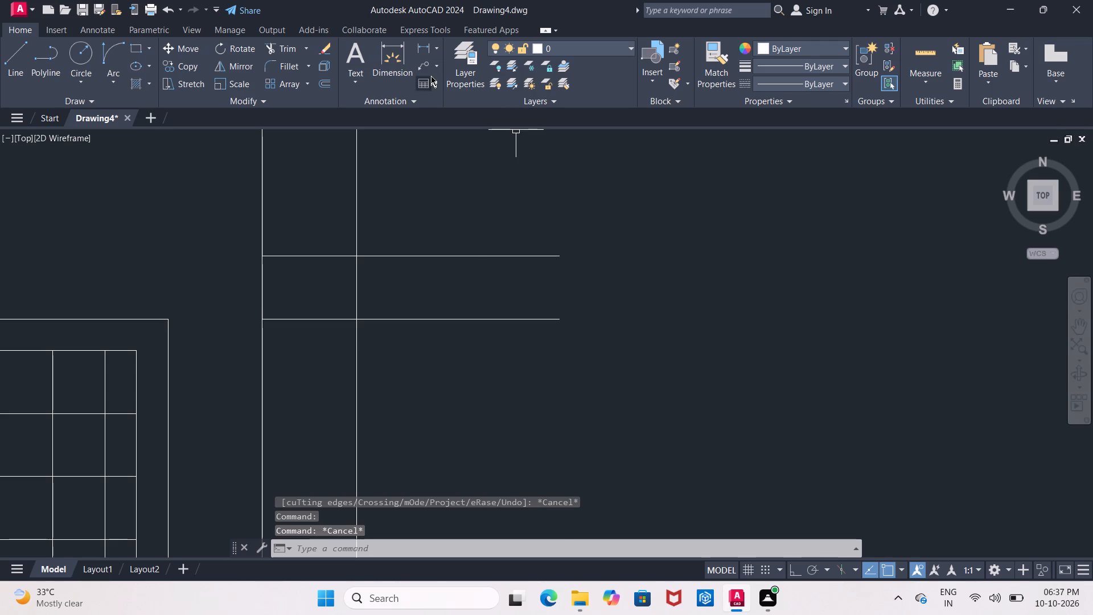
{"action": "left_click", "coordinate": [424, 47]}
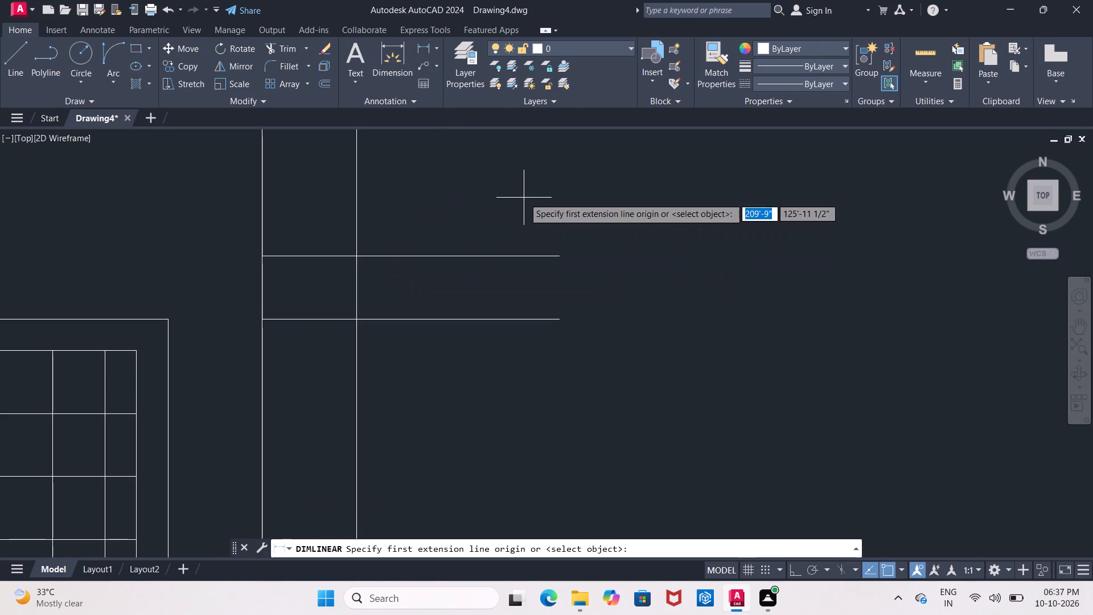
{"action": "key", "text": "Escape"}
Offset the right wall's outer edge 1'5" outward.
{"action": "key", "text": "o"}
{"action": "key", "text": "Return"}
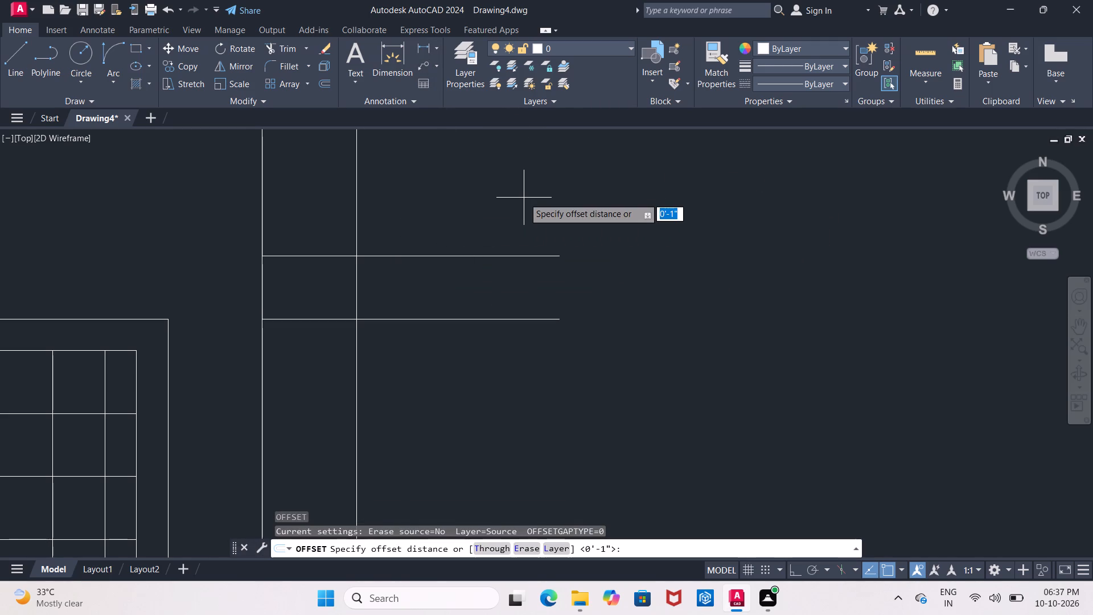
{"action": "type", "text": "1'5\""}
{"action": "key", "text": "Return"}
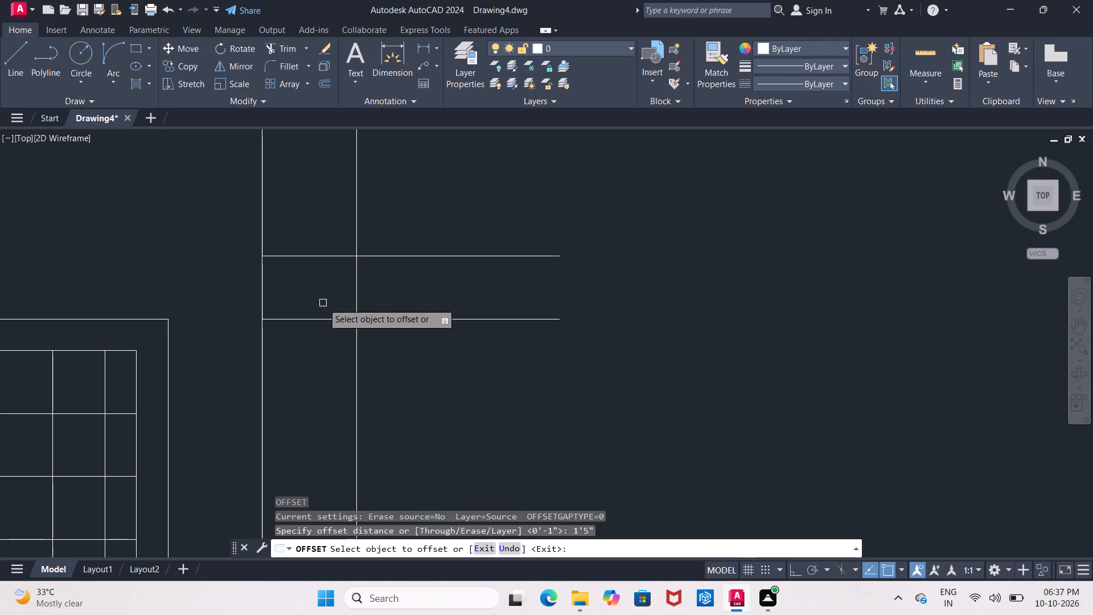
{"action": "left_click", "coordinate": [356, 307]}
{"action": "left_click", "coordinate": [449, 315]}
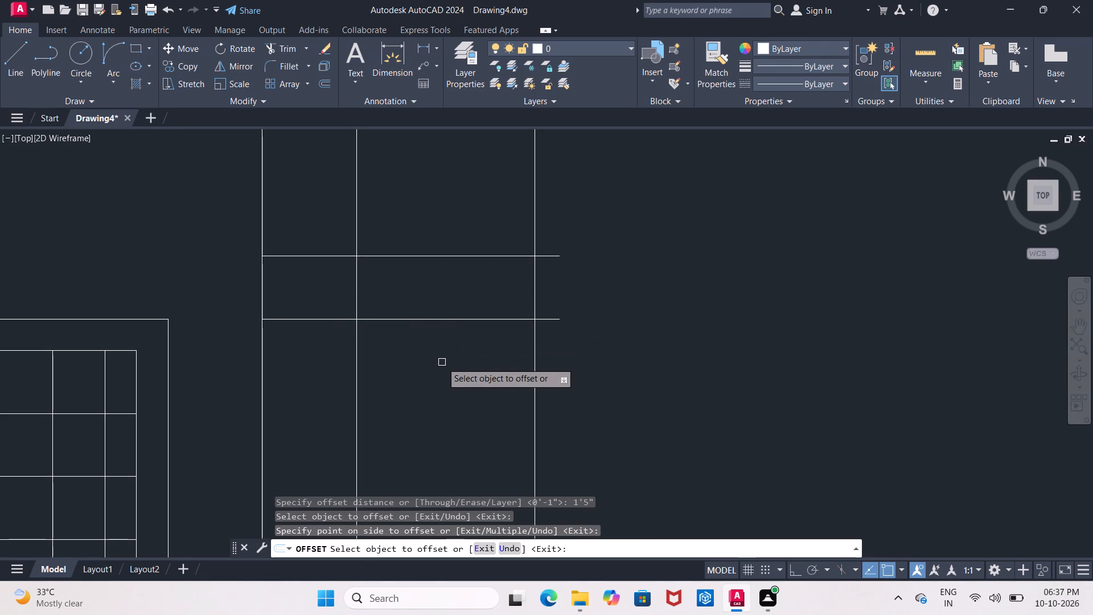
Offset the lower horizontal line across and beyond the right wall 5" upward.
{"action": "key", "text": "o"}
{"action": "key", "text": "Return"}
{"action": "type", "text": "5\""}
{"action": "key", "text": "Return"}
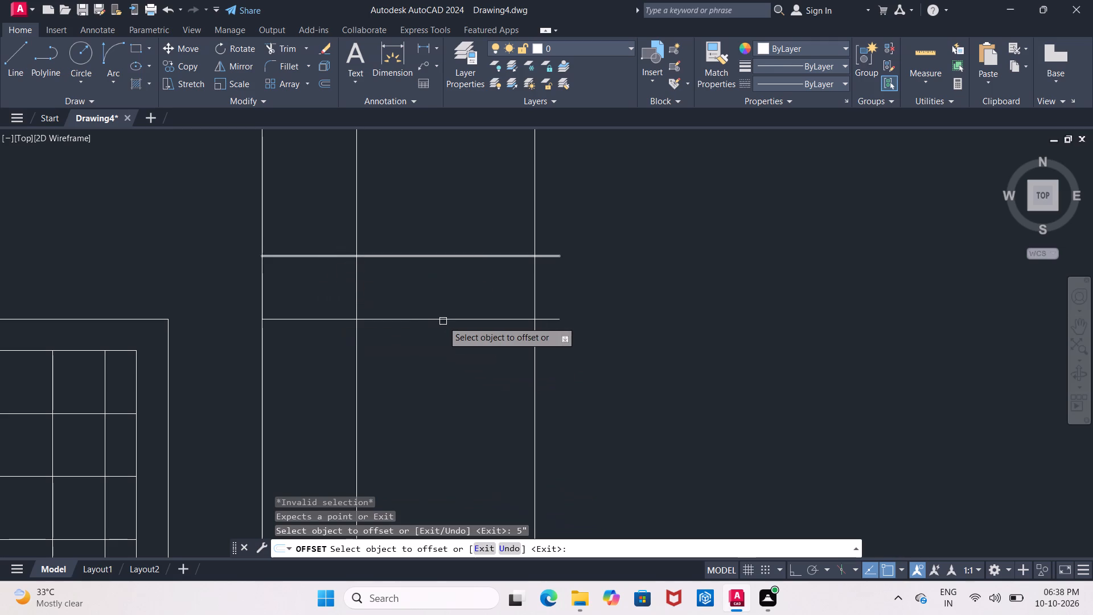
{"action": "left_click", "coordinate": [447, 320]}
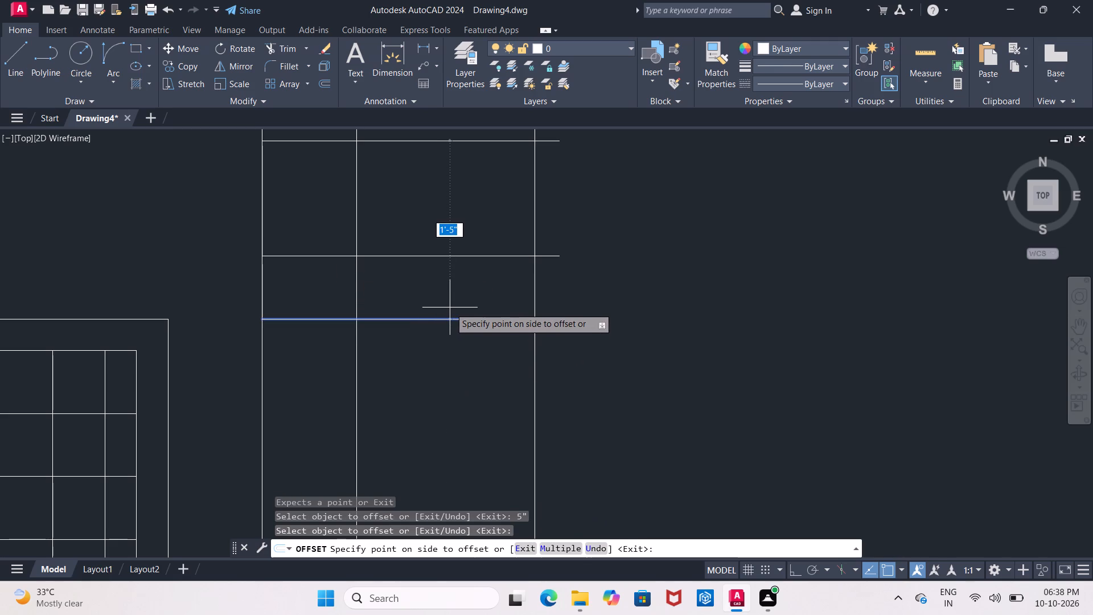
{"action": "type", "text": "5\""}
{"action": "key", "text": "Return"}
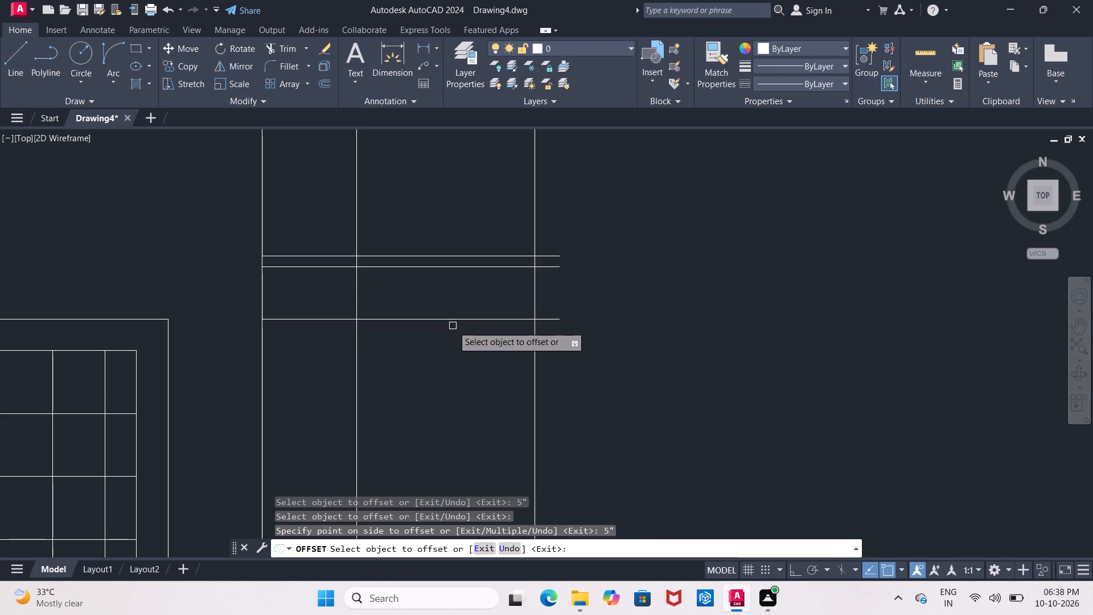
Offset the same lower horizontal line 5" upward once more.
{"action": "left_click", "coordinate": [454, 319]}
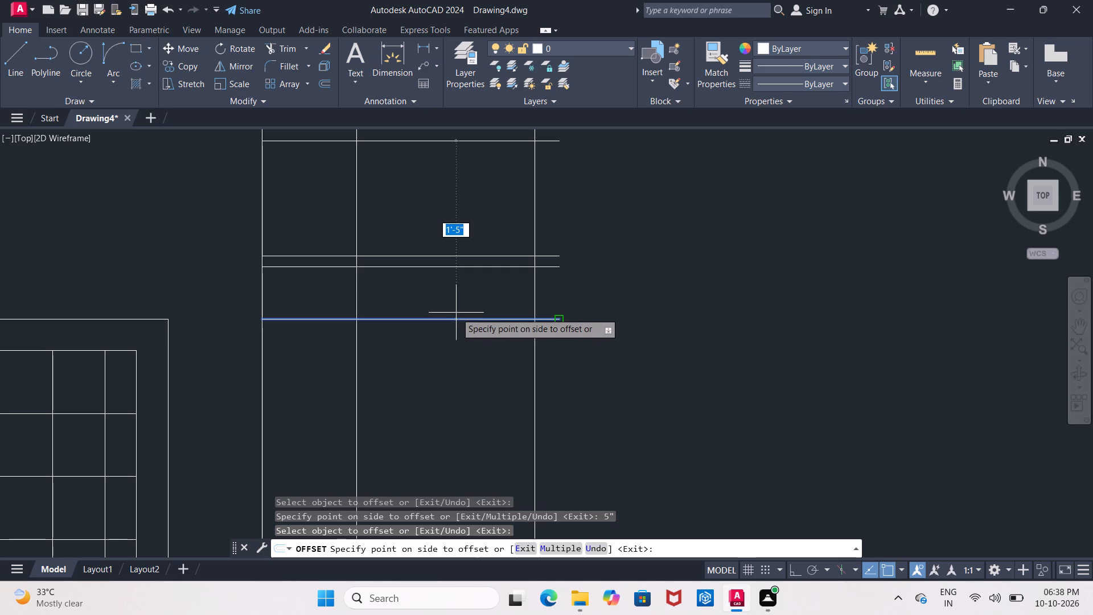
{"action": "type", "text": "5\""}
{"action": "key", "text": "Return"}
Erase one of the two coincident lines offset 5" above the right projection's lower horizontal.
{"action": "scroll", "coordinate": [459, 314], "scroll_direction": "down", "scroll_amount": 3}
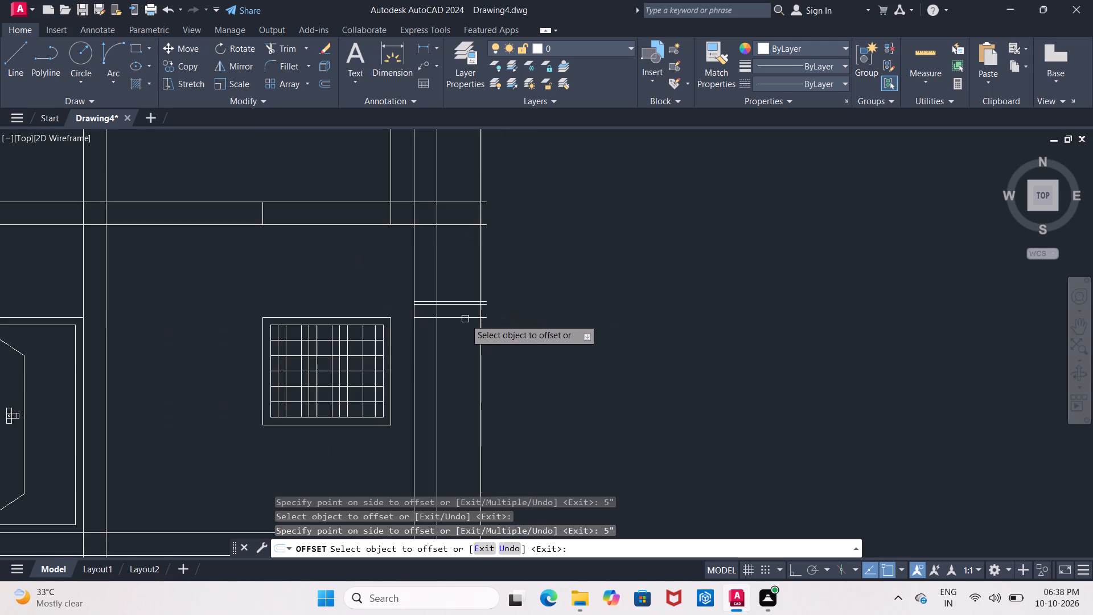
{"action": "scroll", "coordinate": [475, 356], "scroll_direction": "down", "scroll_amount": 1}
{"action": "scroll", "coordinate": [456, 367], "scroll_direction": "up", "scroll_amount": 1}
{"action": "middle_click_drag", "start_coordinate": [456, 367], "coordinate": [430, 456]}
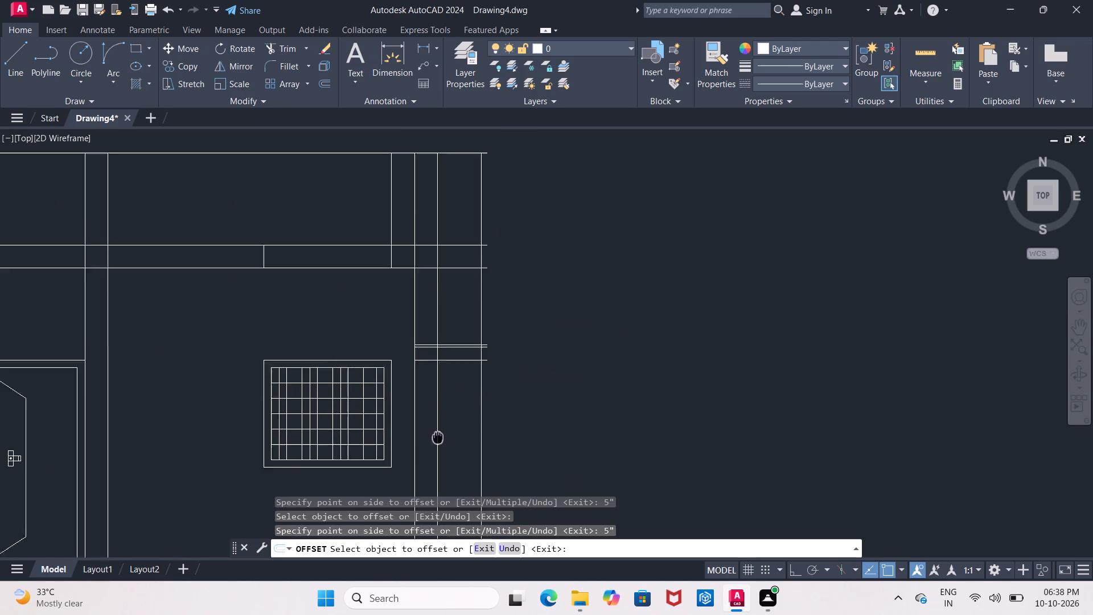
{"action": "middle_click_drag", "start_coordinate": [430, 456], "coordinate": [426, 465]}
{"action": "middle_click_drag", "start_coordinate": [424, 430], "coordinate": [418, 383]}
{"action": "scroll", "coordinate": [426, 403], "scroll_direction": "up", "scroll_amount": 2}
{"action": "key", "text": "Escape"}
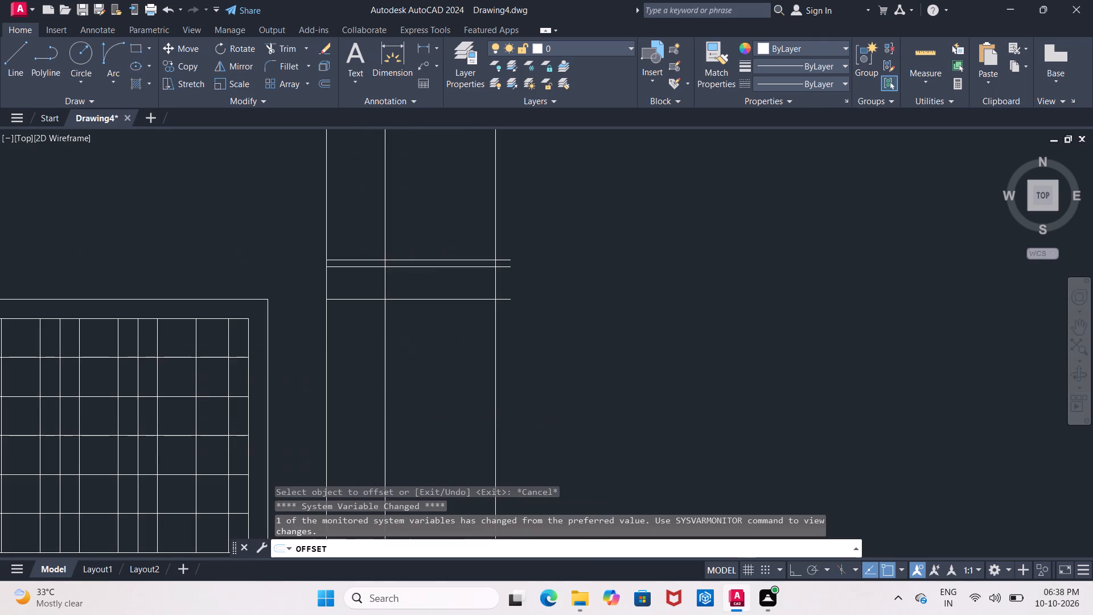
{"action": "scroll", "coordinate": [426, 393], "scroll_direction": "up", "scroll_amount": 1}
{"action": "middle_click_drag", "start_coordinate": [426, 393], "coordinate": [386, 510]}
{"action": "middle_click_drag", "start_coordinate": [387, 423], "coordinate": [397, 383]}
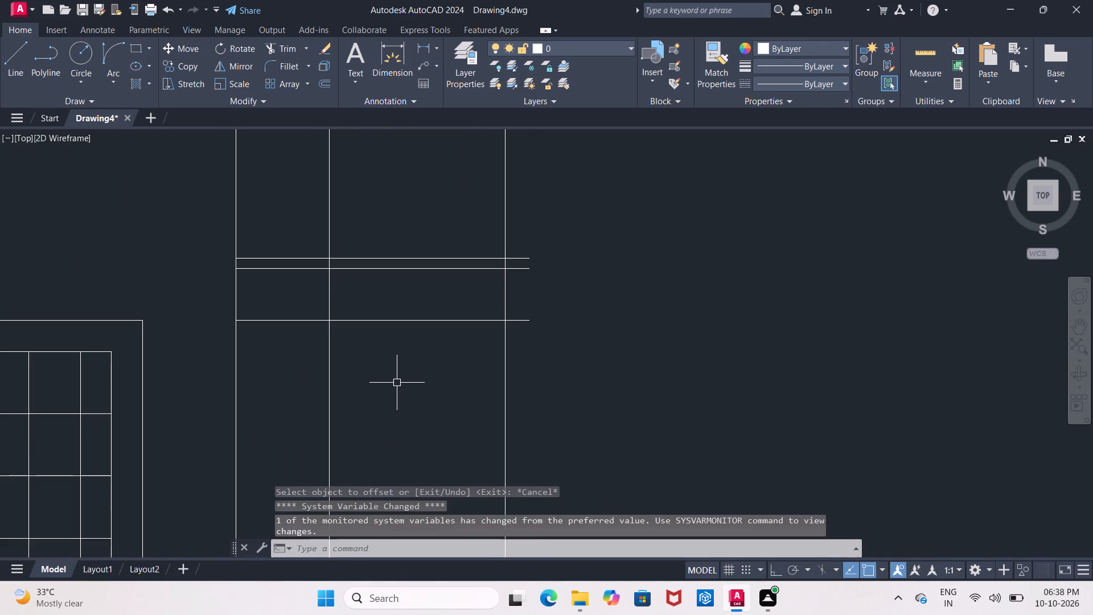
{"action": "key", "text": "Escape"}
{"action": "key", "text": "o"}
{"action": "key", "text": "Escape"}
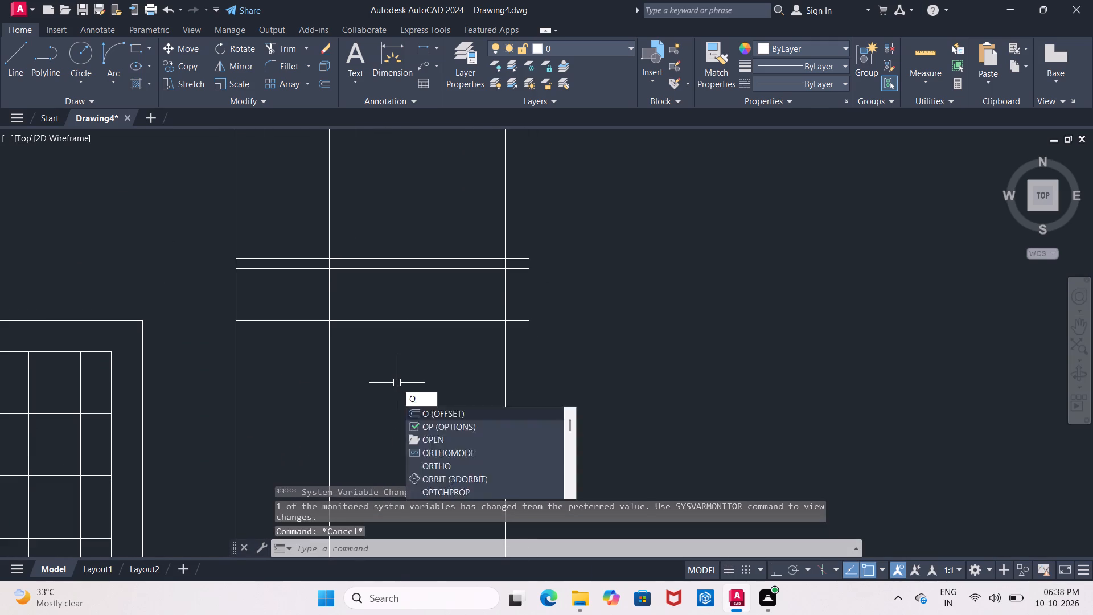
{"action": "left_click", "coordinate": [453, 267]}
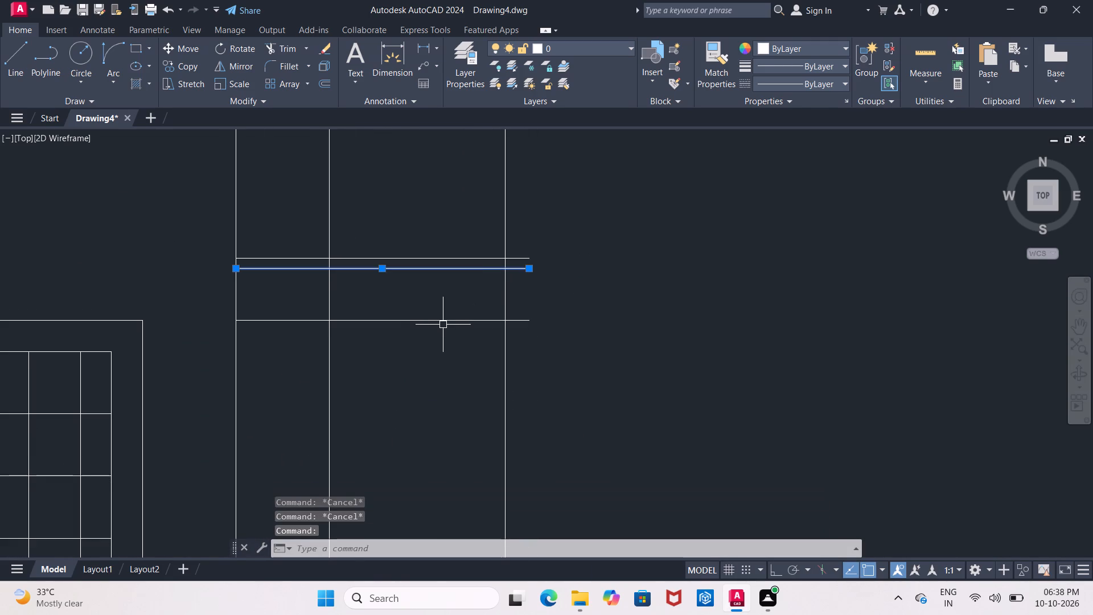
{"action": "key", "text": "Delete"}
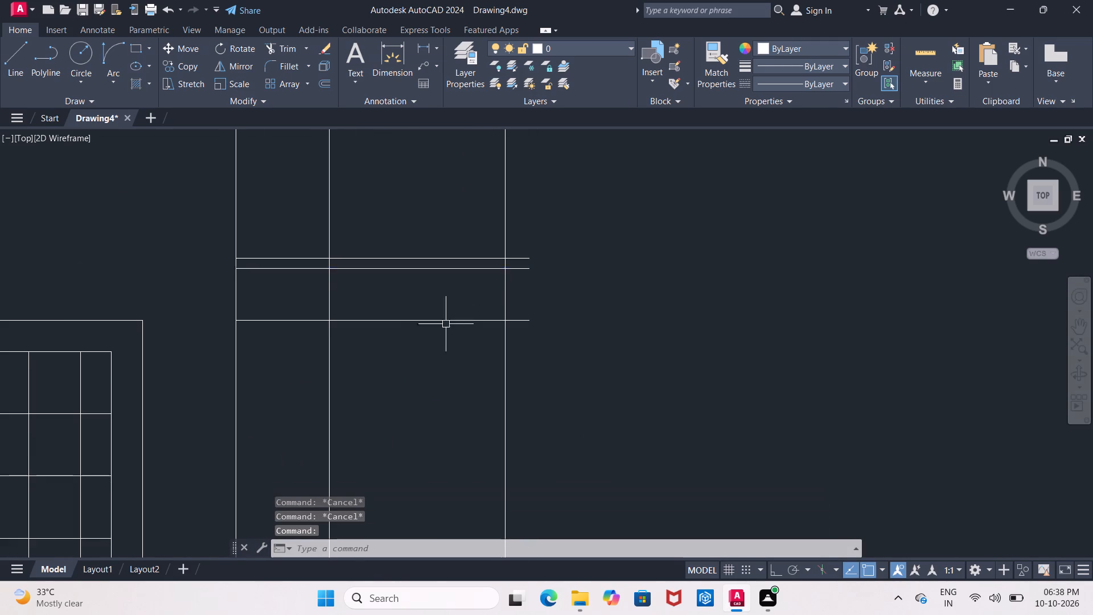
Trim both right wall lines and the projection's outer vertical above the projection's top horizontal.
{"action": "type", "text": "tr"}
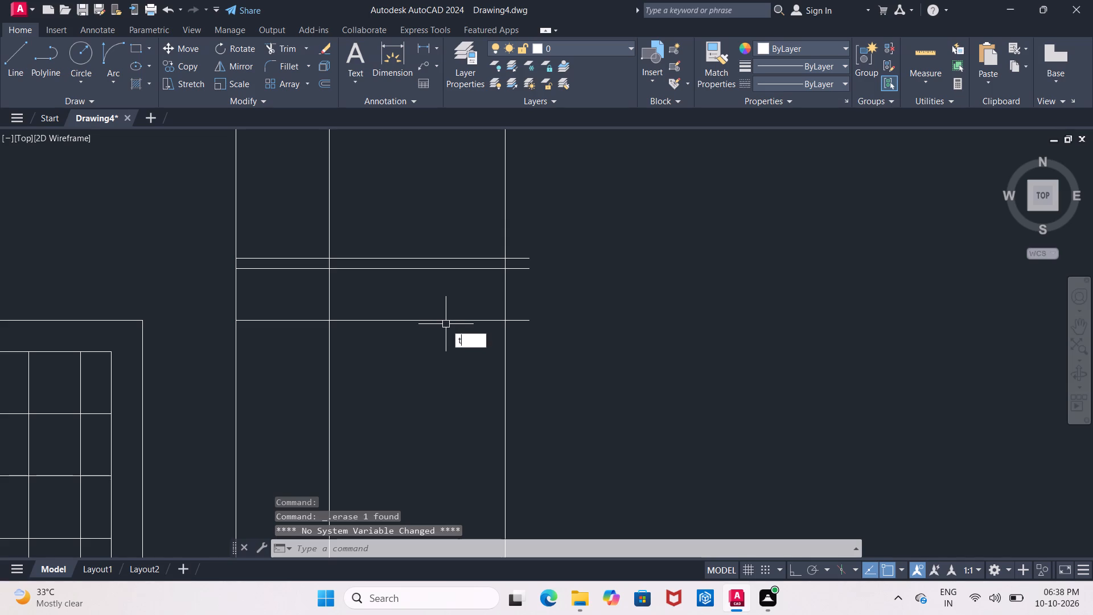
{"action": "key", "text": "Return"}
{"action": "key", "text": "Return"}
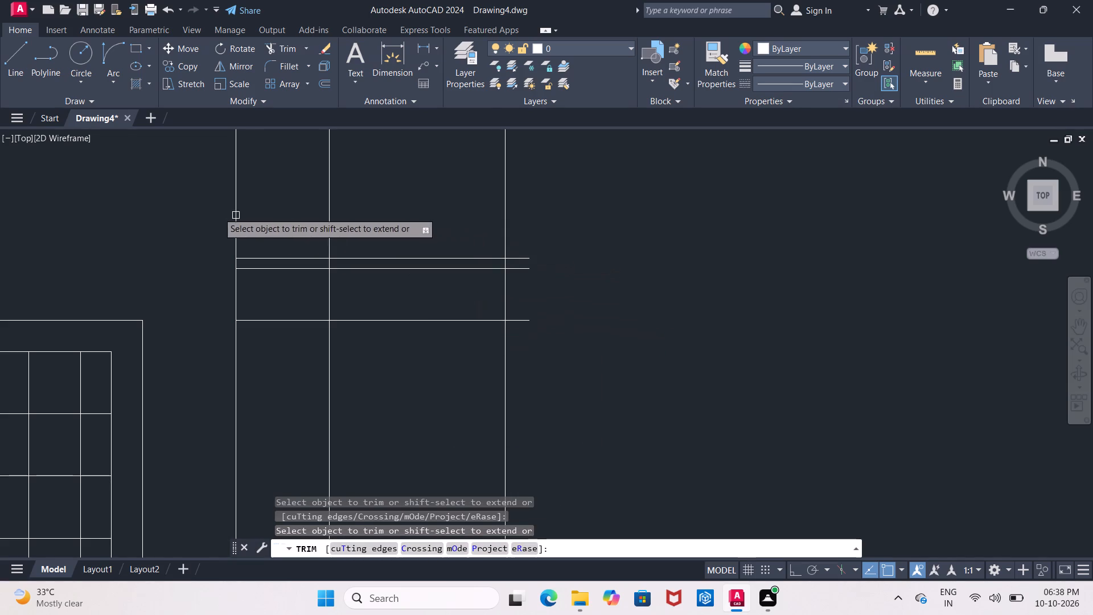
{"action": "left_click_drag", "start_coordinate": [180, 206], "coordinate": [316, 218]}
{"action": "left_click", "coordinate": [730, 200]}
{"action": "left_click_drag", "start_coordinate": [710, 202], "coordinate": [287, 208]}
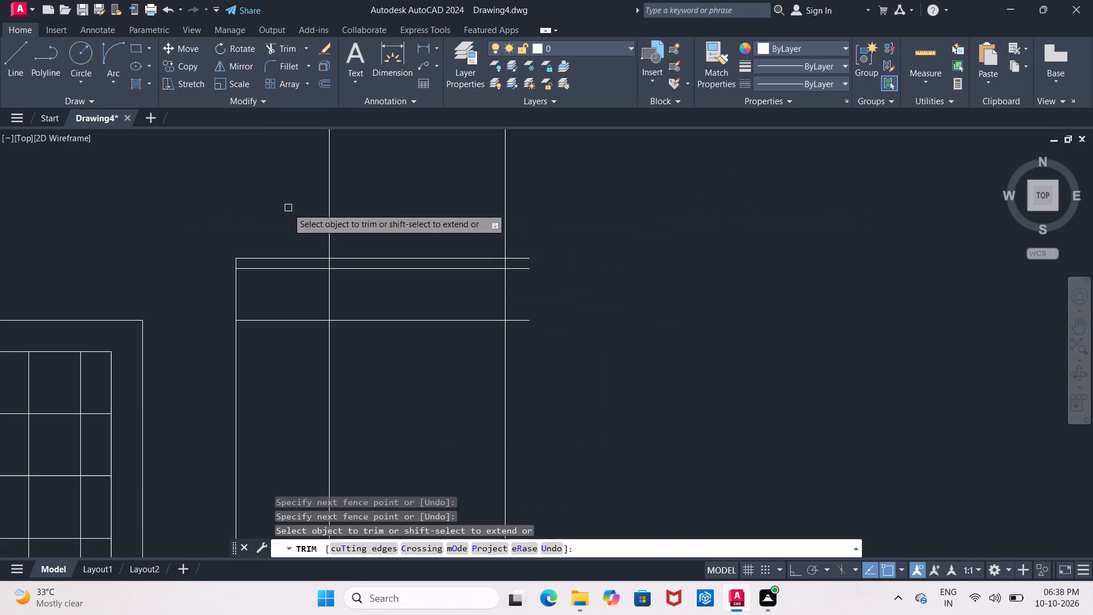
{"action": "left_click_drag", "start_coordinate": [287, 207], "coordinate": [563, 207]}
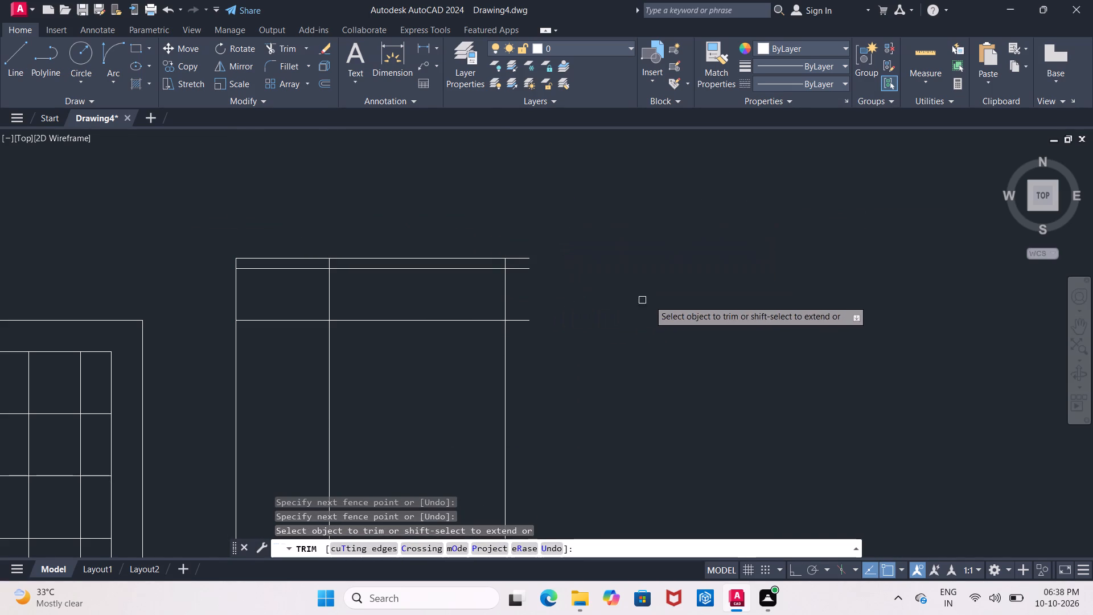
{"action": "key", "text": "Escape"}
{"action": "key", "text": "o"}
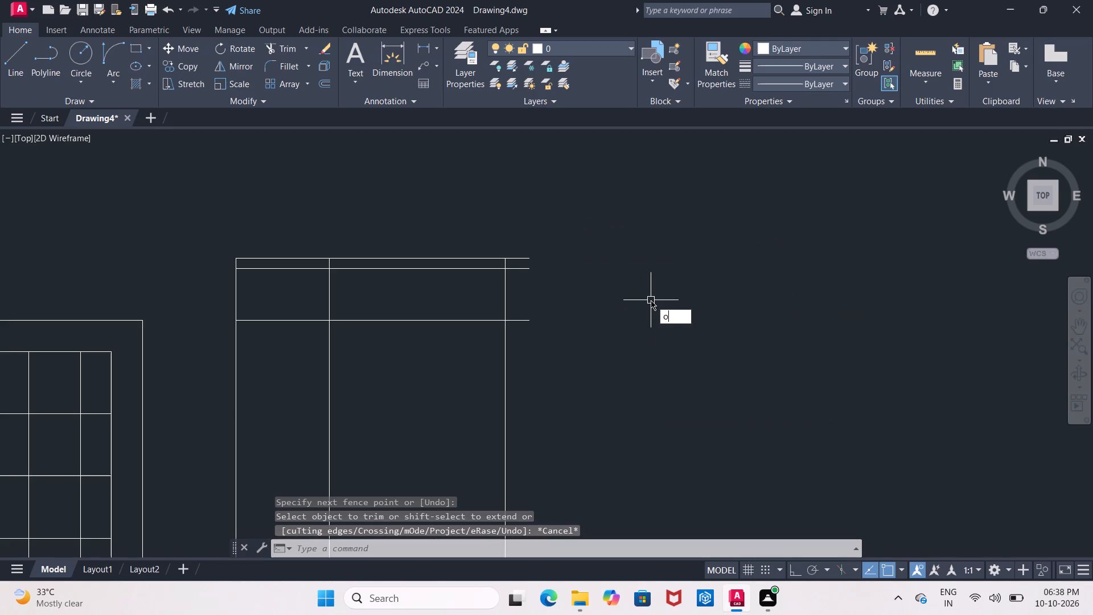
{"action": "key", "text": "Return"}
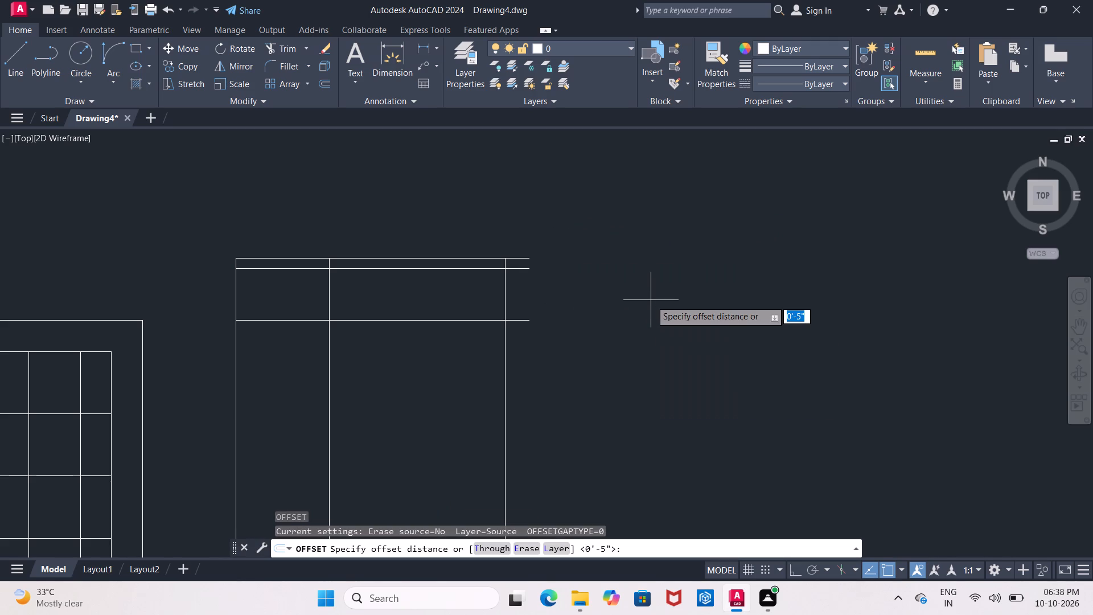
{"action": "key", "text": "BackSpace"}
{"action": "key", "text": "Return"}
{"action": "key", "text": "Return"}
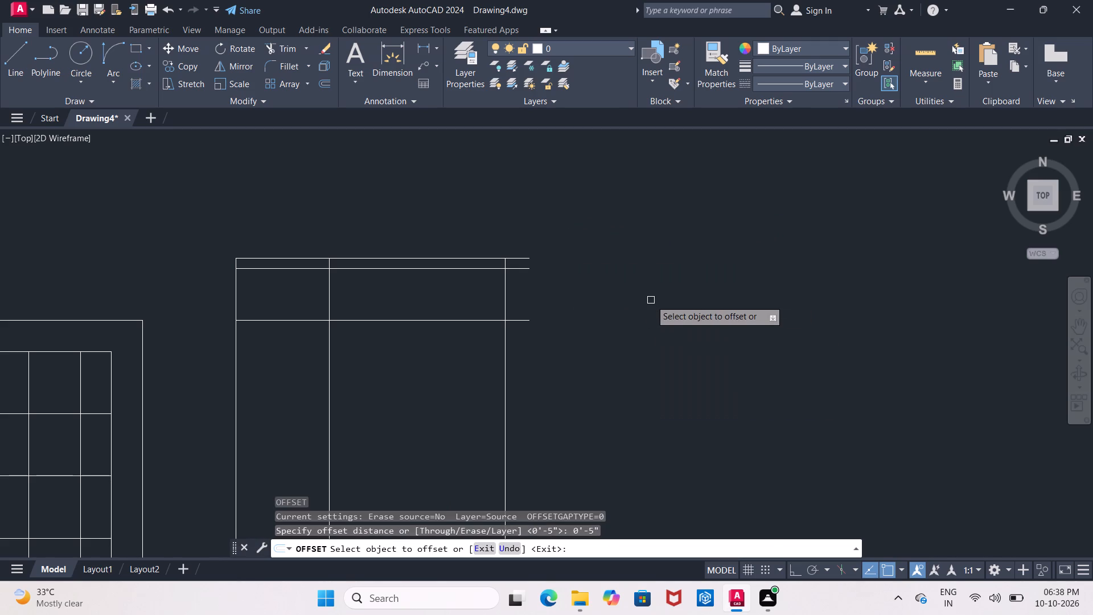
Undo the last trim of the right wall lines and the right projection's outer vertical.
{"action": "scroll", "coordinate": [485, 338], "scroll_direction": "up", "scroll_amount": 1}
{"action": "middle_click_drag", "start_coordinate": [485, 338], "coordinate": [554, 386]}
{"action": "scroll", "coordinate": [485, 338], "scroll_direction": "down", "scroll_amount": 3}
{"action": "scroll", "coordinate": [651, 398], "scroll_direction": "down", "scroll_amount": 1}
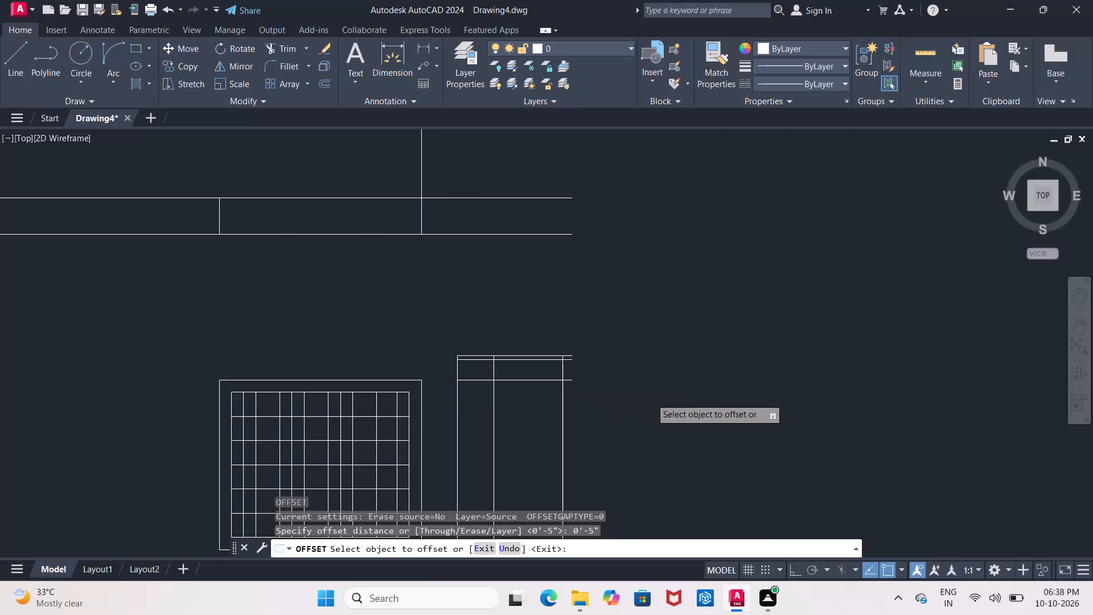
{"action": "scroll", "coordinate": [651, 398], "scroll_direction": "down", "scroll_amount": 1}
{"action": "middle_click_drag", "start_coordinate": [665, 402], "coordinate": [636, 366]}
{"action": "key", "text": "ctrl+z"}
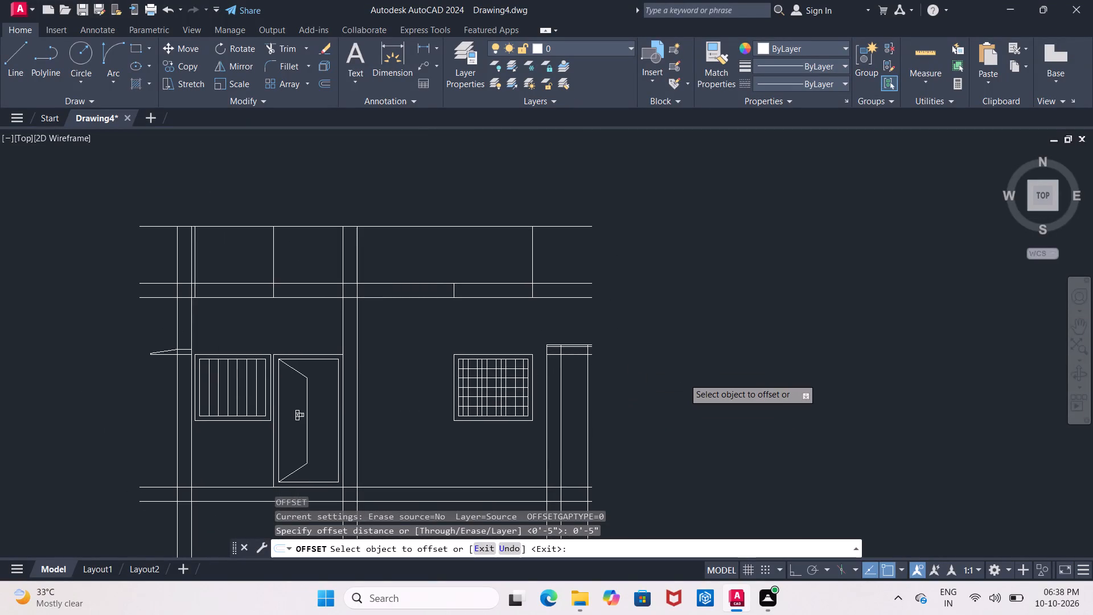
{"action": "scroll", "coordinate": [684, 378], "scroll_direction": "down", "scroll_amount": 4}
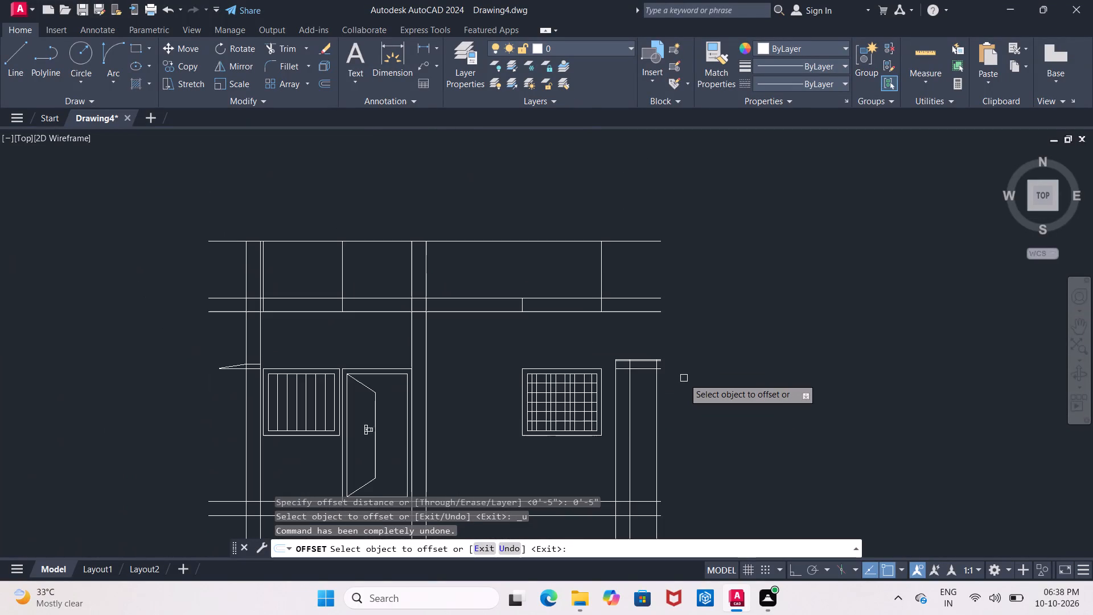
{"action": "middle_click_drag", "start_coordinate": [684, 378], "coordinate": [635, 351]}
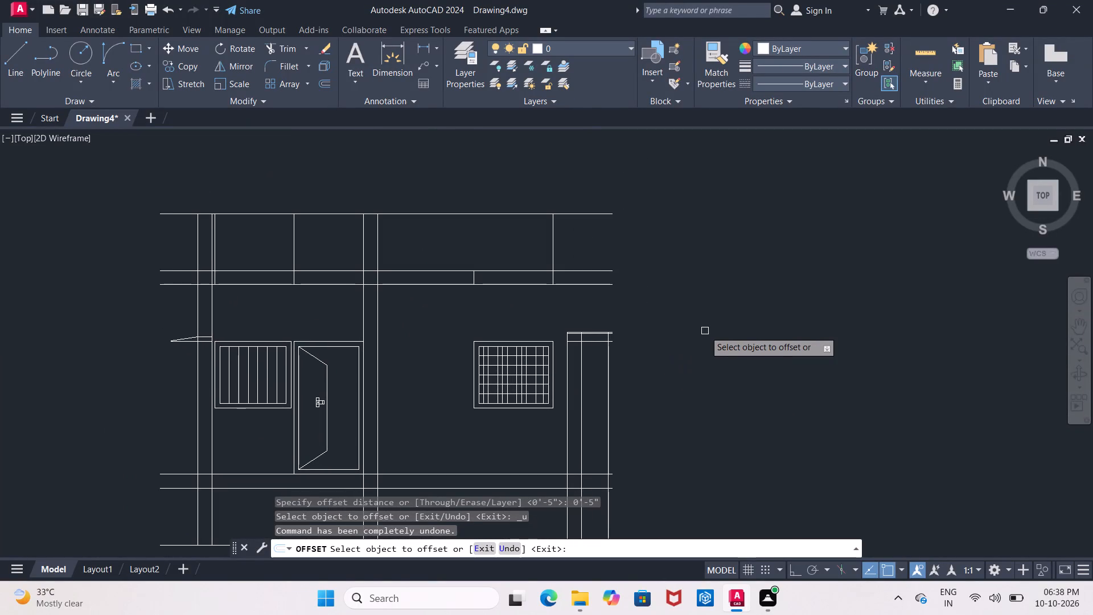
{"action": "key", "text": "Escape"}
{"action": "key", "text": "ctrl+z"}
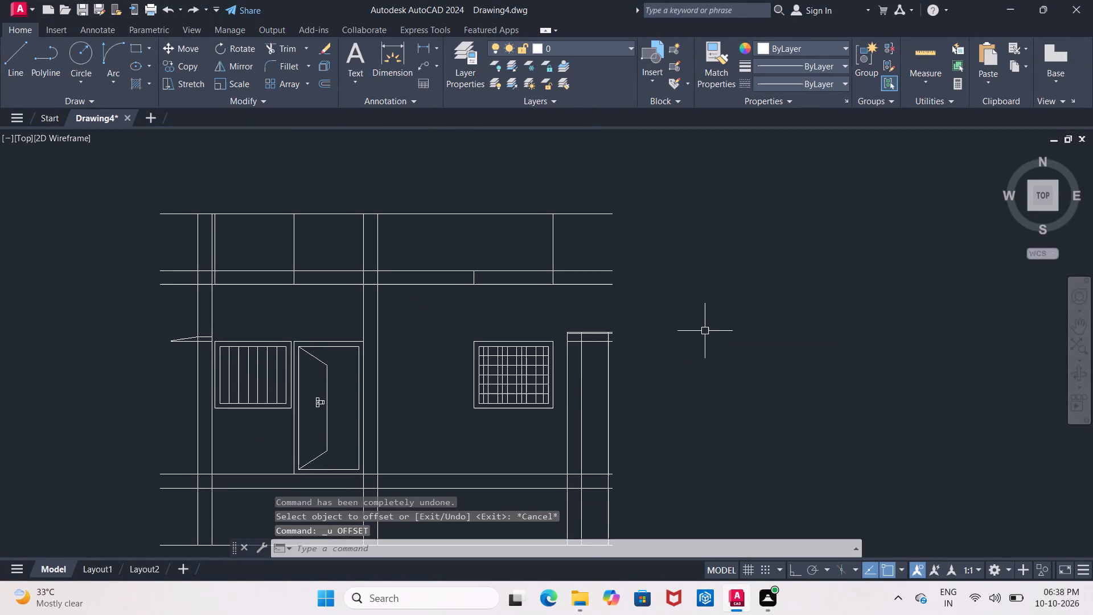
{"action": "key", "text": "ctrl+z"}
{"action": "scroll", "coordinate": [683, 348], "scroll_direction": "down", "scroll_amount": 2}
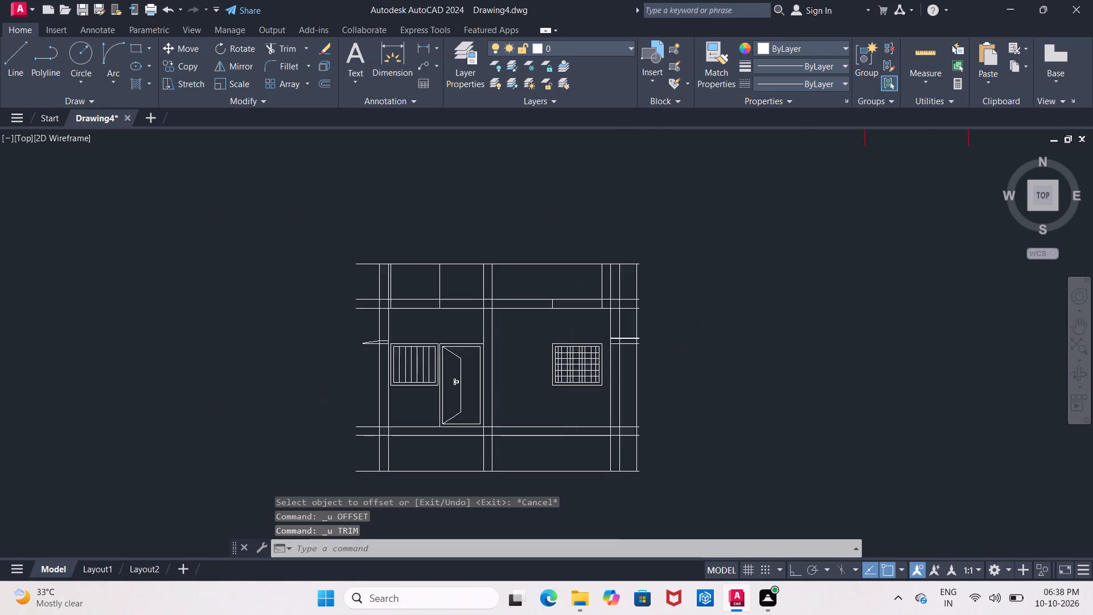
{"action": "scroll", "coordinate": [683, 348], "scroll_direction": "down", "scroll_amount": 1}
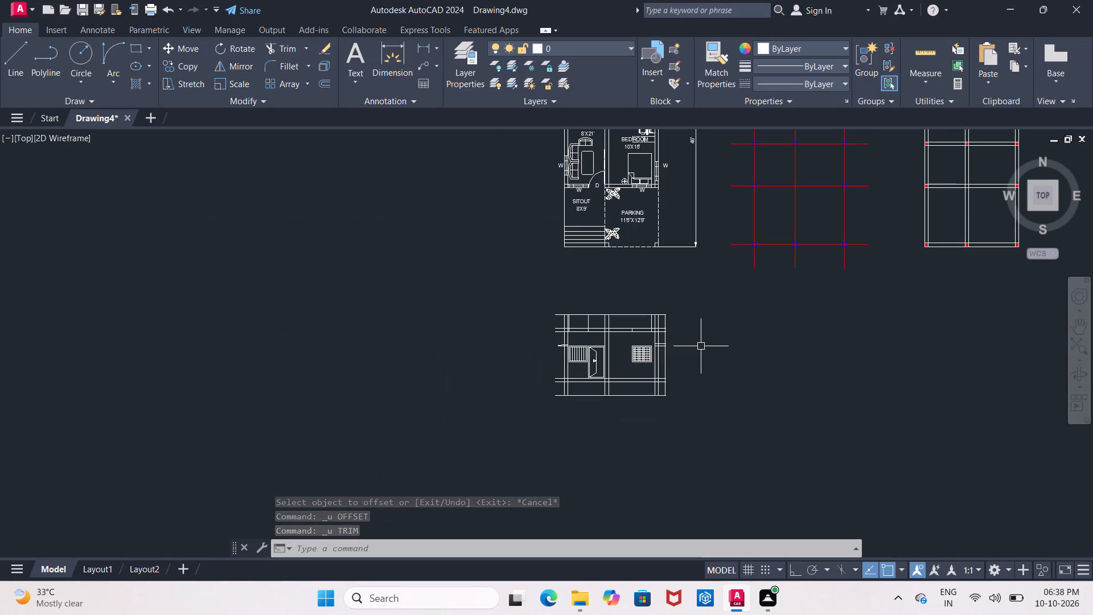
{"action": "scroll", "coordinate": [693, 326], "scroll_direction": "up", "scroll_amount": 2}
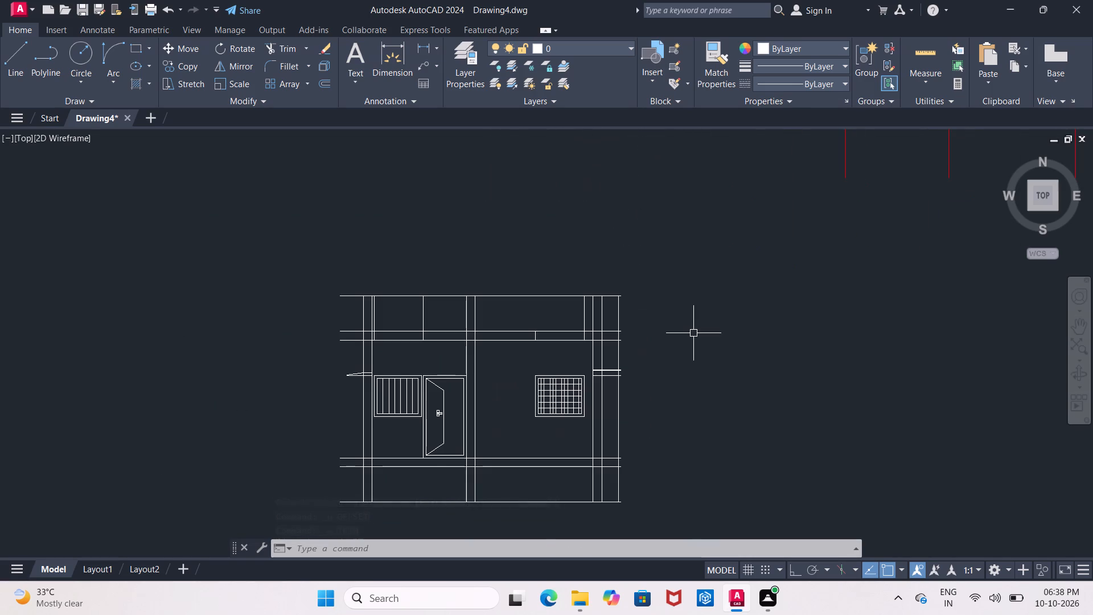
{"action": "scroll", "coordinate": [693, 334], "scroll_direction": "up", "scroll_amount": 2}
{"action": "key", "text": "Escape"}
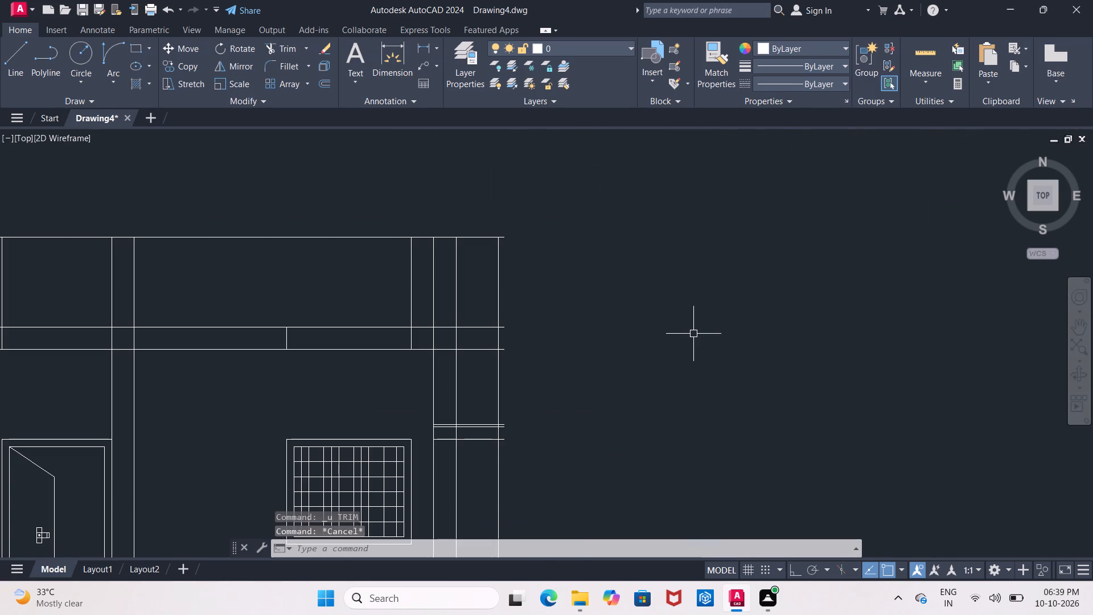
Trim the outermost right vertical between the elevation's top horizontal and the upper line of the band below it.
{"action": "type", "text": "tr"}
{"action": "key", "text": "Return"}
{"action": "key", "text": "Return"}
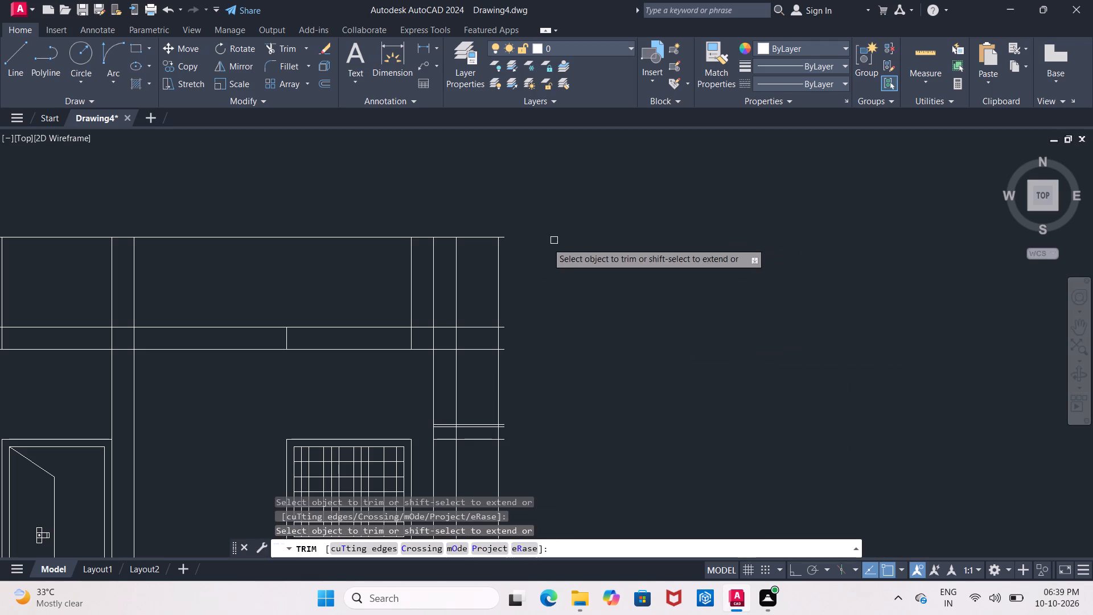
{"action": "left_click", "coordinate": [499, 308]}
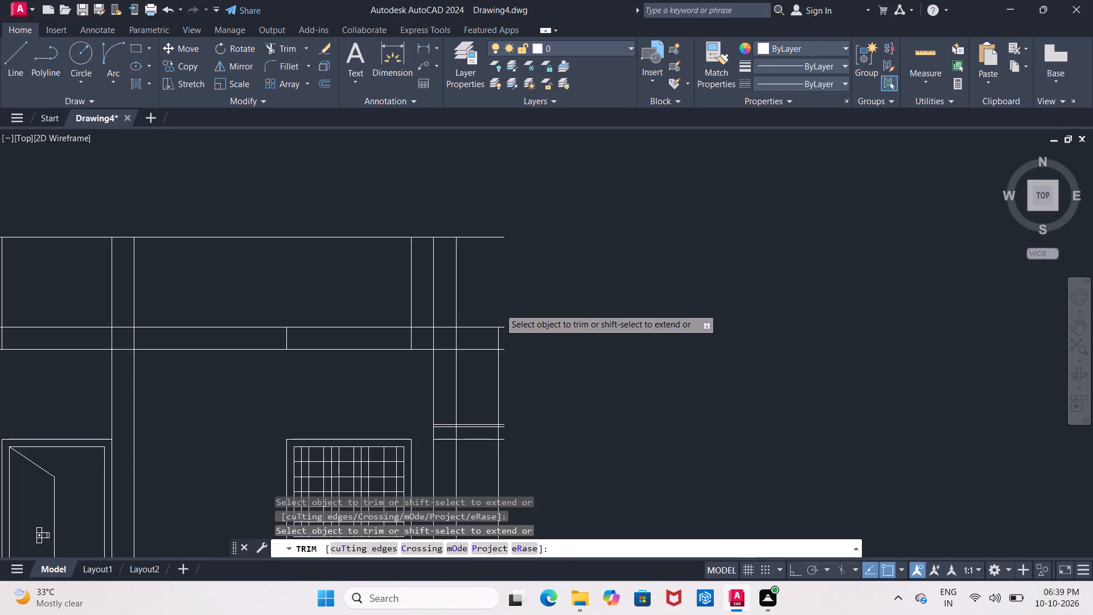
{"action": "scroll", "coordinate": [499, 308], "scroll_direction": "down", "scroll_amount": 3}
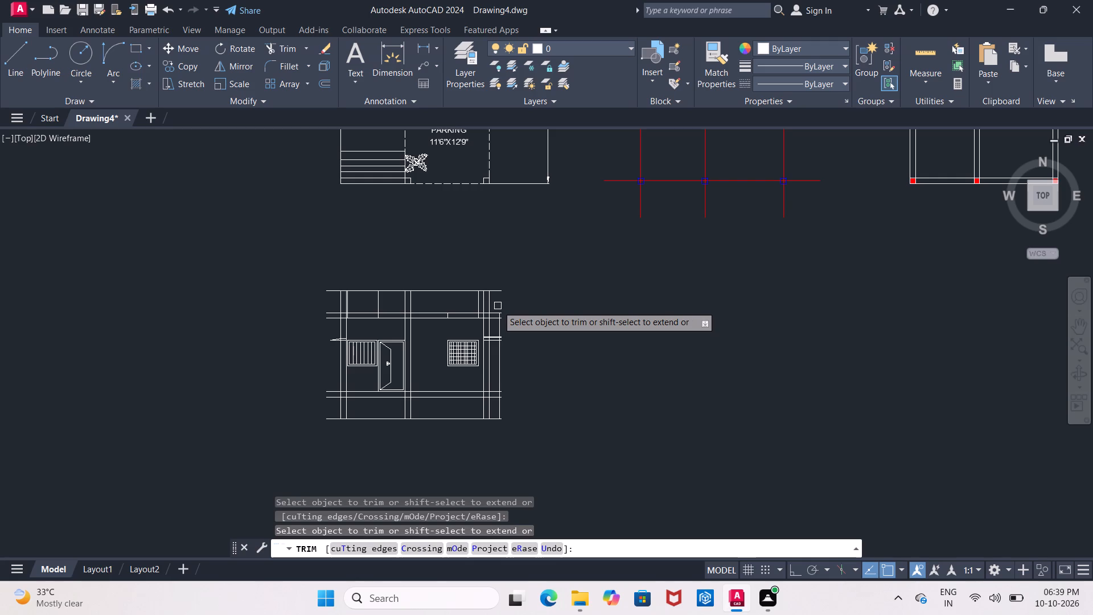
{"action": "scroll", "coordinate": [495, 309], "scroll_direction": "up", "scroll_amount": 3}
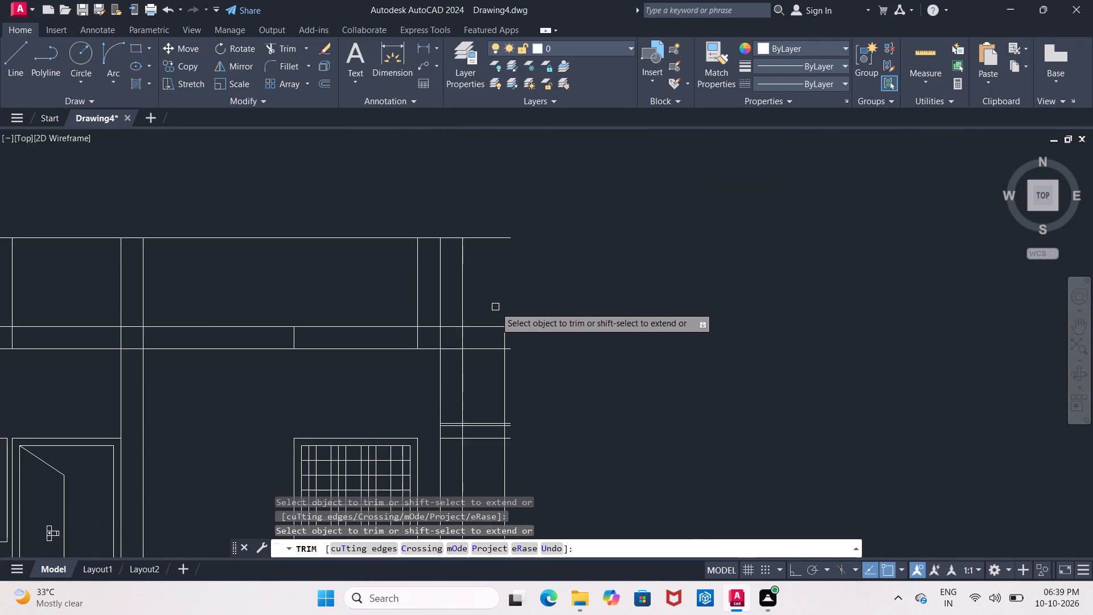
{"action": "scroll", "coordinate": [496, 306], "scroll_direction": "up", "scroll_amount": 2}
{"action": "middle_click_drag", "start_coordinate": [496, 306], "coordinate": [492, 282]}
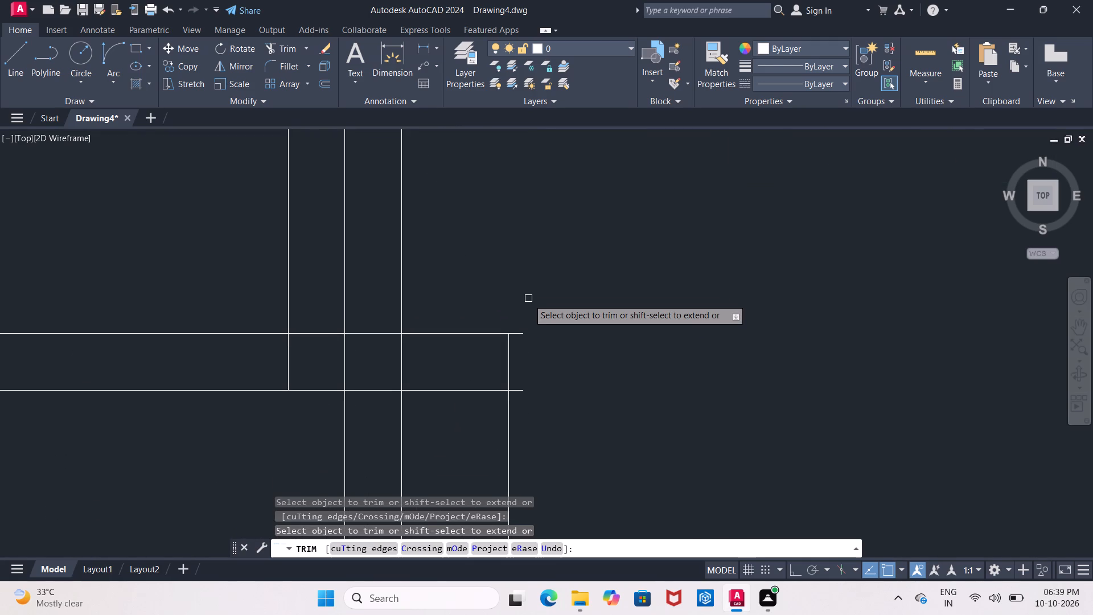
{"action": "middle_click_drag", "start_coordinate": [531, 295], "coordinate": [550, 278]}
{"action": "key", "text": "Escape"}
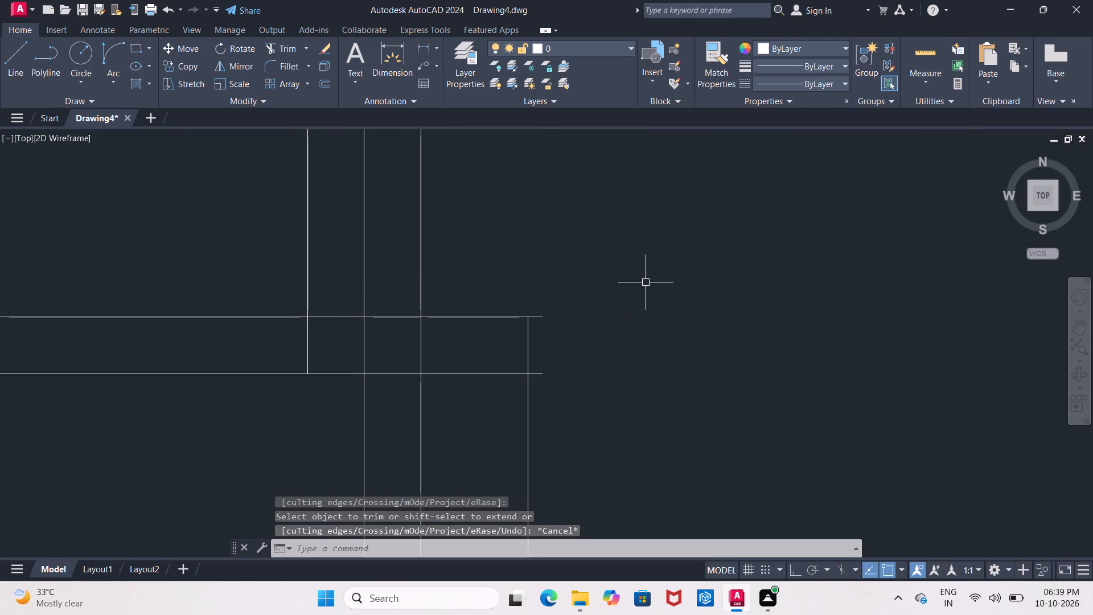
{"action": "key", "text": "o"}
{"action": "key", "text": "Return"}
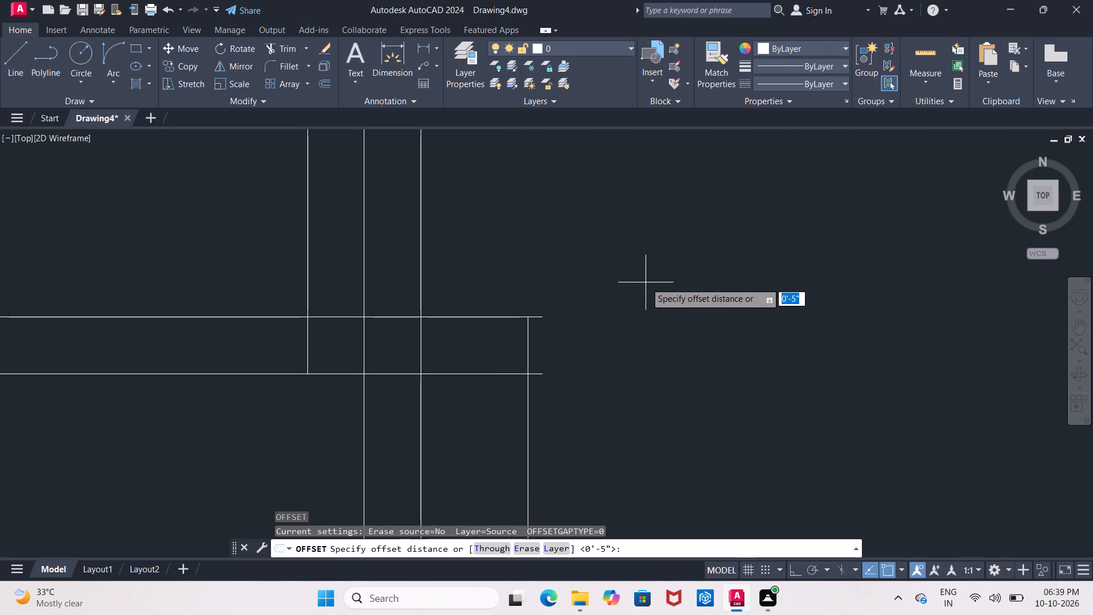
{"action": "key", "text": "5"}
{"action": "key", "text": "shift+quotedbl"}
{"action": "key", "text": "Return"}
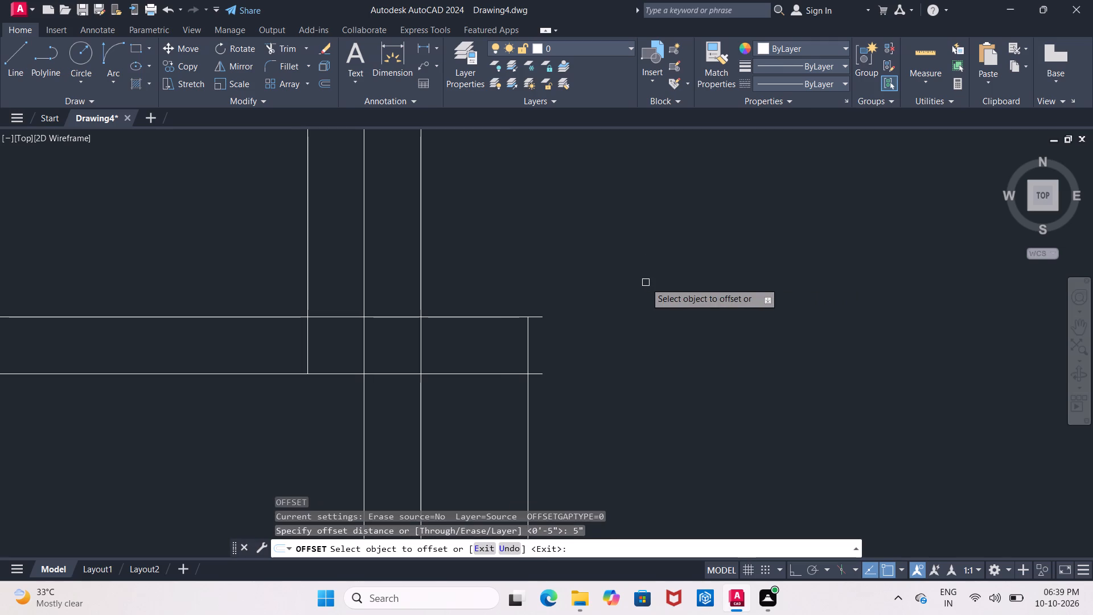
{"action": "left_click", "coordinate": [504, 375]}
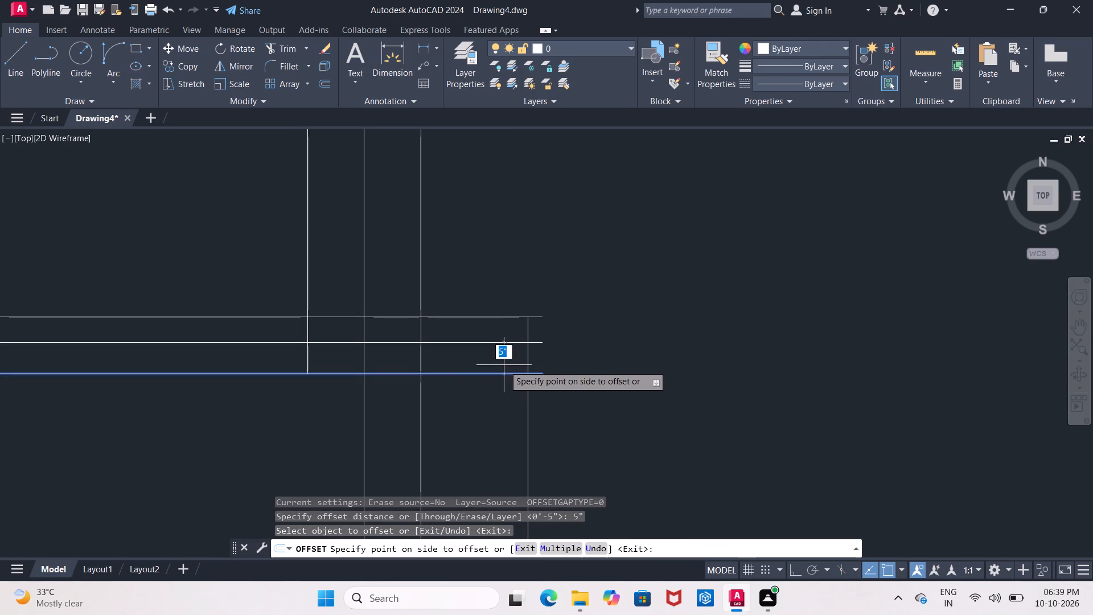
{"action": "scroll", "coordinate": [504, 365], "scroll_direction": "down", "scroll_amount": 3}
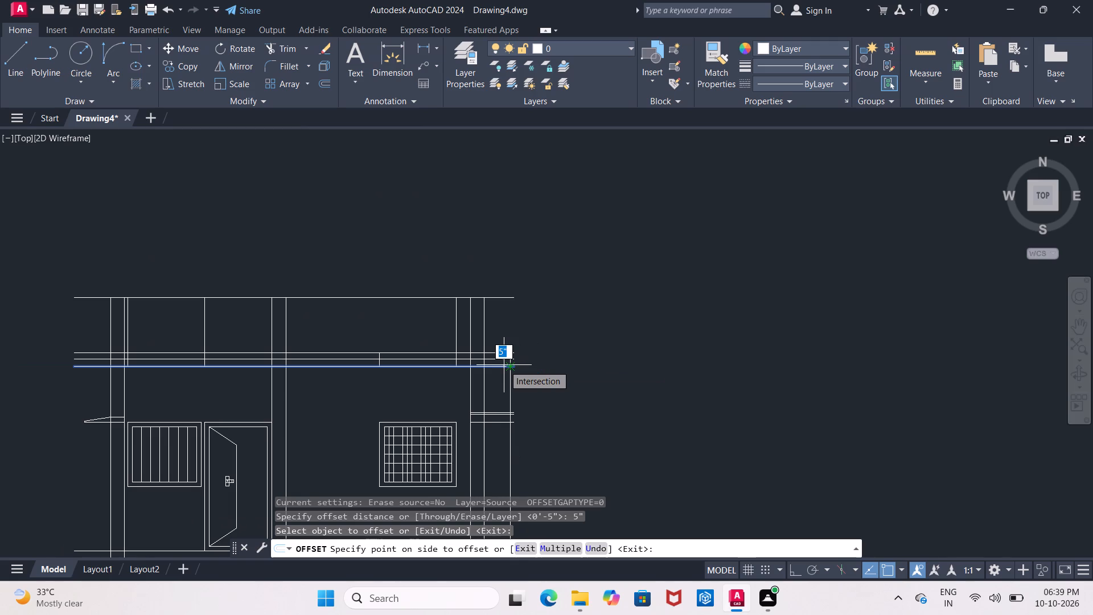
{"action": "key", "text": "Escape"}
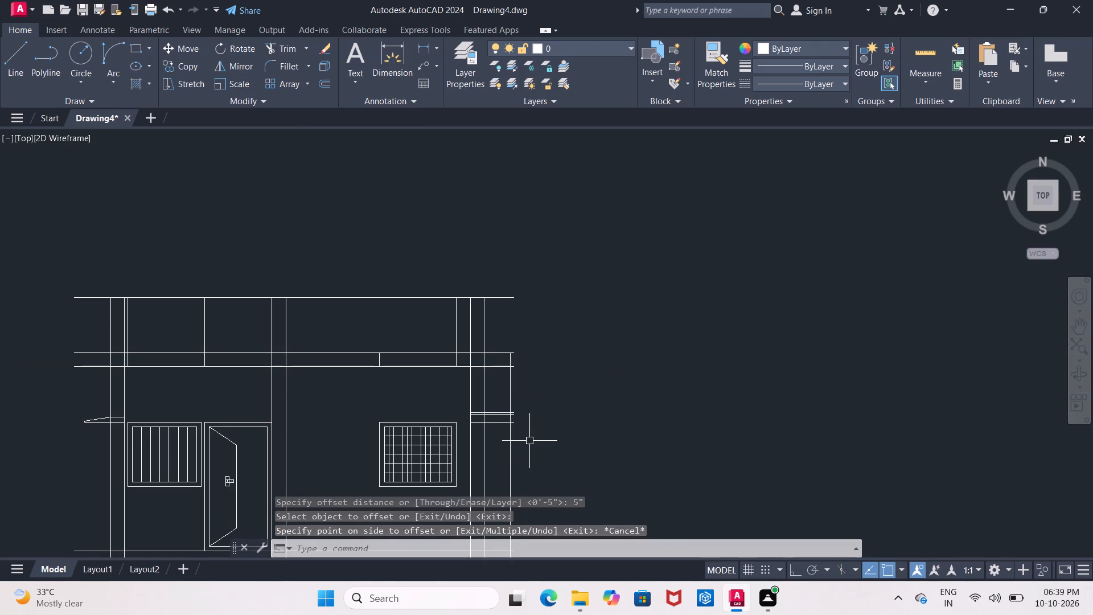
Erase the lower of the two closely spaced horizontals at the top of the right projection.
{"action": "middle_click_drag", "start_coordinate": [529, 441], "coordinate": [559, 371]}
{"action": "scroll", "coordinate": [539, 378], "scroll_direction": "up", "scroll_amount": 2}
{"action": "scroll", "coordinate": [497, 359], "scroll_direction": "up", "scroll_amount": 1}
{"action": "middle_click_drag", "start_coordinate": [498, 359], "coordinate": [484, 436]}
{"action": "left_click", "coordinate": [488, 334]}
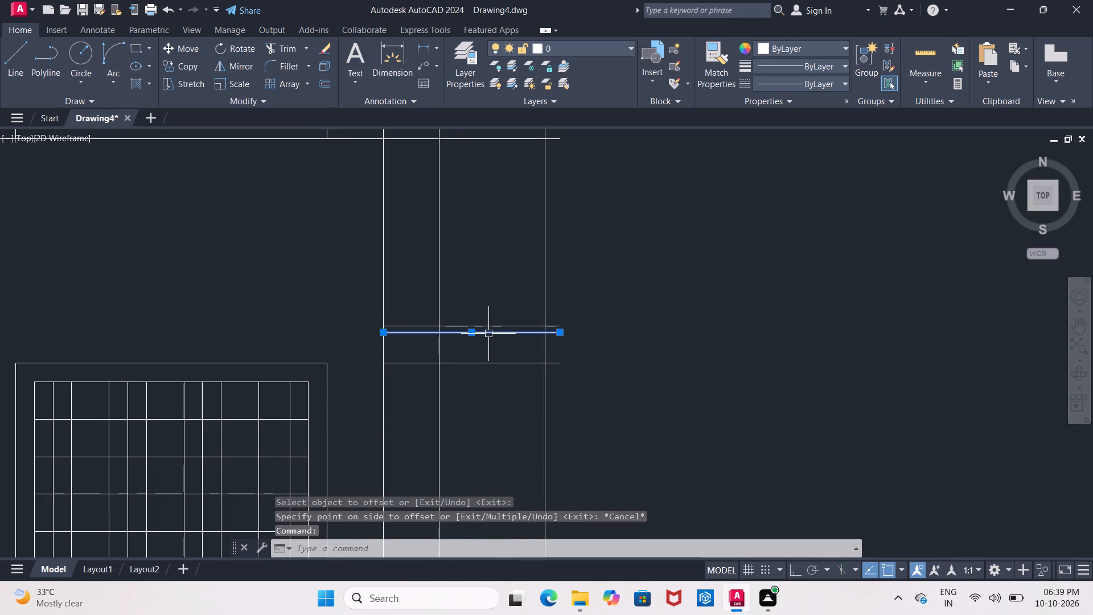
{"action": "key", "text": "Delete"}
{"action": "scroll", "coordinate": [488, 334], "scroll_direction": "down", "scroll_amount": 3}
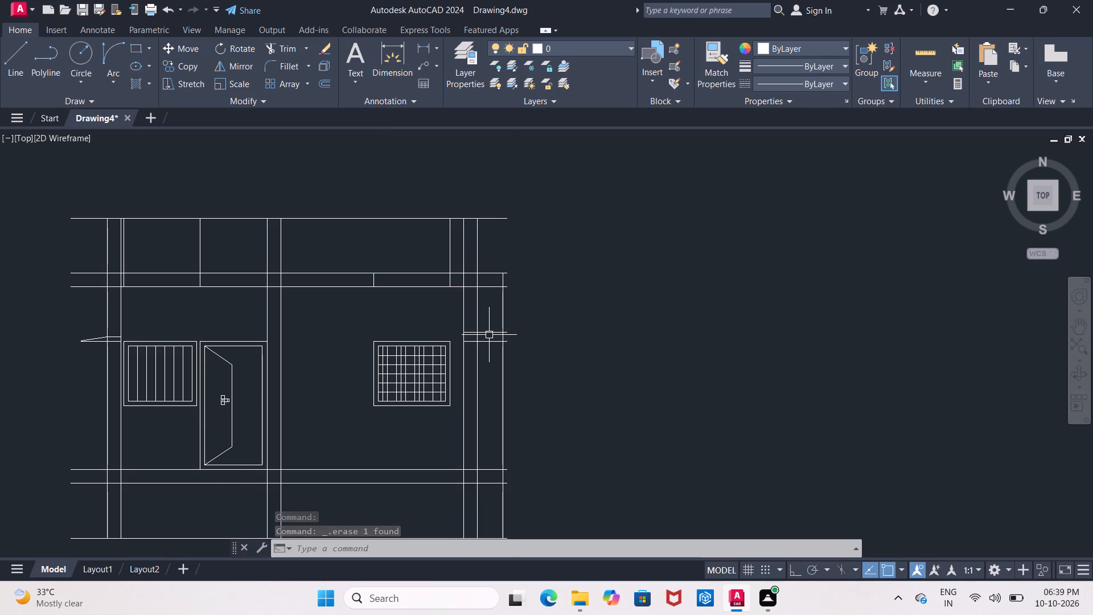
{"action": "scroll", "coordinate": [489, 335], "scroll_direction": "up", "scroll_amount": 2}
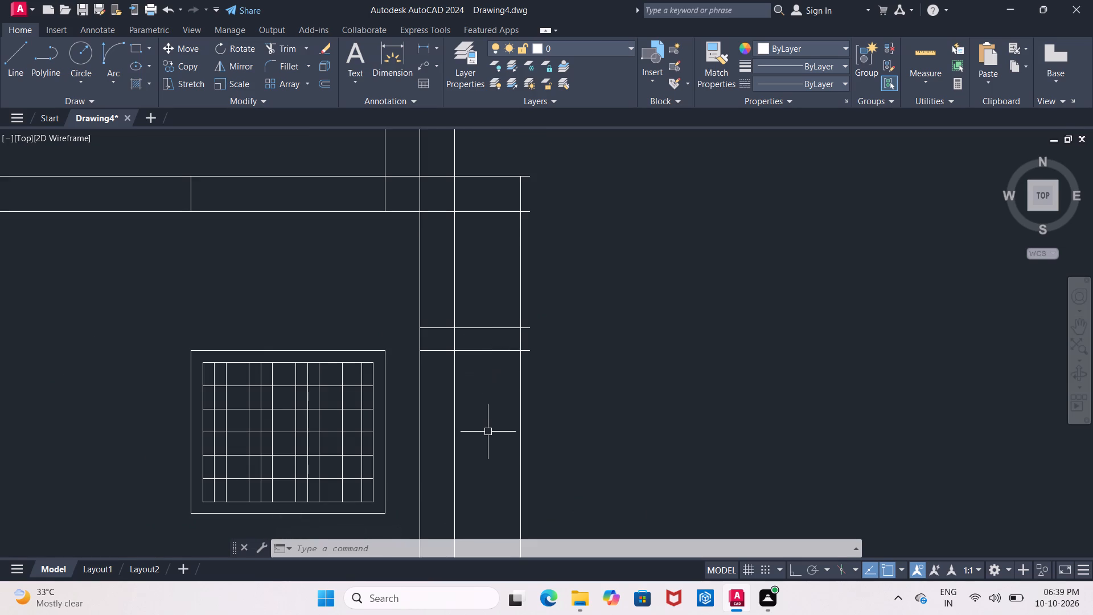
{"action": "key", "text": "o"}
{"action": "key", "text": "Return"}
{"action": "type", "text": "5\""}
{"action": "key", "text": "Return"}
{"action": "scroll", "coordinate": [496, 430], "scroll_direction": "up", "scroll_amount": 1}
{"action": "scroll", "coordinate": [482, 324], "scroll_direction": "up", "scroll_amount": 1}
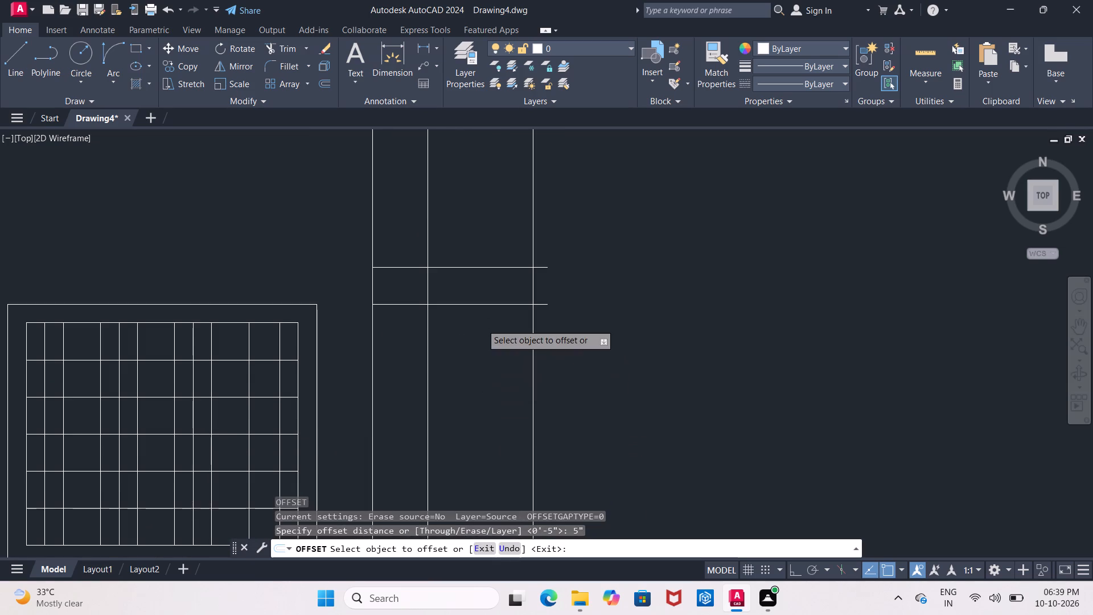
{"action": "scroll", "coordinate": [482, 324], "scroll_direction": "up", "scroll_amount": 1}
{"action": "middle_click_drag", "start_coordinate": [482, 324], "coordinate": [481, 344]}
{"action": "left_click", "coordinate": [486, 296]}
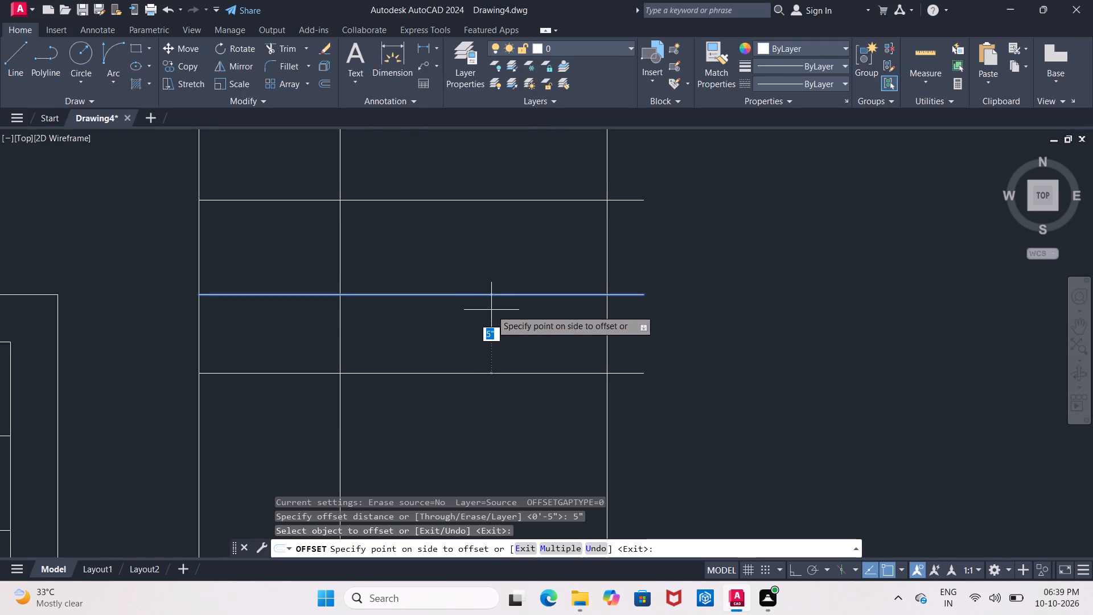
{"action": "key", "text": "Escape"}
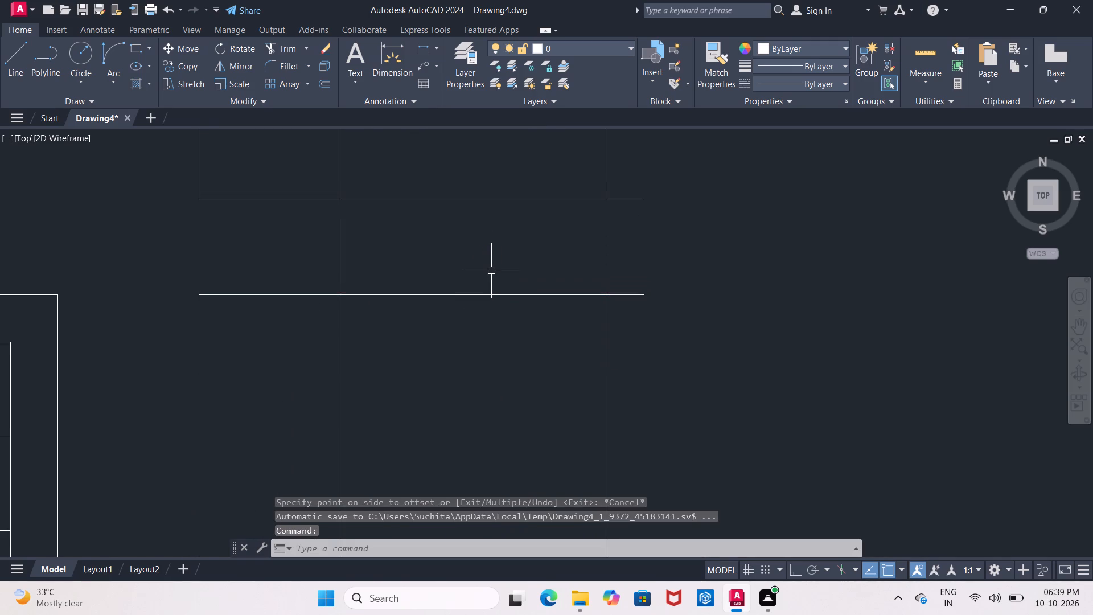
Offset the right projection's lower horizontal line 0.5" upward.
{"action": "key", "text": "o"}
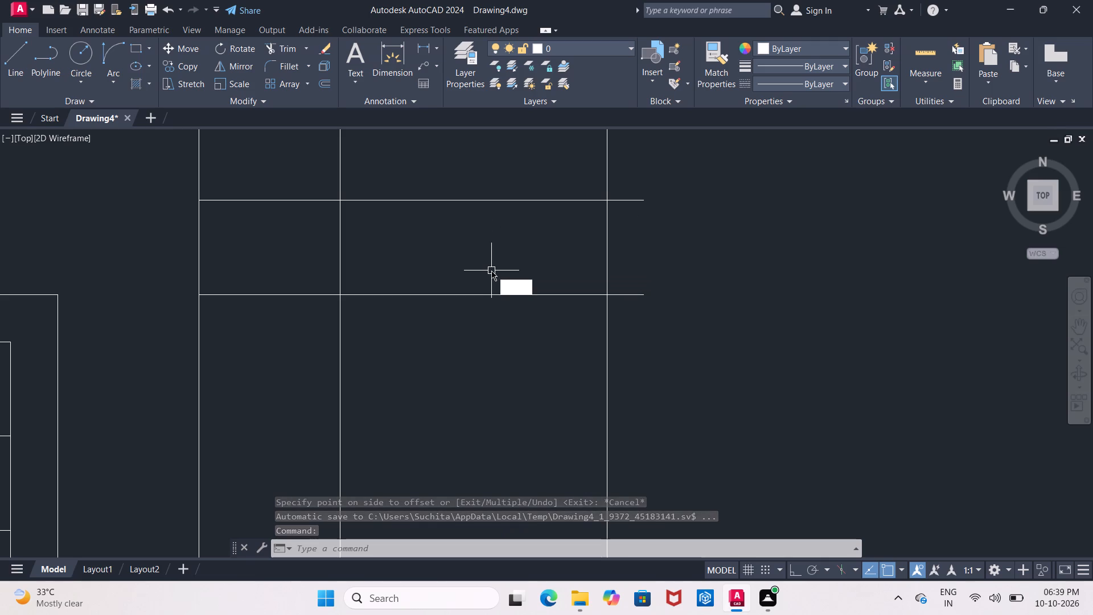
{"action": "key", "text": "Return"}
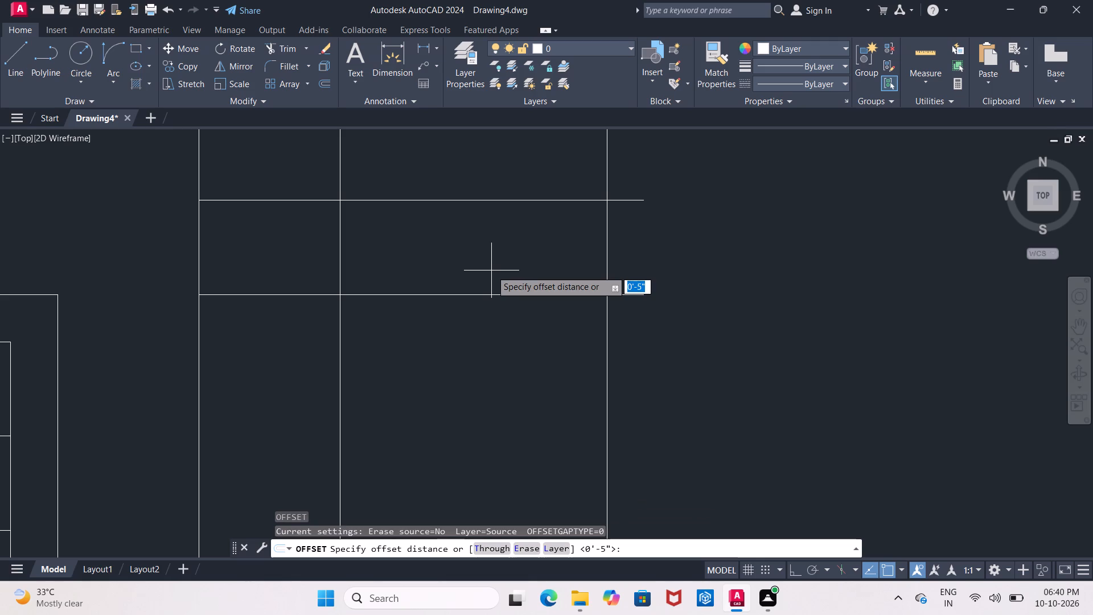
{"action": "key", "text": "0"}
{"action": "type", "text": ".5"}
{"action": "key", "text": "shift+quotedbl"}
{"action": "key", "text": "Return"}
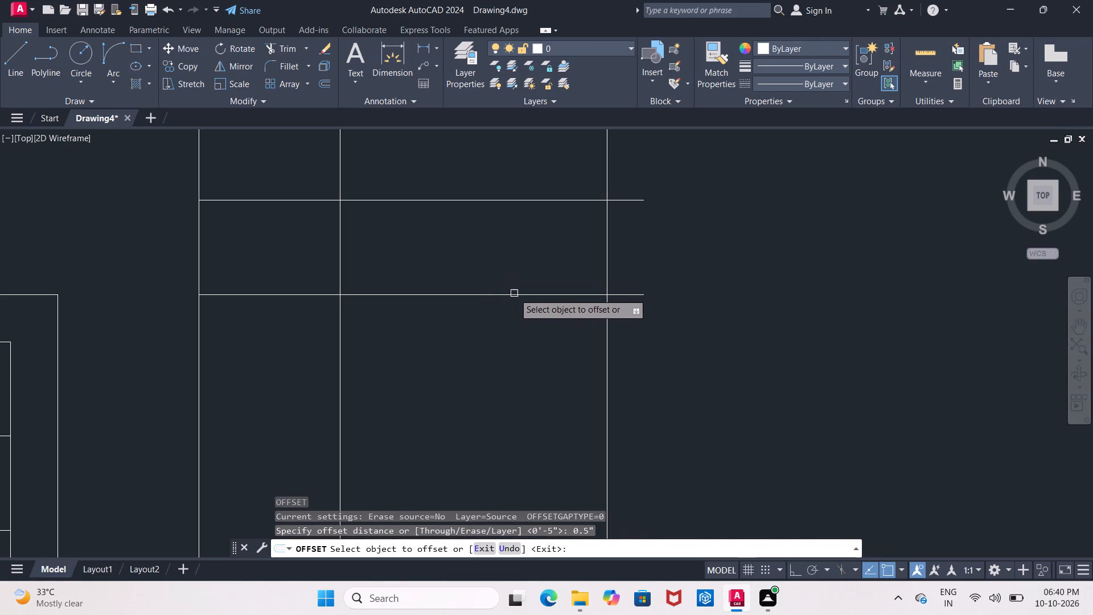
{"action": "left_click", "coordinate": [514, 293]}
{"action": "left_click", "coordinate": [511, 269]}
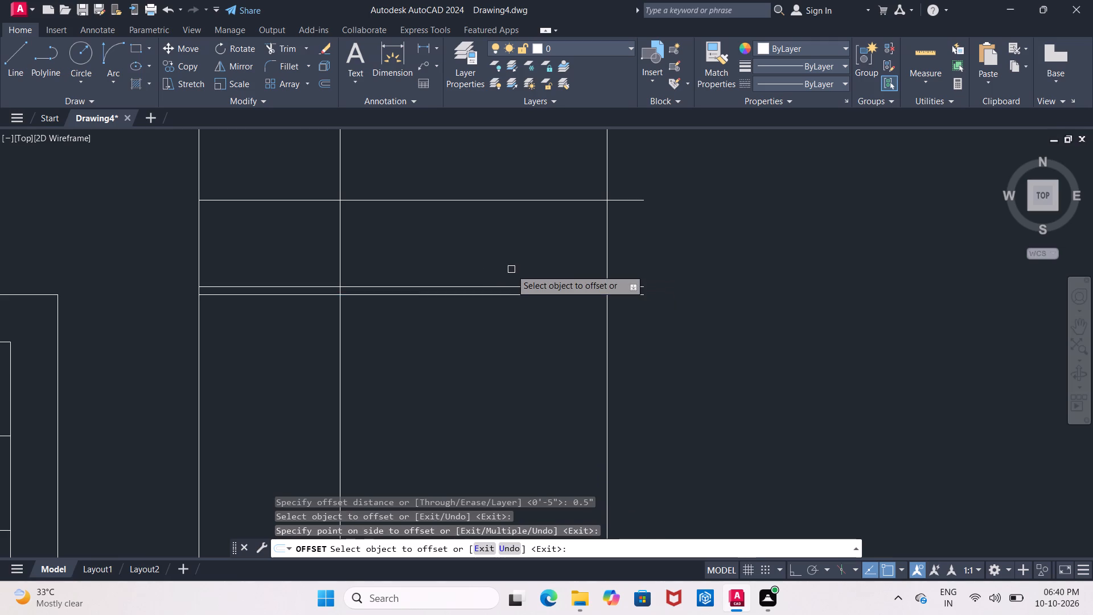
Examine the tapered outer end of the left projection as a reference for the right one.
{"action": "scroll", "coordinate": [511, 269], "scroll_direction": "down", "scroll_amount": 3}
{"action": "middle_click_drag", "start_coordinate": [109, 240], "coordinate": [391, 268]}
{"action": "middle_click_drag", "start_coordinate": [348, 282], "coordinate": [358, 284]}
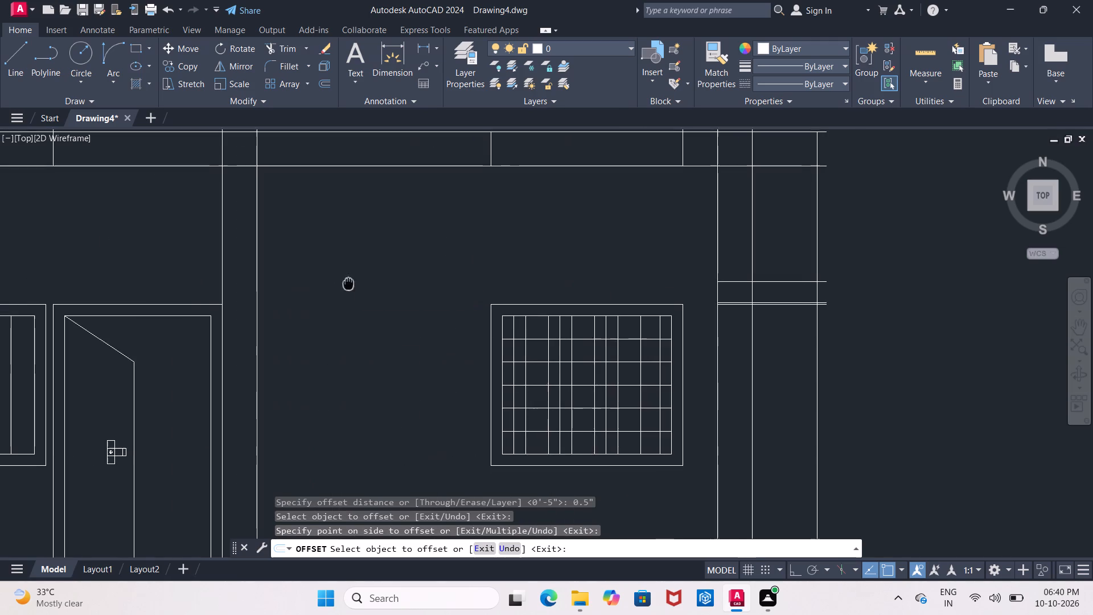
{"action": "middle_click_drag", "start_coordinate": [358, 284], "coordinate": [602, 284]}
{"action": "middle_click_drag", "start_coordinate": [216, 265], "coordinate": [393, 261]}
{"action": "scroll", "coordinate": [134, 320], "scroll_direction": "up", "scroll_amount": 3}
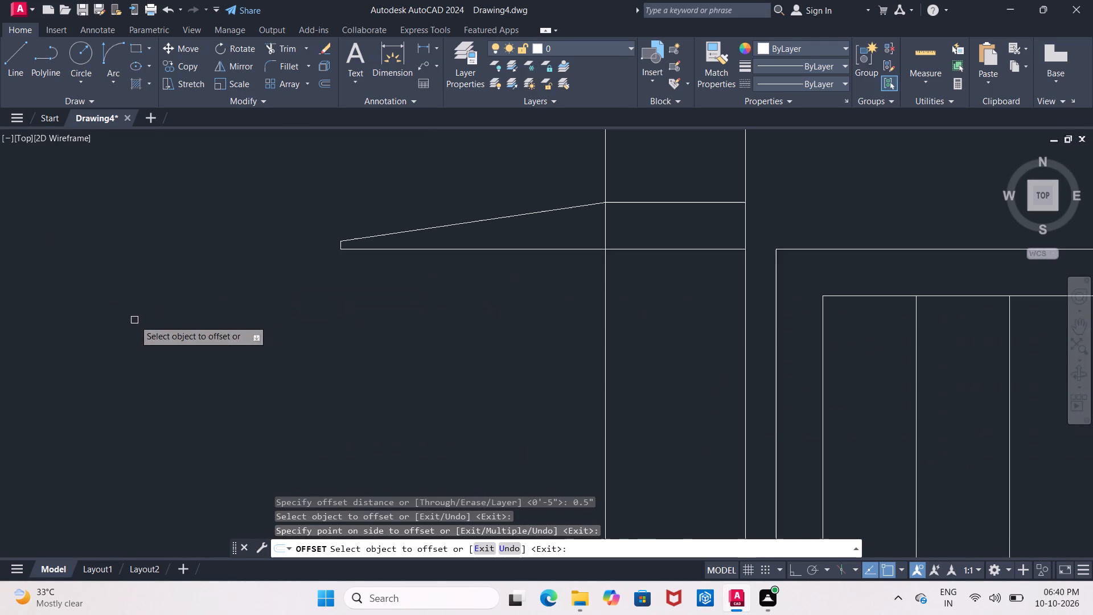
{"action": "scroll", "coordinate": [192, 320], "scroll_direction": "up", "scroll_amount": 2}
{"action": "middle_click_drag", "start_coordinate": [192, 320], "coordinate": [0, 400]}
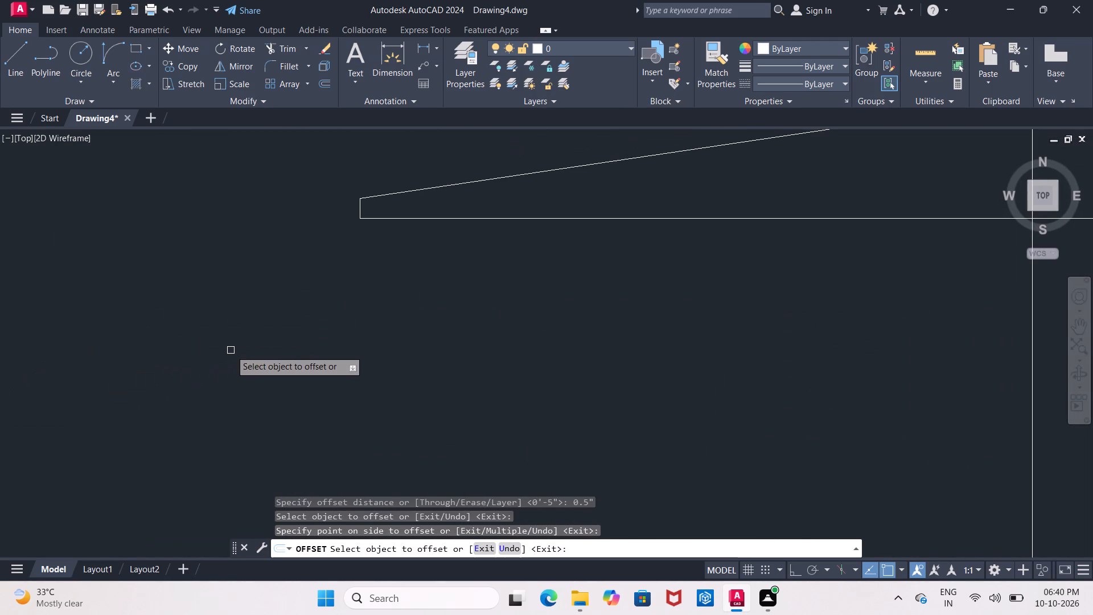
{"action": "key", "text": "Escape"}
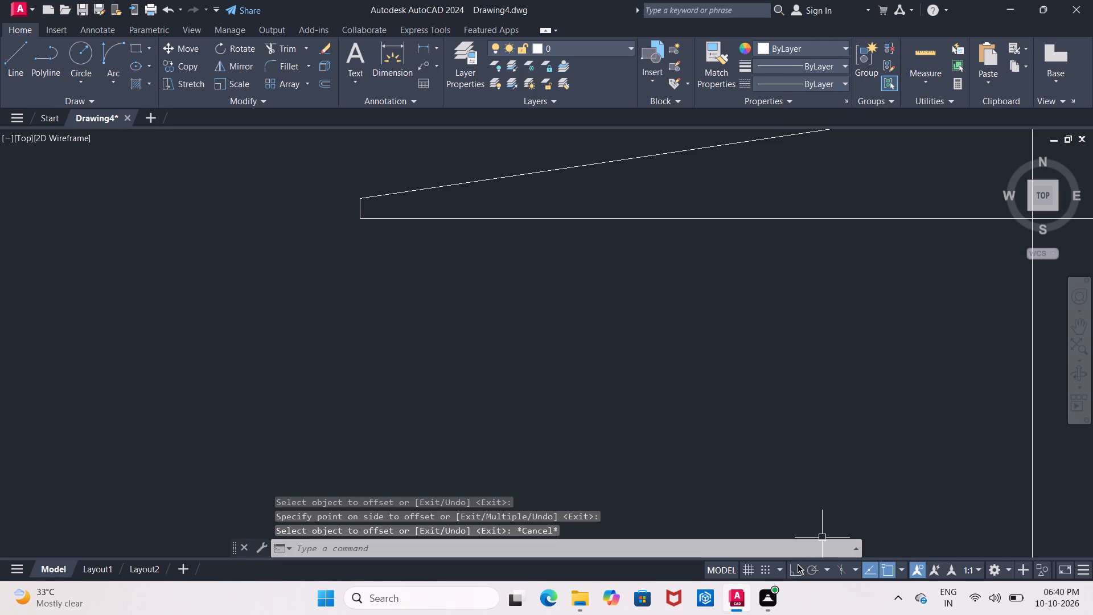
Measure the height of the short vertical edge at the left projection's outer end.
{"action": "left_click", "coordinate": [793, 569]}
{"action": "scroll", "coordinate": [307, 212], "scroll_direction": "up", "scroll_amount": 1}
{"action": "middle_click_drag", "start_coordinate": [269, 227], "coordinate": [121, 260]}
{"action": "key", "text": "Escape"}
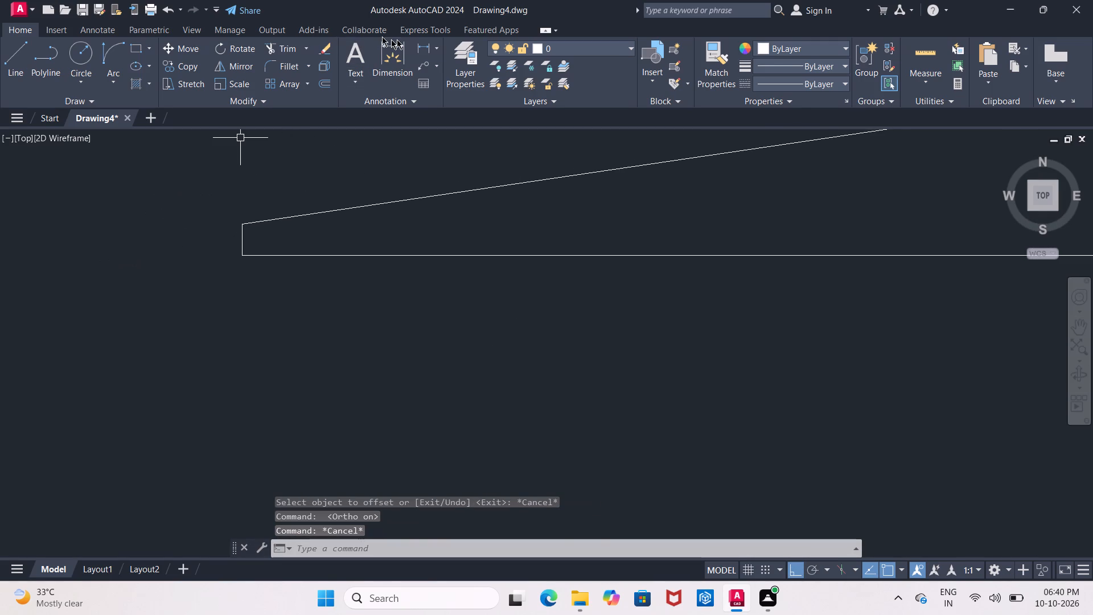
{"action": "left_click", "coordinate": [421, 46]}
{"action": "scroll", "coordinate": [288, 167], "scroll_direction": "up", "scroll_amount": 3}
{"action": "middle_click_drag", "start_coordinate": [200, 222], "coordinate": [240, 142]}
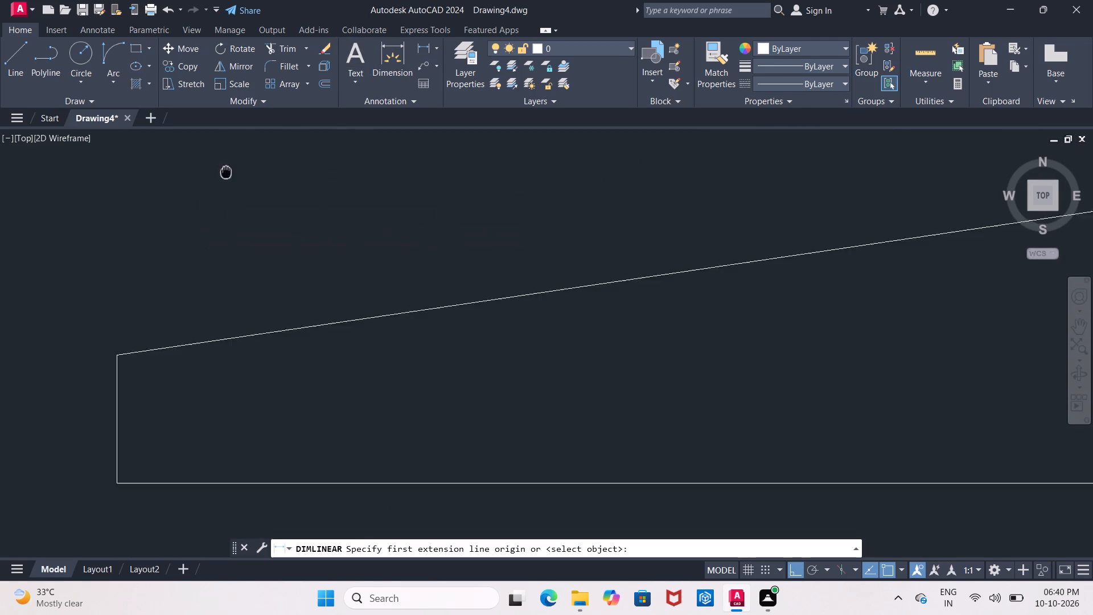
{"action": "middle_click_drag", "start_coordinate": [240, 142], "coordinate": [243, 128]}
{"action": "left_click", "coordinate": [137, 302]}
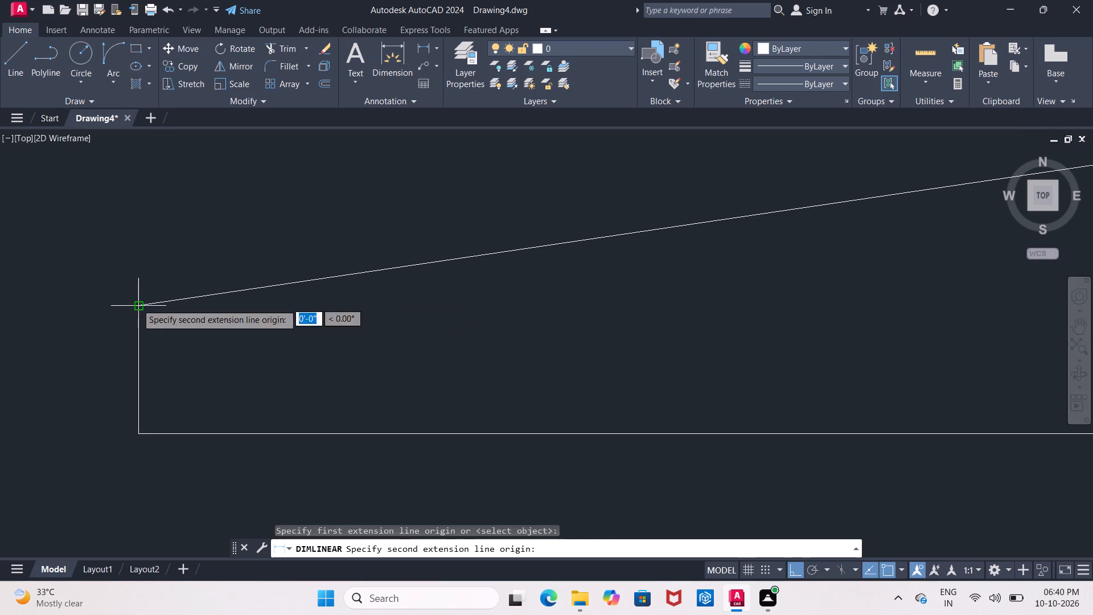
{"action": "left_click", "coordinate": [137, 431]}
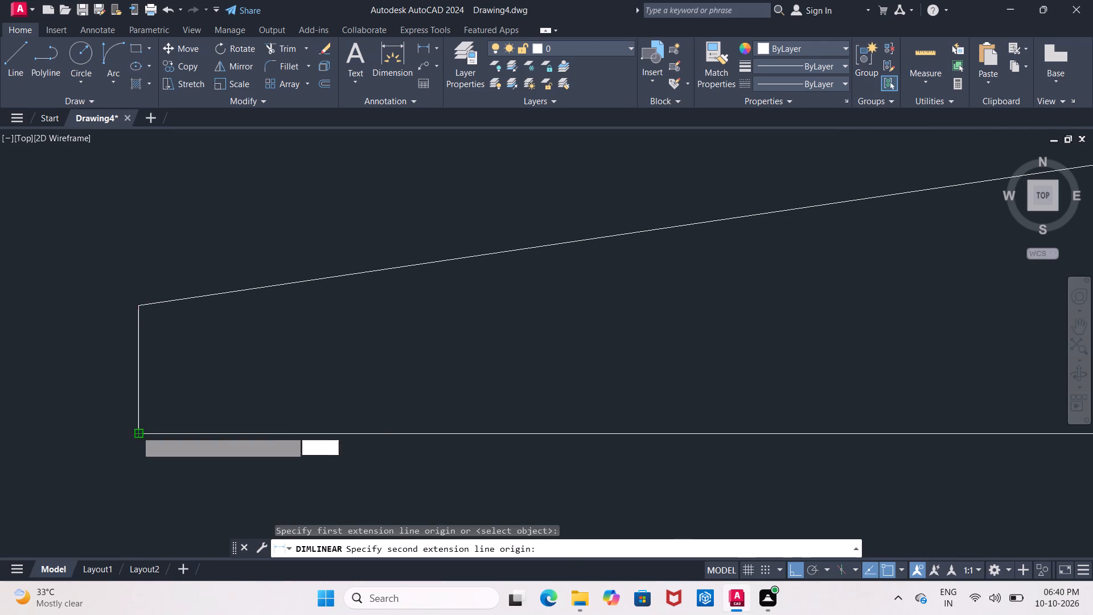
{"action": "scroll", "coordinate": [125, 429], "scroll_direction": "down", "scroll_amount": 9}
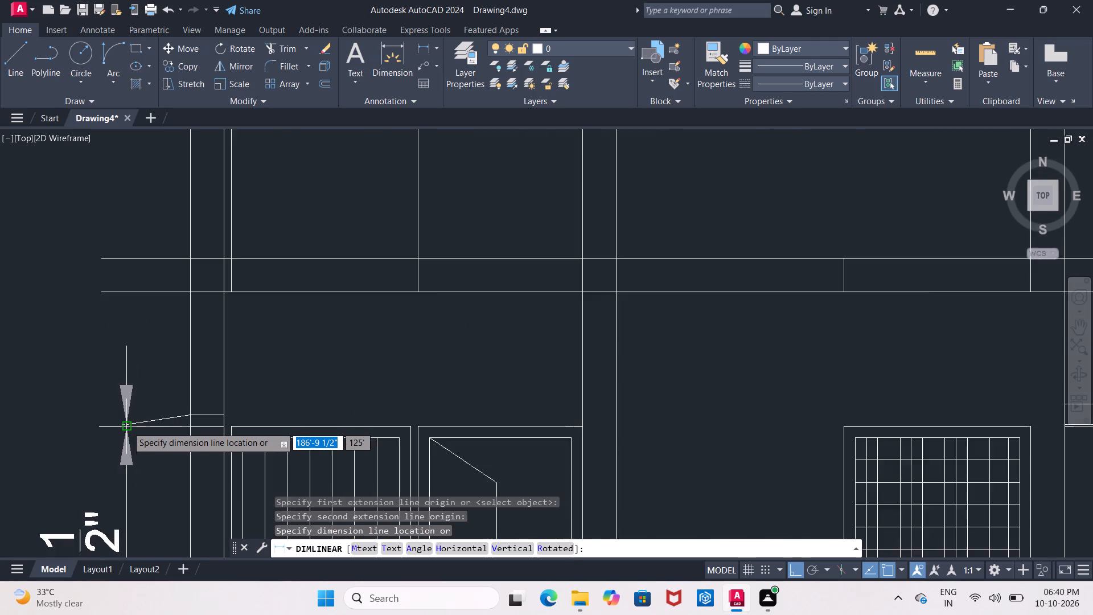
{"action": "scroll", "coordinate": [127, 427], "scroll_direction": "down", "scroll_amount": 1}
{"action": "key", "text": "Escape"}
{"action": "scroll", "coordinate": [127, 427], "scroll_direction": "up", "scroll_amount": 2}
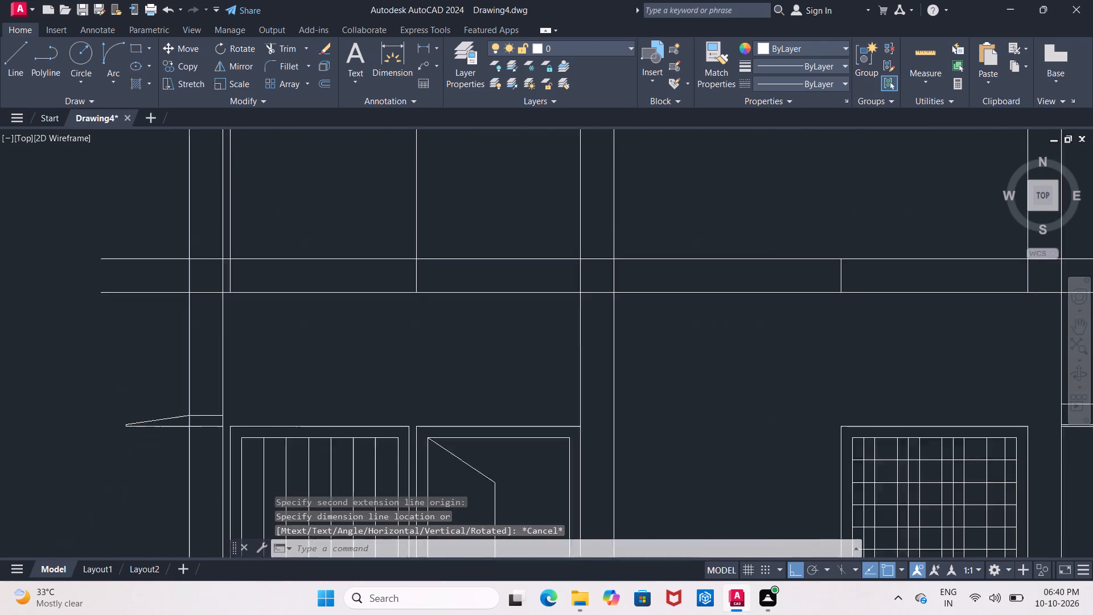
{"action": "scroll", "coordinate": [127, 427], "scroll_direction": "up", "scroll_amount": 2}
{"action": "key", "text": "Escape"}
Draw a sloping line about 1'-6" long from the right projection's top line at the wall's outer edge to its upper lower-line at the outermost vertical.
{"action": "scroll", "coordinate": [127, 425], "scroll_direction": "down", "scroll_amount": 3}
{"action": "middle_click_drag", "start_coordinate": [145, 404], "coordinate": [0, 310]}
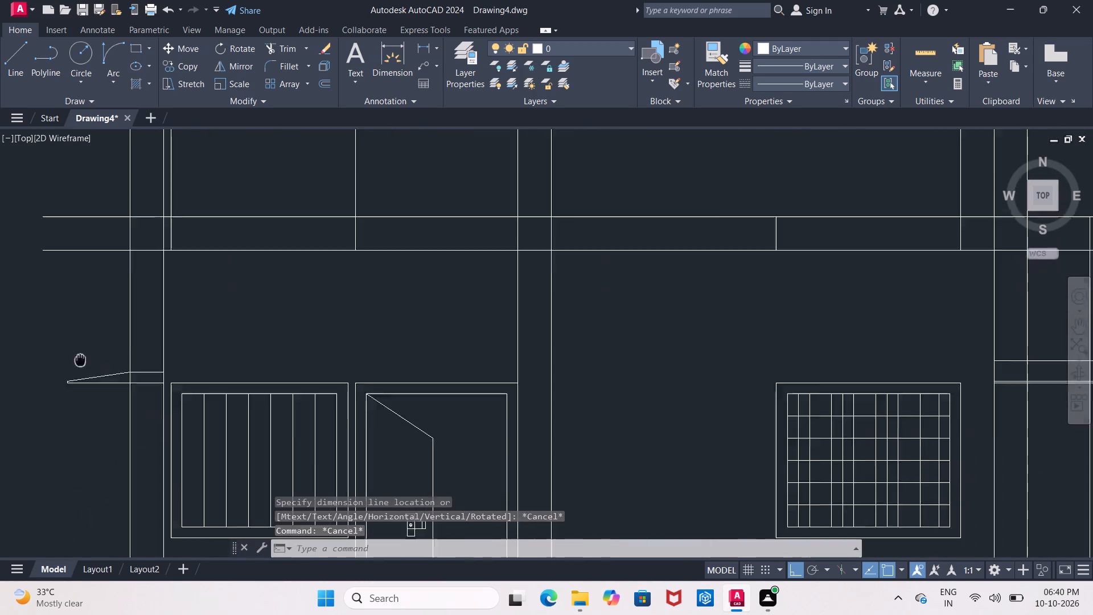
{"action": "middle_click_drag", "start_coordinate": [0, 310], "coordinate": [0, 269]}
{"action": "middle_click_drag", "start_coordinate": [783, 263], "coordinate": [886, 258]}
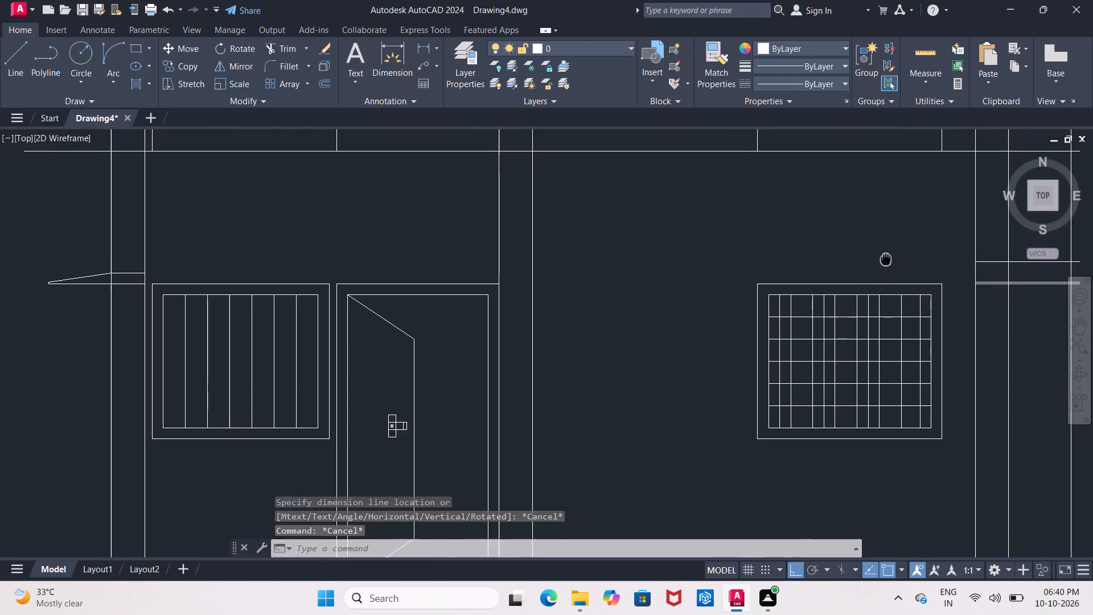
{"action": "middle_click_drag", "start_coordinate": [886, 258], "coordinate": [524, 259]}
{"action": "scroll", "coordinate": [698, 257], "scroll_direction": "up", "scroll_amount": 3}
{"action": "middle_click_drag", "start_coordinate": [685, 252], "coordinate": [635, 207]}
{"action": "key", "text": "Escape"}
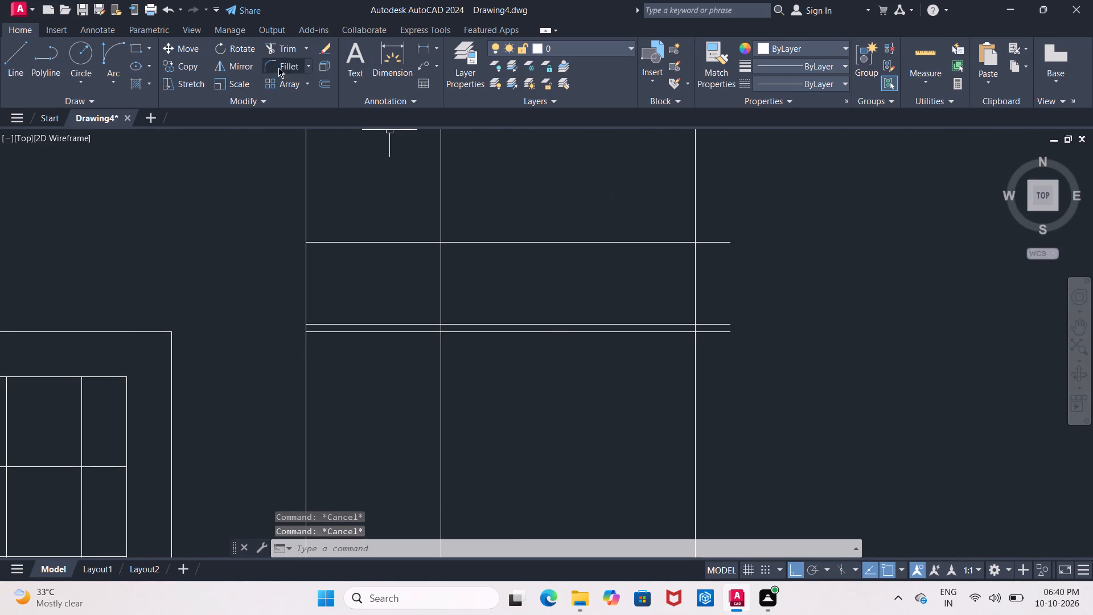
{"action": "left_click", "coordinate": [13, 67]}
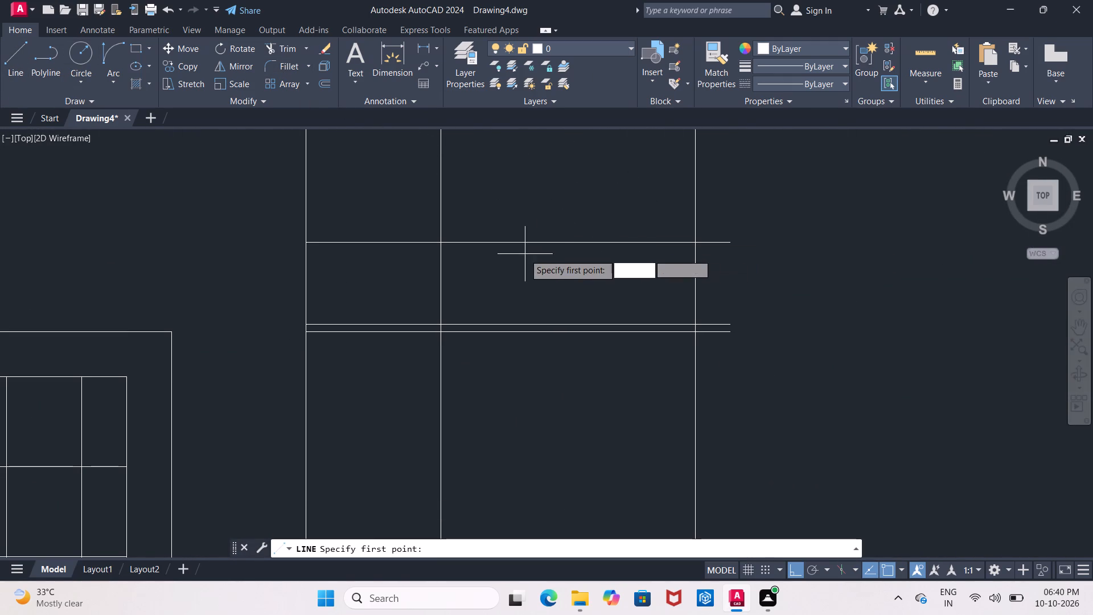
{"action": "left_click", "coordinate": [437, 243]}
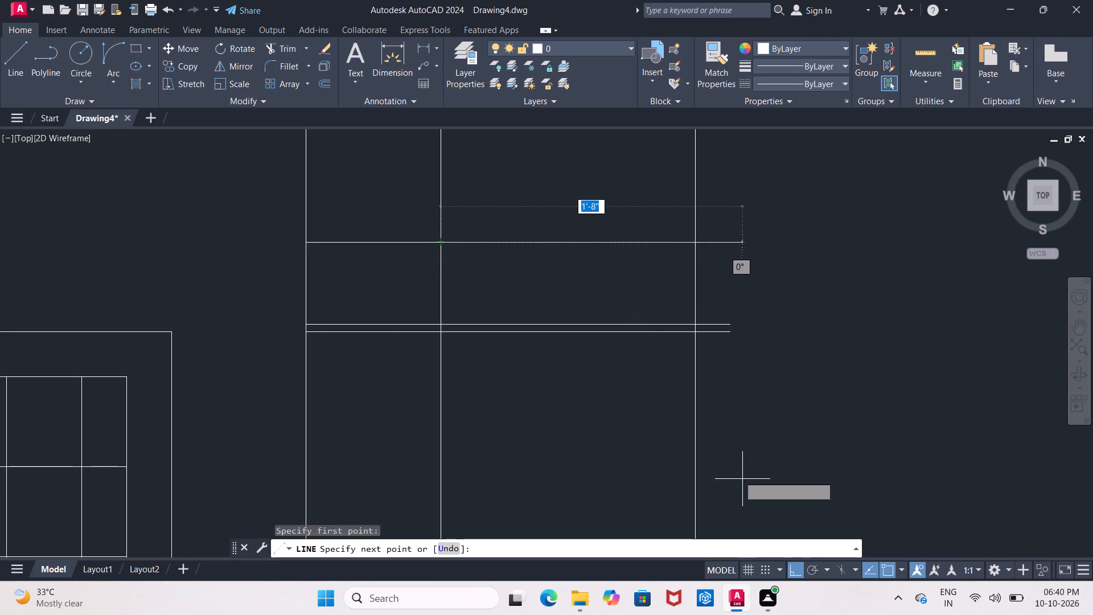
{"action": "left_click", "coordinate": [792, 565]}
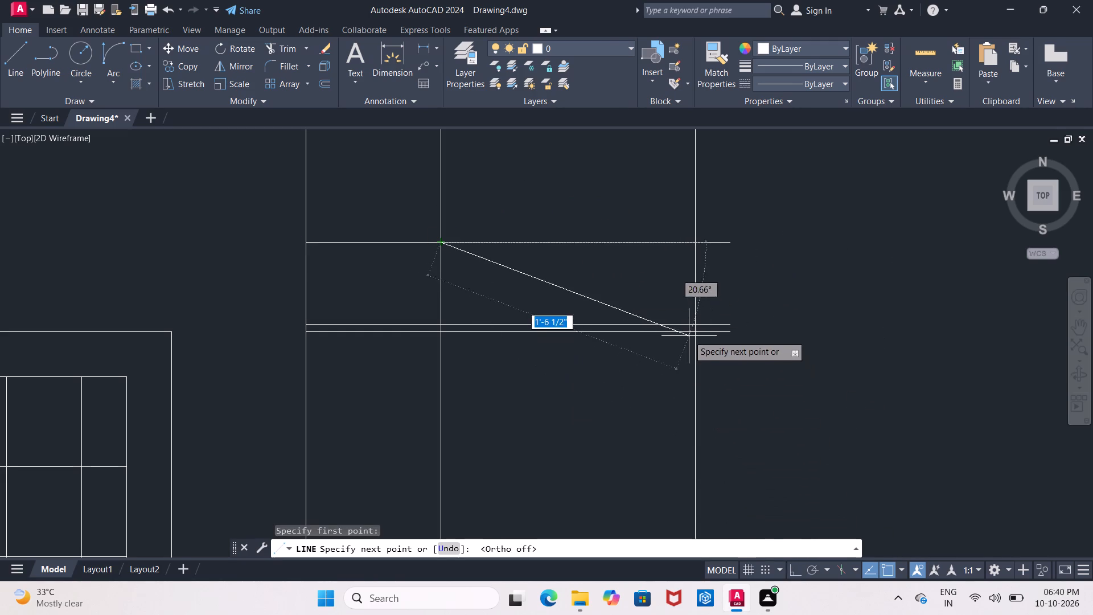
{"action": "scroll", "coordinate": [684, 320], "scroll_direction": "up", "scroll_amount": 5}
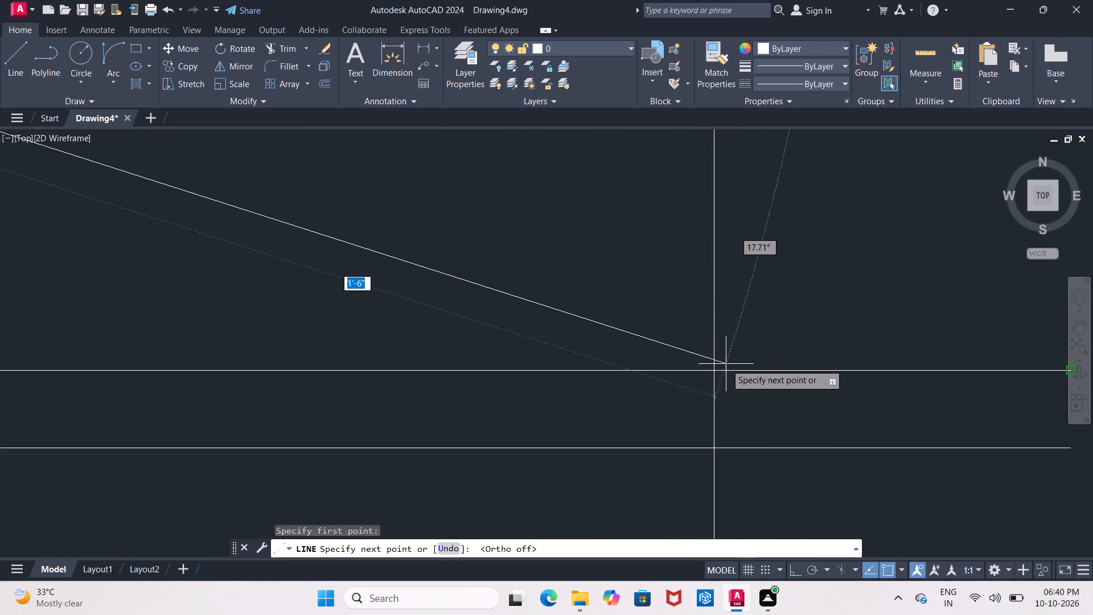
{"action": "left_click", "coordinate": [716, 369]}
{"action": "key", "text": "Escape"}
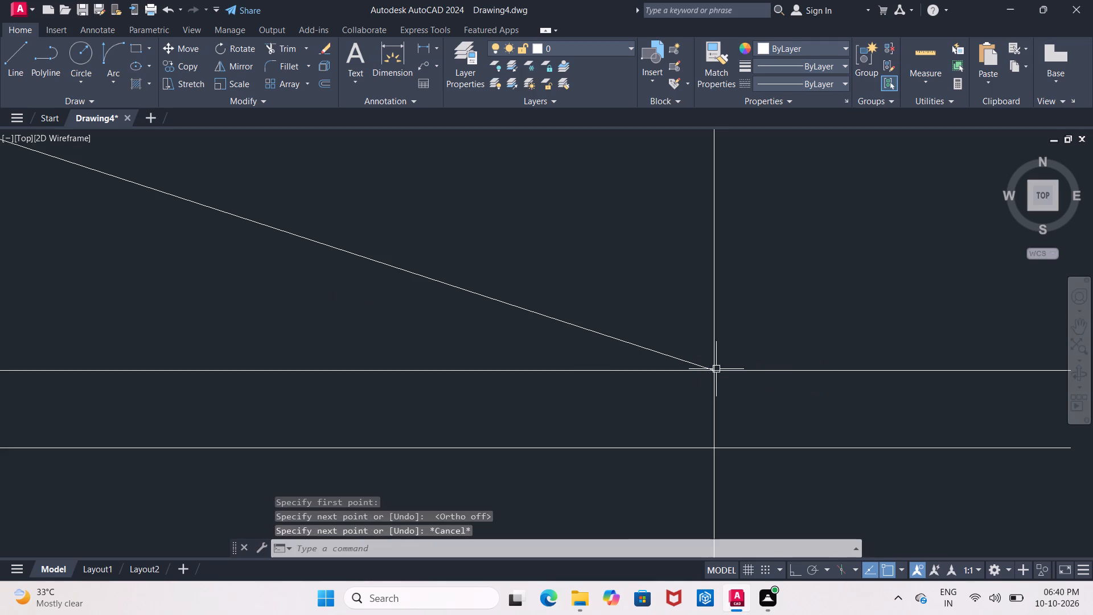
Trim the right projection's top line and the outermost vertical where they enclose the area above the new slope.
{"action": "scroll", "coordinate": [751, 321], "scroll_direction": "down", "scroll_amount": 4}
{"action": "scroll", "coordinate": [791, 298], "scroll_direction": "down", "scroll_amount": 1}
{"action": "middle_click_drag", "start_coordinate": [820, 284], "coordinate": [759, 301]}
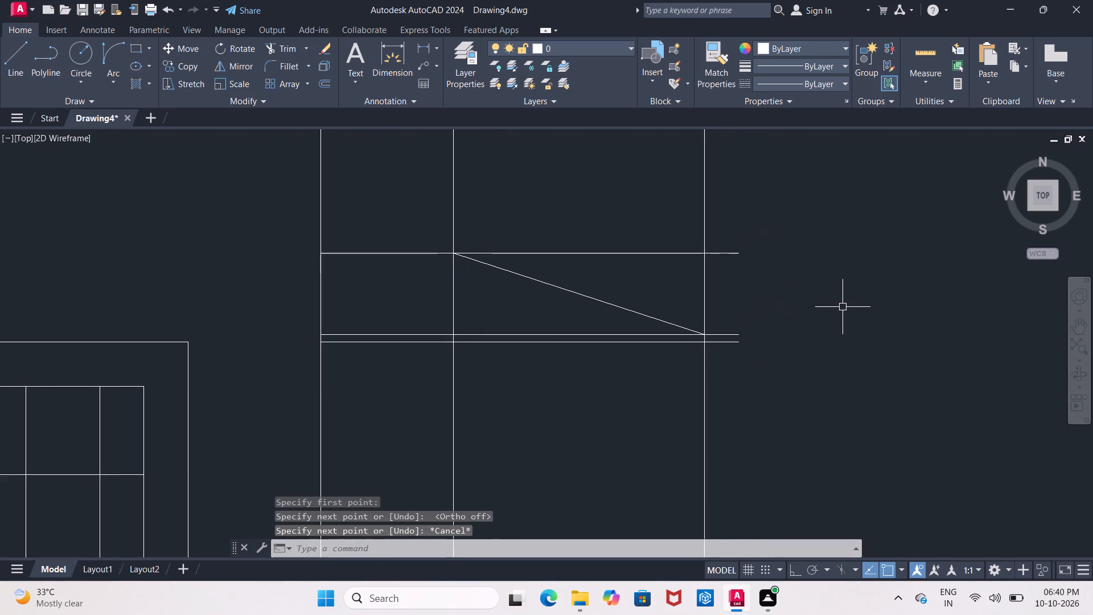
{"action": "key", "text": "Escape"}
{"action": "type", "text": "tr"}
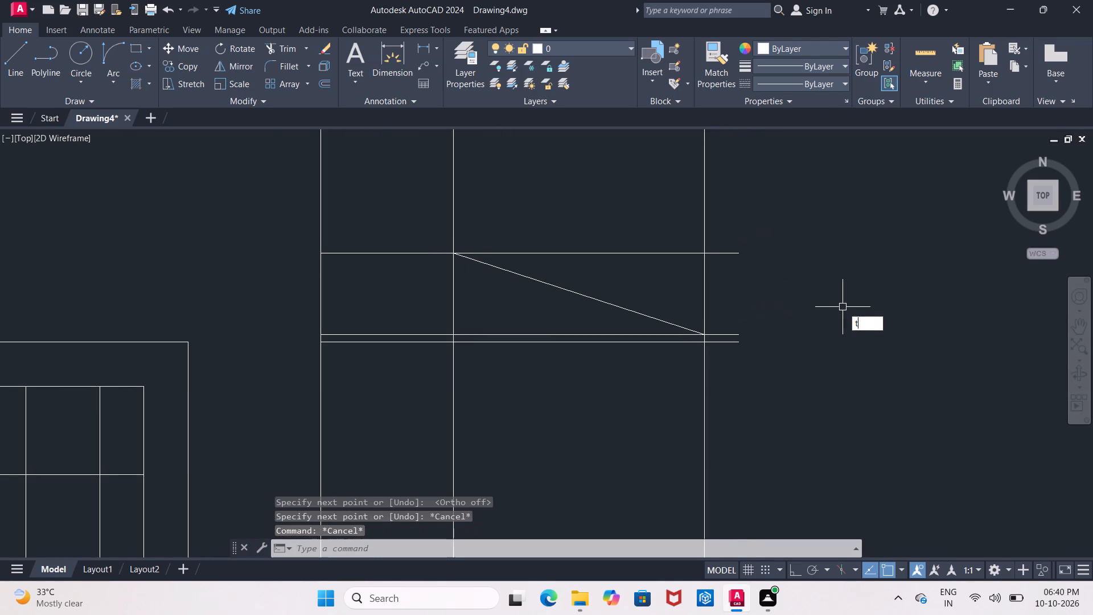
{"action": "key", "text": "Return"}
{"action": "key", "text": "Return"}
{"action": "left_click_drag", "start_coordinate": [510, 174], "coordinate": [728, 301]}
Trim away the band's two horizontals beyond the right wall, plus the leftover vertical pieces and stubs above the right projection.
{"action": "scroll", "coordinate": [714, 274], "scroll_direction": "down", "scroll_amount": 1}
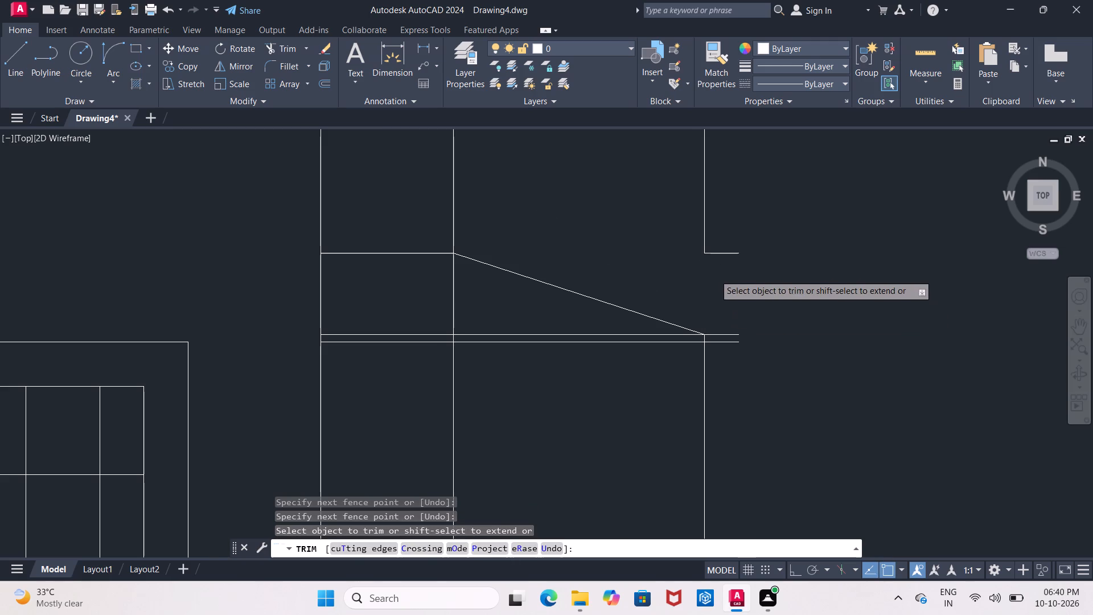
{"action": "scroll", "coordinate": [714, 275], "scroll_direction": "down", "scroll_amount": 3}
{"action": "middle_click_drag", "start_coordinate": [718, 276], "coordinate": [661, 309]}
{"action": "scroll", "coordinate": [670, 277], "scroll_direction": "down", "scroll_amount": 2}
{"action": "scroll", "coordinate": [670, 276], "scroll_direction": "up", "scroll_amount": 2}
{"action": "middle_click_drag", "start_coordinate": [670, 276], "coordinate": [650, 311]}
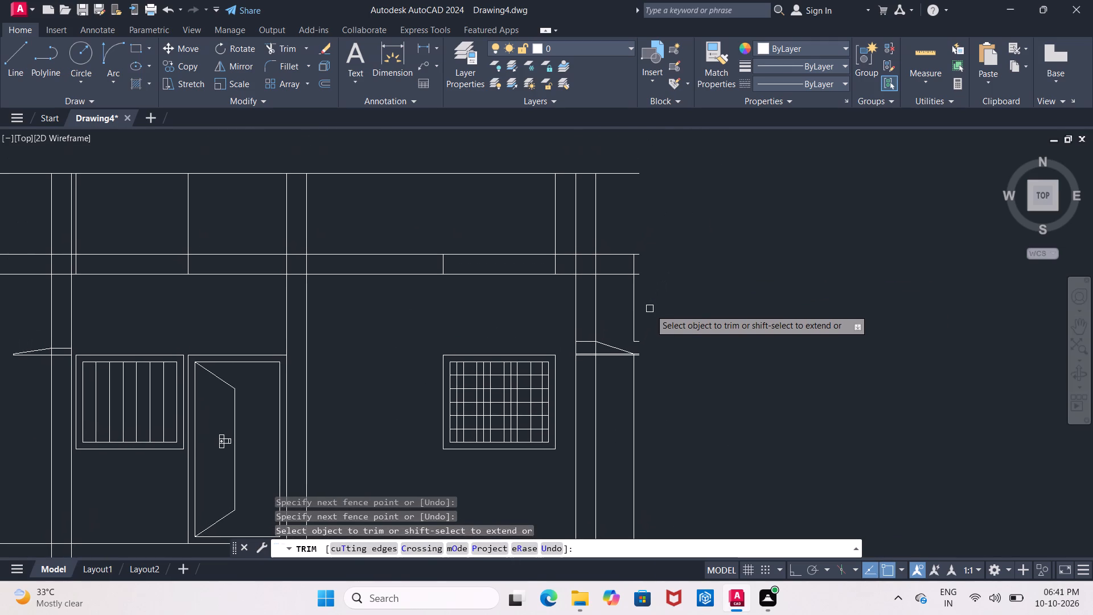
{"action": "scroll", "coordinate": [650, 309], "scroll_direction": "down", "scroll_amount": 1}
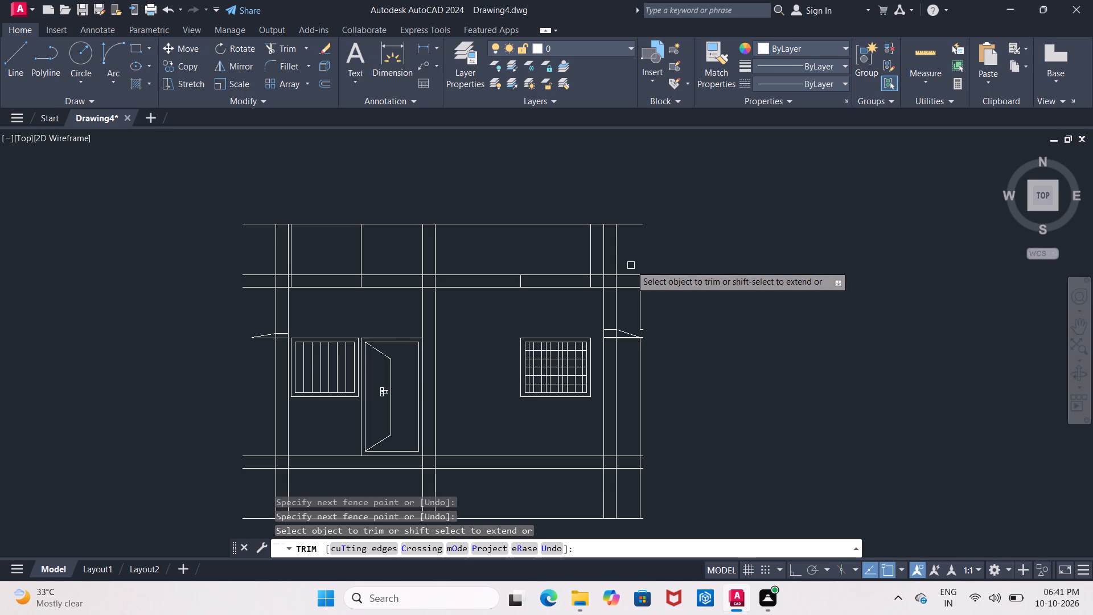
{"action": "left_click_drag", "start_coordinate": [631, 259], "coordinate": [651, 304]}
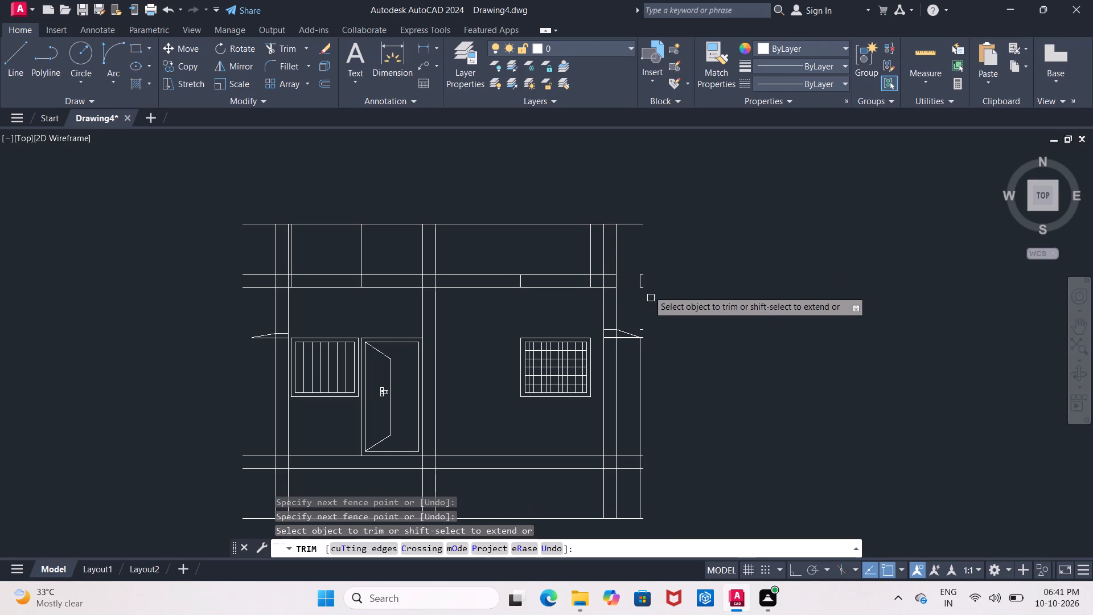
{"action": "left_click", "coordinate": [642, 281]}
{"action": "left_click", "coordinate": [644, 287]}
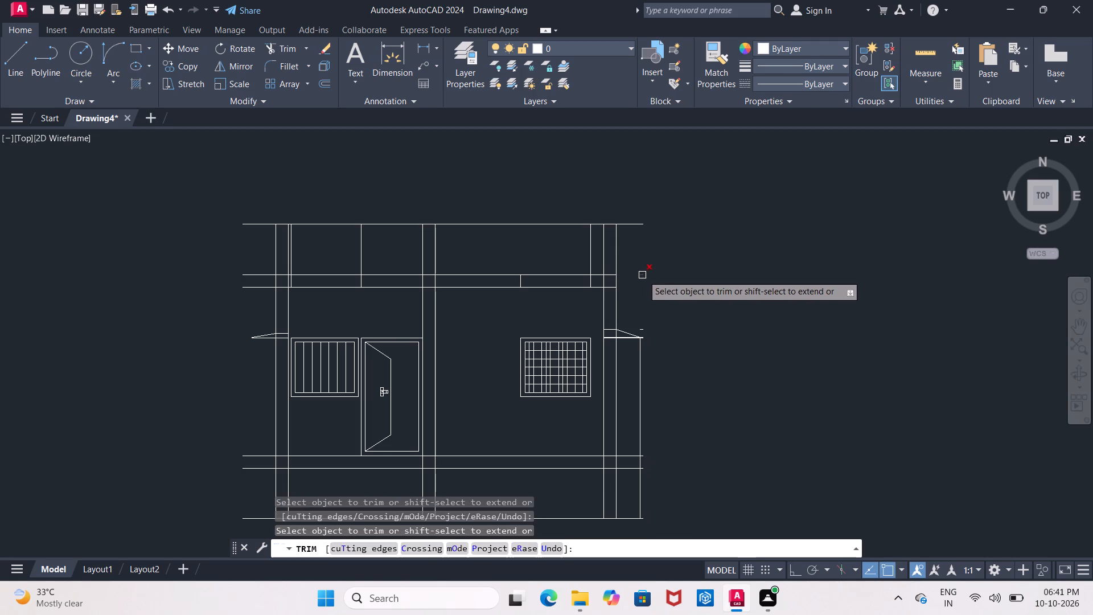
{"action": "left_click", "coordinate": [643, 275]}
{"action": "left_click", "coordinate": [644, 329]}
Measure the left projection's height at the wall, between its top and bottom lines.
{"action": "scroll", "coordinate": [642, 318], "scroll_direction": "up", "scroll_amount": 1}
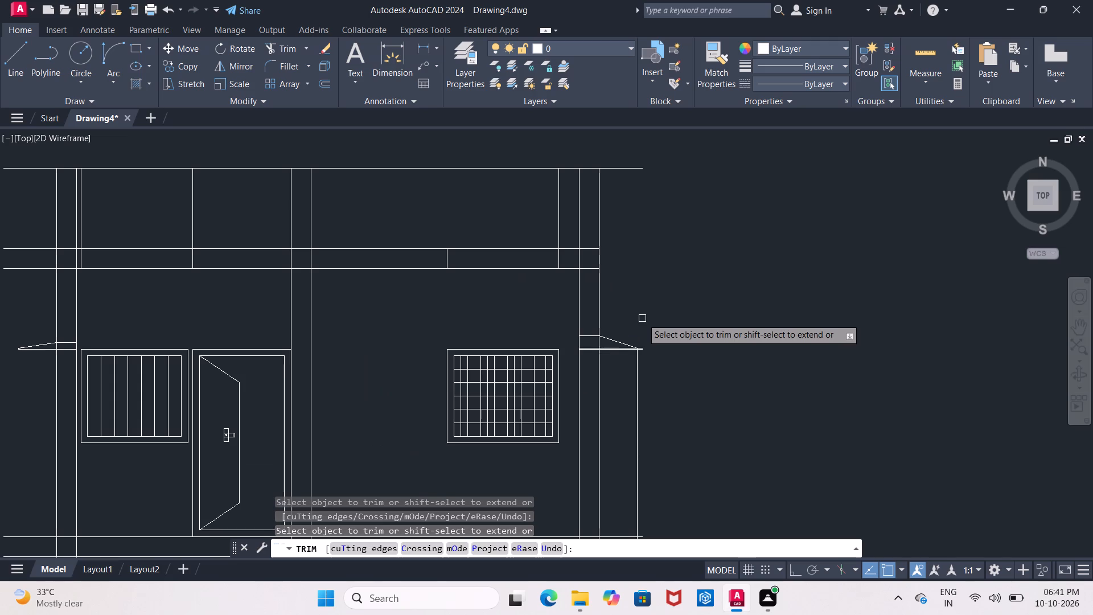
{"action": "middle_click_drag", "start_coordinate": [642, 318], "coordinate": [669, 316]}
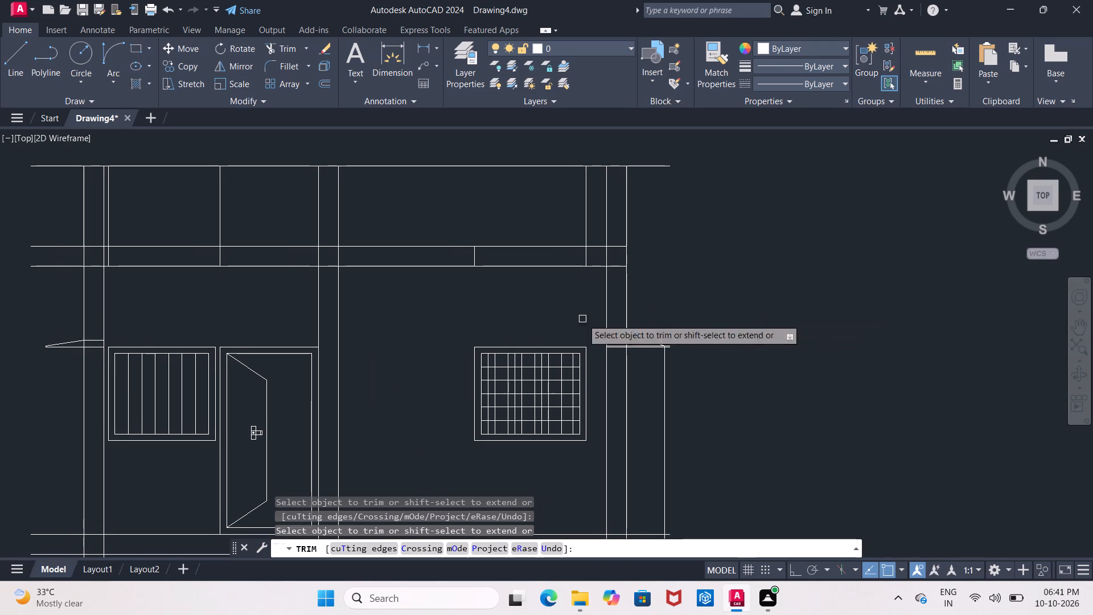
{"action": "middle_click_drag", "start_coordinate": [503, 314], "coordinate": [589, 315]}
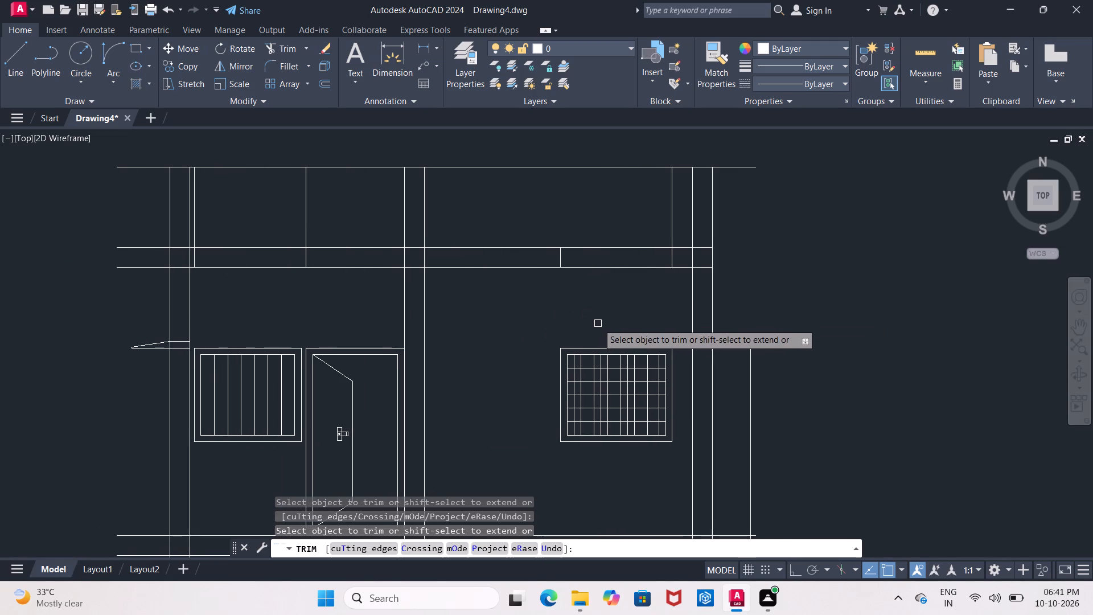
{"action": "scroll", "coordinate": [598, 323], "scroll_direction": "up", "scroll_amount": 2}
{"action": "middle_click_drag", "start_coordinate": [598, 323], "coordinate": [828, 294]}
{"action": "middle_click_drag", "start_coordinate": [462, 290], "coordinate": [475, 291]}
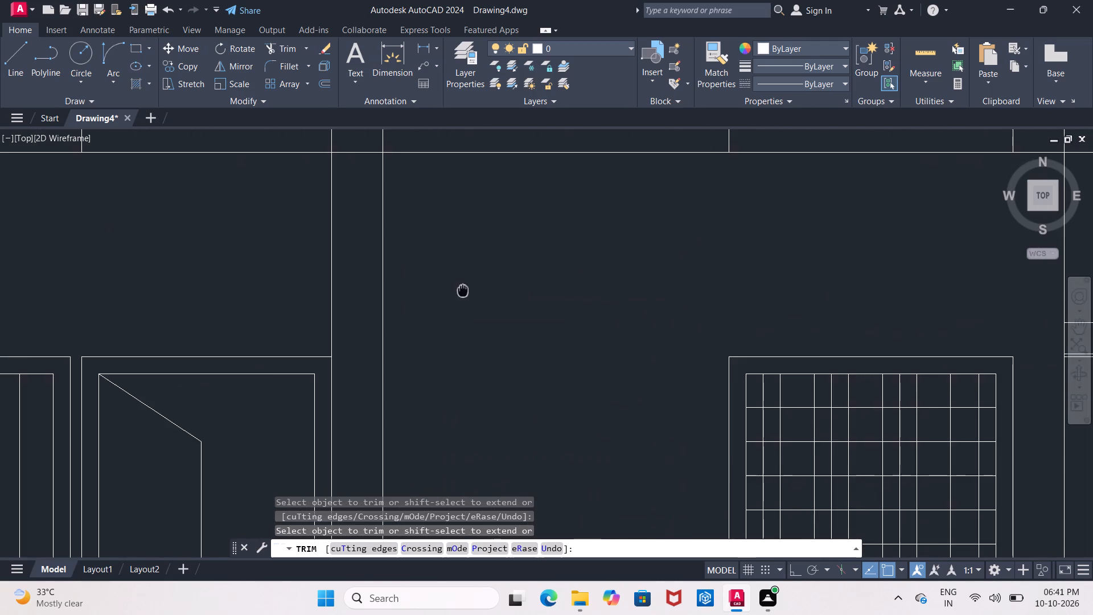
{"action": "middle_click_drag", "start_coordinate": [475, 291], "coordinate": [751, 290]}
{"action": "middle_click_drag", "start_coordinate": [324, 272], "coordinate": [461, 231]}
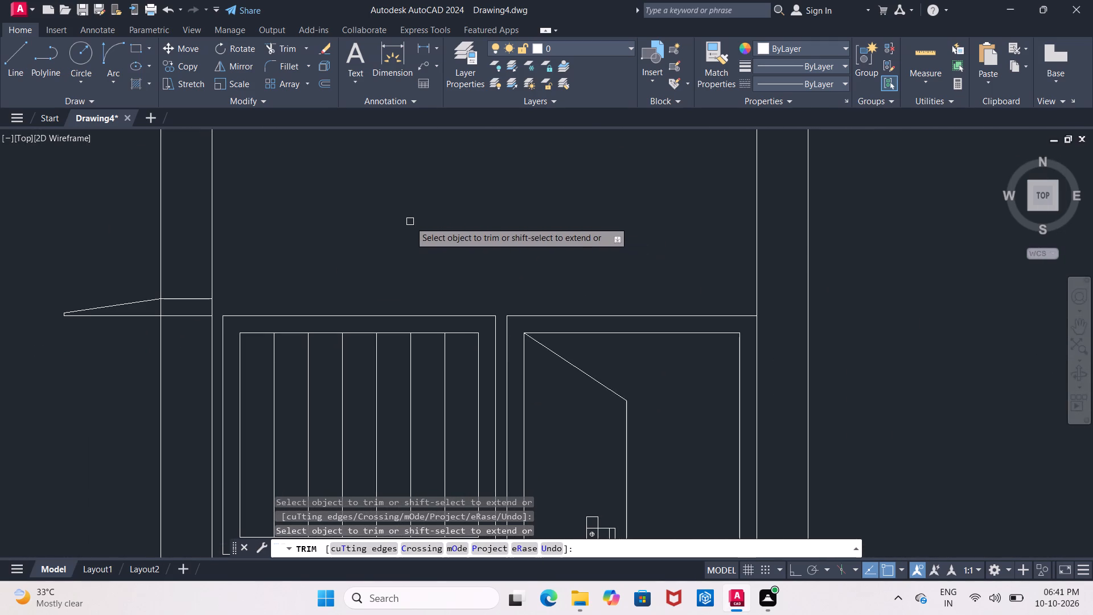
{"action": "key", "text": "Escape"}
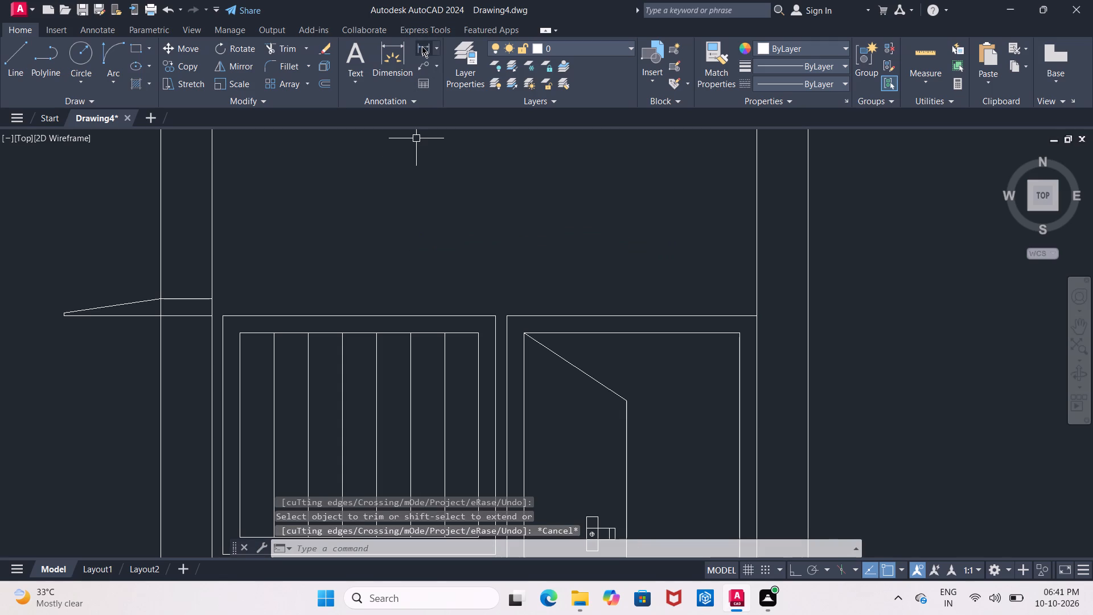
{"action": "left_click", "coordinate": [421, 42]}
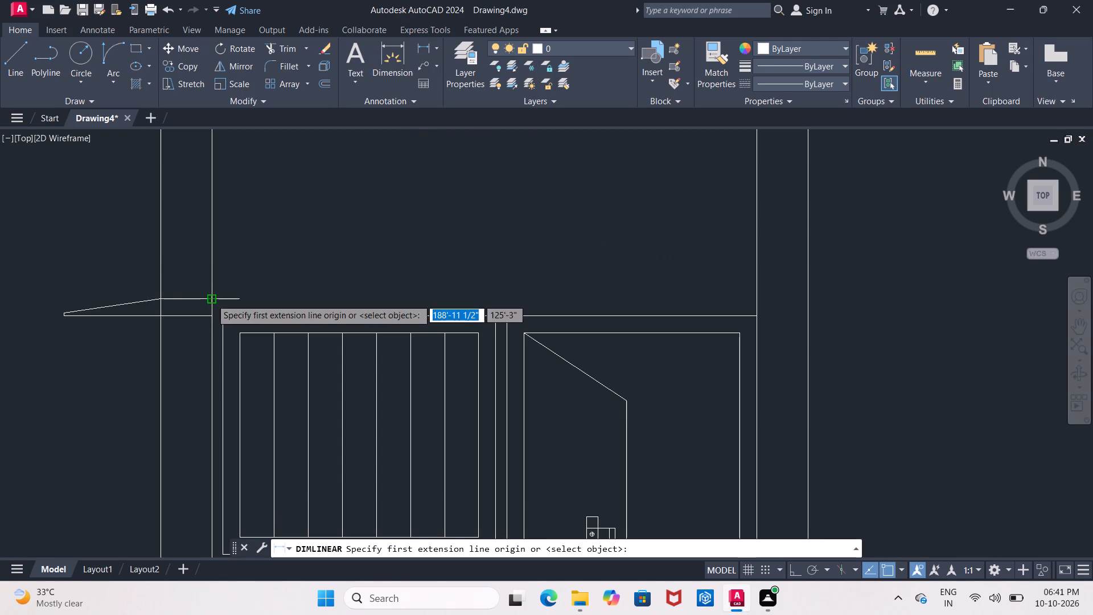
{"action": "left_click", "coordinate": [211, 299]}
{"action": "left_click", "coordinate": [212, 318]}
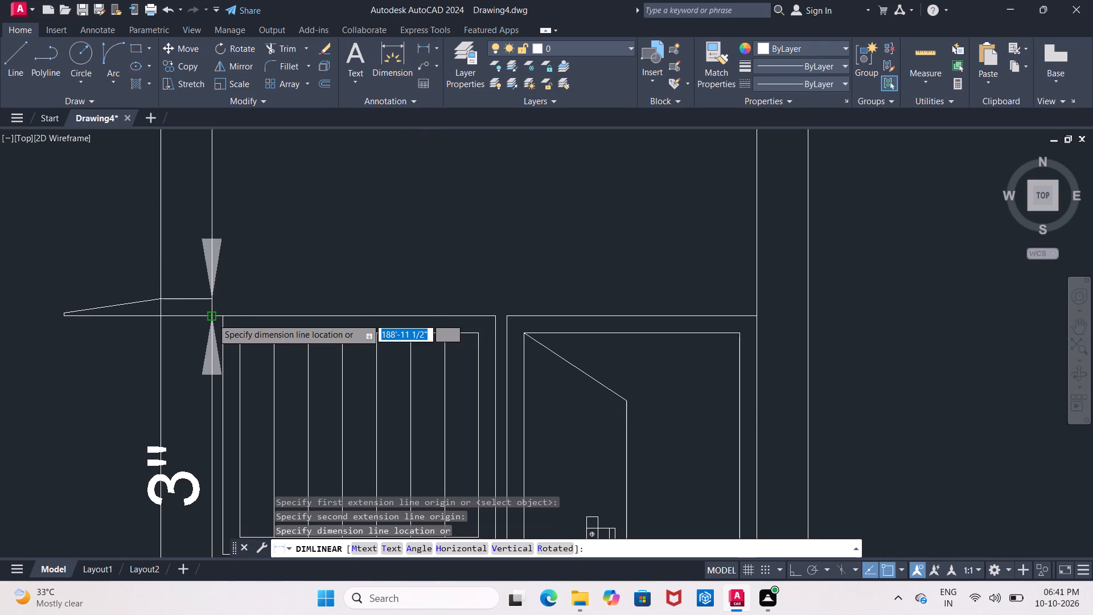
{"action": "key", "text": "Escape"}
Offset the right projection's bottom line 3" upward.
{"action": "scroll", "coordinate": [212, 318], "scroll_direction": "down", "scroll_amount": 4}
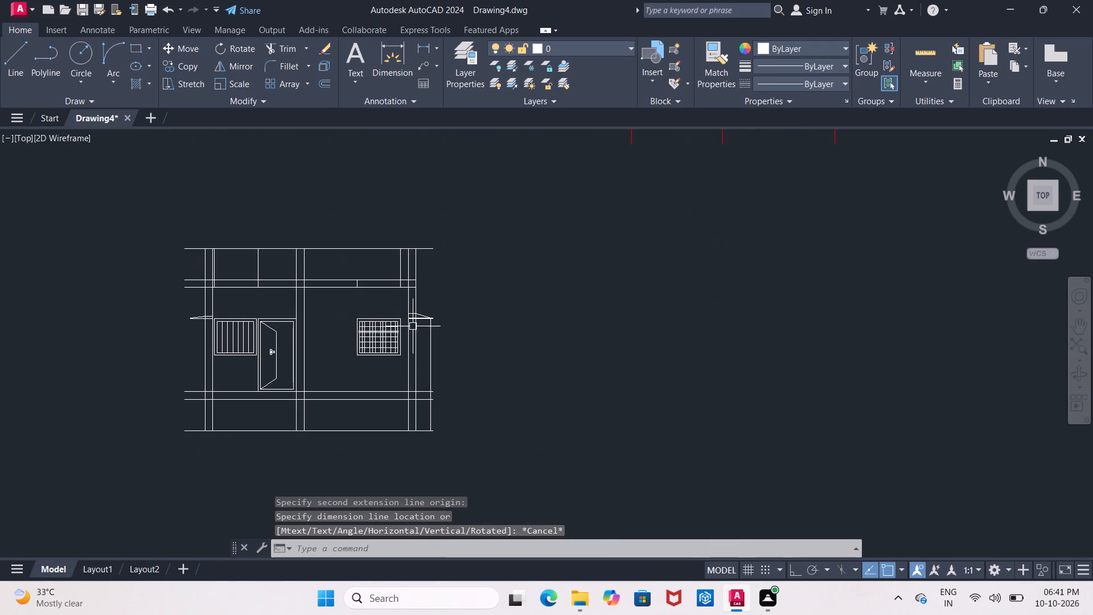
{"action": "scroll", "coordinate": [417, 317], "scroll_direction": "up", "scroll_amount": 6}
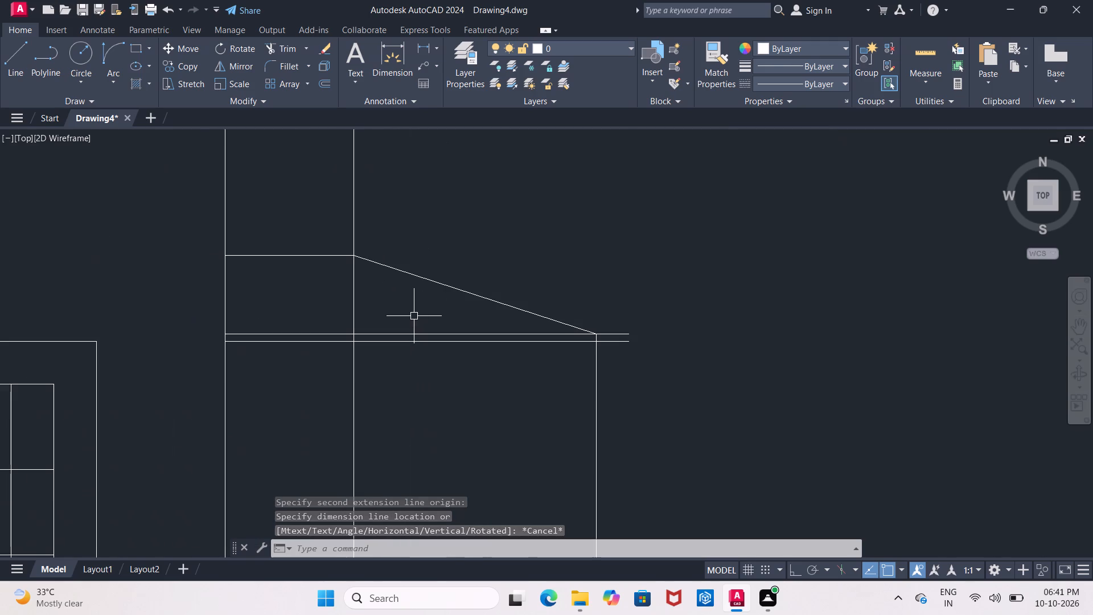
{"action": "middle_click_drag", "start_coordinate": [414, 316], "coordinate": [396, 319]}
{"action": "key", "text": "o"}
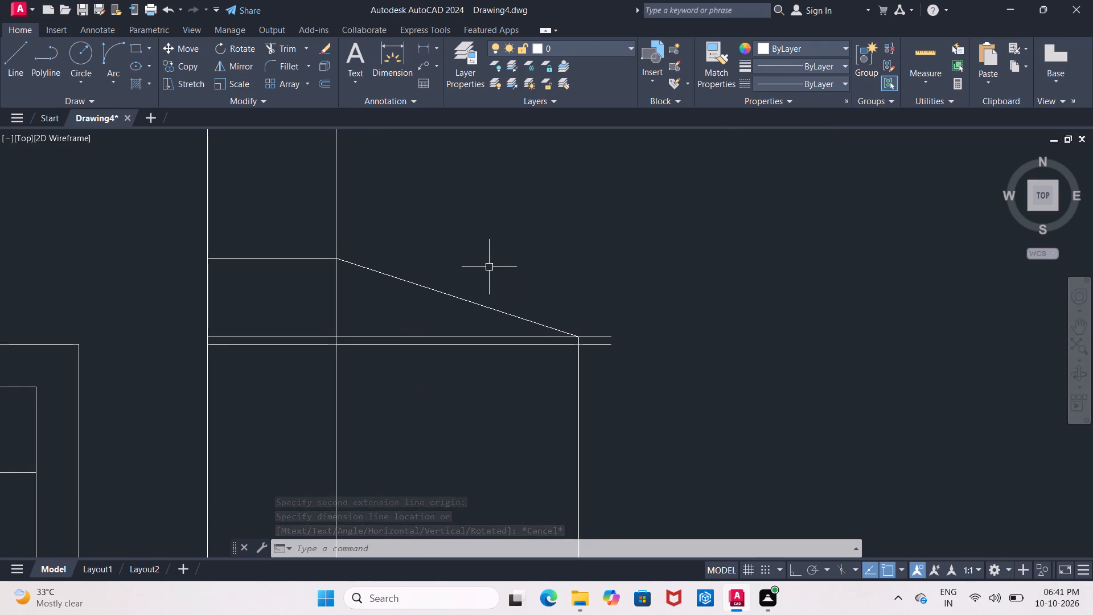
{"action": "key", "text": "Return"}
{"action": "type", "text": "3\""}
{"action": "key", "text": "Return"}
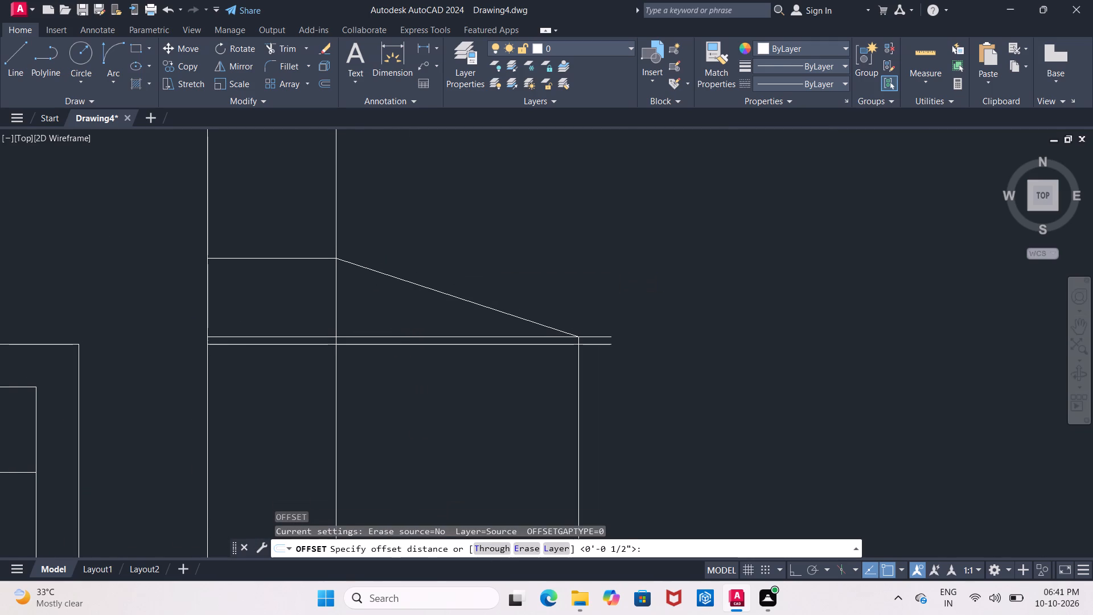
{"action": "left_click", "coordinate": [476, 345]}
{"action": "left_click", "coordinate": [464, 323]}
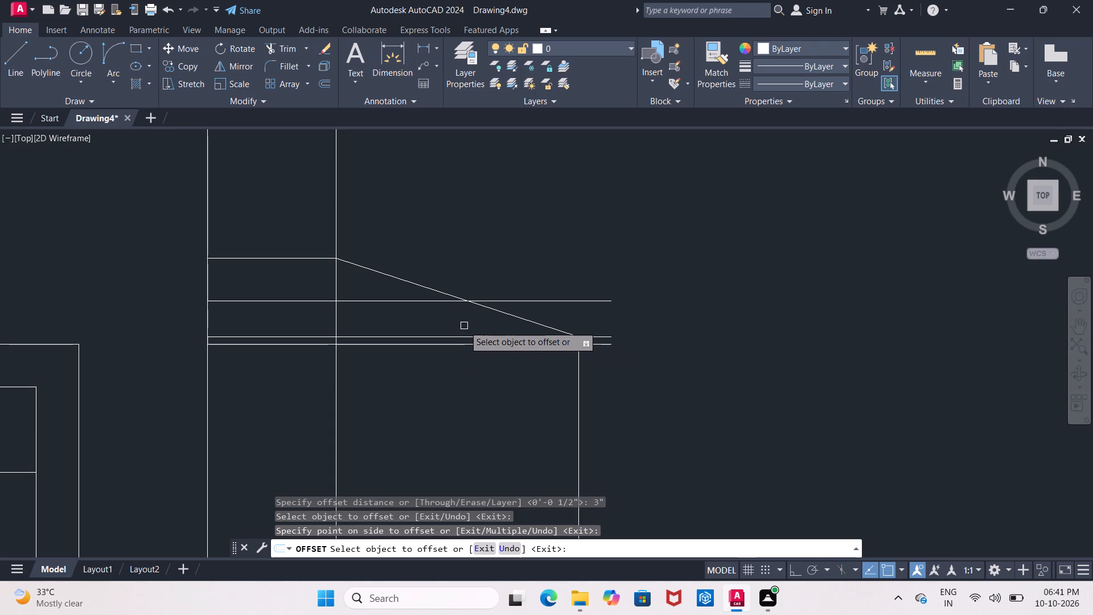
{"action": "key", "text": "Escape"}
Trim the right projection's 3" offset line beyond the slope, the slope above that line, and the old top line.
{"action": "type", "text": "tr"}
{"action": "key", "text": "Return"}
{"action": "key", "text": "Return"}
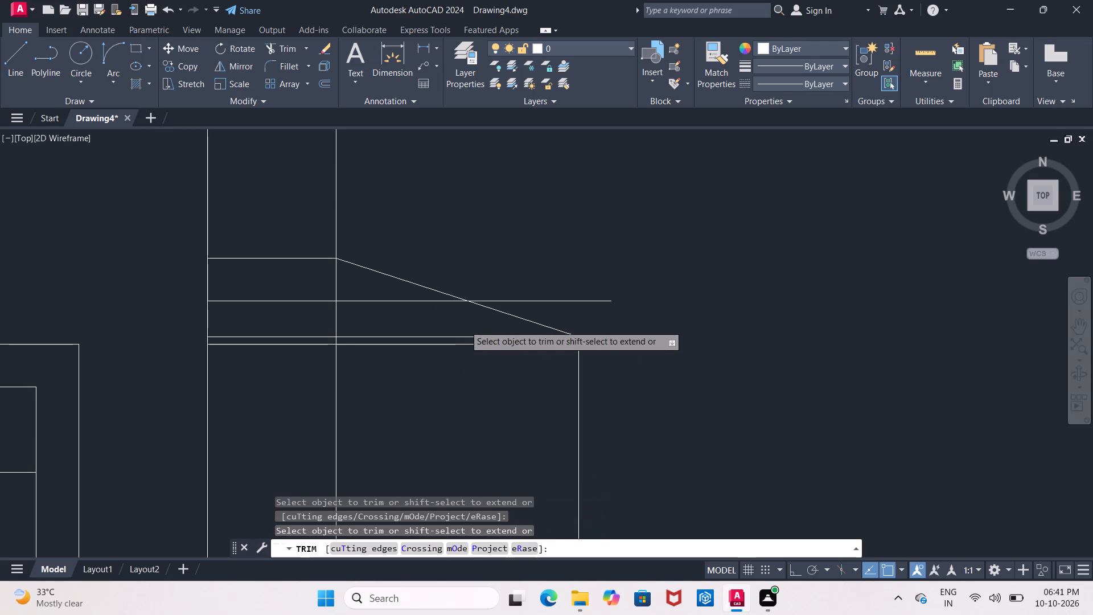
{"action": "left_click", "coordinate": [406, 278]}
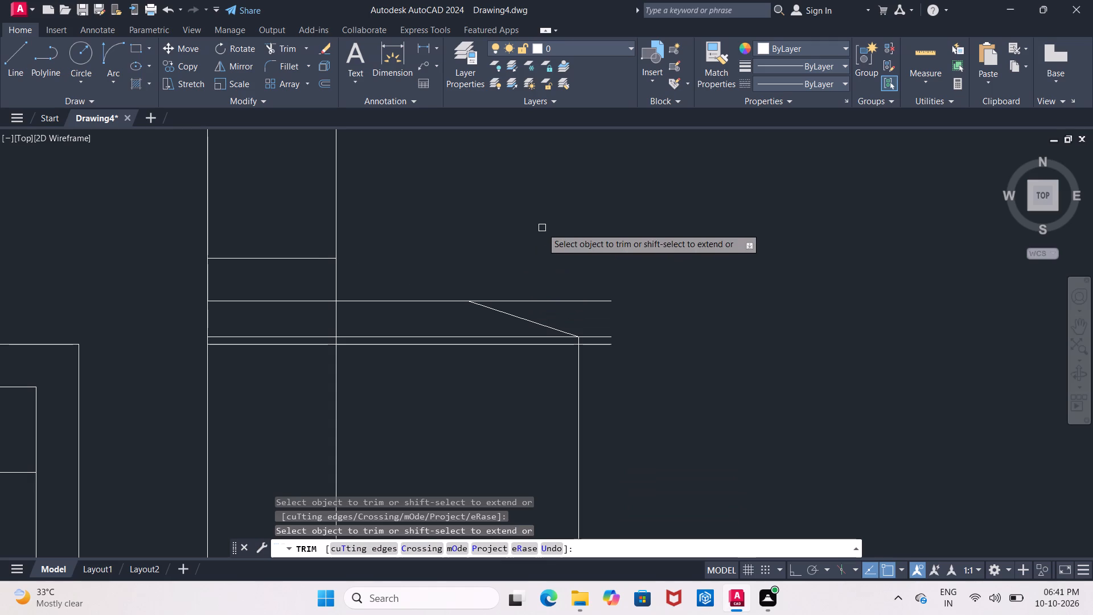
{"action": "key", "text": "ctrl+z"}
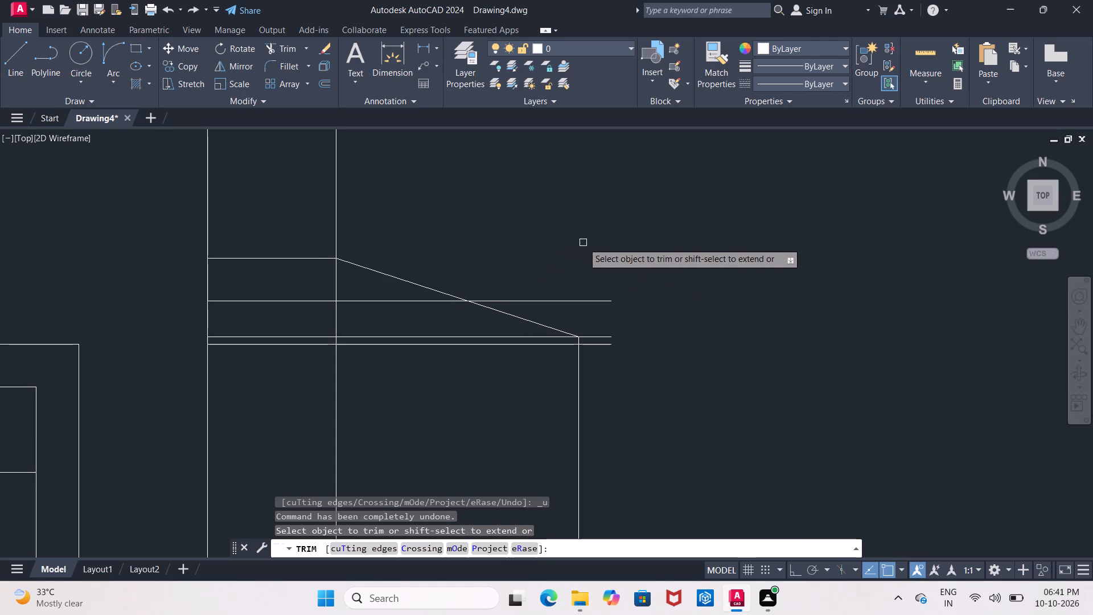
{"action": "left_click", "coordinate": [536, 300]}
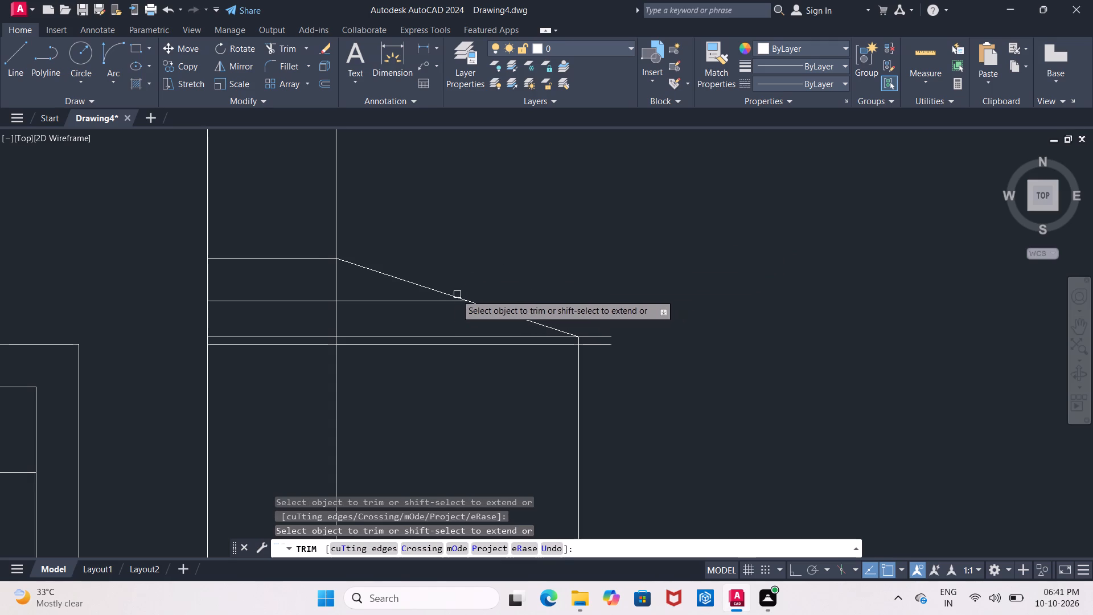
{"action": "left_click", "coordinate": [448, 294]}
{"action": "left_click", "coordinate": [304, 260]}
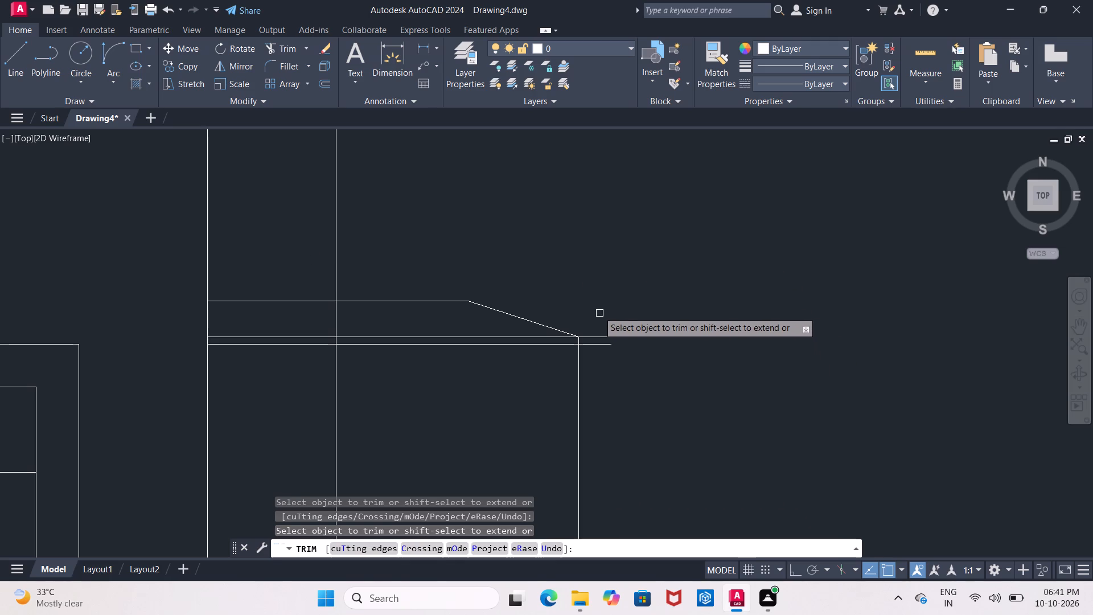
Trim away all segments of the horizontal line just above the right projection's bottom line.
{"action": "scroll", "coordinate": [496, 367], "scroll_direction": "down", "scroll_amount": 1}
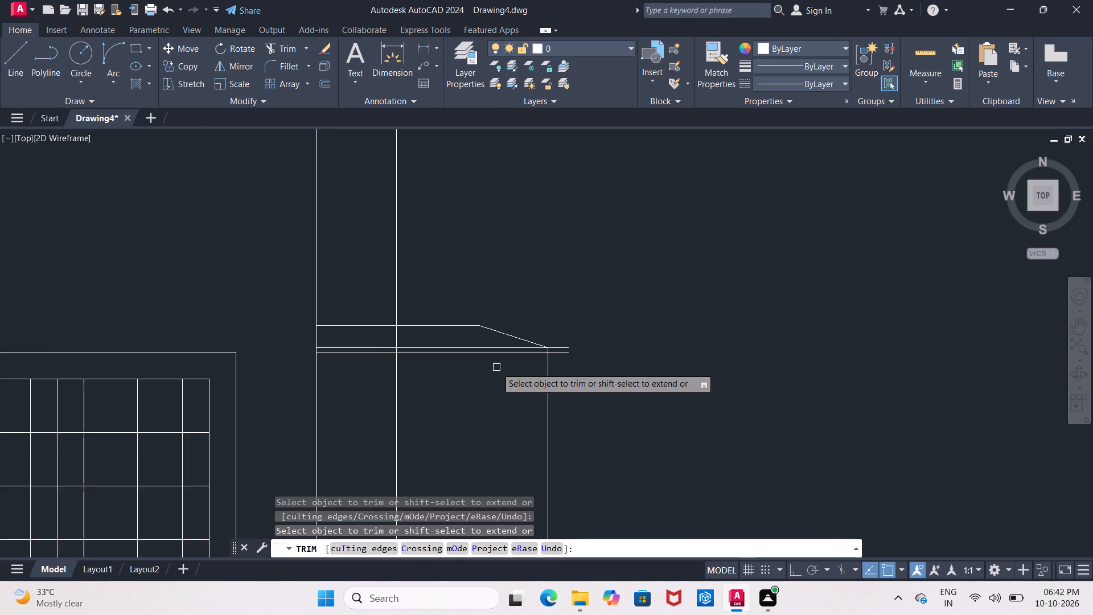
{"action": "scroll", "coordinate": [496, 367], "scroll_direction": "down", "scroll_amount": 3}
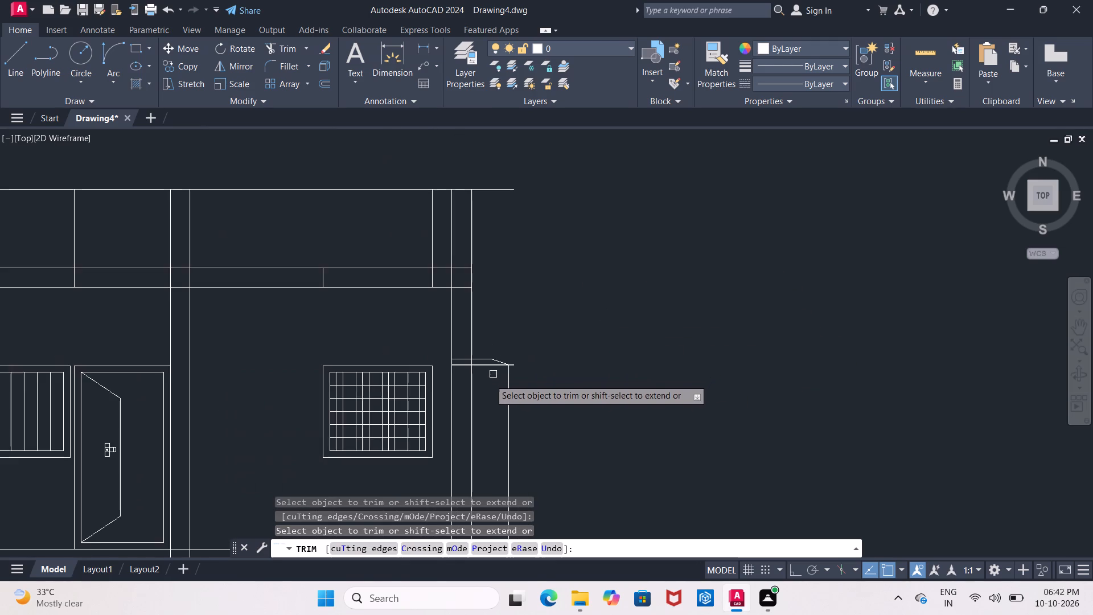
{"action": "scroll", "coordinate": [489, 380], "scroll_direction": "down", "scroll_amount": 1}
{"action": "scroll", "coordinate": [487, 383], "scroll_direction": "up", "scroll_amount": 6}
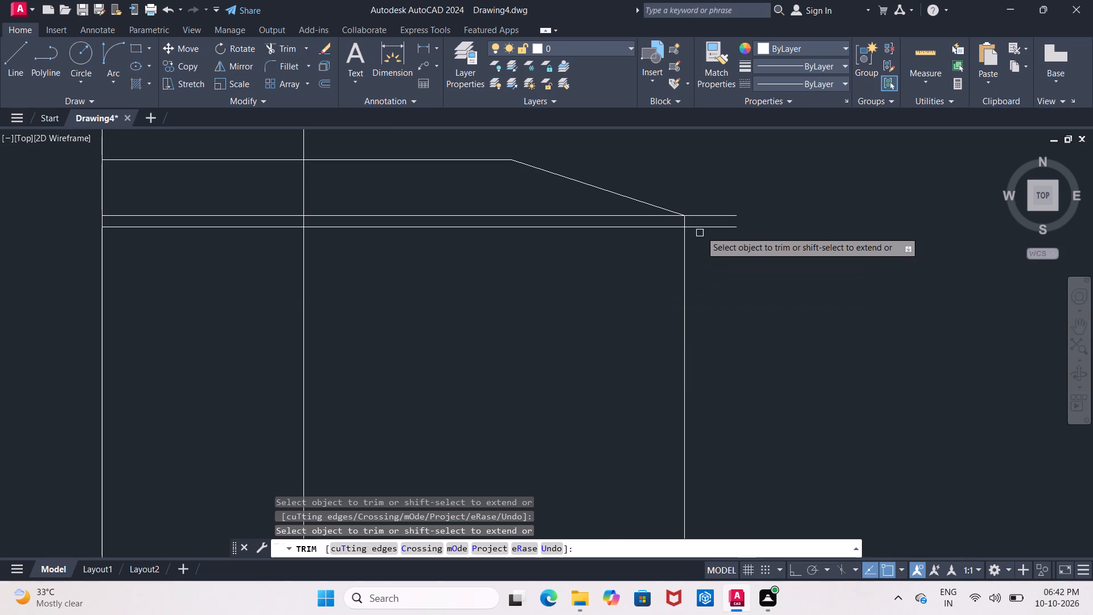
{"action": "left_click", "coordinate": [705, 216]}
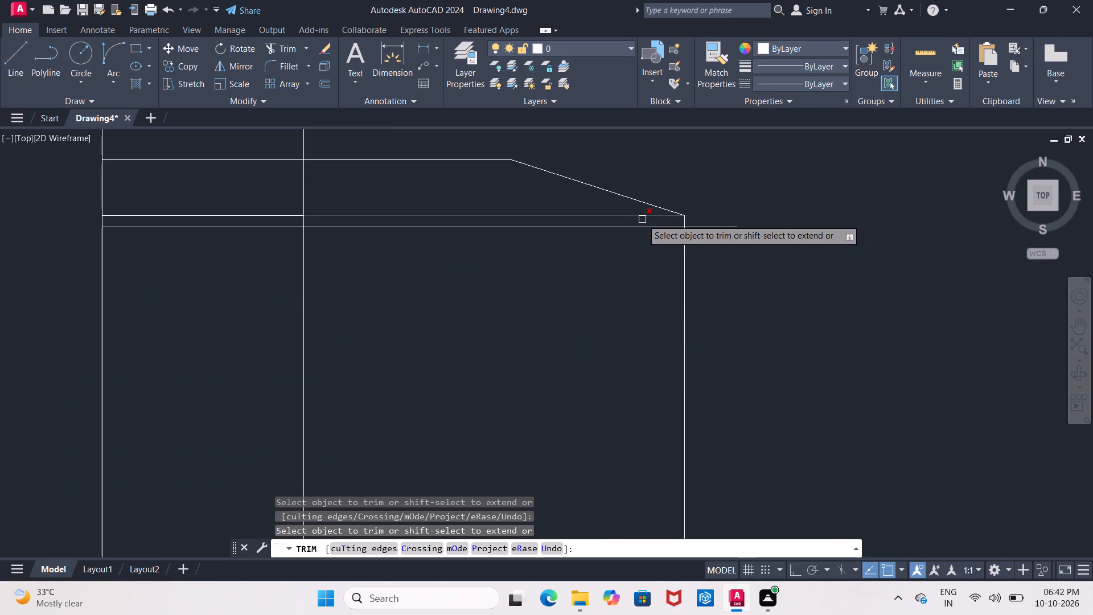
{"action": "left_click", "coordinate": [642, 219]}
{"action": "left_click", "coordinate": [285, 216]}
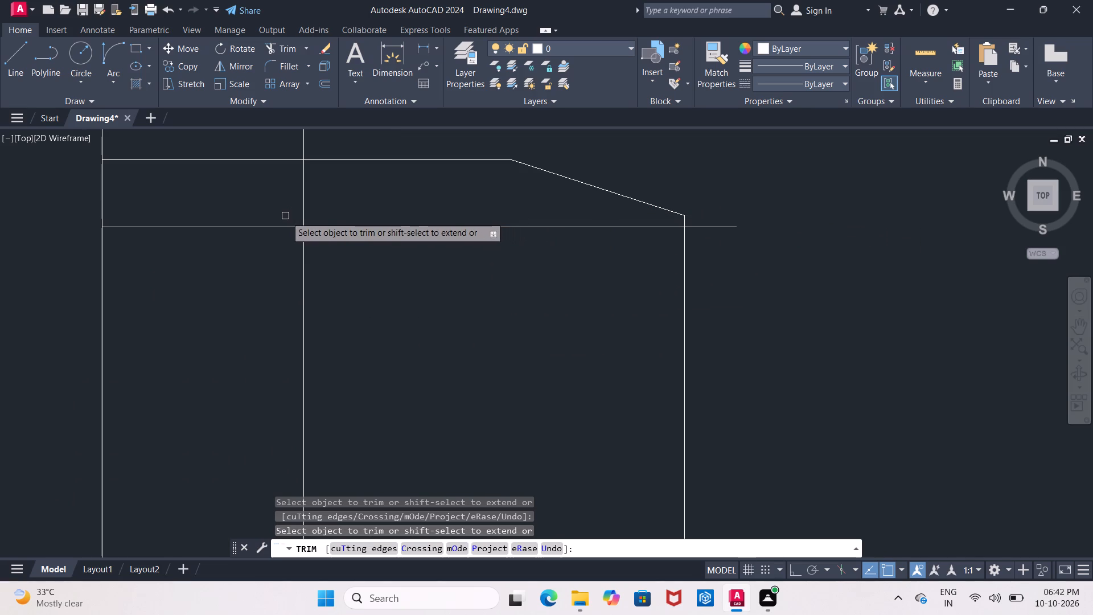
Trim the outermost right vertical between the right projection and the upper plinth line.
{"action": "scroll", "coordinate": [289, 218], "scroll_direction": "down", "scroll_amount": 3}
{"action": "scroll", "coordinate": [348, 262], "scroll_direction": "down", "scroll_amount": 2}
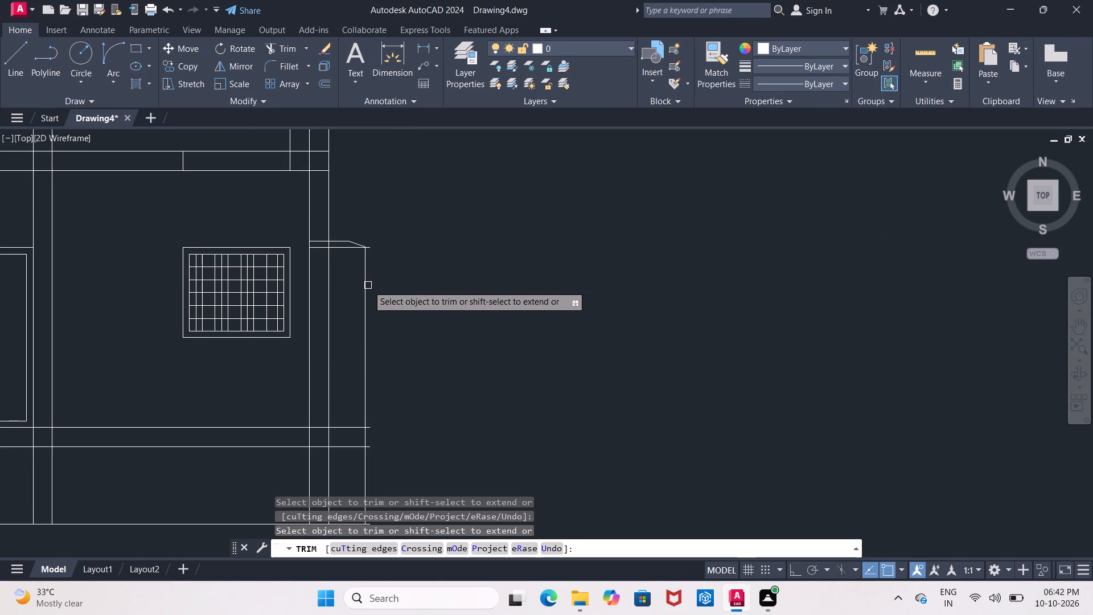
{"action": "left_click", "coordinate": [368, 285]}
{"action": "middle_click_drag", "start_coordinate": [373, 324], "coordinate": [375, 300]}
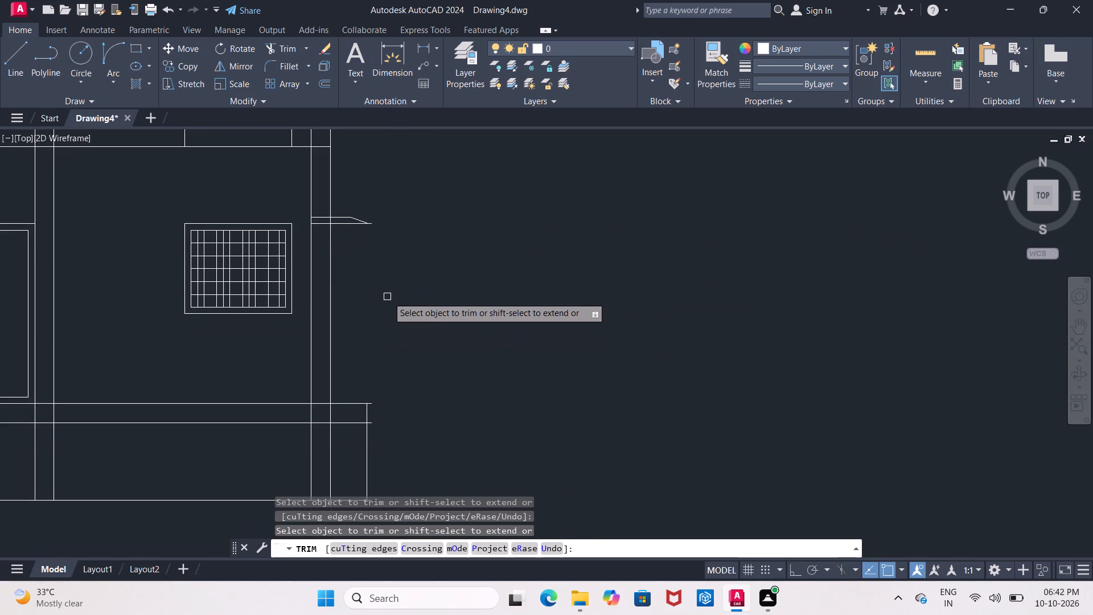
{"action": "key", "text": "Escape"}
Trim the two plinth lines and the ground line between the right wall and the outermost vertical.
{"action": "scroll", "coordinate": [389, 330], "scroll_direction": "down", "scroll_amount": 2}
{"action": "middle_click", "coordinate": [401, 319]}
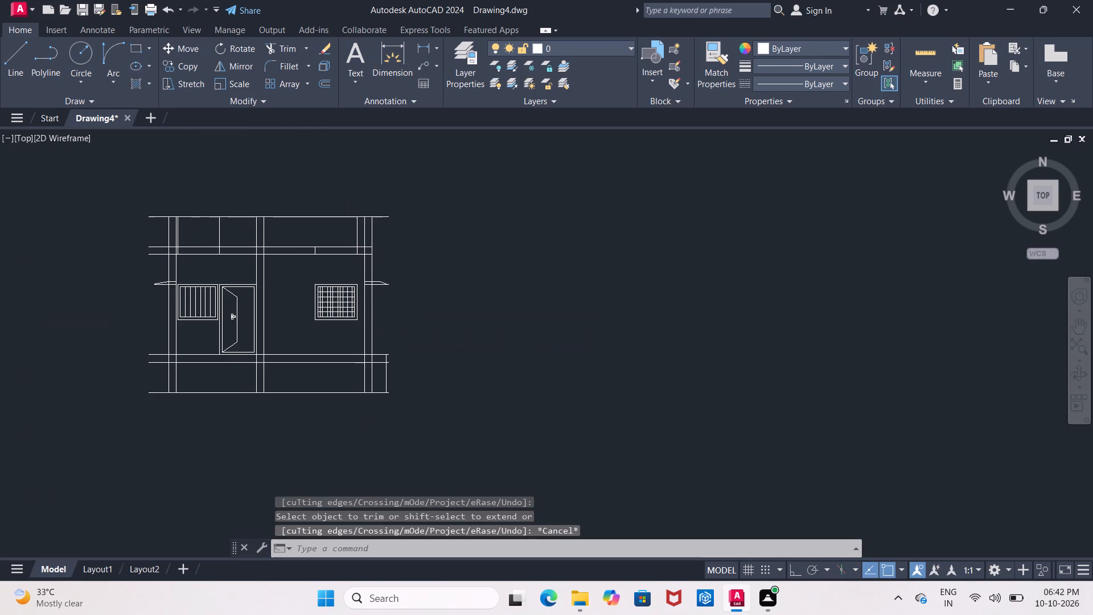
{"action": "scroll", "coordinate": [375, 327], "scroll_direction": "up", "scroll_amount": 1}
{"action": "middle_click_drag", "start_coordinate": [386, 339], "coordinate": [416, 301]}
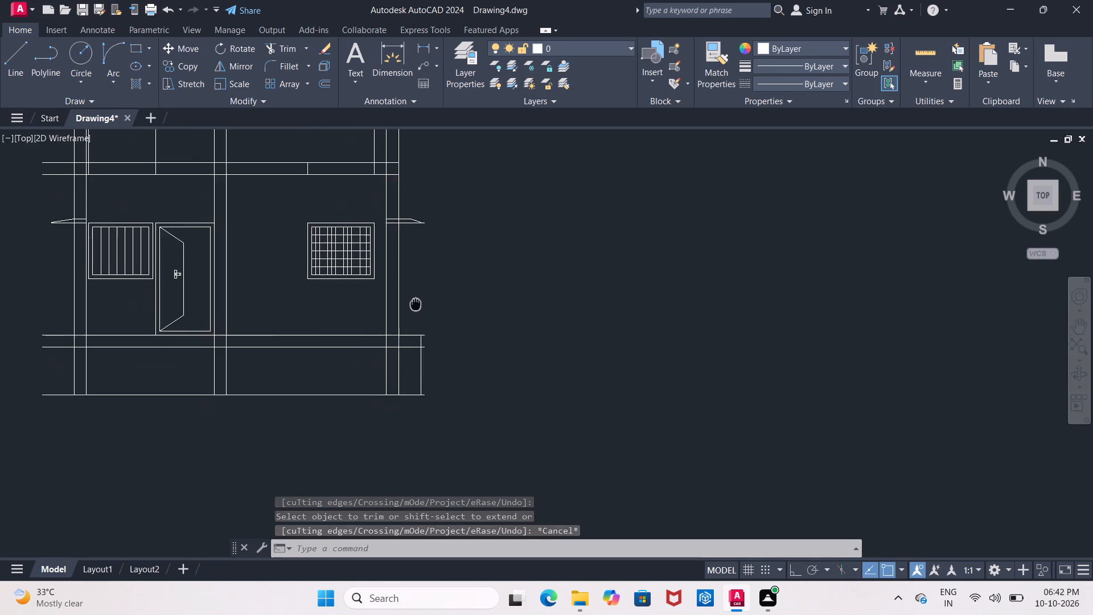
{"action": "middle_click_drag", "start_coordinate": [416, 301], "coordinate": [418, 305]}
{"action": "scroll", "coordinate": [418, 307], "scroll_direction": "up", "scroll_amount": 2}
{"action": "middle_click_drag", "start_coordinate": [419, 322], "coordinate": [424, 281]}
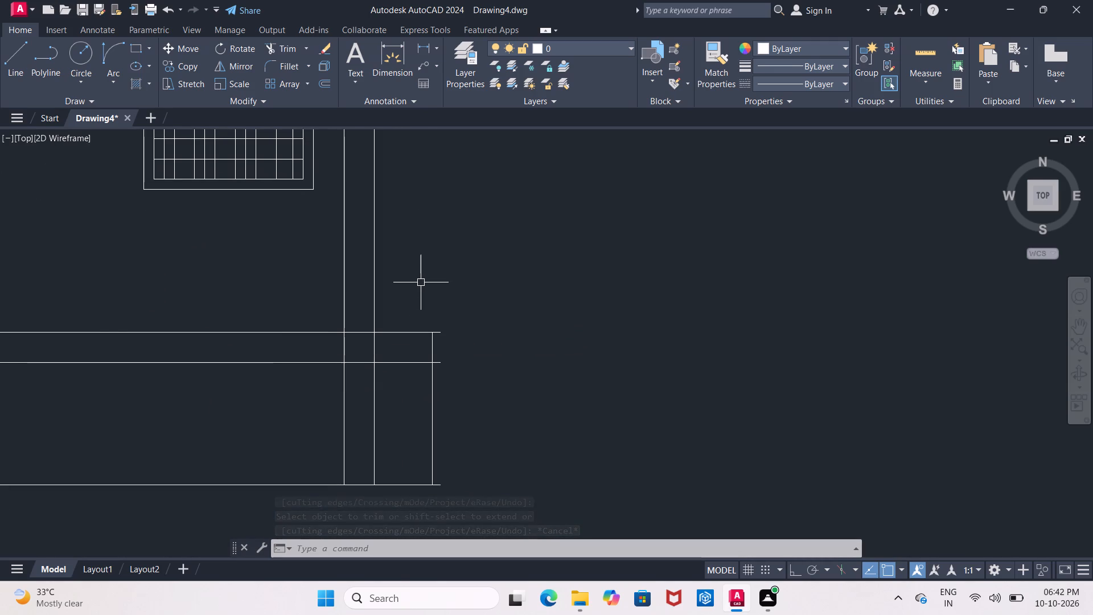
{"action": "scroll", "coordinate": [421, 284], "scroll_direction": "down", "scroll_amount": 1}
{"action": "middle_click_drag", "start_coordinate": [421, 293], "coordinate": [418, 317]}
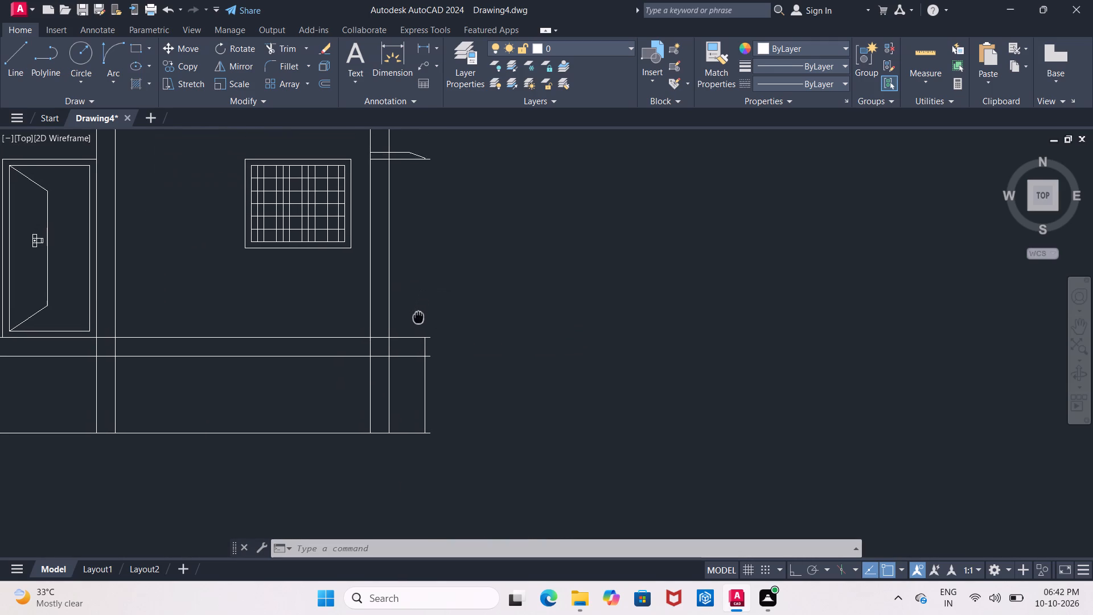
{"action": "middle_click_drag", "start_coordinate": [418, 317], "coordinate": [418, 309]}
{"action": "left_click_drag", "start_coordinate": [415, 301], "coordinate": [415, 444]}
{"action": "key", "text": "Escape"}
{"action": "type", "text": "tr"}
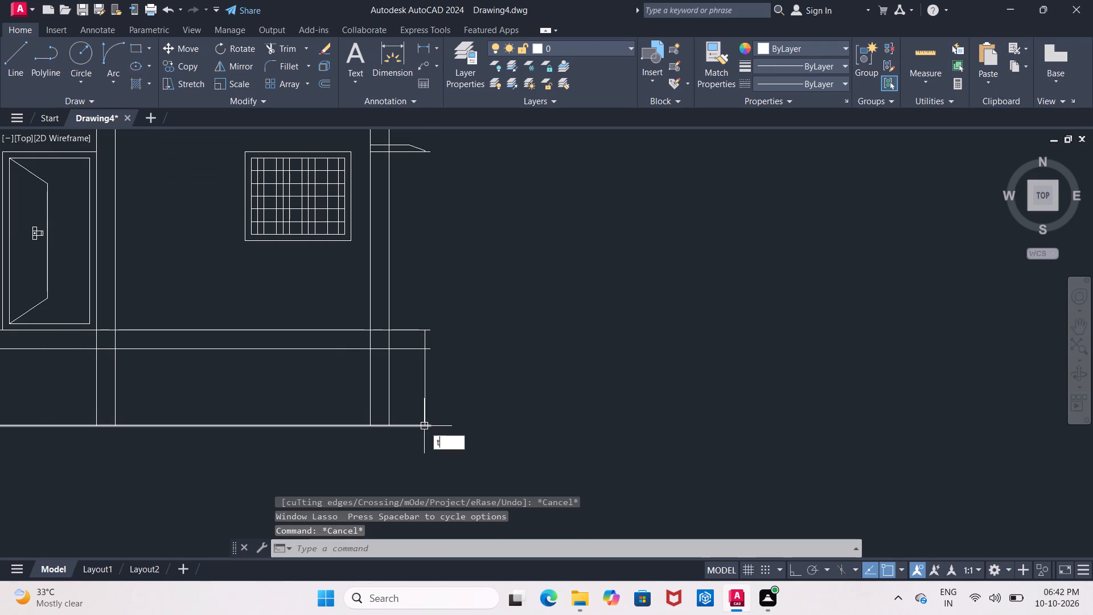
{"action": "key", "text": "Return"}
{"action": "key", "text": "Return"}
{"action": "left_click_drag", "start_coordinate": [406, 297], "coordinate": [412, 339]}
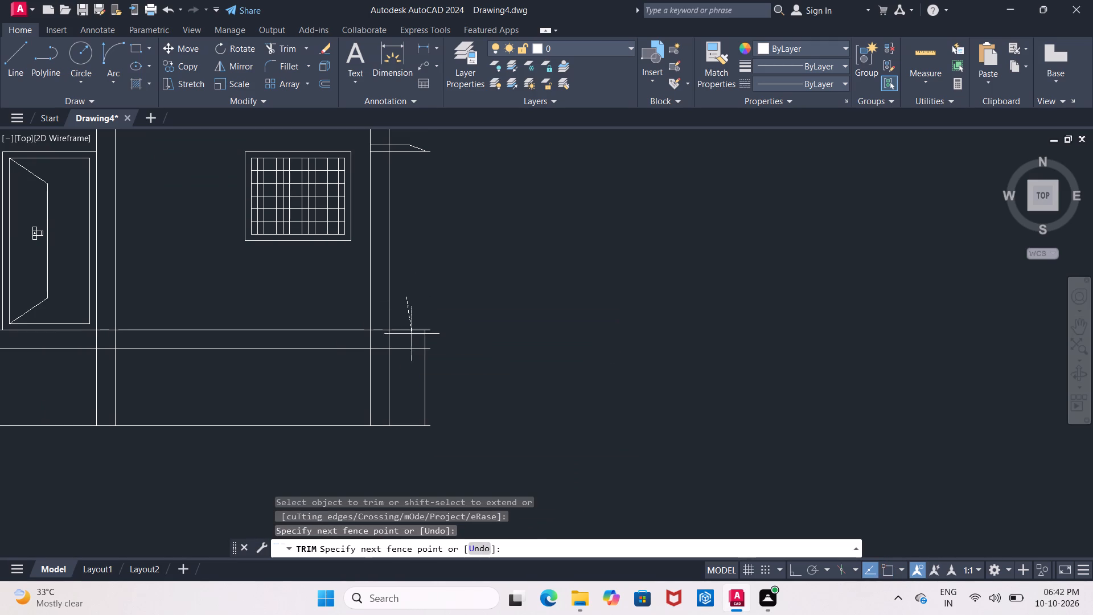
{"action": "left_click_drag", "start_coordinate": [412, 339], "coordinate": [411, 441]}
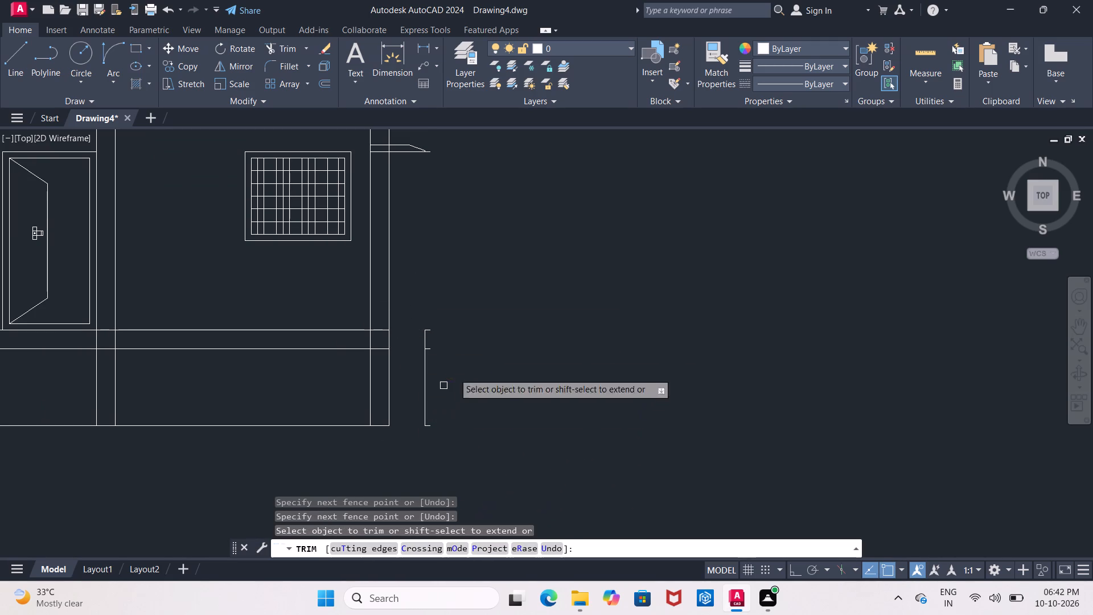
{"action": "key", "text": "Escape"}
Erase the leftover outer vertical and its short horizontal stubs beyond the right wall at plinth level.
{"action": "left_click_drag", "start_coordinate": [414, 322], "coordinate": [416, 328]}
{"action": "left_click", "coordinate": [449, 436]}
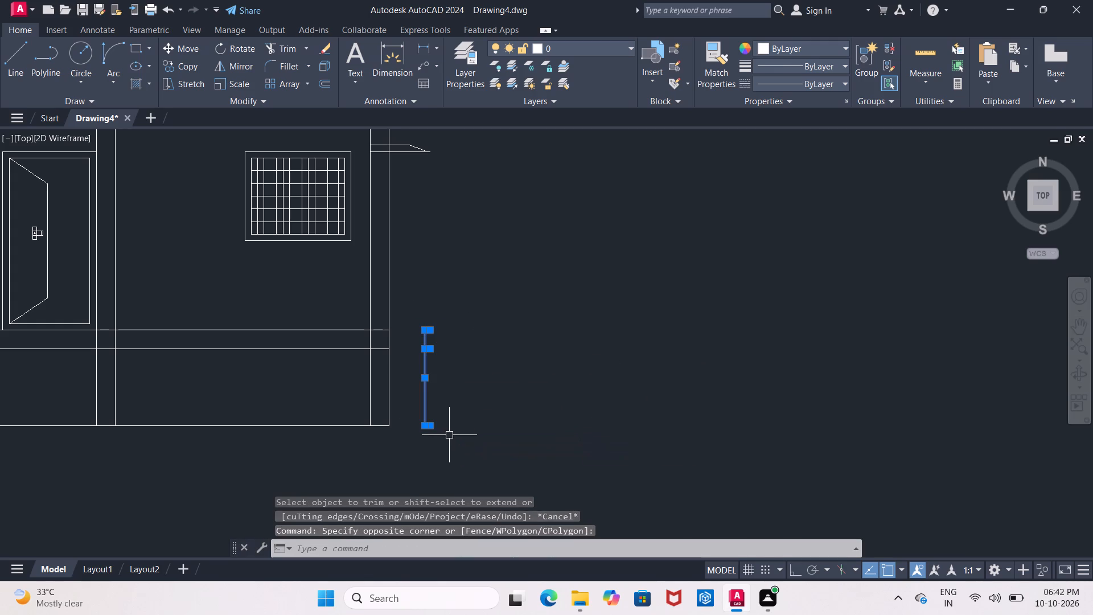
{"action": "key", "text": "Delete"}
Examine the whole front elevation in relation to the sitout and parking area of the floor plan above.
{"action": "scroll", "coordinate": [455, 425], "scroll_direction": "down", "scroll_amount": 2}
{"action": "middle_click_drag", "start_coordinate": [463, 428], "coordinate": [586, 419]}
{"action": "scroll", "coordinate": [594, 370], "scroll_direction": "up", "scroll_amount": 1}
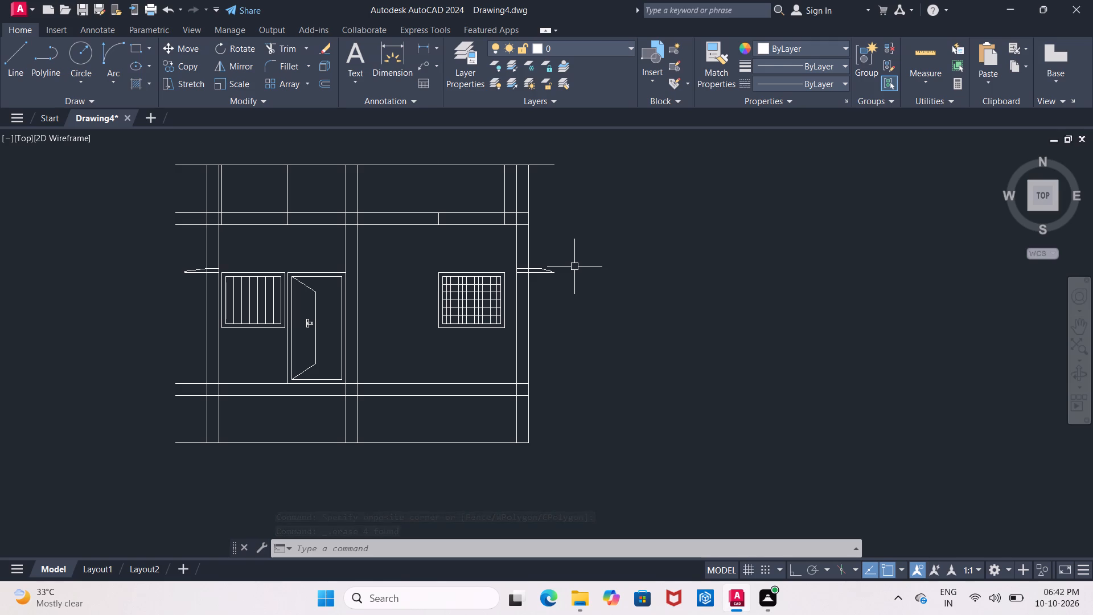
{"action": "scroll", "coordinate": [573, 271], "scroll_direction": "down", "scroll_amount": 4}
{"action": "middle_click_drag", "start_coordinate": [576, 292], "coordinate": [570, 307]}
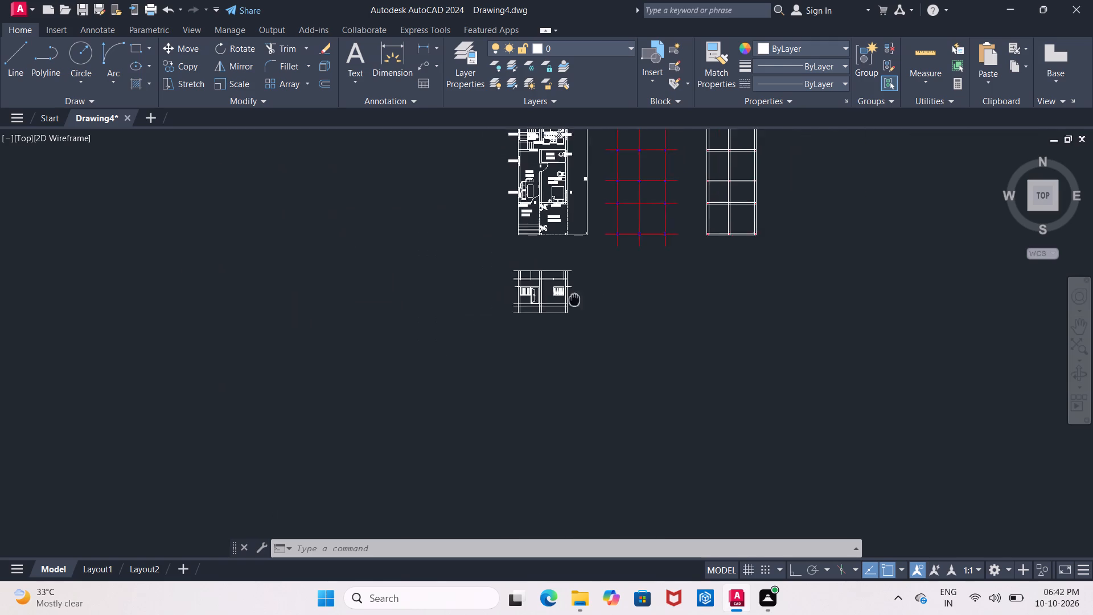
{"action": "middle_click_drag", "start_coordinate": [570, 307], "coordinate": [510, 387]}
{"action": "scroll", "coordinate": [506, 370], "scroll_direction": "up", "scroll_amount": 1}
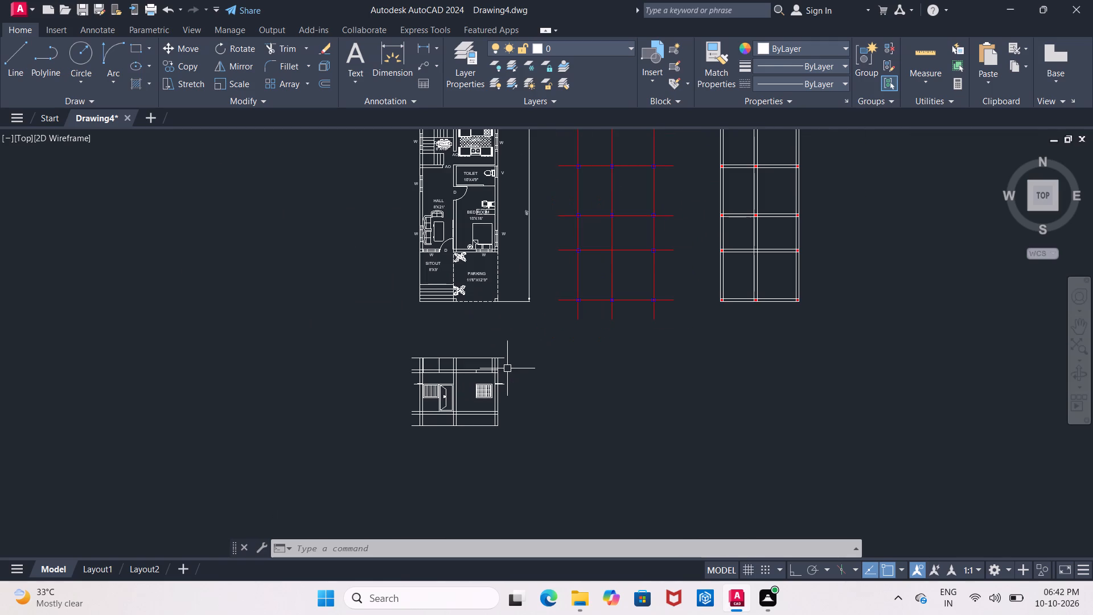
{"action": "scroll", "coordinate": [512, 372], "scroll_direction": "up", "scroll_amount": 2}
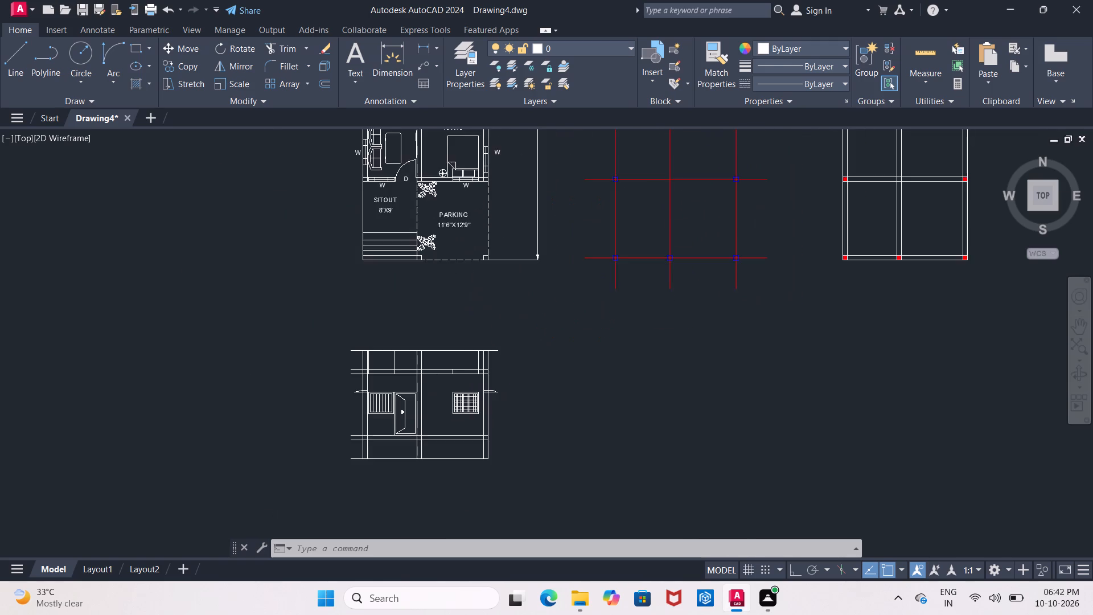
{"action": "middle_click_drag", "start_coordinate": [513, 380], "coordinate": [508, 454]}
{"action": "scroll", "coordinate": [513, 380], "scroll_direction": "down", "scroll_amount": 1}
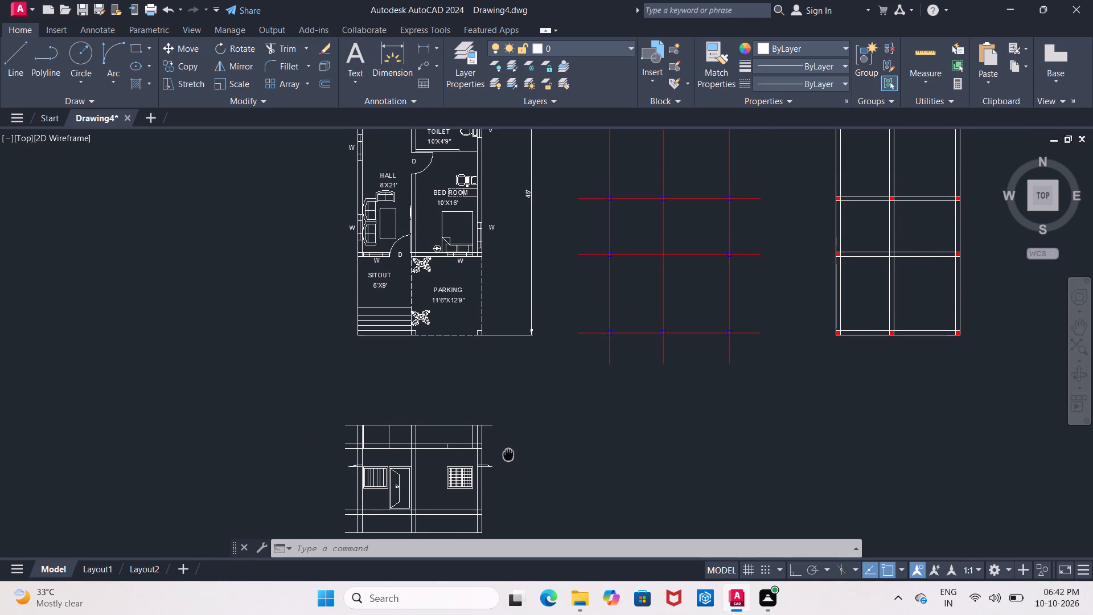
{"action": "middle_click_drag", "start_coordinate": [508, 454], "coordinate": [500, 405]}
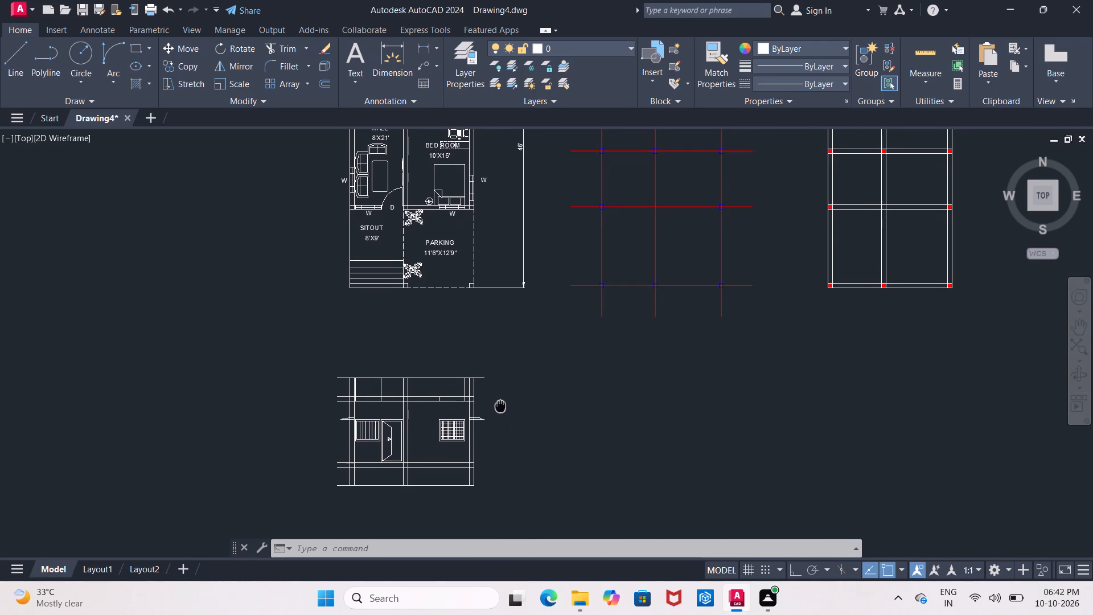
{"action": "middle_click_drag", "start_coordinate": [500, 405], "coordinate": [500, 419]}
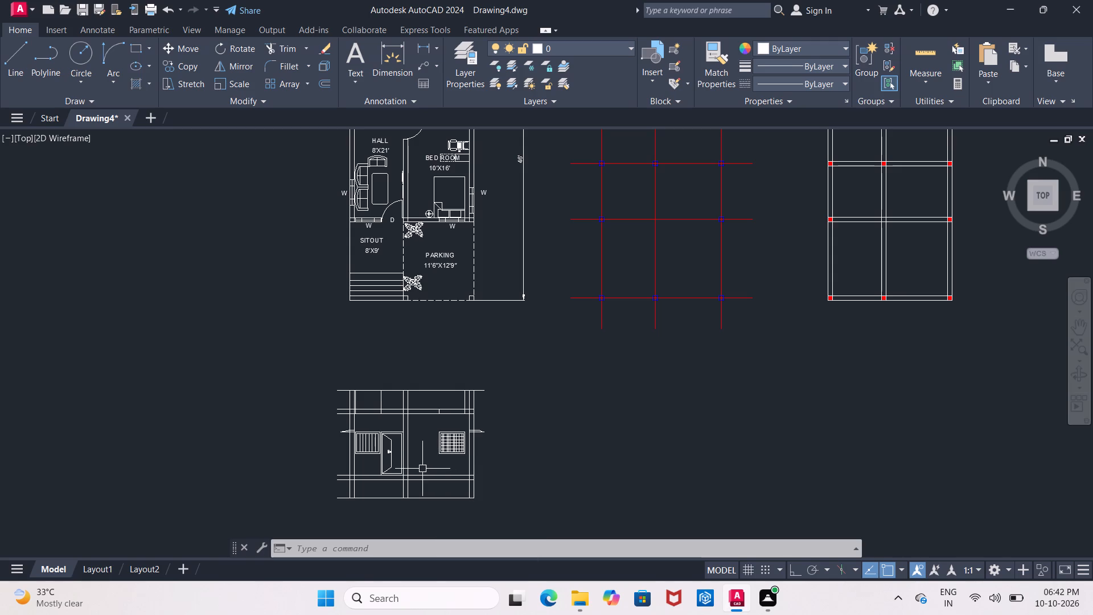
{"action": "scroll", "coordinate": [421, 469], "scroll_direction": "up", "scroll_amount": 1}
{"action": "middle_click_drag", "start_coordinate": [421, 469], "coordinate": [413, 489]}
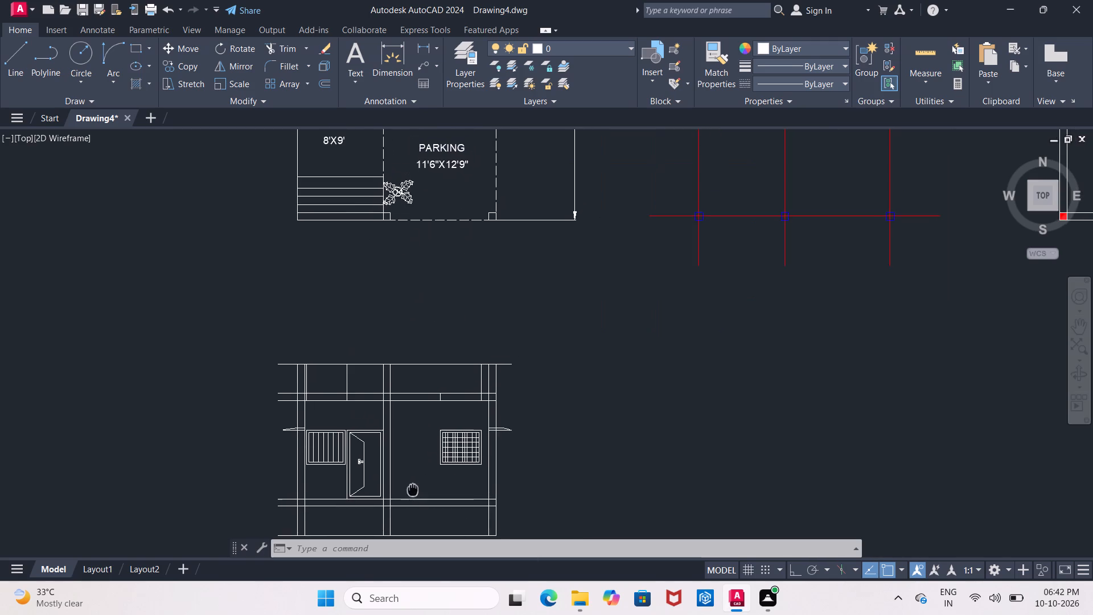
{"action": "middle_click_drag", "start_coordinate": [413, 489], "coordinate": [401, 479]}
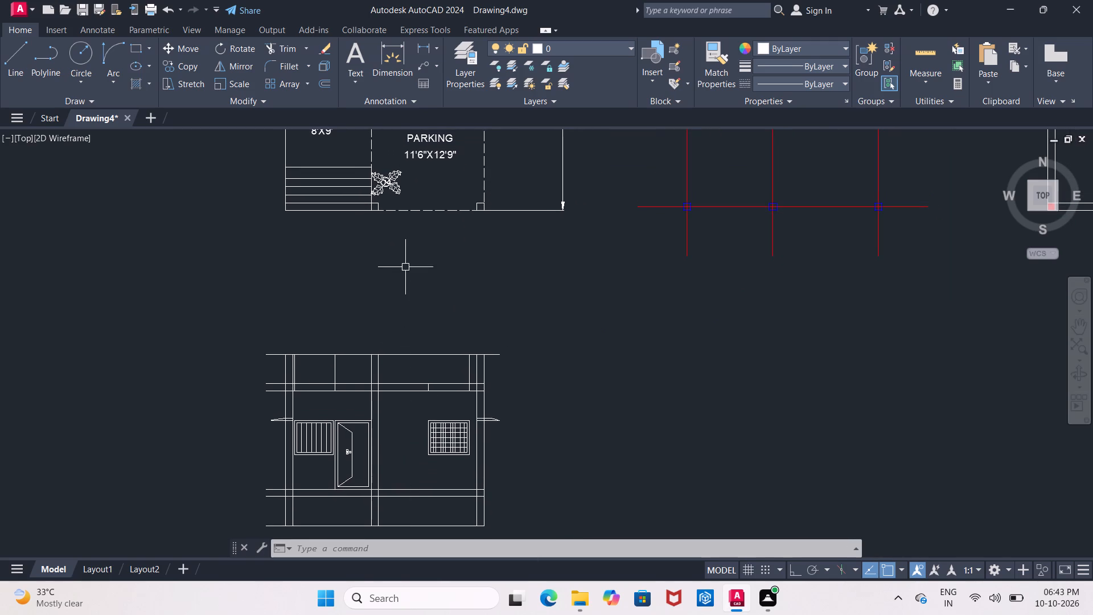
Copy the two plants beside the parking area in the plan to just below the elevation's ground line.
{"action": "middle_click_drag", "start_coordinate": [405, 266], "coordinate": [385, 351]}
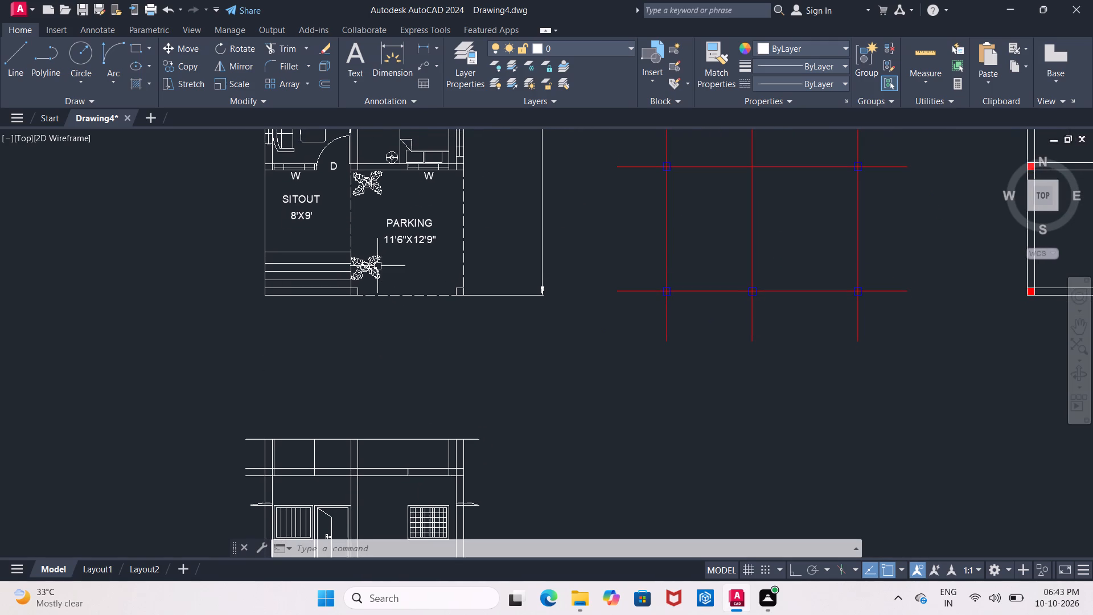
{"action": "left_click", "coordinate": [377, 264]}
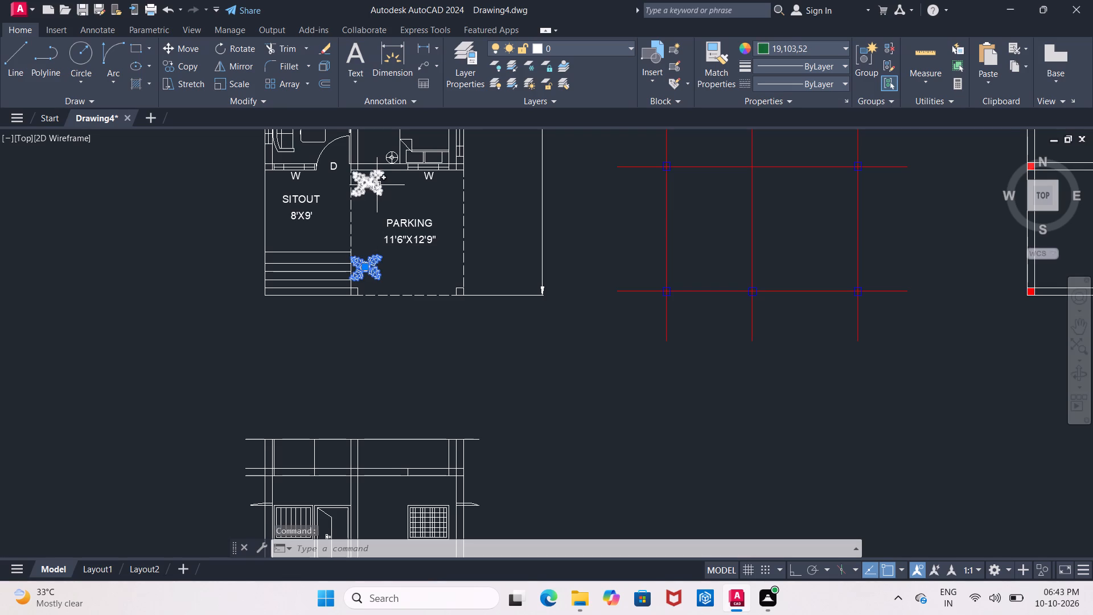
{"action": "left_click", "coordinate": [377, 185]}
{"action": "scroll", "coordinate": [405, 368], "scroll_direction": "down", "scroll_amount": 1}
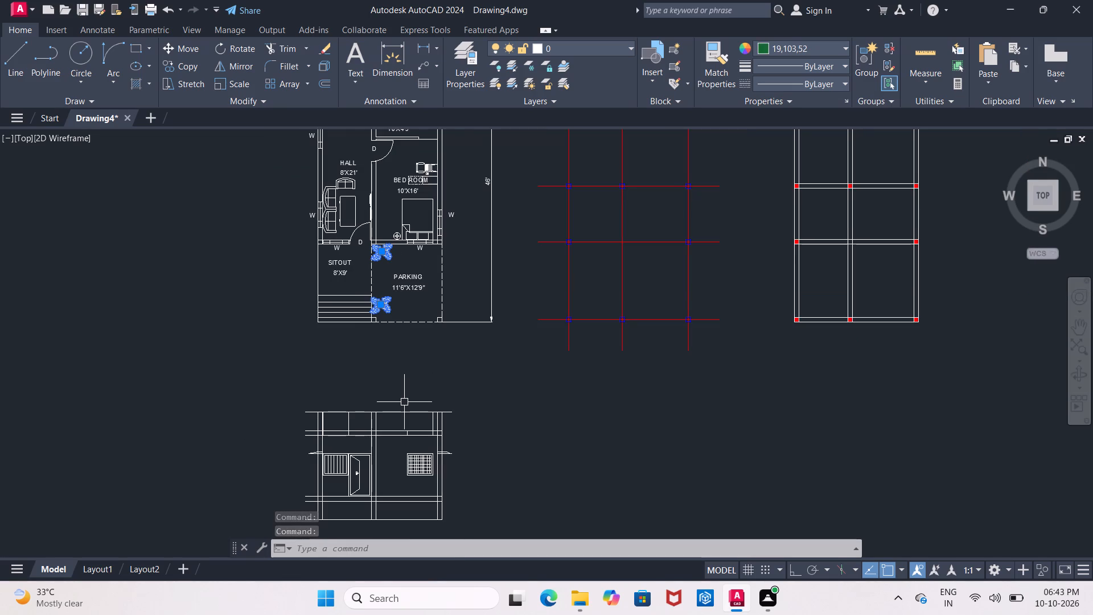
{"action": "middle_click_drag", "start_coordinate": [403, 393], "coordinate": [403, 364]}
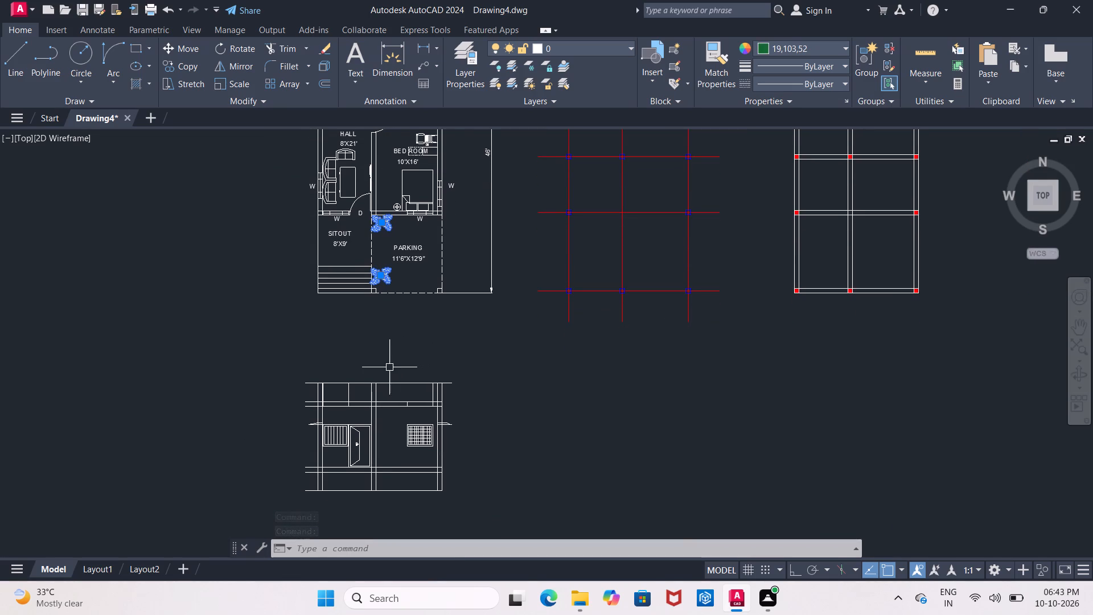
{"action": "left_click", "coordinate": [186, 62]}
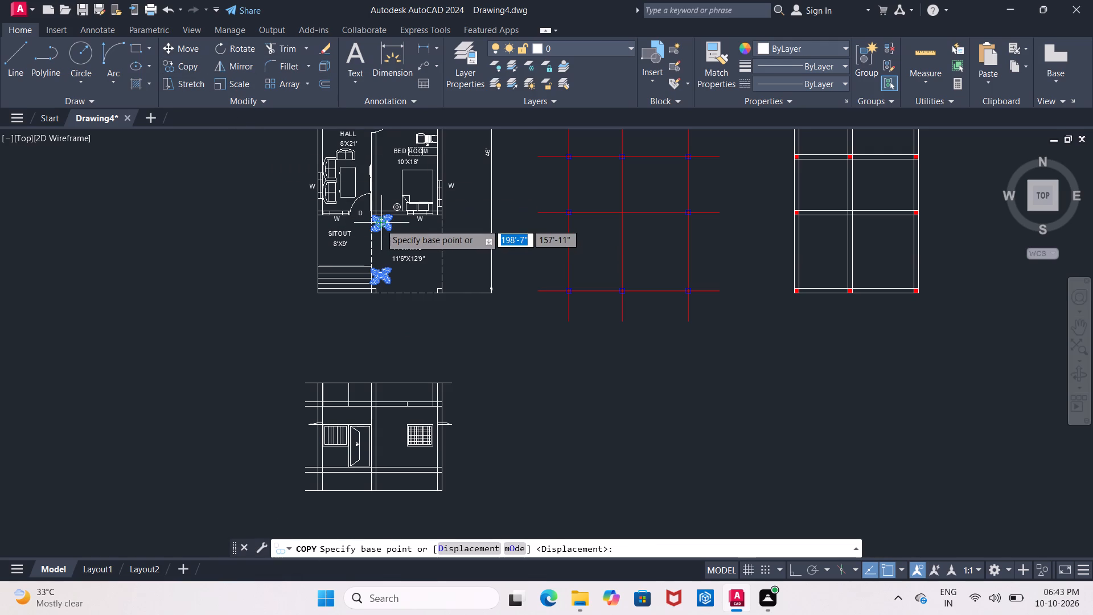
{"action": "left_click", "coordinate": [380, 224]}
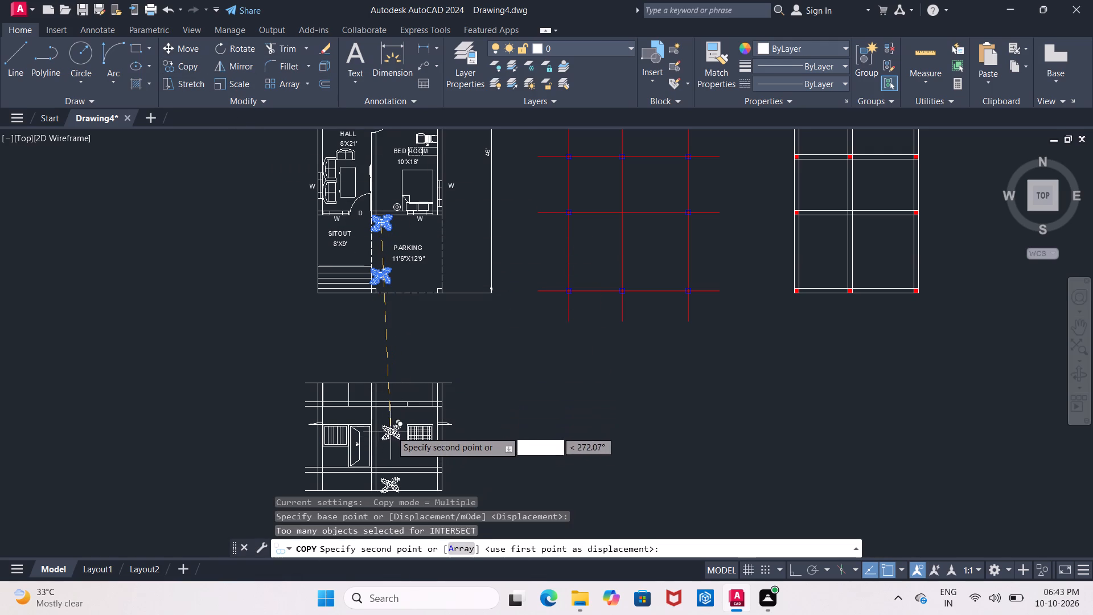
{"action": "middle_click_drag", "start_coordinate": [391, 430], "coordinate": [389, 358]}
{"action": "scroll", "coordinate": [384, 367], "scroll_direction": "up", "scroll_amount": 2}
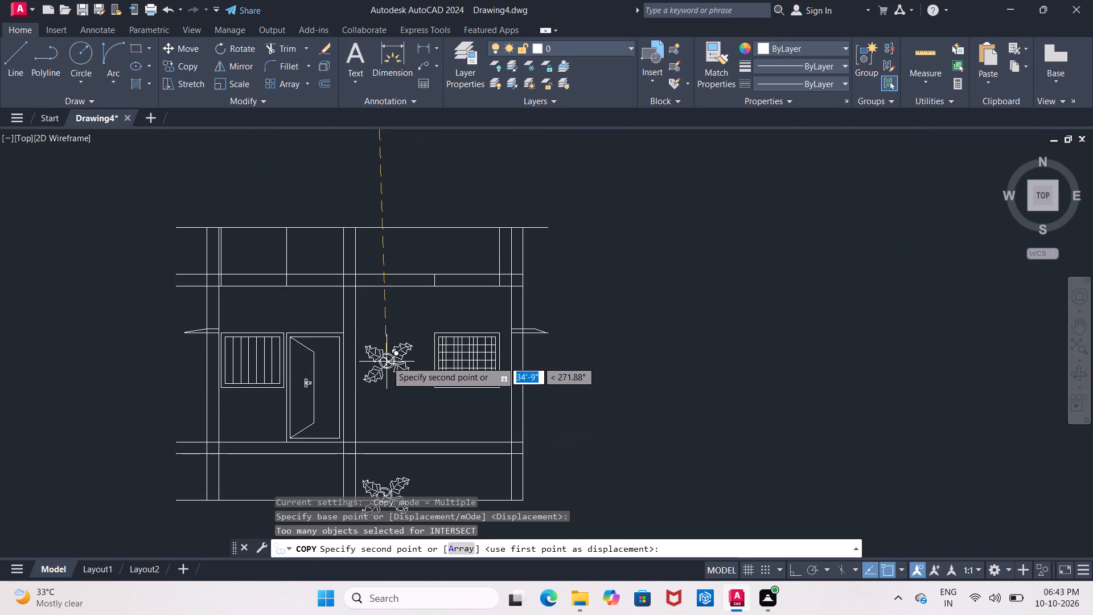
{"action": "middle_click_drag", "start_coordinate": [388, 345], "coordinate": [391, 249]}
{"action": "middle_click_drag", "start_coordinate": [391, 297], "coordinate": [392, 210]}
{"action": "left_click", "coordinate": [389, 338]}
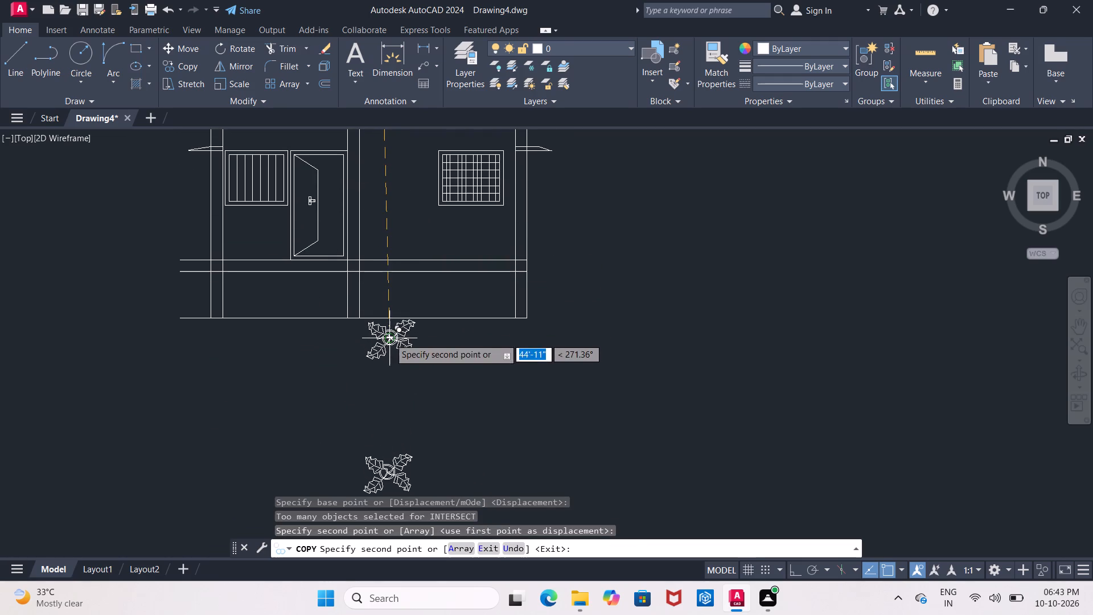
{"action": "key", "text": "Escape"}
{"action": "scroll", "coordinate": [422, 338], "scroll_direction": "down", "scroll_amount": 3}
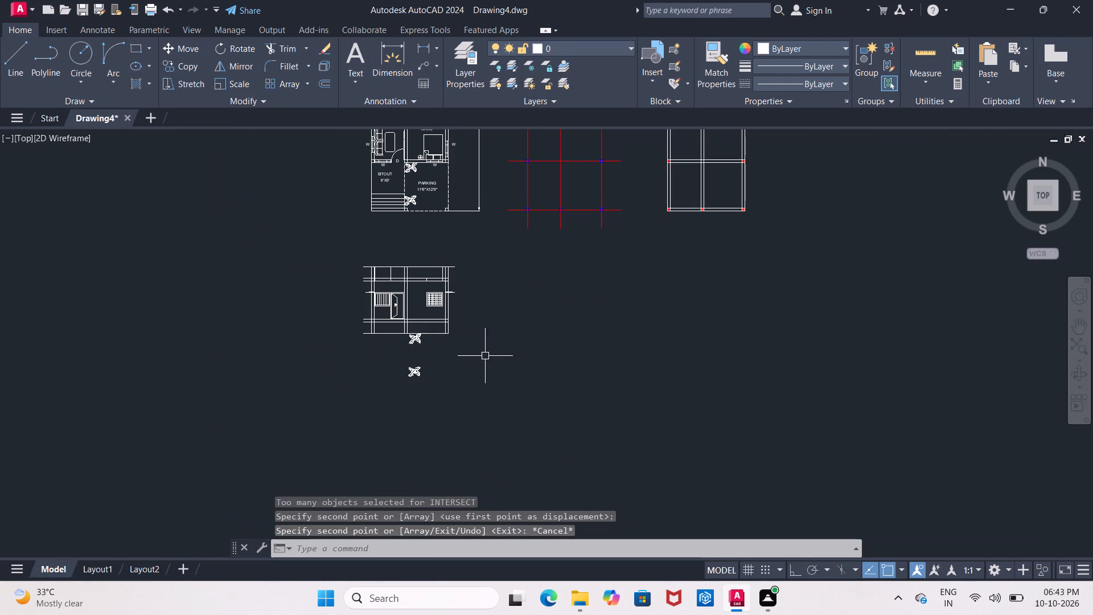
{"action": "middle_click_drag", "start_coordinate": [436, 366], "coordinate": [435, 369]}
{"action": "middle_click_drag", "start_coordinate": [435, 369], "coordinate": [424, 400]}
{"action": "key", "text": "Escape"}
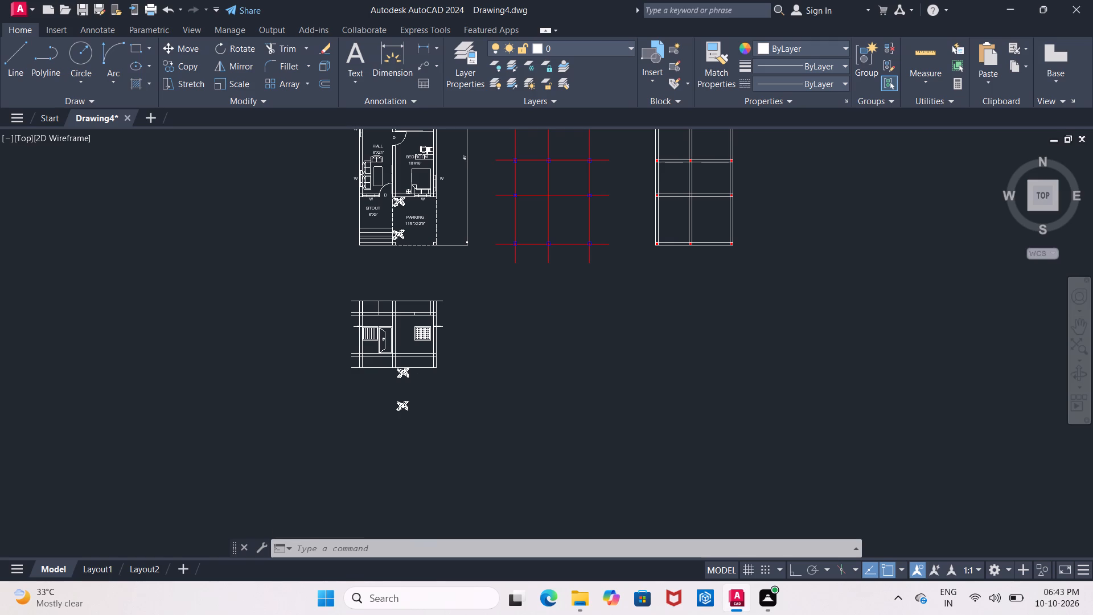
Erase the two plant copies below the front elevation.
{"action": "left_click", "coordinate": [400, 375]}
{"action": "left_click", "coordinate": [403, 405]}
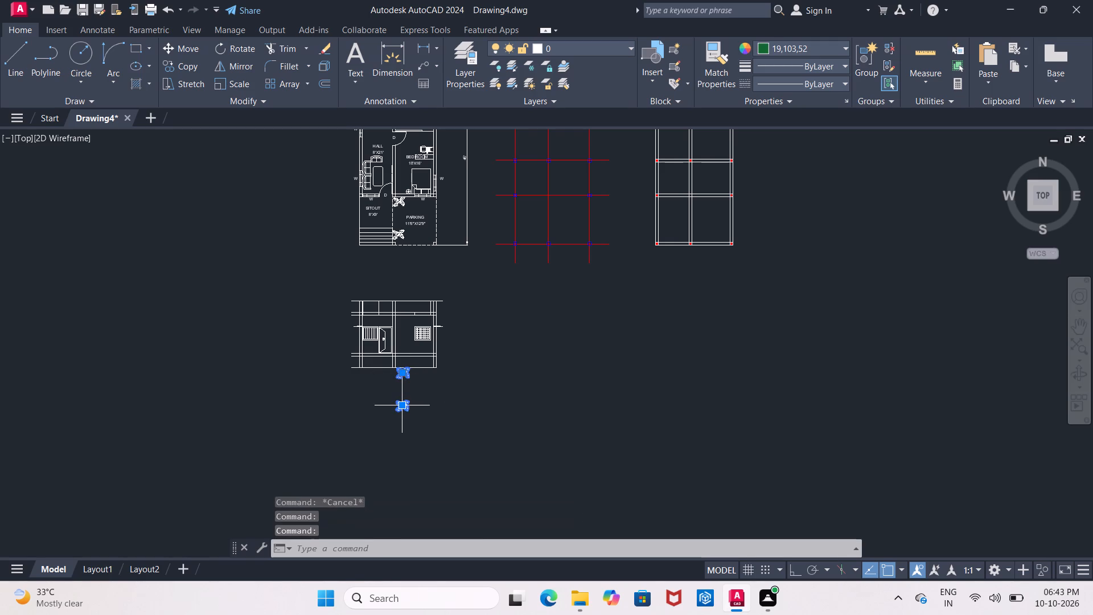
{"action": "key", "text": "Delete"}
Erase the short vertical stub between the two horizontal slab lines, above the right window's left edge.
{"action": "scroll", "coordinate": [353, 384], "scroll_direction": "up", "scroll_amount": 1}
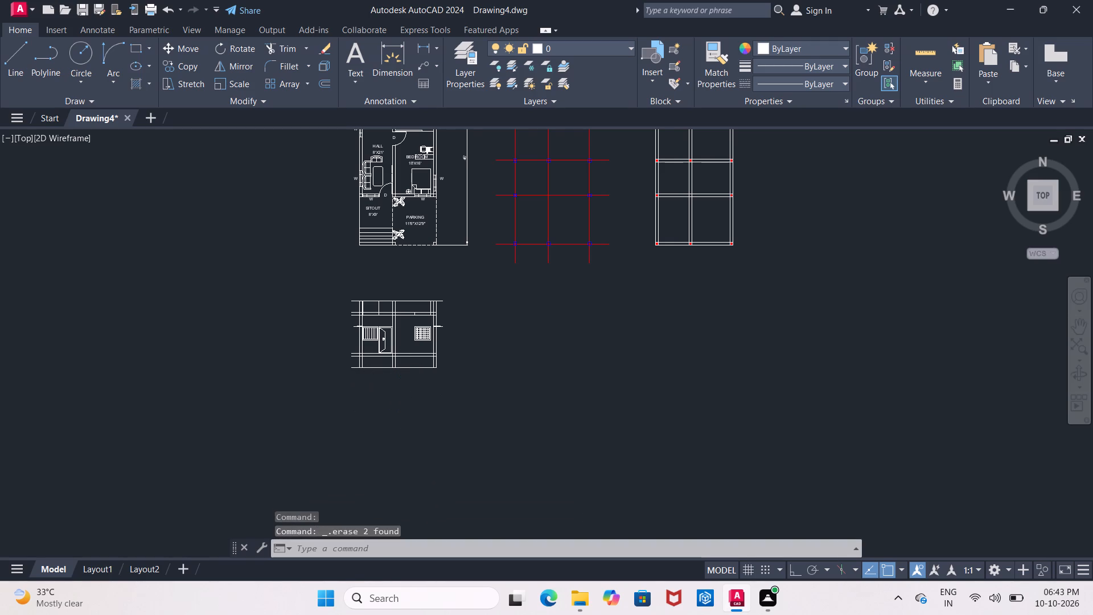
{"action": "middle_click_drag", "start_coordinate": [353, 384], "coordinate": [314, 472]}
{"action": "scroll", "coordinate": [314, 461], "scroll_direction": "up", "scroll_amount": 1}
{"action": "middle_click_drag", "start_coordinate": [314, 457], "coordinate": [246, 502]}
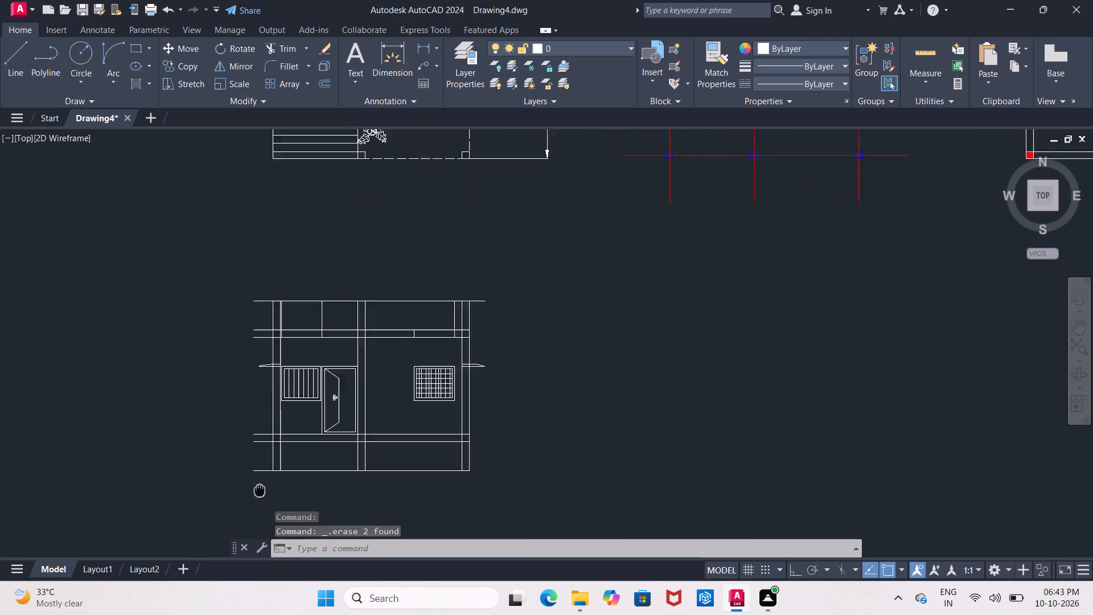
{"action": "middle_click_drag", "start_coordinate": [246, 502], "coordinate": [240, 514]}
{"action": "middle_click_drag", "start_coordinate": [240, 514], "coordinate": [238, 473]}
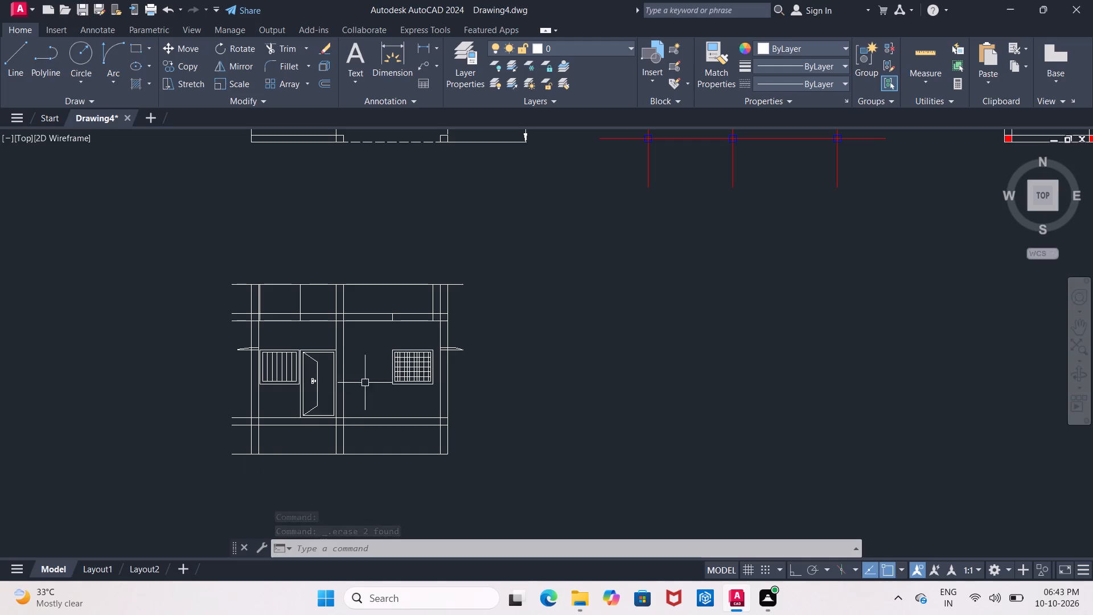
{"action": "scroll", "coordinate": [392, 333], "scroll_direction": "up", "scroll_amount": 2}
{"action": "middle_click_drag", "start_coordinate": [395, 345], "coordinate": [395, 364]}
{"action": "left_click", "coordinate": [391, 314]}
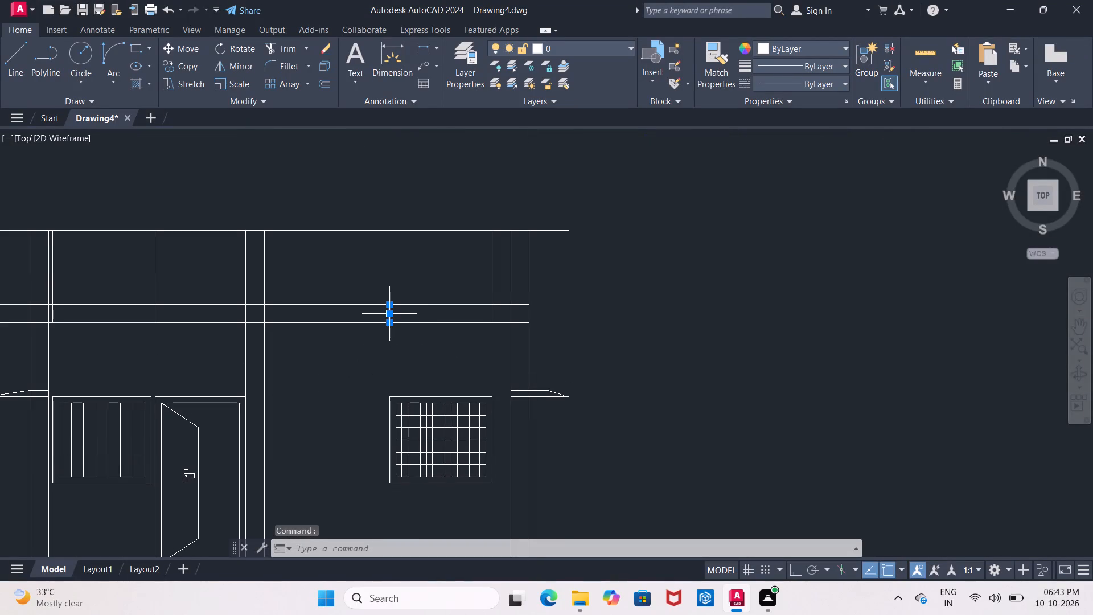
{"action": "key", "text": "Delete"}
Add five horizontal bars to the left window's grille by offsetting inward from the inner frame's top and bottom edges at 6" spacing.
{"action": "middle_click_drag", "start_coordinate": [117, 498], "coordinate": [285, 457]}
{"action": "scroll", "coordinate": [299, 411], "scroll_direction": "up", "scroll_amount": 2}
{"action": "middle_click_drag", "start_coordinate": [299, 411], "coordinate": [335, 389]}
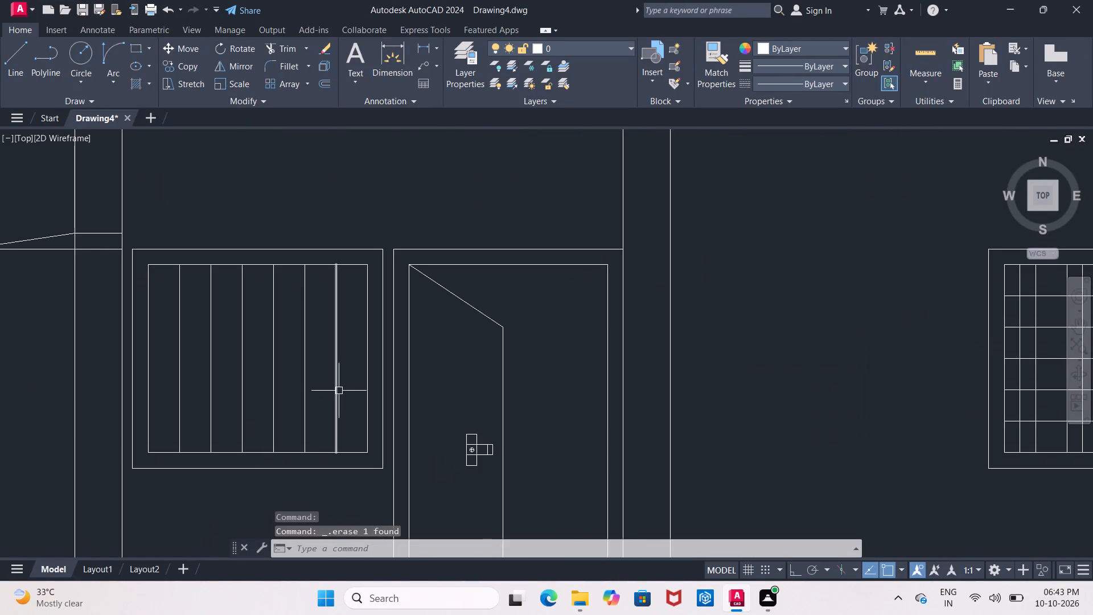
{"action": "key", "text": "o"}
{"action": "key", "text": "Return"}
{"action": "key", "text": "6"}
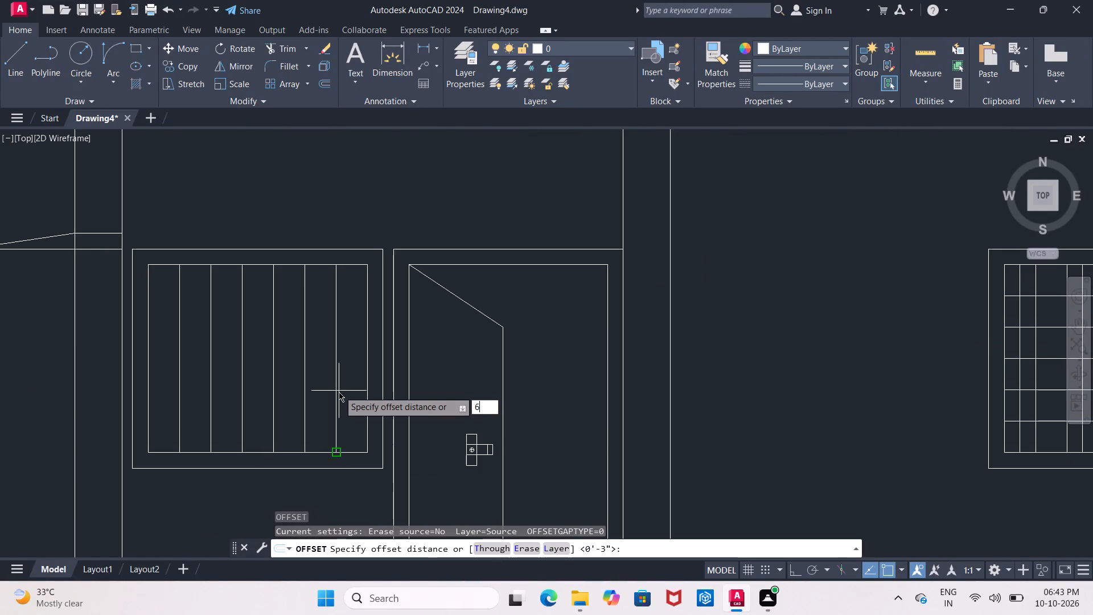
{"action": "key", "text": "shift+quotedbl"}
{"action": "key", "text": "Return"}
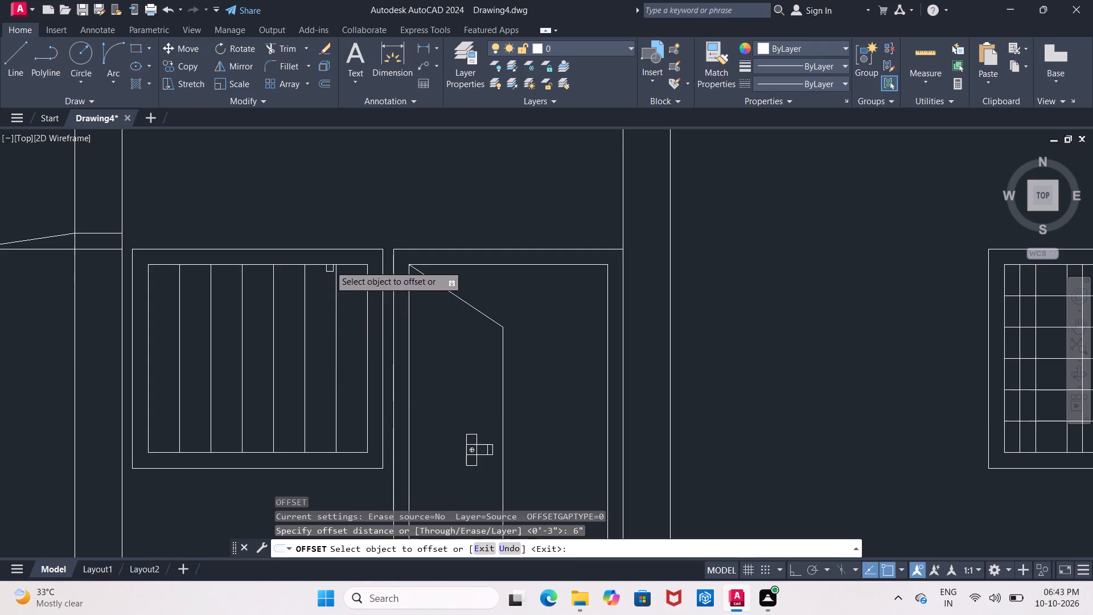
{"action": "left_click", "coordinate": [330, 264]}
{"action": "left_click", "coordinate": [315, 298]}
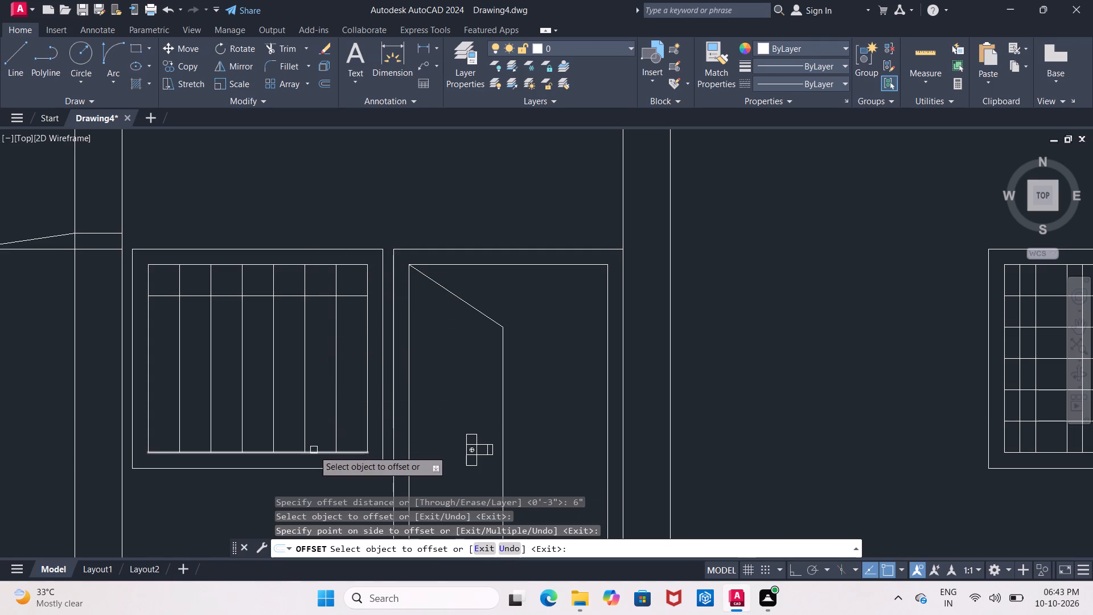
{"action": "left_click", "coordinate": [314, 452]}
{"action": "left_click", "coordinate": [322, 394]}
{"action": "left_click", "coordinate": [324, 298]}
{"action": "left_click", "coordinate": [317, 343]}
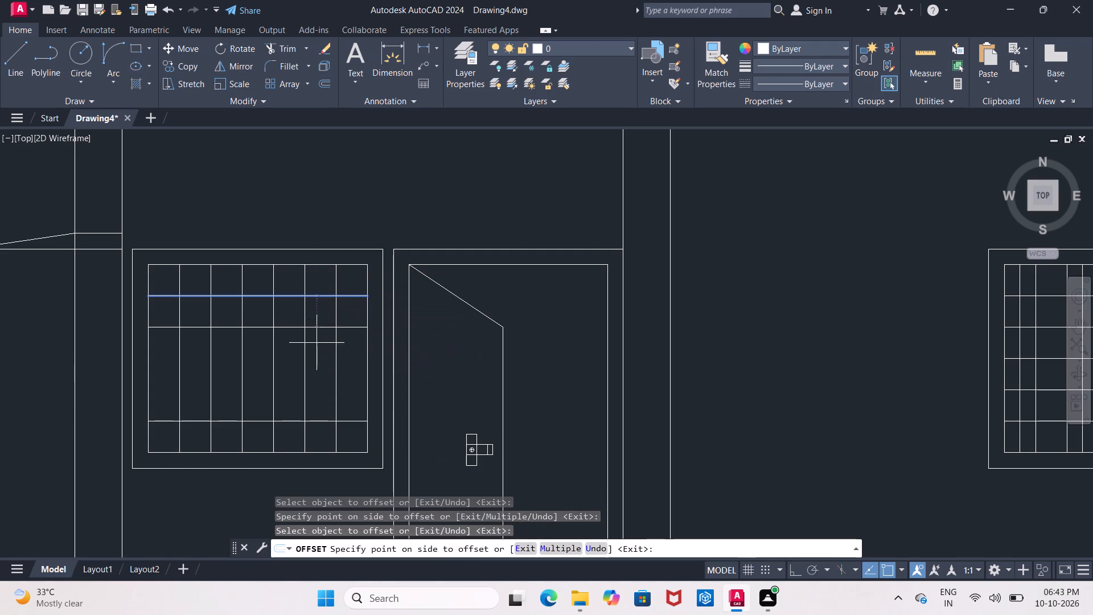
{"action": "left_click", "coordinate": [317, 422]}
{"action": "left_click", "coordinate": [316, 373]}
{"action": "left_click", "coordinate": [318, 329]}
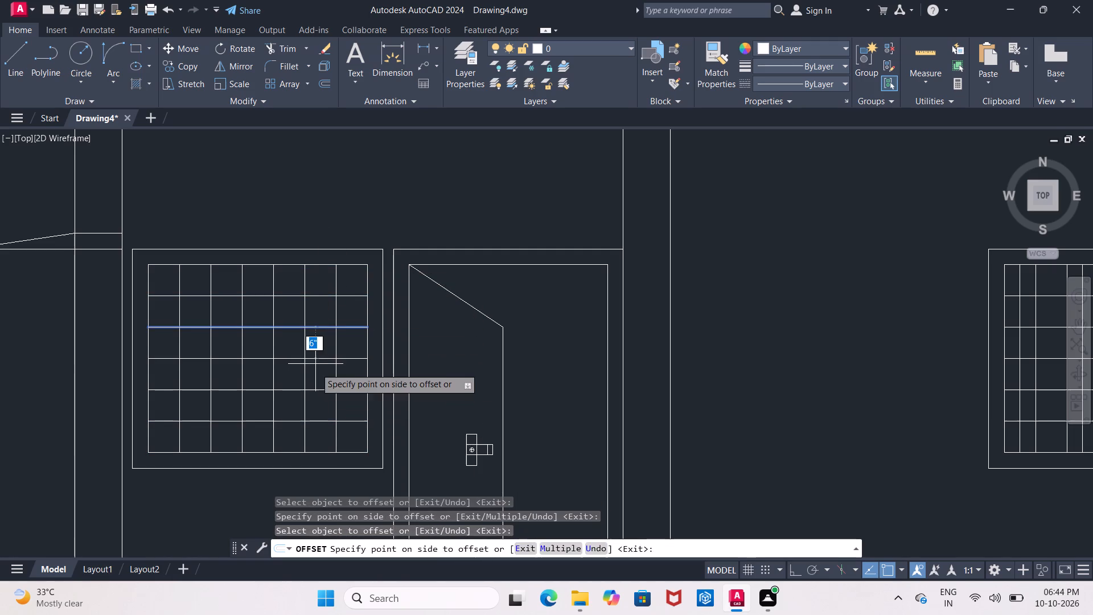
{"action": "left_click", "coordinate": [315, 378]}
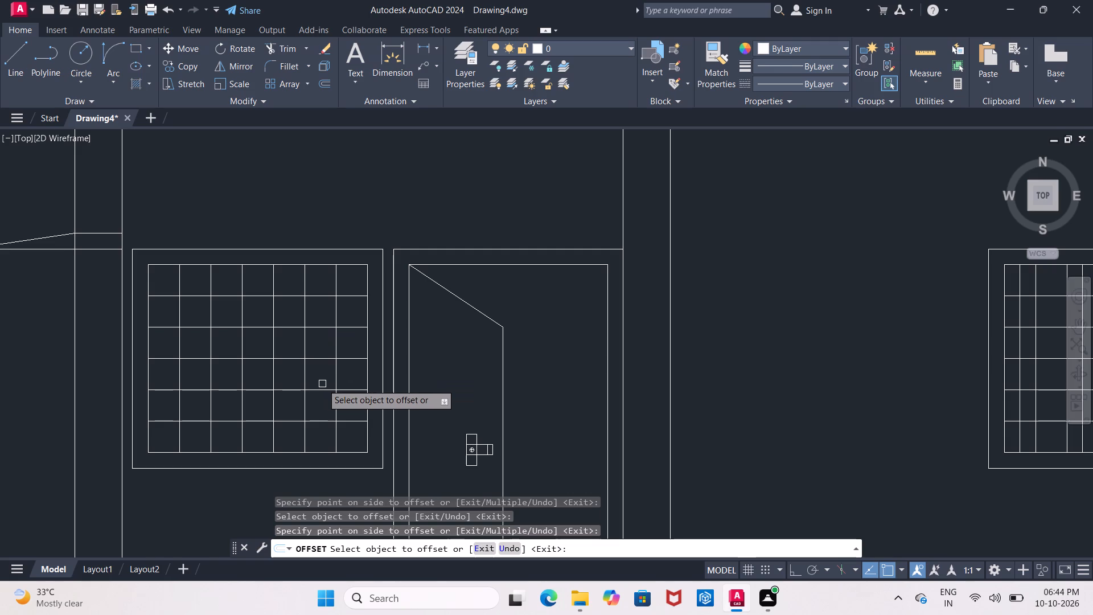
{"action": "key", "text": "Return"}
Offset four of the left window's vertical bars by 3" to add intermediate bars in alternate bays, starting with both end bays.
{"action": "key", "text": "Return"}
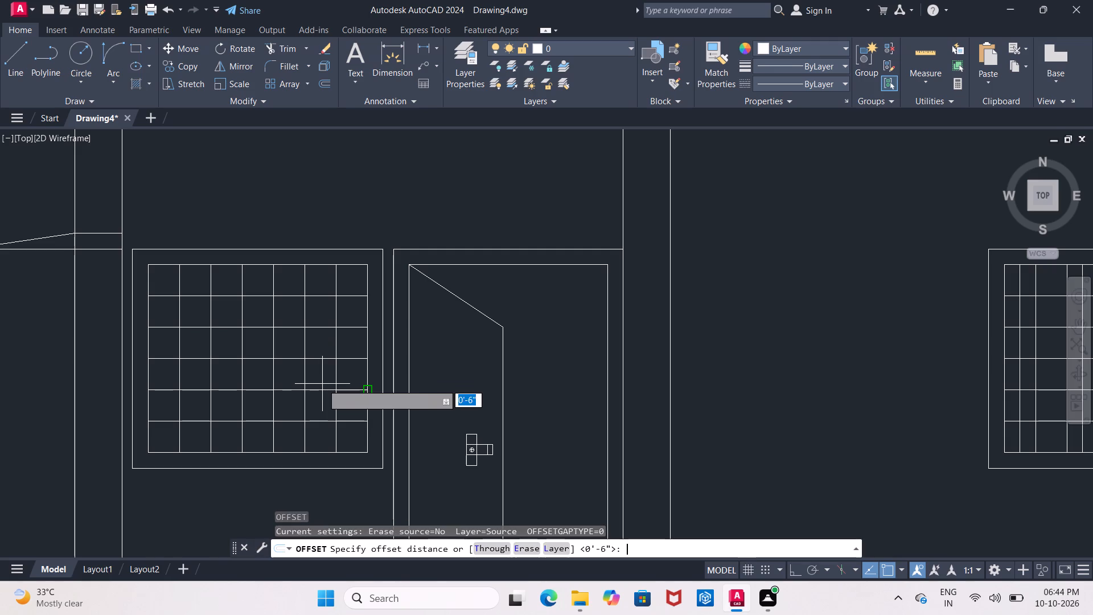
{"action": "key", "text": "3"}
{"action": "key", "text": "shift+quotedbl"}
{"action": "key", "text": "Return"}
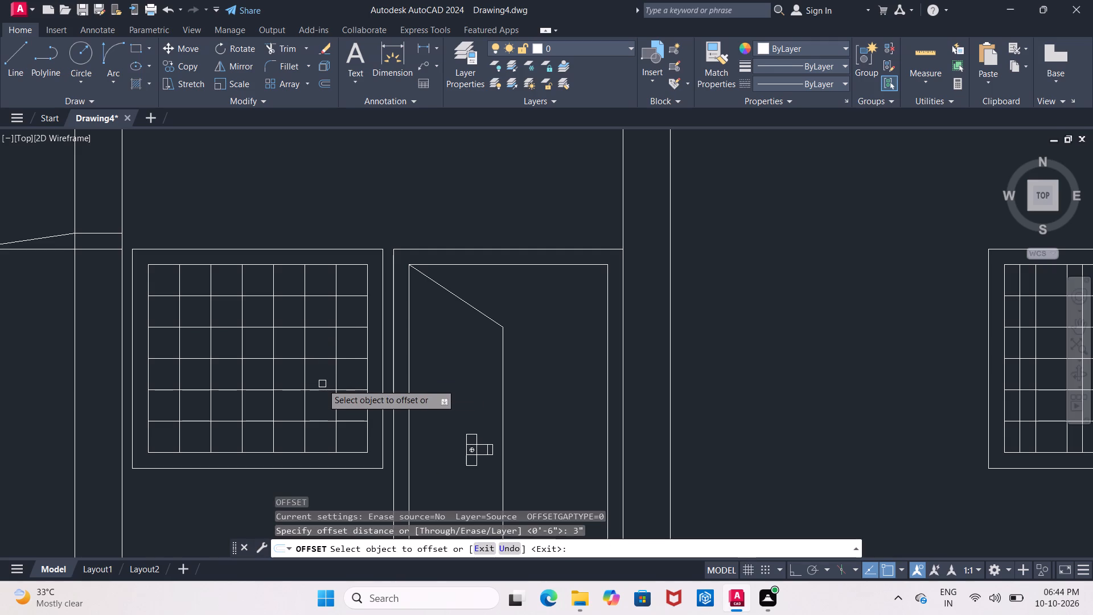
{"action": "left_click", "coordinate": [338, 378]}
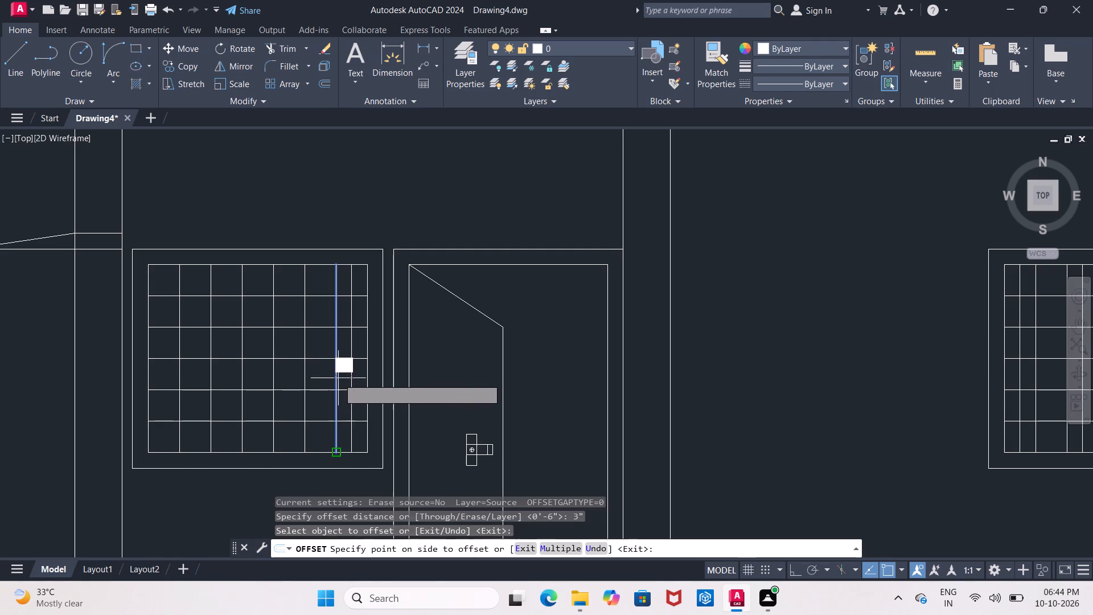
{"action": "left_click", "coordinate": [344, 377]}
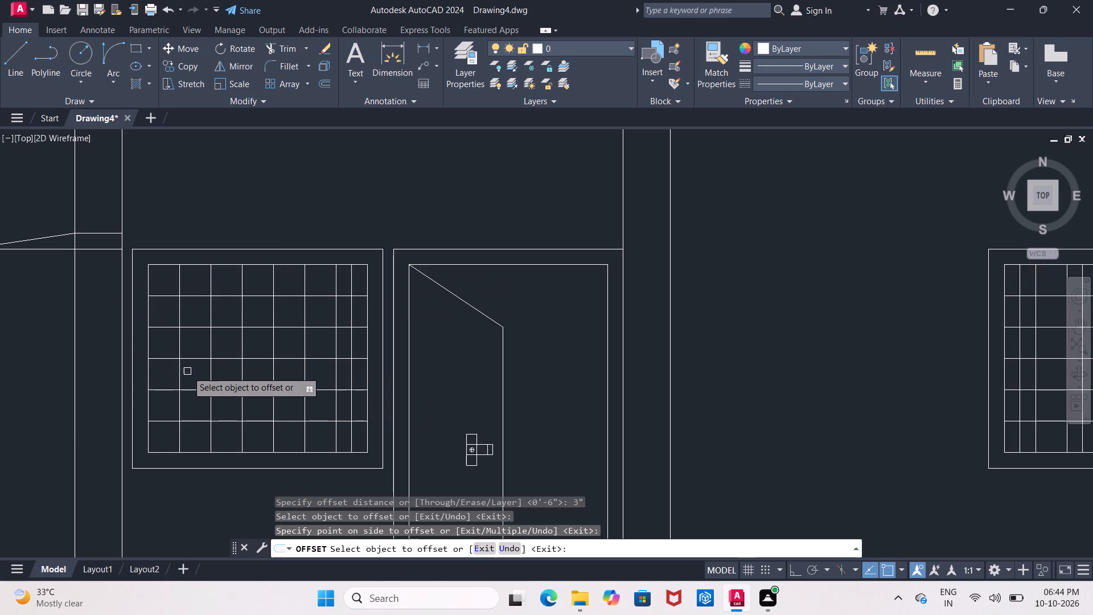
{"action": "left_click", "coordinate": [180, 378]}
{"action": "left_click", "coordinate": [159, 382]}
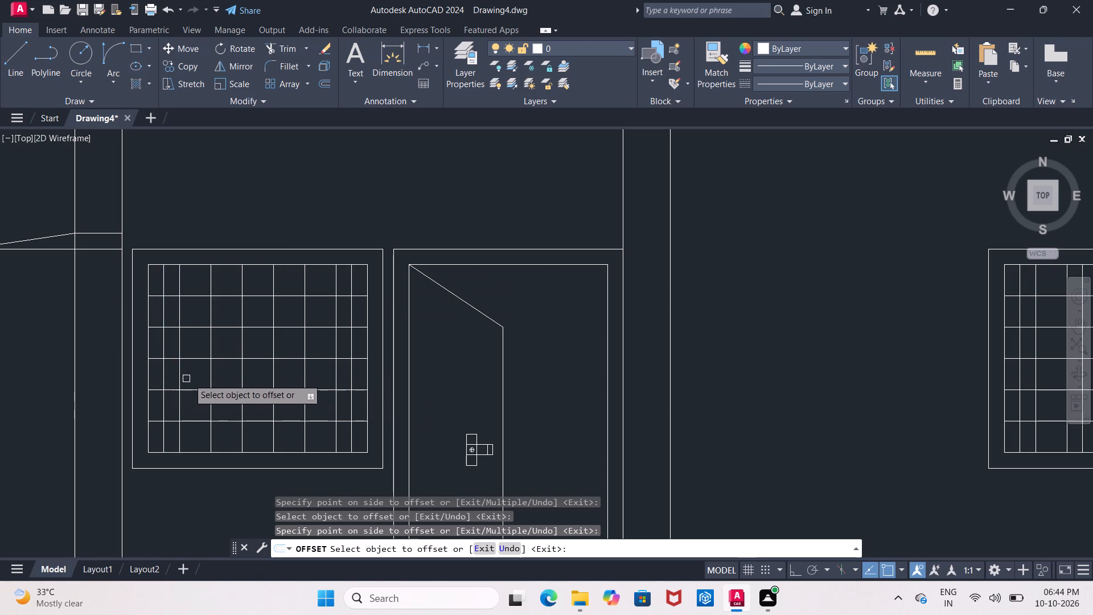
{"action": "left_click", "coordinate": [211, 379]}
{"action": "left_click", "coordinate": [215, 379]}
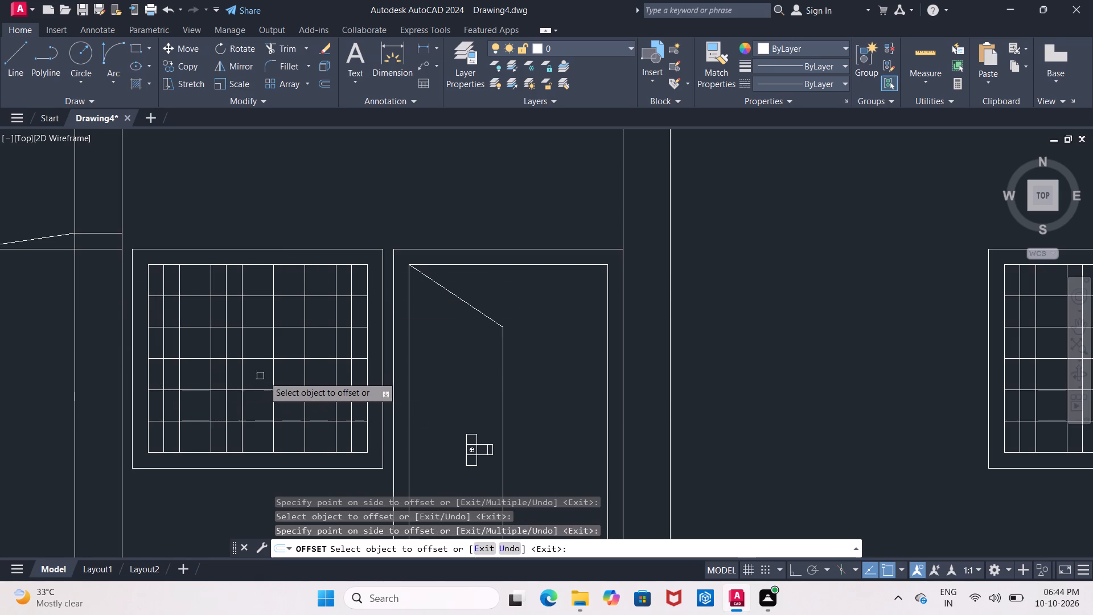
{"action": "left_click", "coordinate": [307, 381]}
{"action": "left_click", "coordinate": [279, 379]}
{"action": "scroll", "coordinate": [279, 387], "scroll_direction": "down", "scroll_amount": 1}
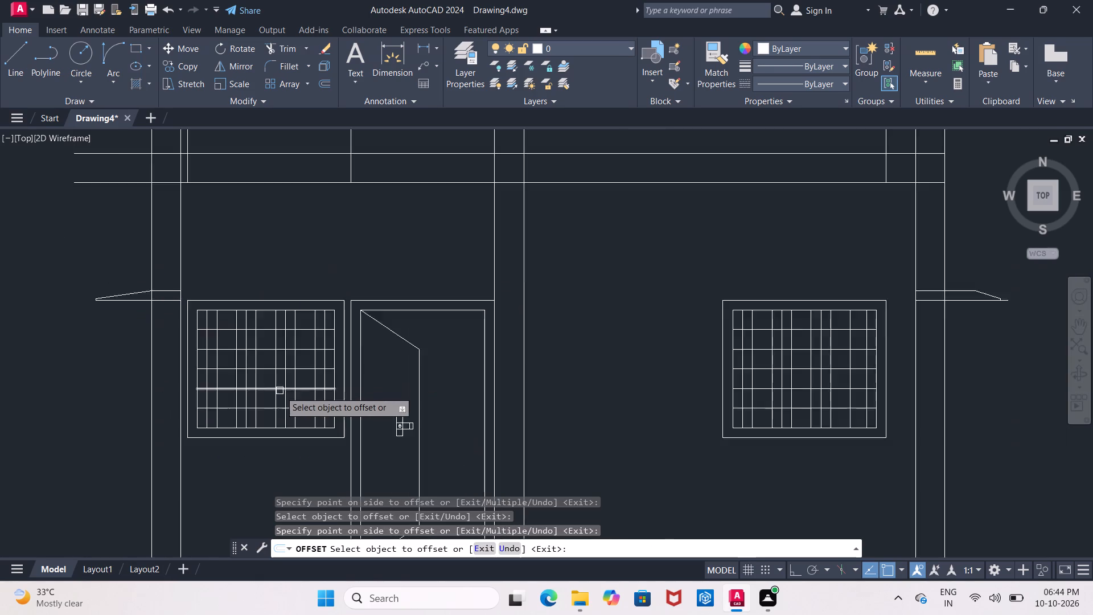
{"action": "scroll", "coordinate": [281, 392], "scroll_direction": "down", "scroll_amount": 1}
{"action": "middle_click_drag", "start_coordinate": [489, 440], "coordinate": [474, 449]}
{"action": "scroll", "coordinate": [264, 330], "scroll_direction": "up", "scroll_amount": 2}
{"action": "middle_click_drag", "start_coordinate": [264, 330], "coordinate": [379, 284]}
{"action": "middle_click_drag", "start_coordinate": [276, 286], "coordinate": [328, 280]}
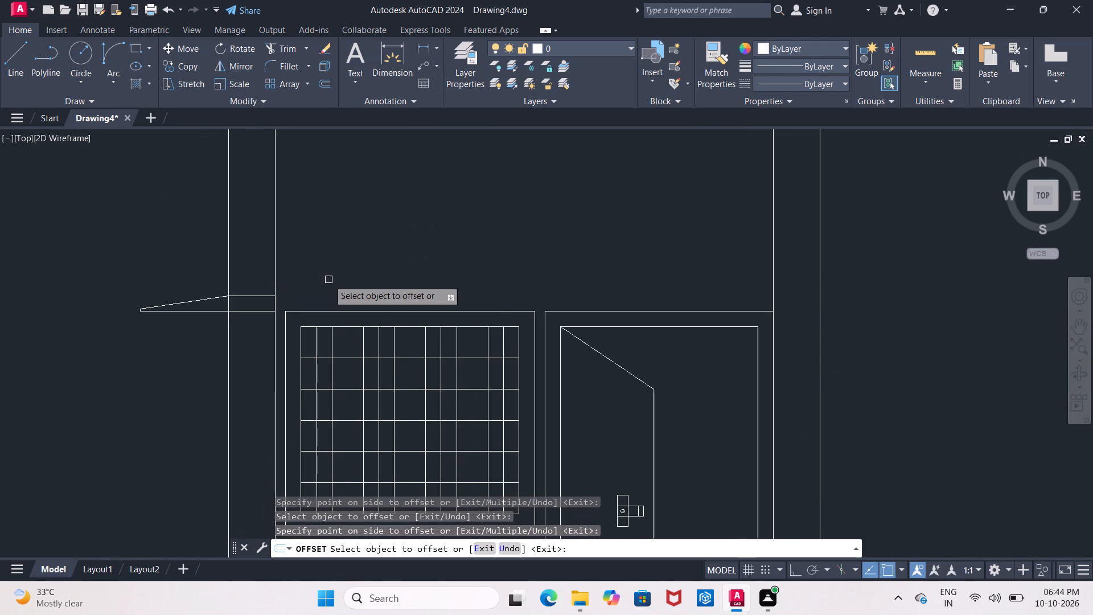
{"action": "key", "text": "Escape"}
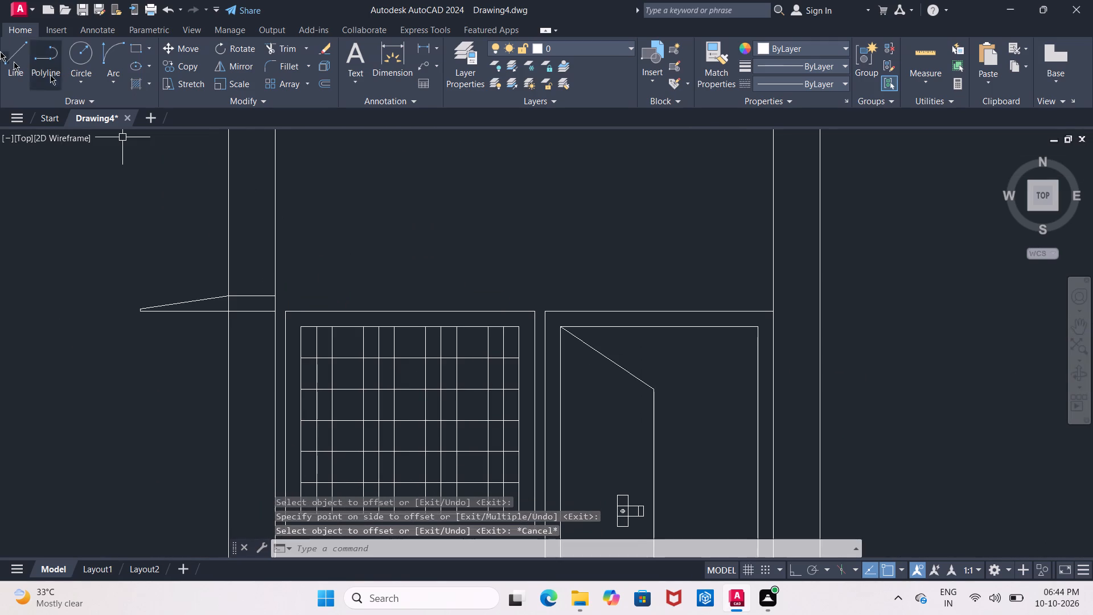
Examine the door and the two window grilles across the front elevation.
{"action": "scroll", "coordinate": [242, 167], "scroll_direction": "down", "scroll_amount": 2}
{"action": "scroll", "coordinate": [269, 211], "scroll_direction": "down", "scroll_amount": 2}
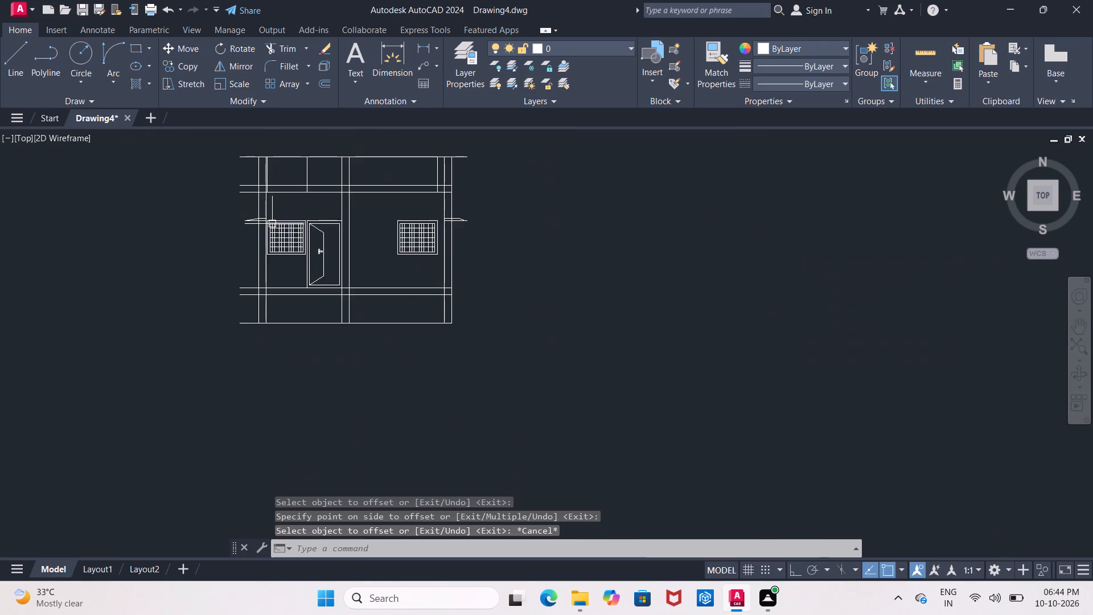
{"action": "scroll", "coordinate": [342, 281], "scroll_direction": "up", "scroll_amount": 2}
{"action": "scroll", "coordinate": [253, 236], "scroll_direction": "up", "scroll_amount": 1}
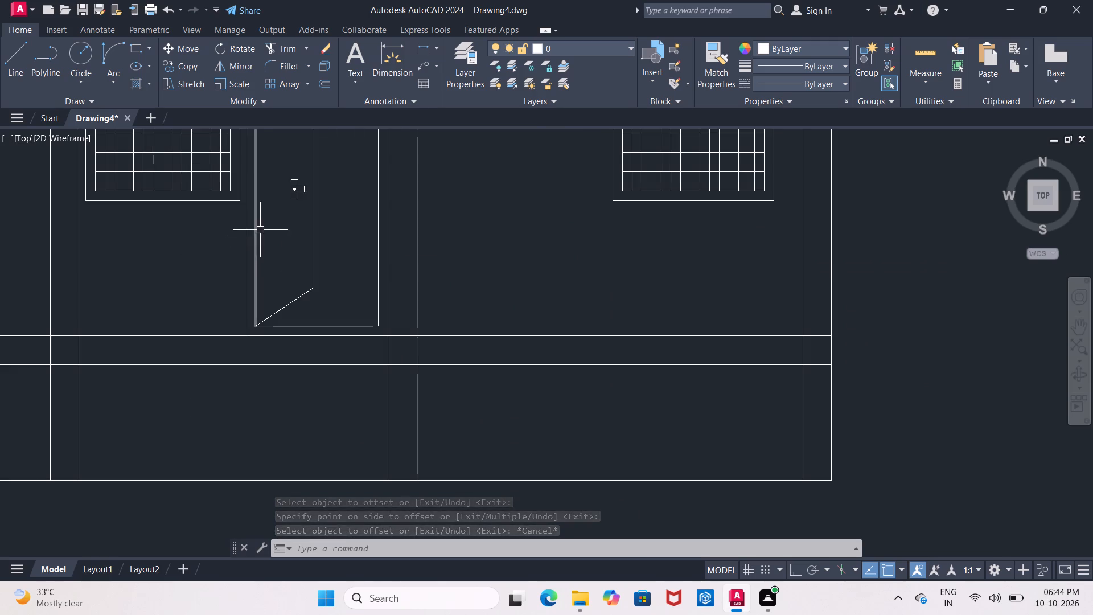
{"action": "middle_click_drag", "start_coordinate": [271, 212], "coordinate": [348, 357]}
{"action": "scroll", "coordinate": [344, 343], "scroll_direction": "up", "scroll_amount": 1}
{"action": "scroll", "coordinate": [347, 346], "scroll_direction": "down", "scroll_amount": 1}
{"action": "middle_click_drag", "start_coordinate": [347, 346], "coordinate": [481, 395]}
{"action": "scroll", "coordinate": [309, 241], "scroll_direction": "up", "scroll_amount": 1}
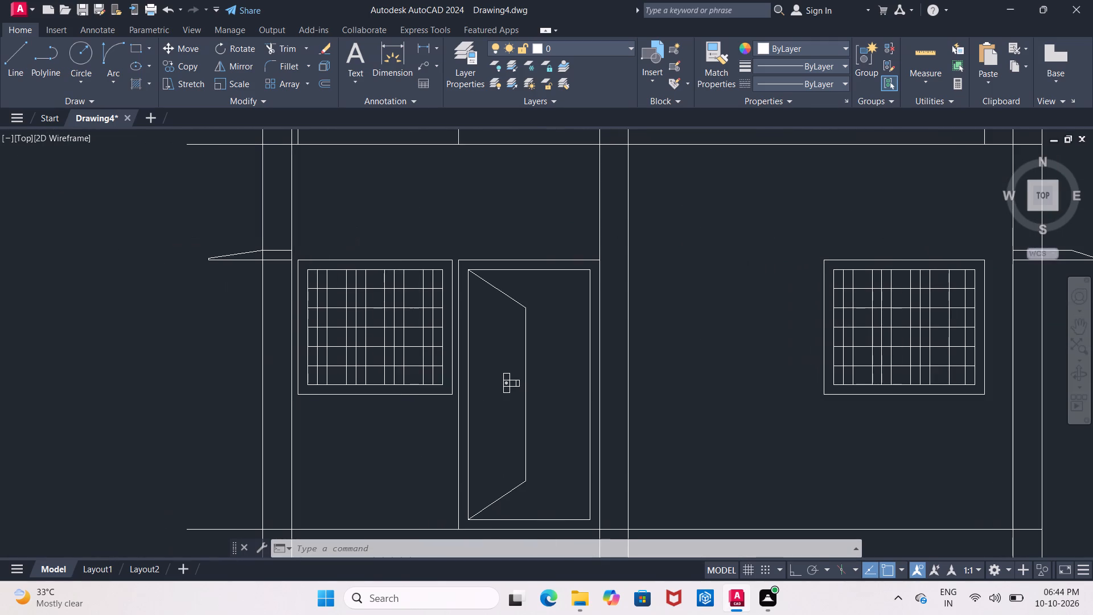
Draw a small circle centred where the left window's first intermediate vertical bar crosses the top horizontal grille bar.
{"action": "middle_click_drag", "start_coordinate": [309, 241], "coordinate": [159, 209]}
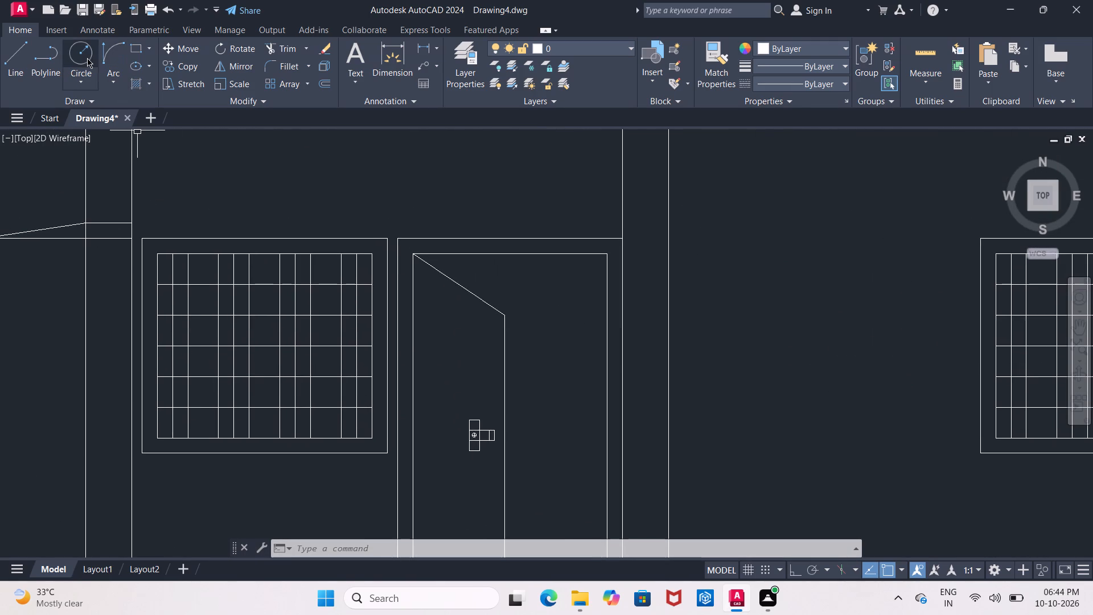
{"action": "left_click", "coordinate": [84, 58]}
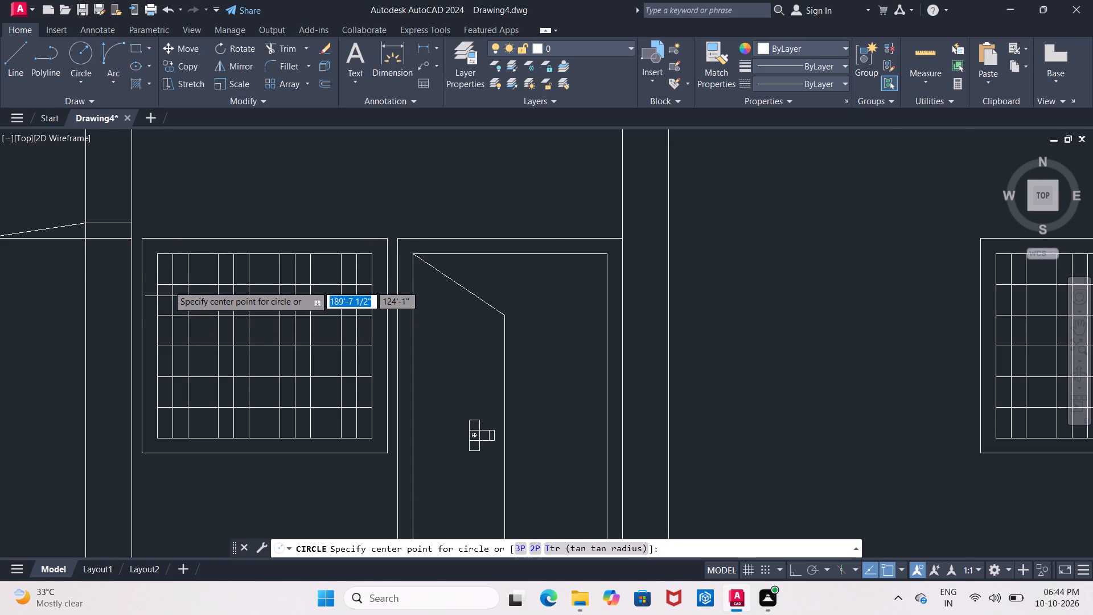
{"action": "scroll", "coordinate": [168, 285], "scroll_direction": "up", "scroll_amount": 2}
{"action": "left_click", "coordinate": [176, 282]}
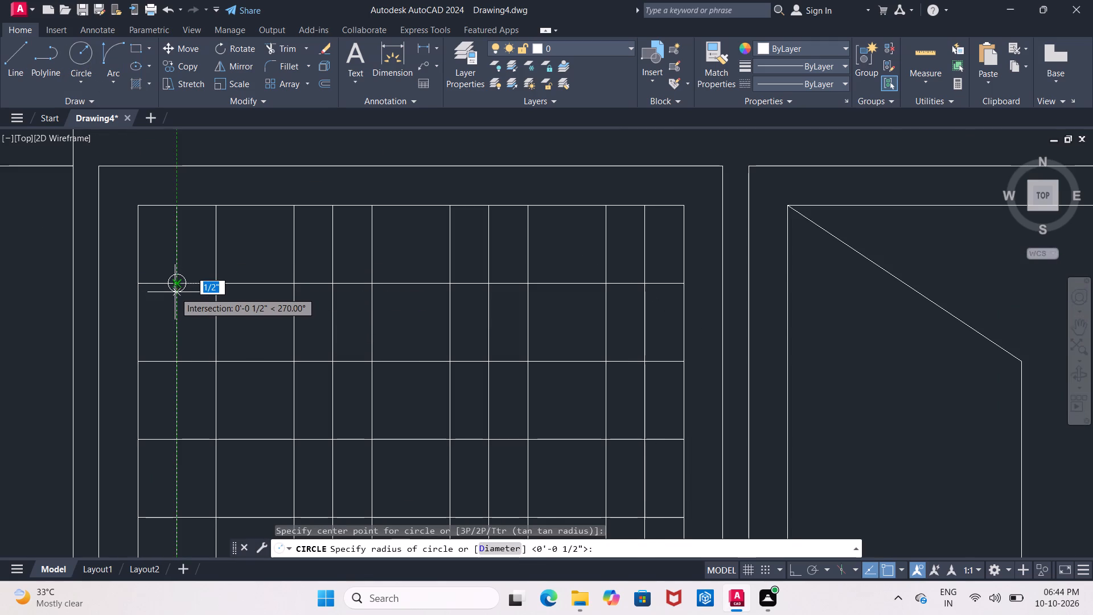
{"action": "left_click", "coordinate": [176, 297]}
{"action": "scroll", "coordinate": [189, 324], "scroll_direction": "down", "scroll_amount": 3}
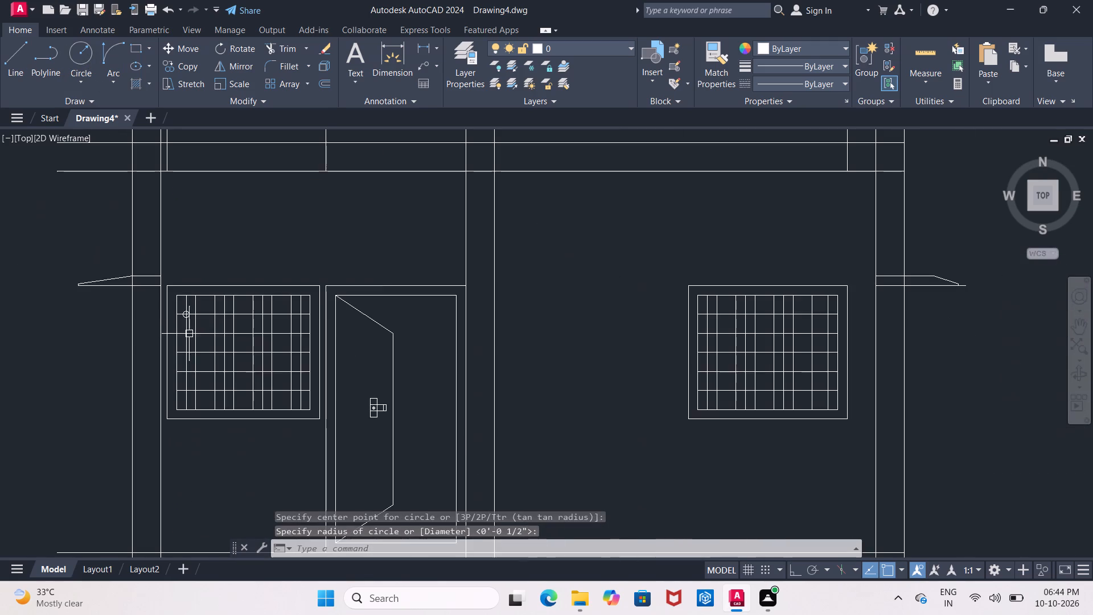
{"action": "scroll", "coordinate": [189, 334], "scroll_direction": "up", "scroll_amount": 2}
{"action": "middle_click_drag", "start_coordinate": [190, 326], "coordinate": [206, 327]}
{"action": "key", "text": "Escape"}
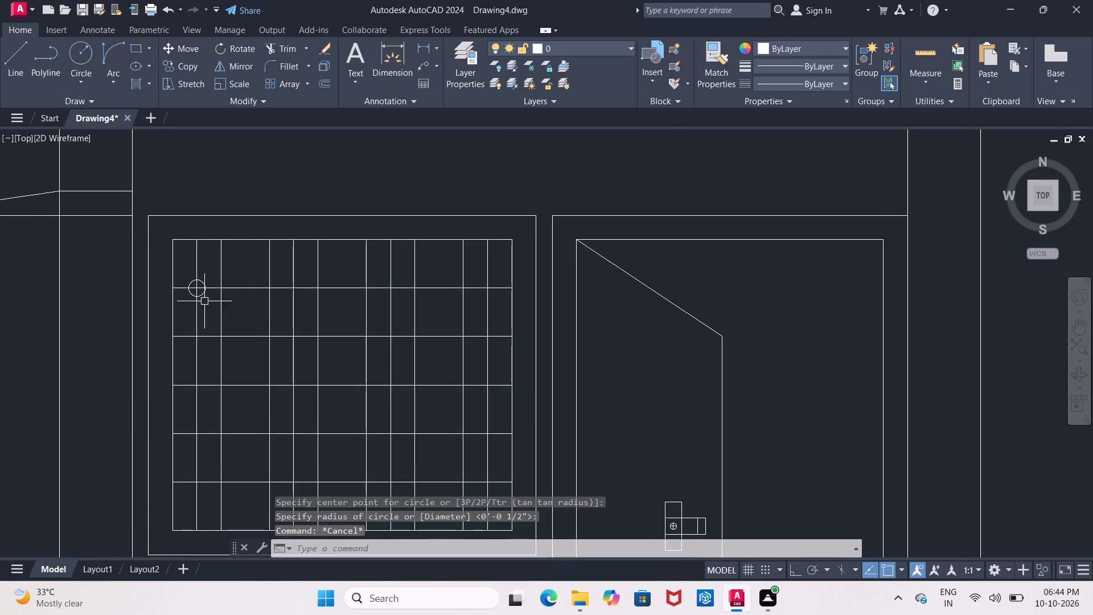
Copy the circle from its centre to the other three intermediate vertical bars' crossings along the left window's top horizontal grille bar.
{"action": "left_click", "coordinate": [200, 295]}
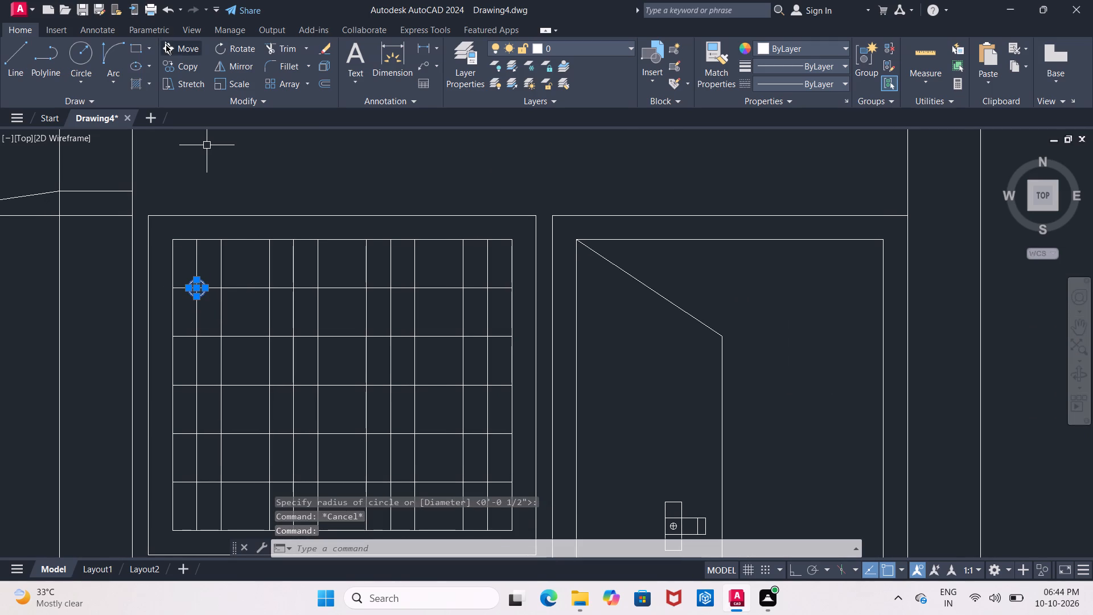
{"action": "left_click", "coordinate": [178, 69]}
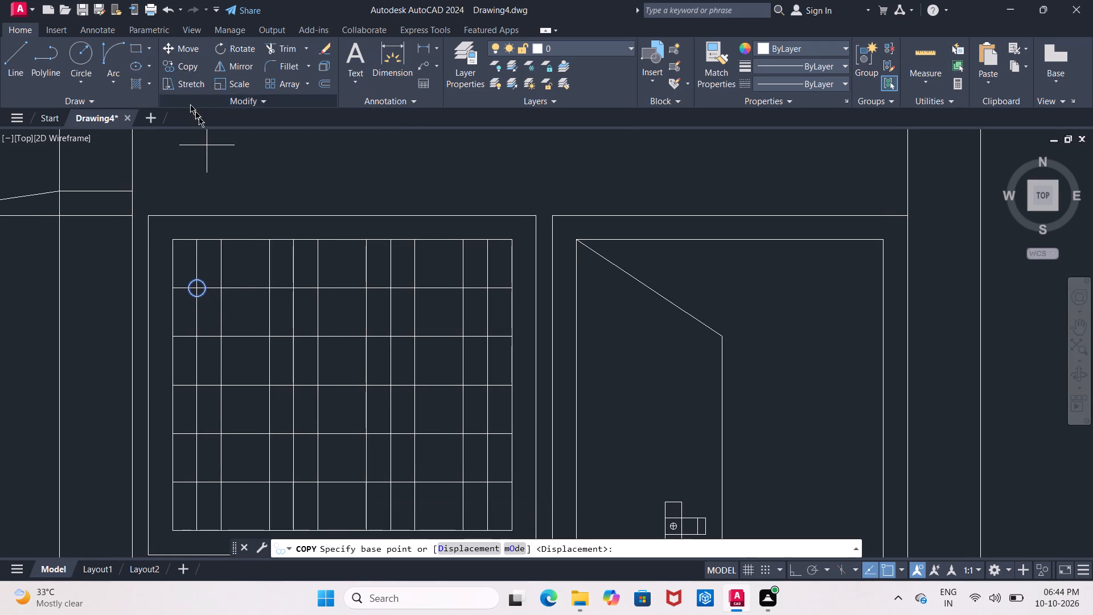
{"action": "scroll", "coordinate": [196, 282], "scroll_direction": "up", "scroll_amount": 2}
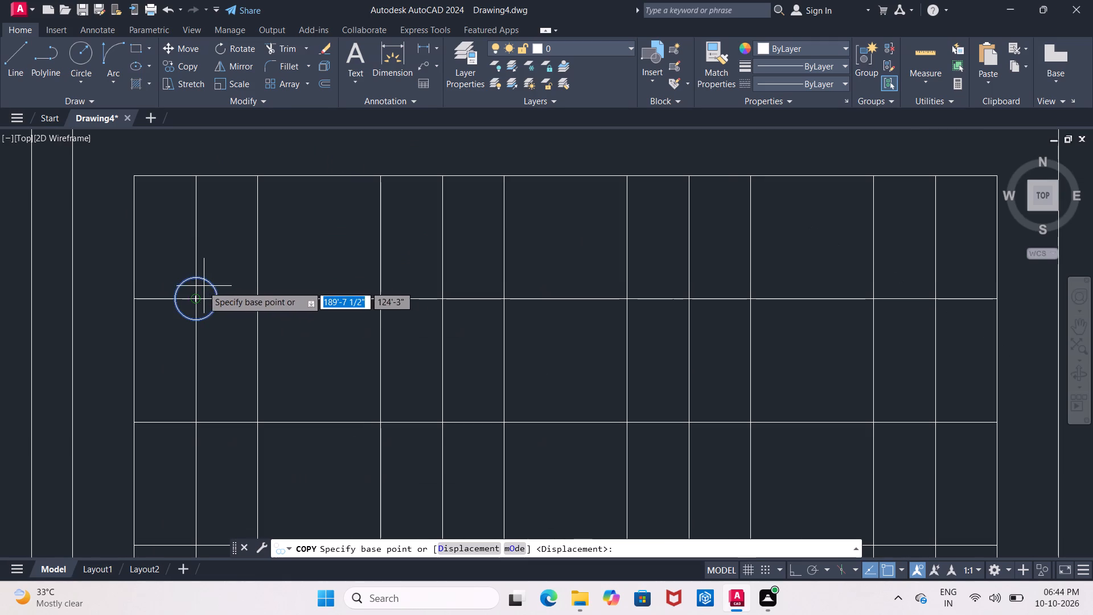
{"action": "left_click", "coordinate": [199, 297]}
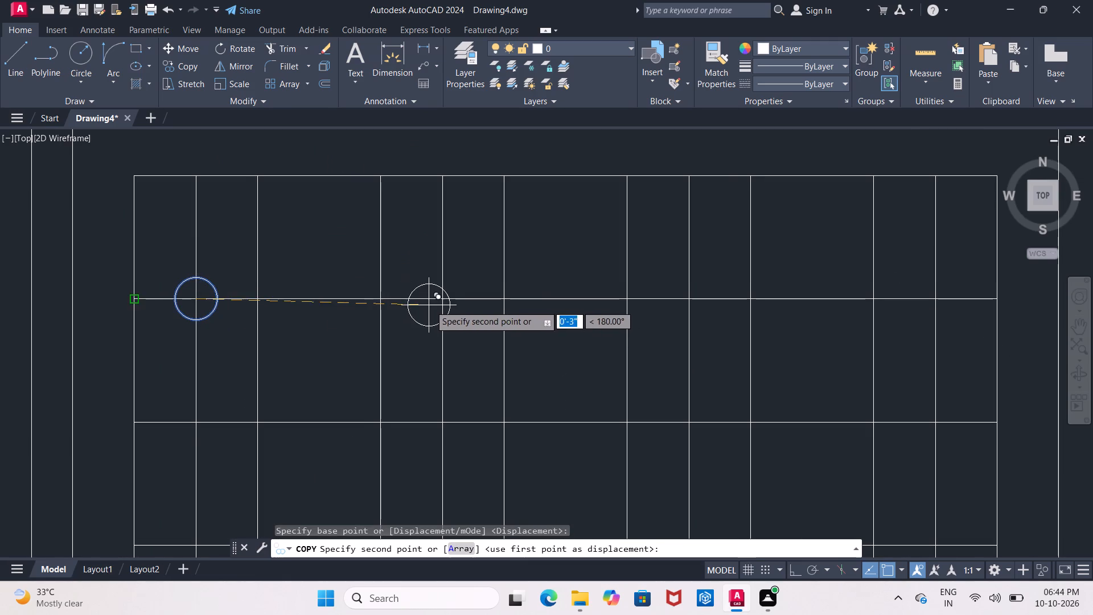
{"action": "left_click", "coordinate": [445, 298]}
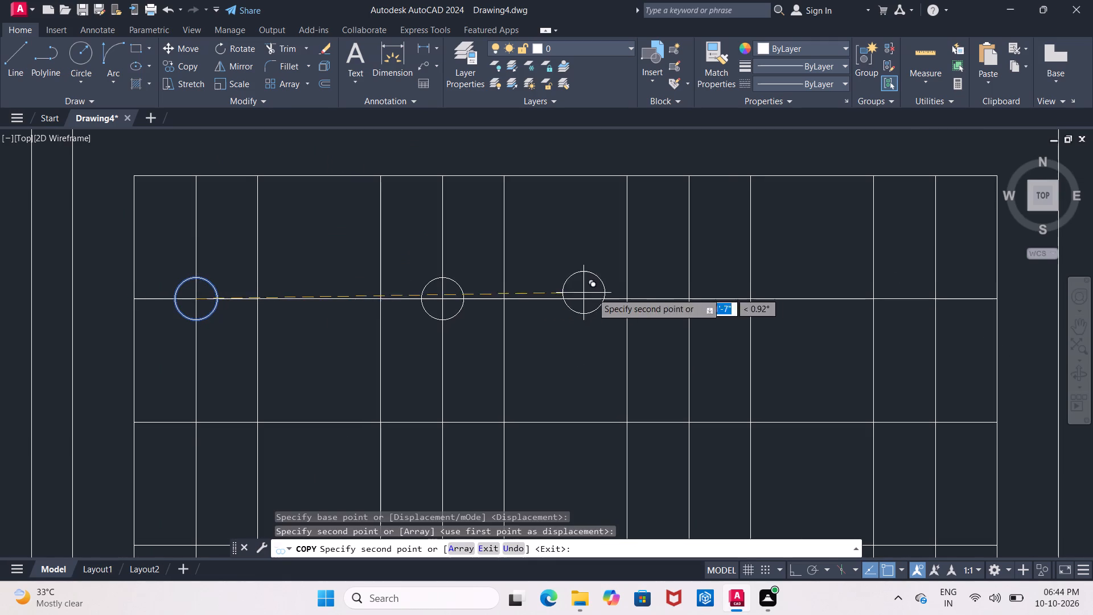
{"action": "left_click", "coordinate": [689, 298]}
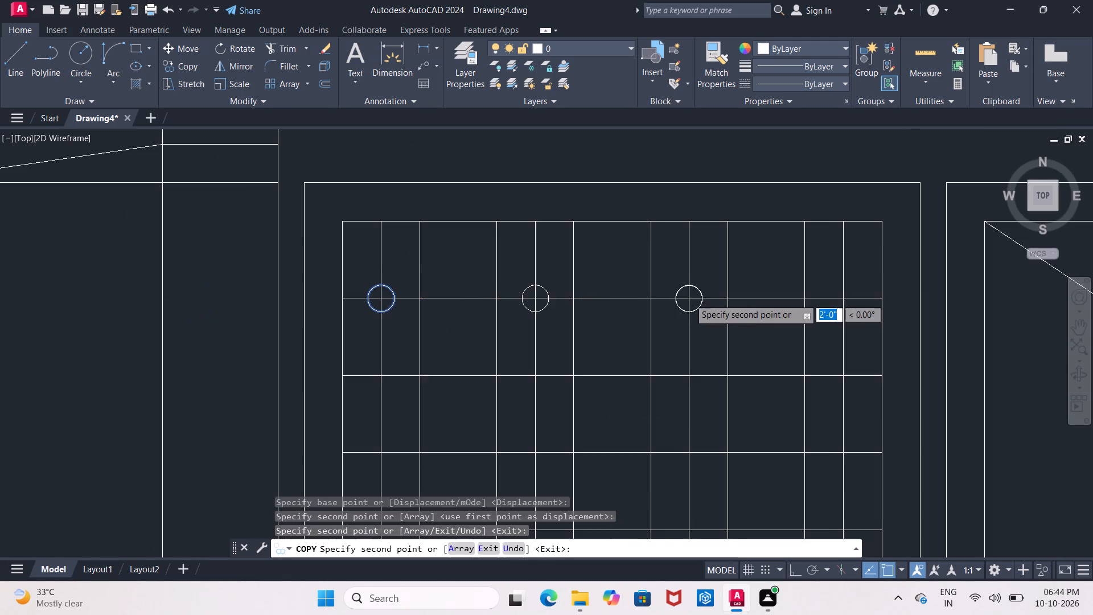
{"action": "scroll", "coordinate": [689, 298], "scroll_direction": "down", "scroll_amount": 1}
{"action": "middle_click_drag", "start_coordinate": [689, 298], "coordinate": [303, 251]}
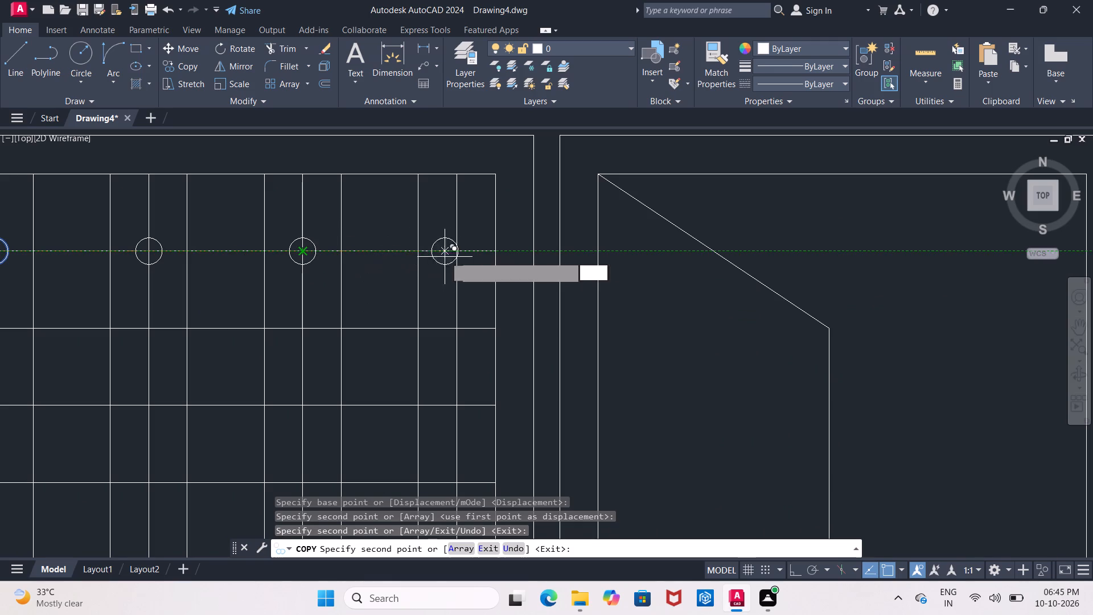
{"action": "left_click", "coordinate": [459, 249]}
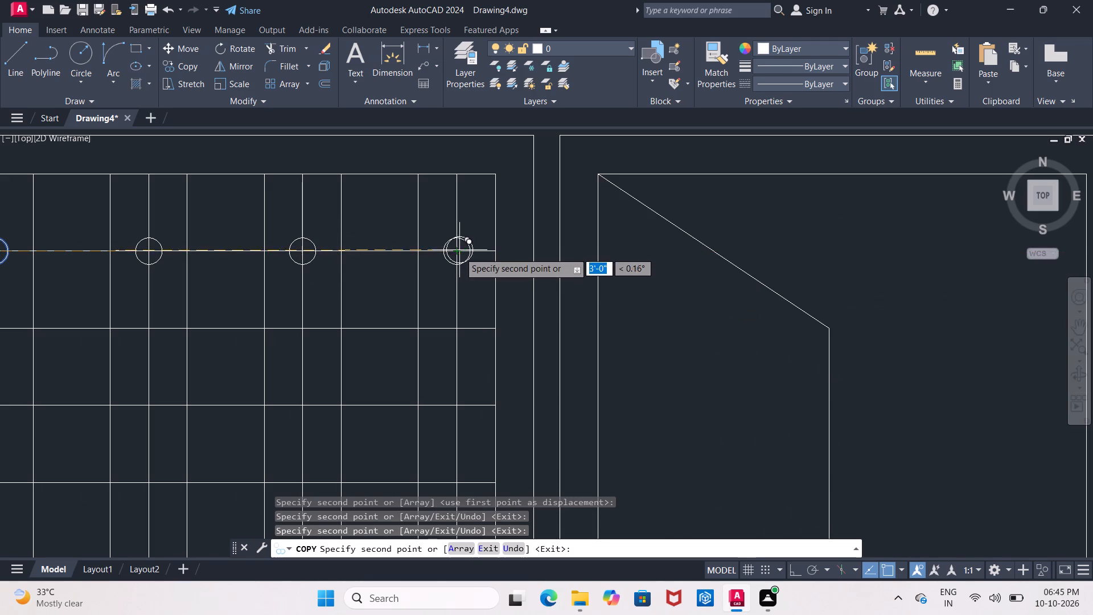
Copy the circle from the top row to the middle-row grille intersection directly below it in the window beside the door.
{"action": "scroll", "coordinate": [467, 281], "scroll_direction": "down", "scroll_amount": 2}
{"action": "middle_click_drag", "start_coordinate": [467, 281], "coordinate": [482, 270]}
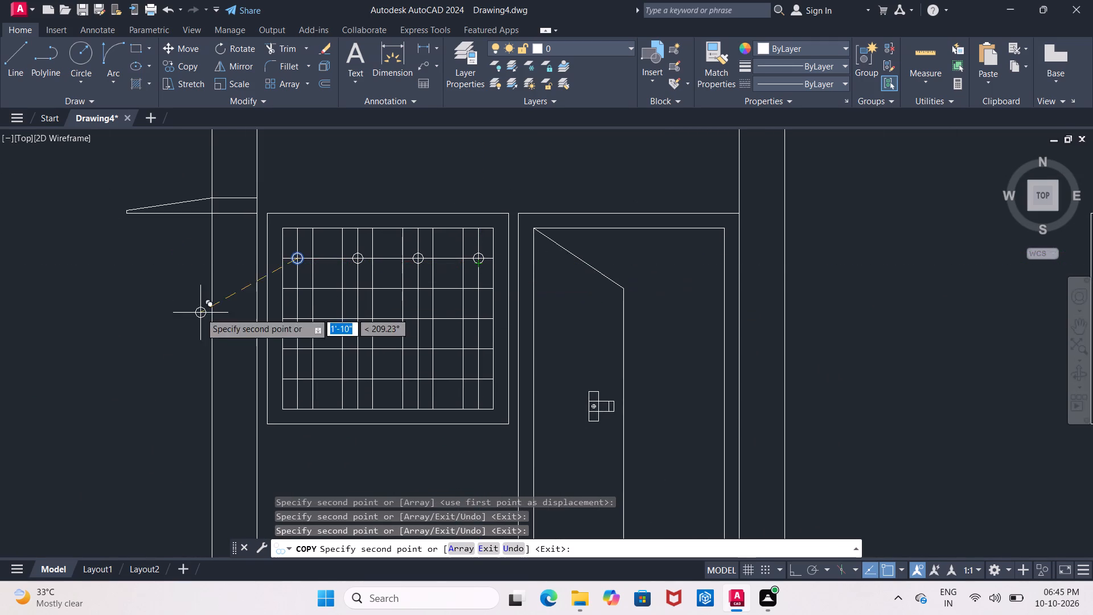
{"action": "scroll", "coordinate": [299, 289], "scroll_direction": "up", "scroll_amount": 2}
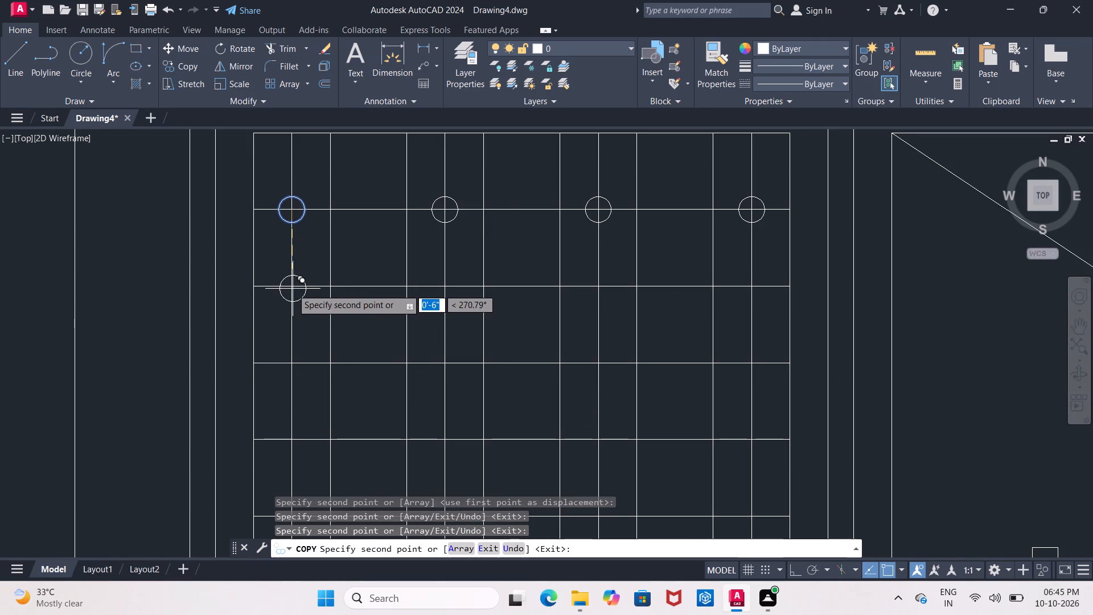
{"action": "left_click", "coordinate": [290, 361]}
Copy the circle to the four bottom-row grille intersections of the window beside the door, aligned with the top-row circles.
{"action": "scroll", "coordinate": [290, 361], "scroll_direction": "down", "scroll_amount": 1}
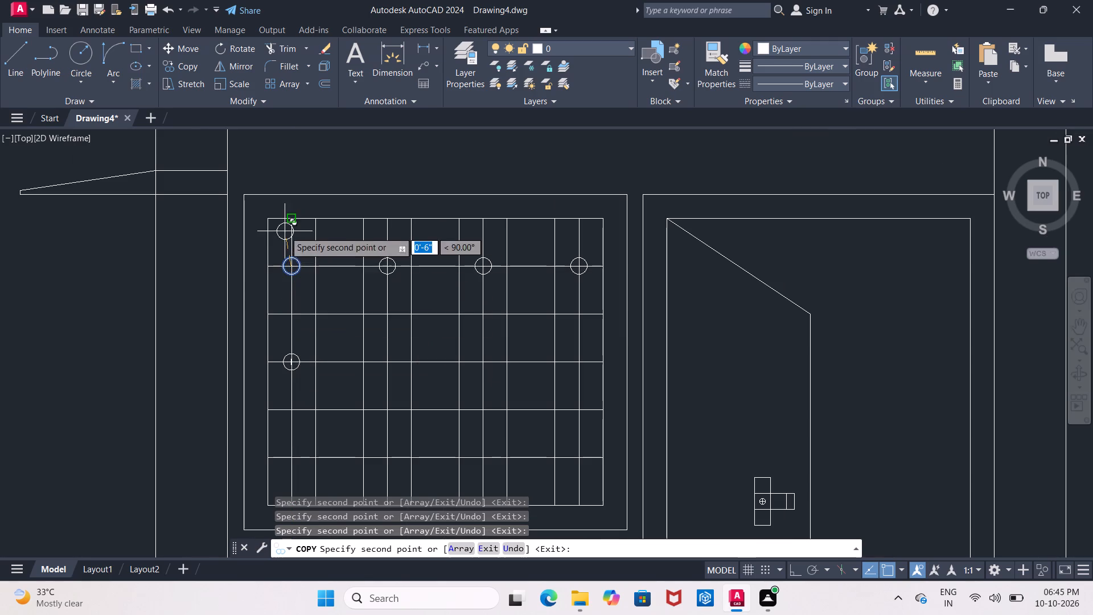
{"action": "middle_click_drag", "start_coordinate": [277, 326], "coordinate": [268, 208]}
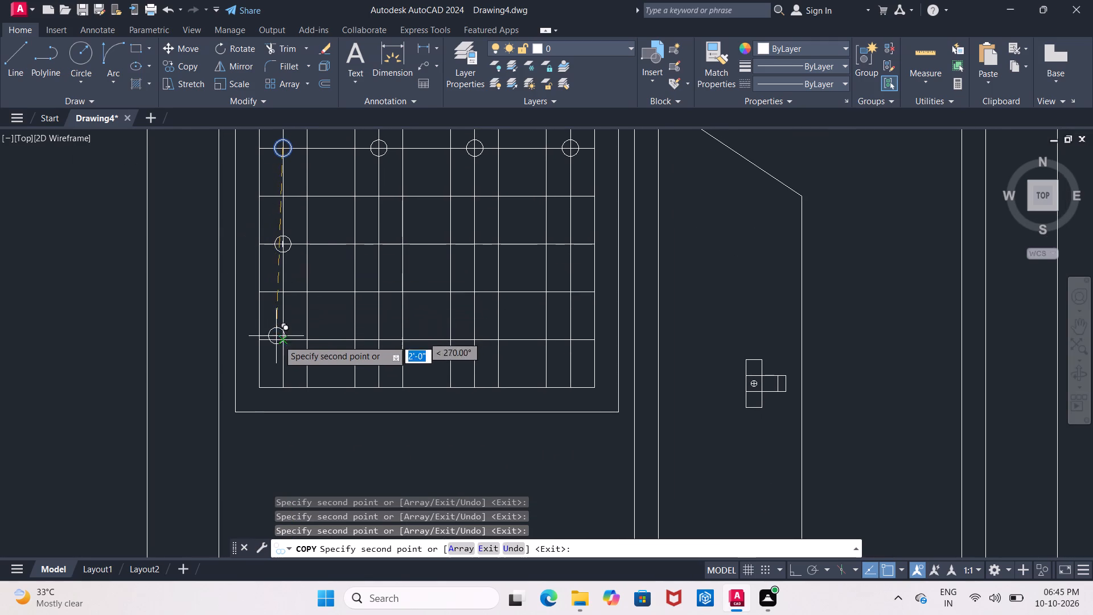
{"action": "scroll", "coordinate": [281, 343], "scroll_direction": "up", "scroll_amount": 1}
{"action": "left_click", "coordinate": [281, 337]}
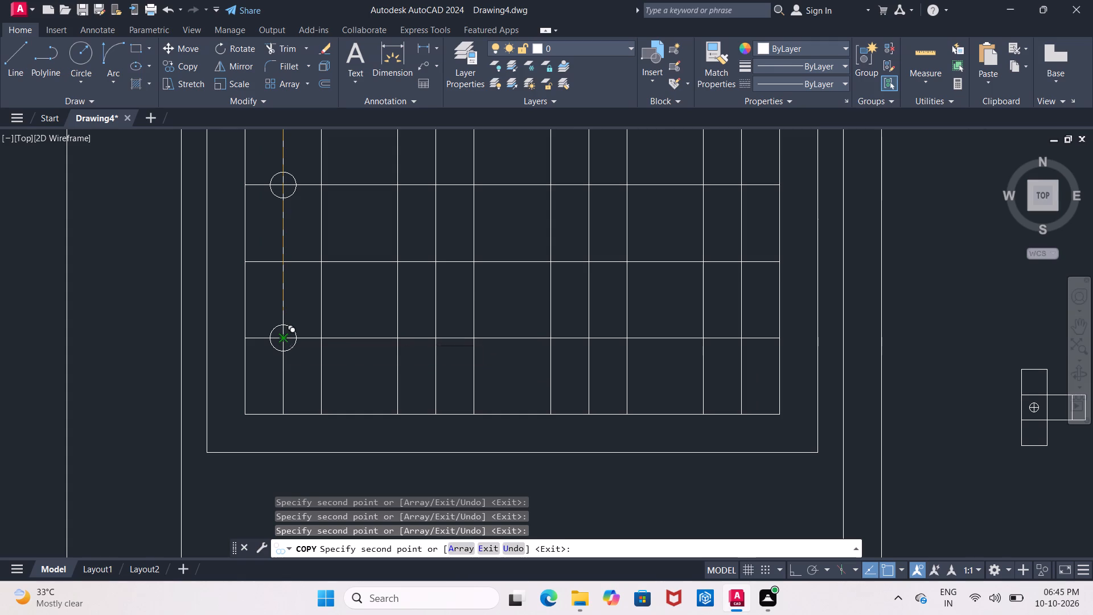
{"action": "left_click", "coordinate": [439, 335]}
{"action": "left_click", "coordinate": [587, 337]}
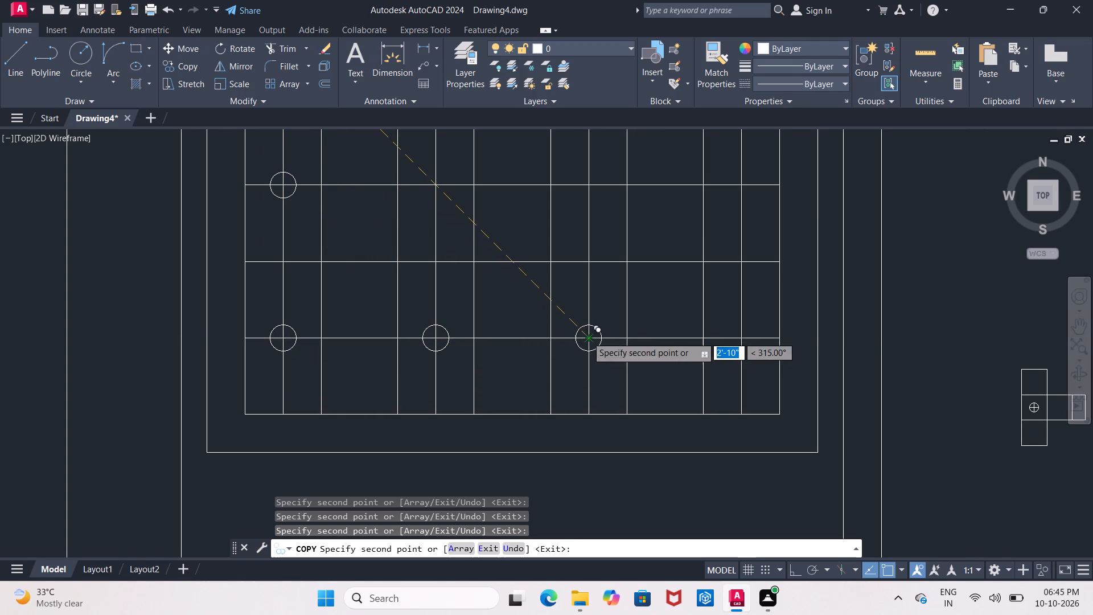
{"action": "left_click", "coordinate": [740, 338]}
Copy the circle to the three remaining middle-row grille intersections of the window beside the door.
{"action": "middle_click_drag", "start_coordinate": [710, 235], "coordinate": [586, 364]}
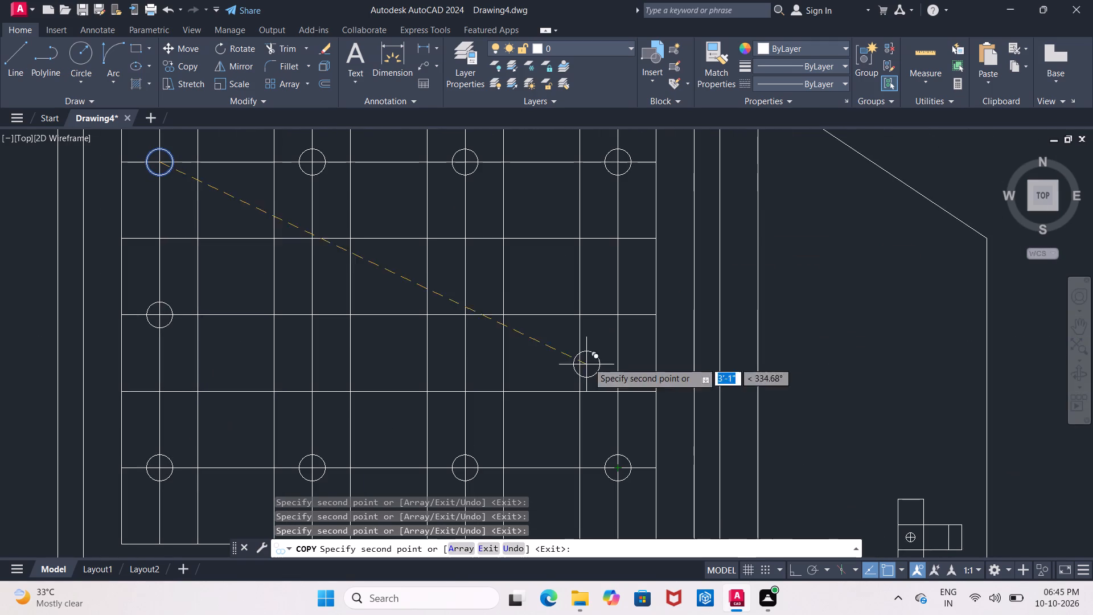
{"action": "left_click", "coordinate": [618, 315]}
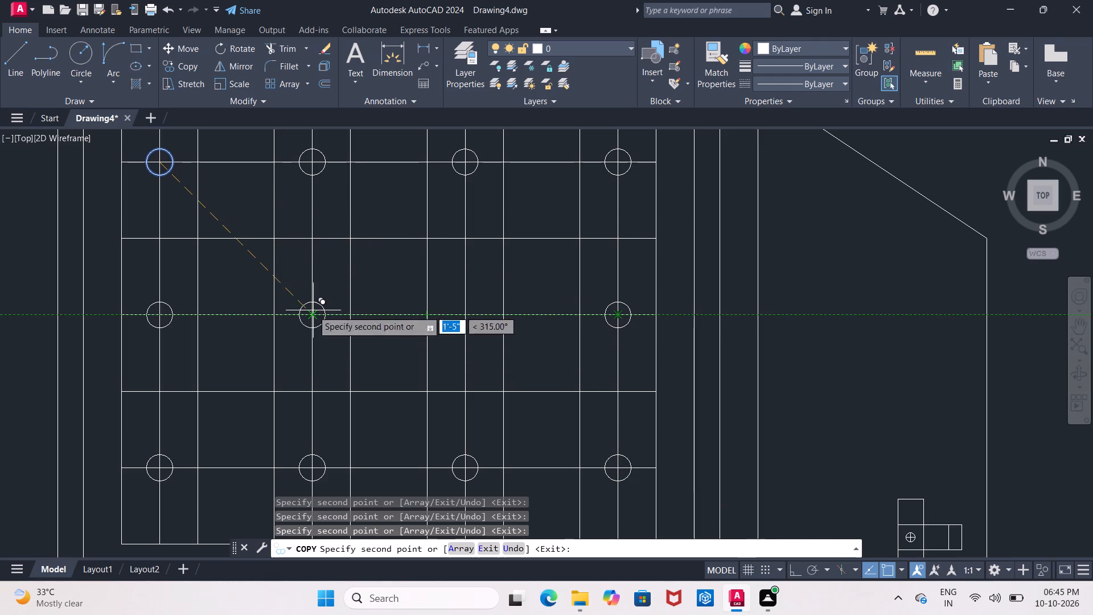
{"action": "scroll", "coordinate": [302, 310], "scroll_direction": "up", "scroll_amount": 2}
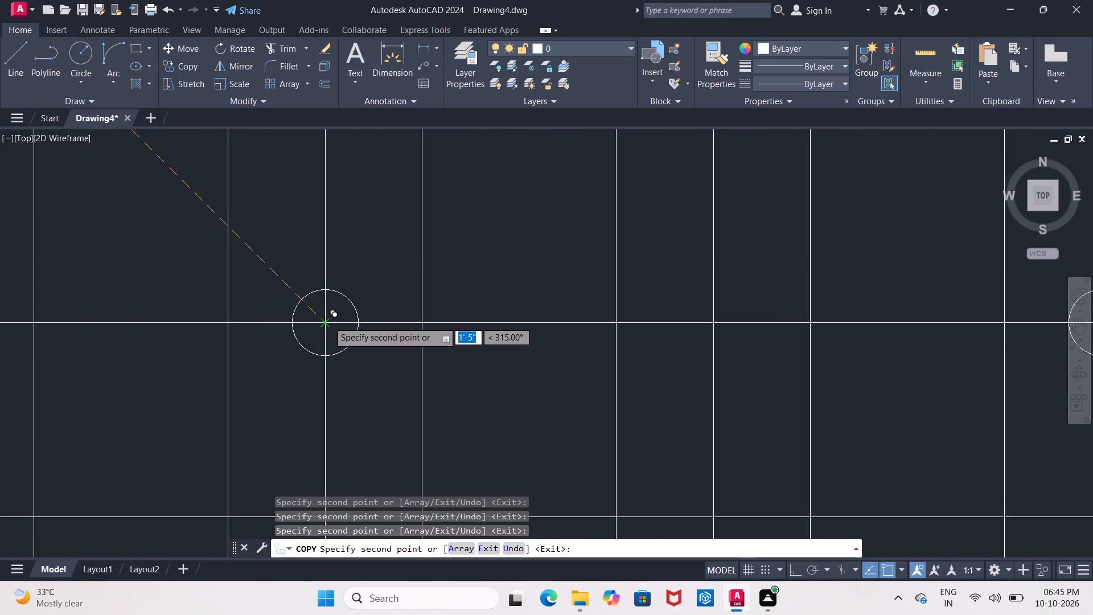
{"action": "left_click", "coordinate": [327, 321]}
{"action": "scroll", "coordinate": [590, 324], "scroll_direction": "down", "scroll_amount": 2}
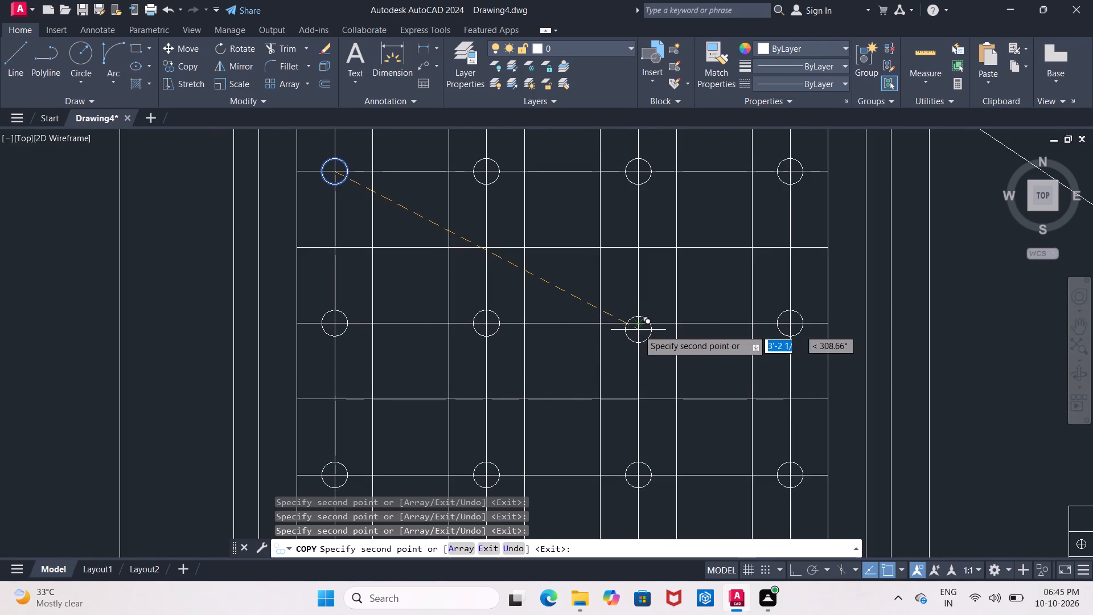
{"action": "left_click", "coordinate": [638, 323]}
Copy the same circle to four grille intersections along the top row of the far right window.
{"action": "middle_click_drag", "start_coordinate": [634, 323], "coordinate": [202, 353]}
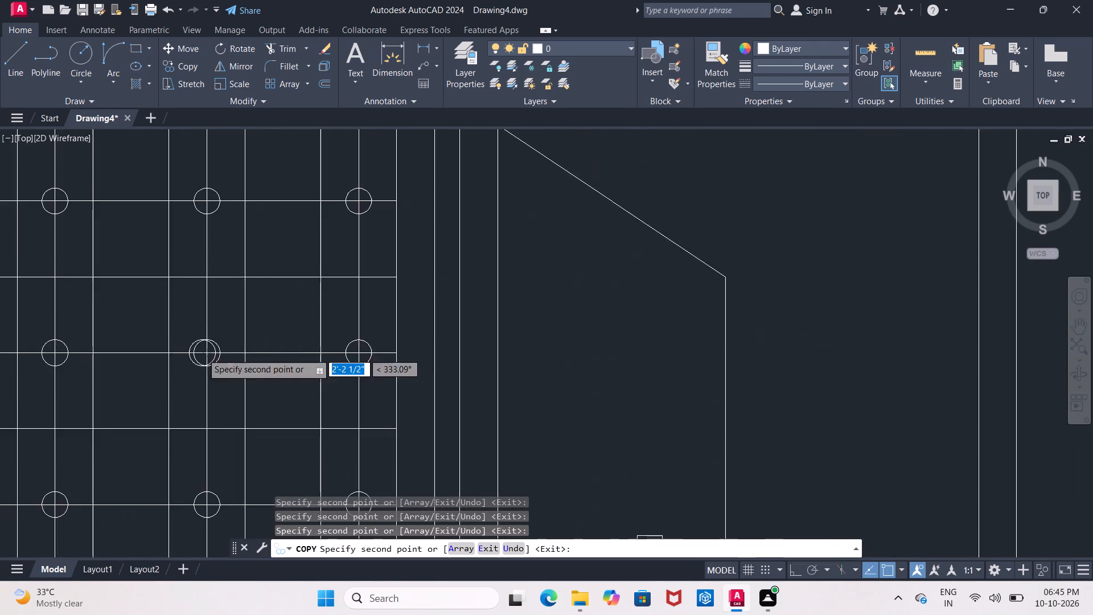
{"action": "scroll", "coordinate": [231, 343], "scroll_direction": "down", "scroll_amount": 5}
{"action": "scroll", "coordinate": [455, 327], "scroll_direction": "up", "scroll_amount": 1}
{"action": "middle_click_drag", "start_coordinate": [454, 327], "coordinate": [246, 322]}
{"action": "scroll", "coordinate": [301, 307], "scroll_direction": "up", "scroll_amount": 2}
{"action": "scroll", "coordinate": [379, 291], "scroll_direction": "up", "scroll_amount": 2}
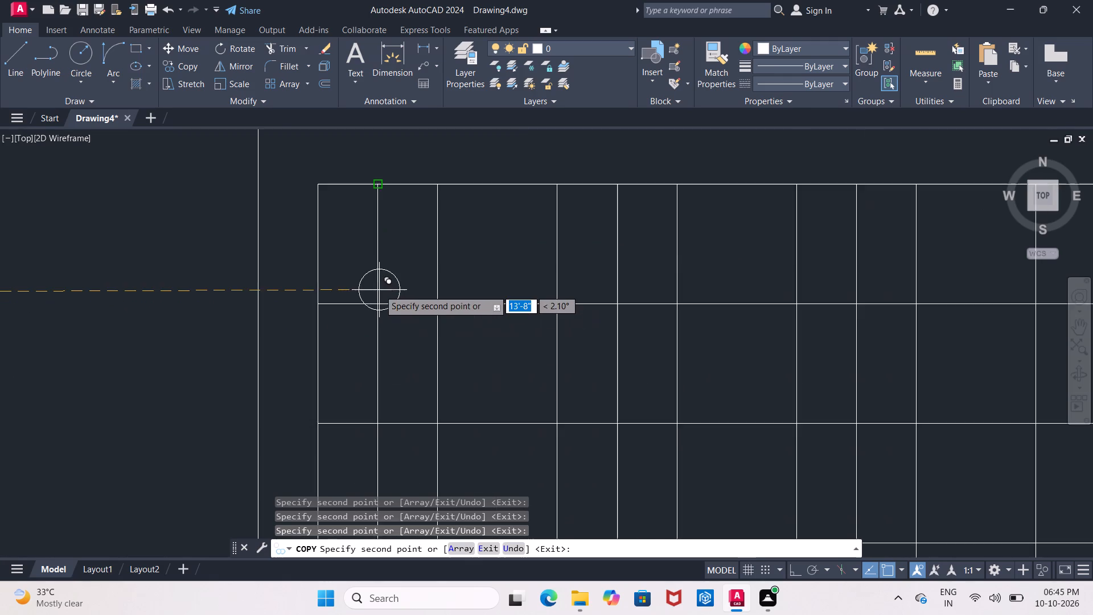
{"action": "scroll", "coordinate": [379, 290], "scroll_direction": "up", "scroll_amount": 2}
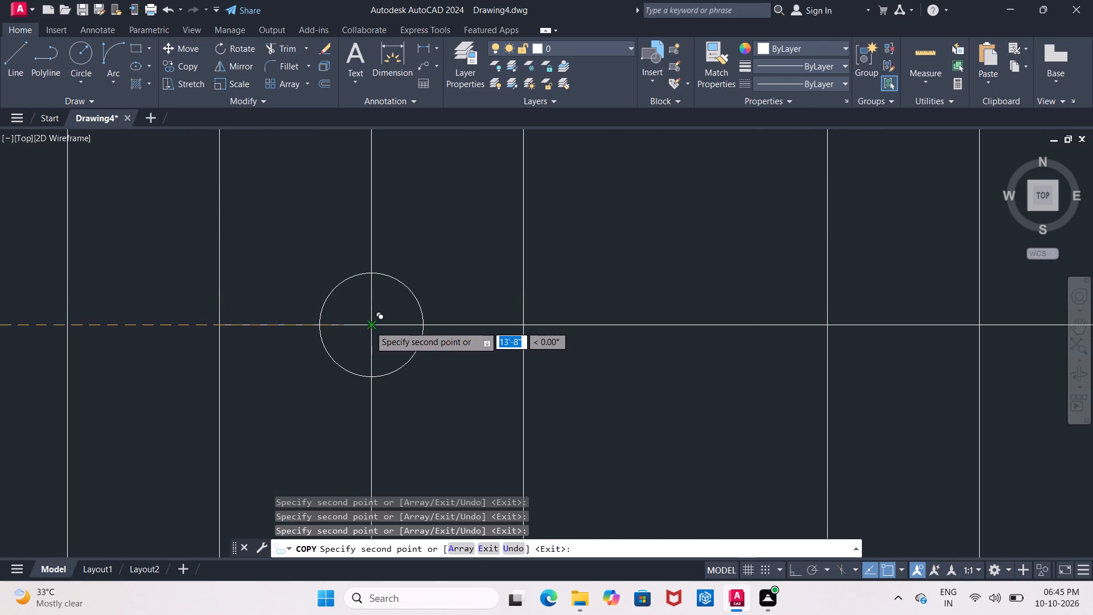
{"action": "left_click", "coordinate": [370, 326]}
{"action": "middle_click_drag", "start_coordinate": [509, 326], "coordinate": [265, 316]}
{"action": "scroll", "coordinate": [409, 314], "scroll_direction": "down", "scroll_amount": 2}
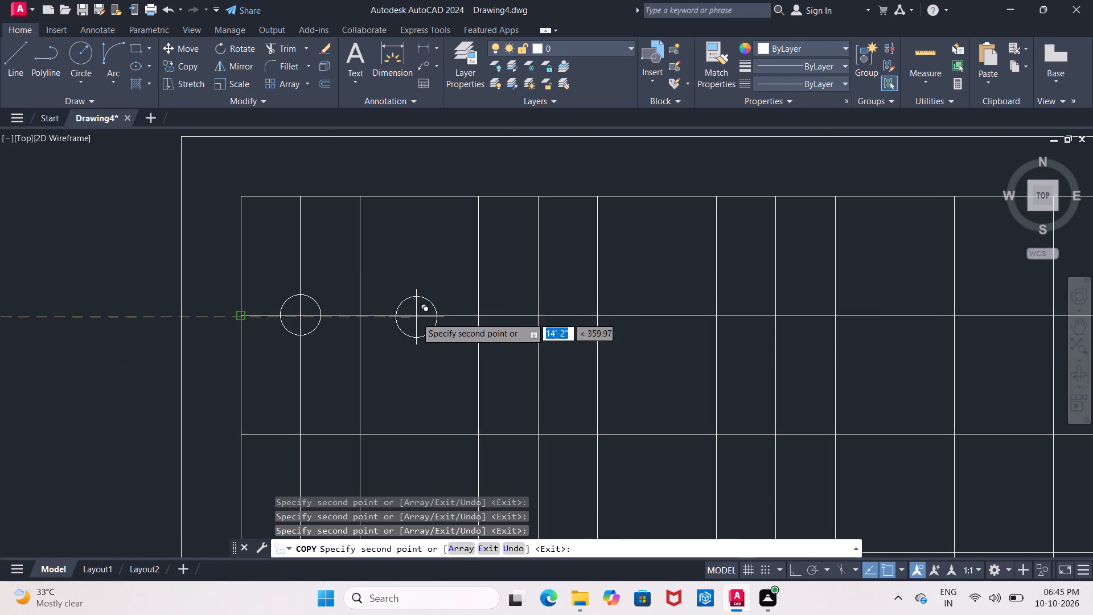
{"action": "scroll", "coordinate": [414, 297], "scroll_direction": "down", "scroll_amount": 1}
{"action": "middle_click_drag", "start_coordinate": [413, 296], "coordinate": [318, 275]}
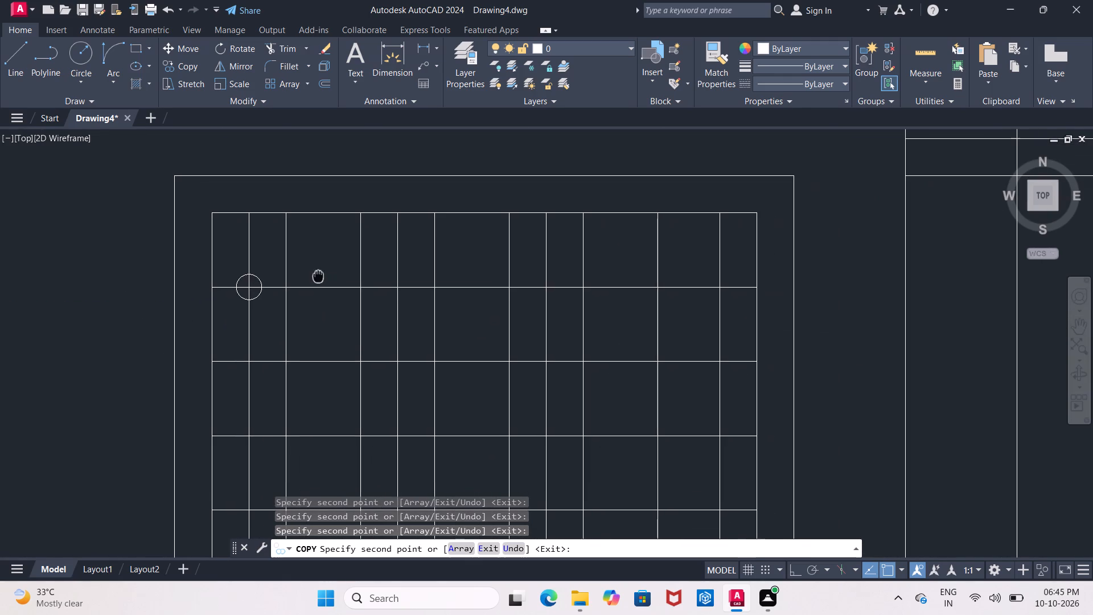
{"action": "left_click", "coordinate": [394, 288]}
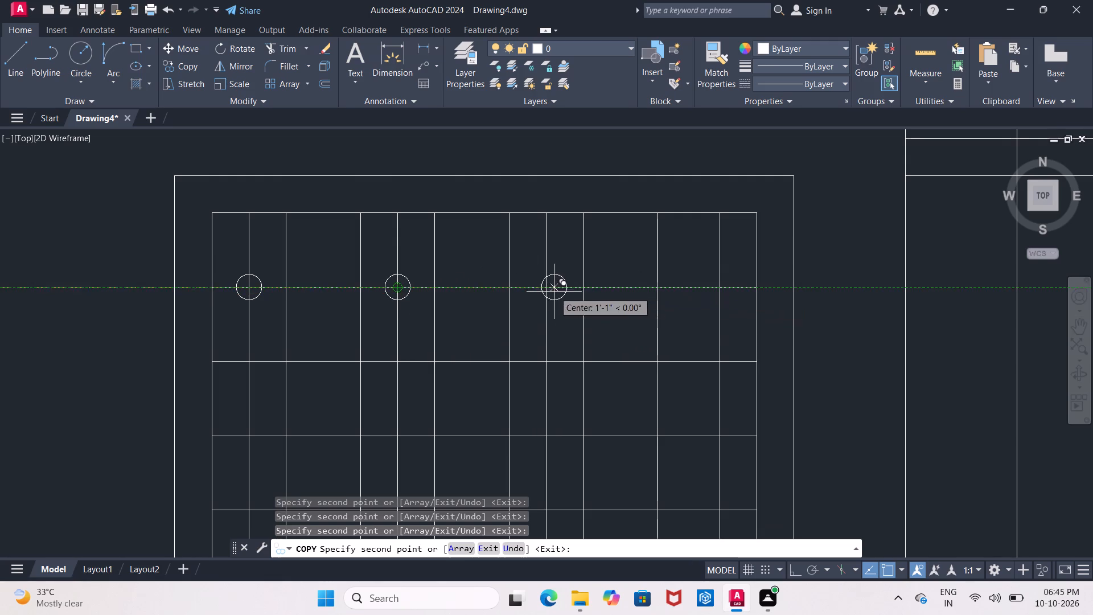
{"action": "left_click", "coordinate": [545, 291]}
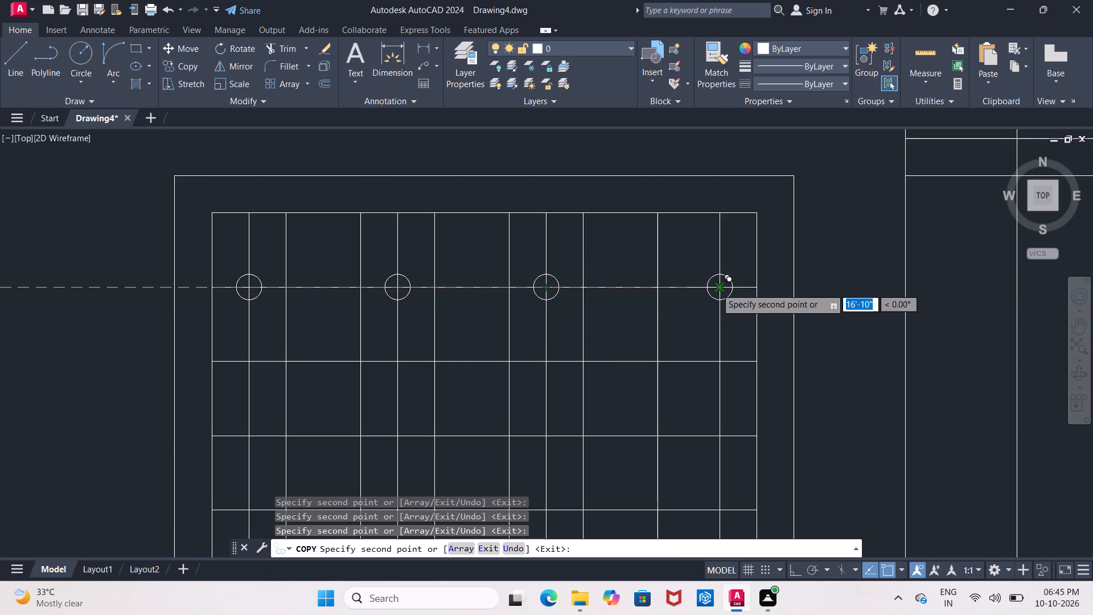
{"action": "left_click", "coordinate": [716, 288]}
Copy the circle to the four middle-row grille intersections of the right window, below its top-row circles.
{"action": "middle_click_drag", "start_coordinate": [665, 346], "coordinate": [698, 252]}
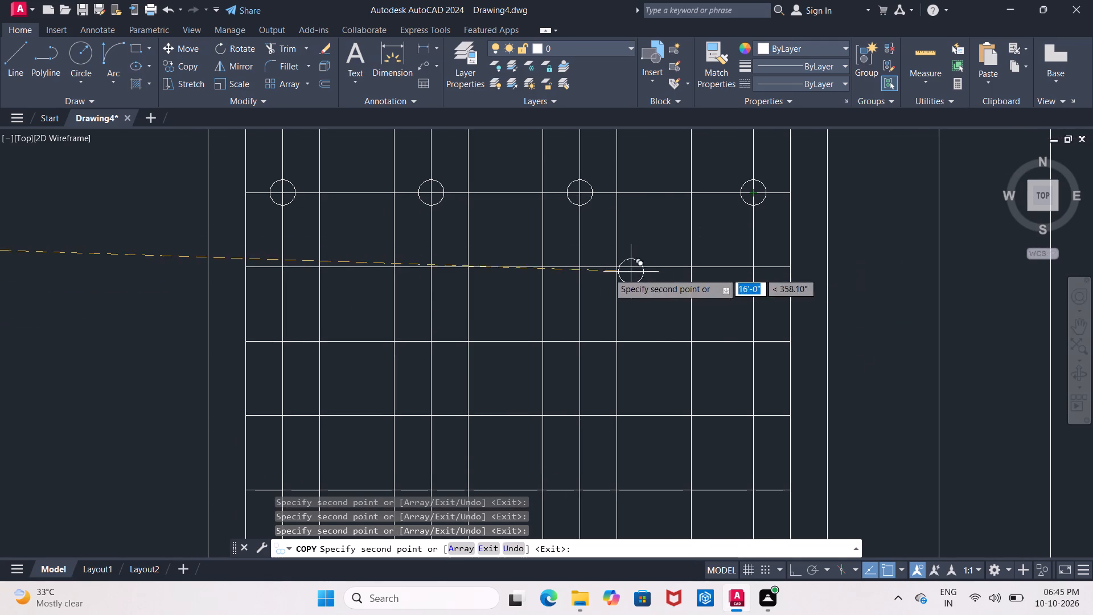
{"action": "left_click", "coordinate": [286, 341]}
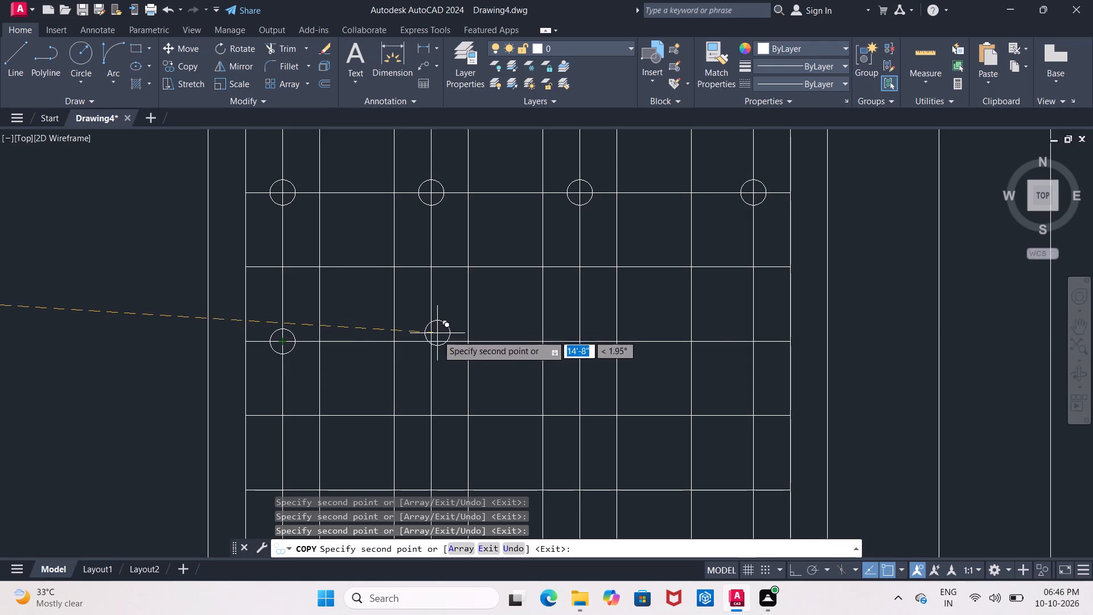
{"action": "left_click", "coordinate": [434, 339]}
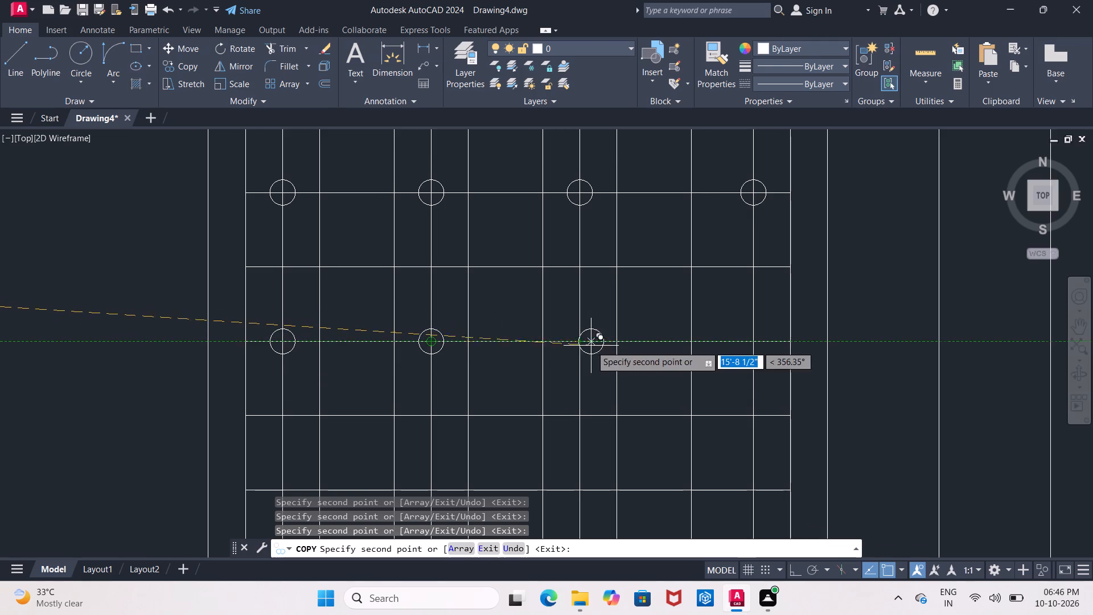
{"action": "left_click", "coordinate": [574, 342]}
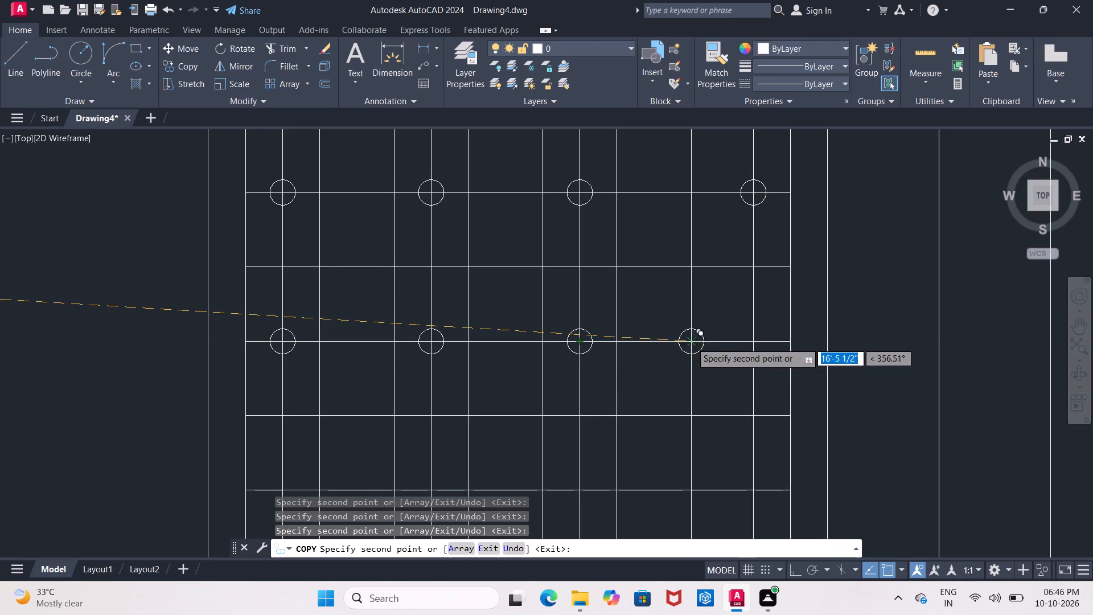
{"action": "left_click", "coordinate": [751, 344]}
Copy the circle to the four bottom-row grille intersections of the right window and finish copying.
{"action": "middle_click_drag", "start_coordinate": [746, 352], "coordinate": [746, 322]}
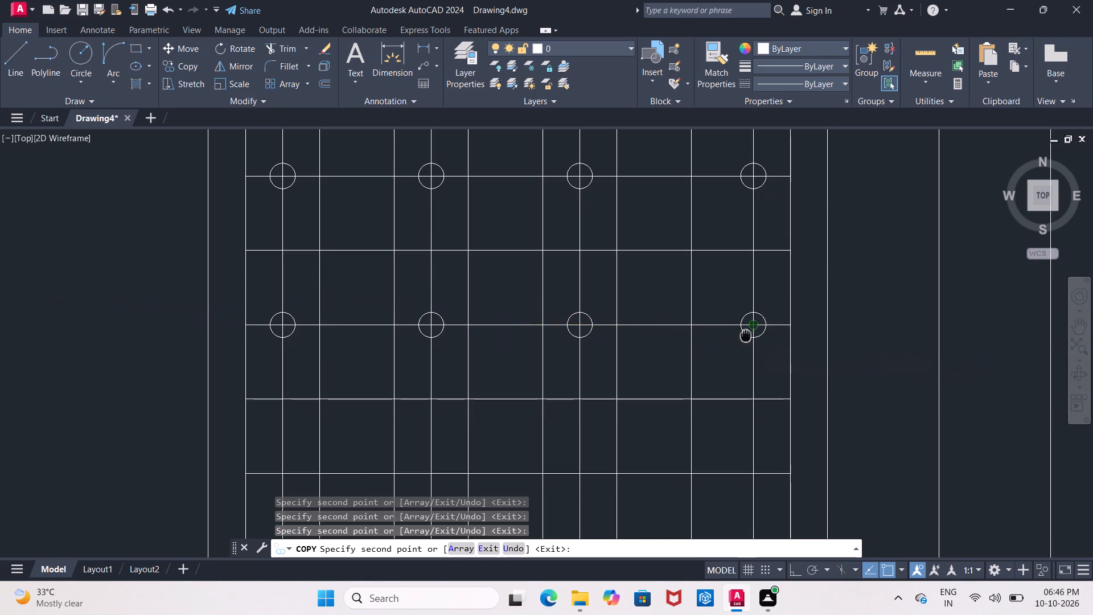
{"action": "middle_click_drag", "start_coordinate": [746, 322], "coordinate": [745, 263]}
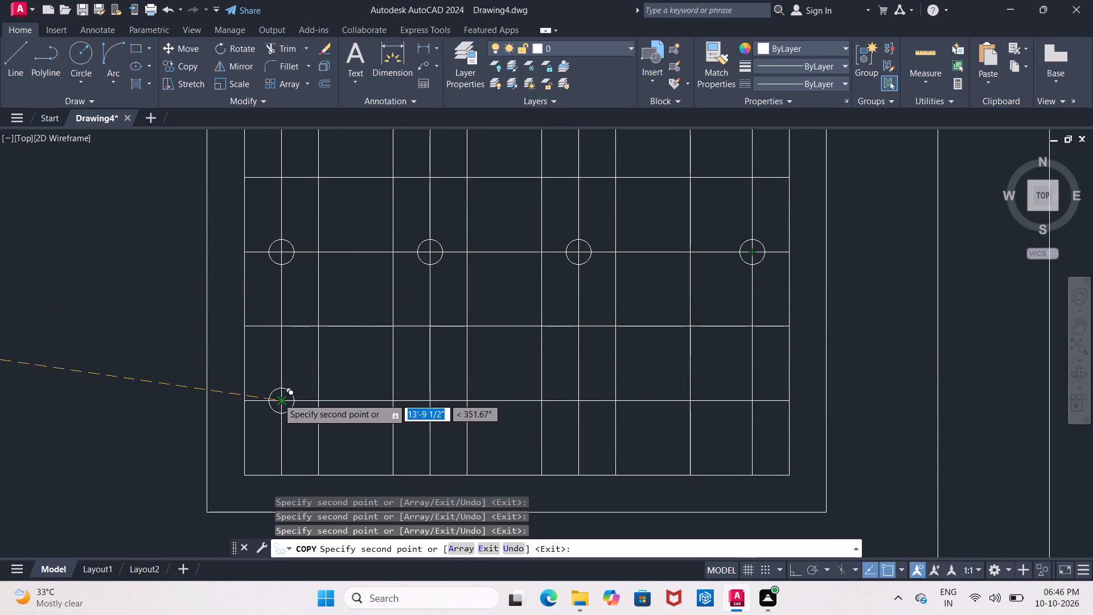
{"action": "left_click", "coordinate": [278, 398]}
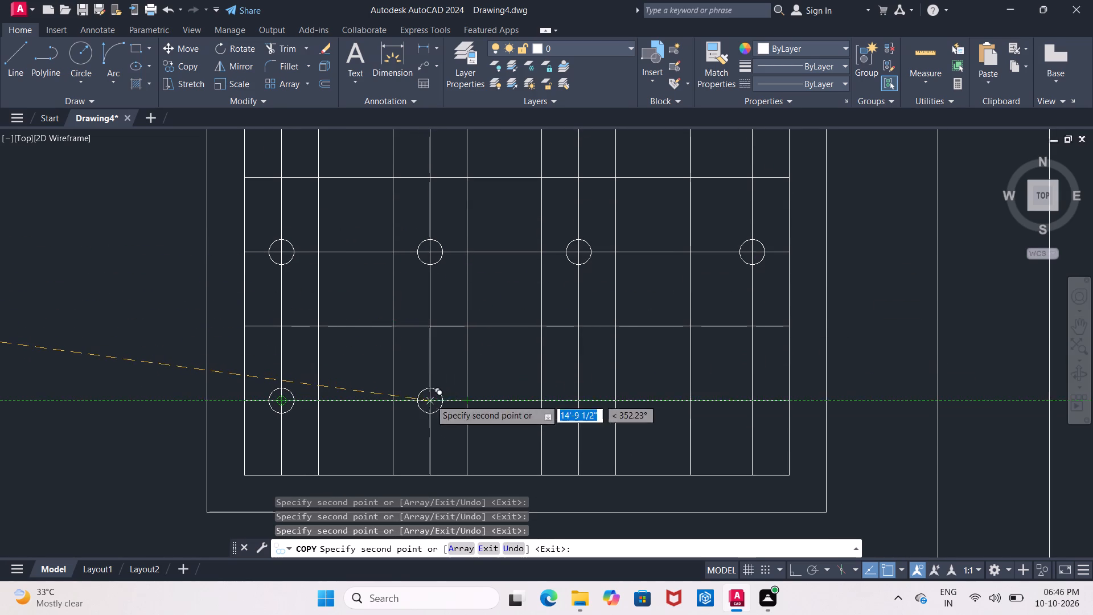
{"action": "left_click", "coordinate": [430, 399]}
{"action": "left_click", "coordinate": [573, 399]}
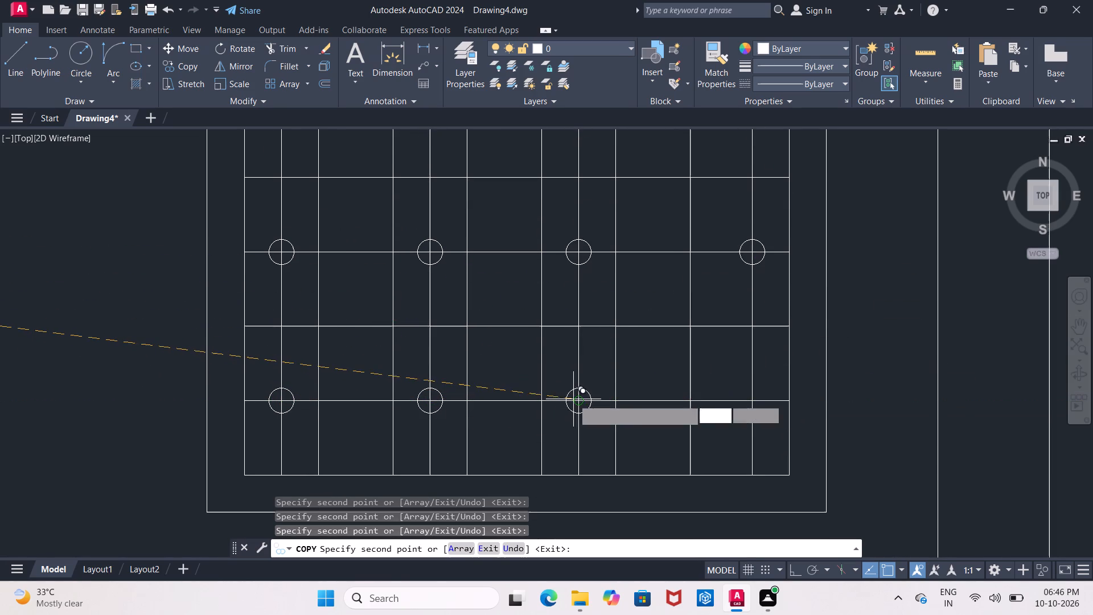
{"action": "left_click", "coordinate": [754, 399]}
{"action": "scroll", "coordinate": [754, 399], "scroll_direction": "down", "scroll_amount": 3}
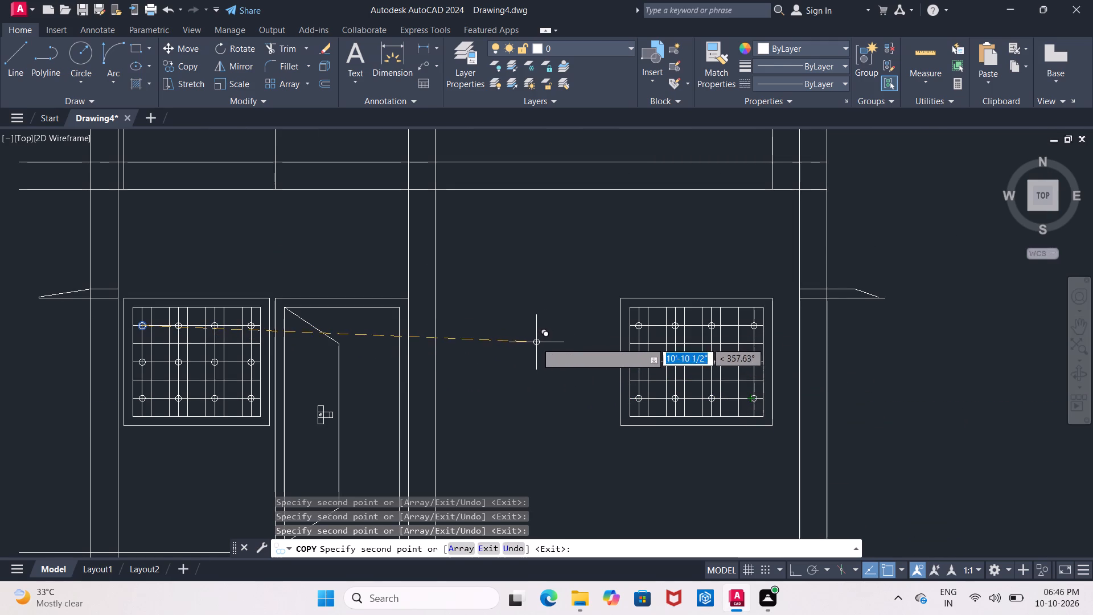
{"action": "key", "text": "Escape"}
Trim the bottom line of the right-hand sunshade where it extends past the short vertical edge at its tip.
{"action": "middle_click_drag", "start_coordinate": [537, 345], "coordinate": [397, 351]}
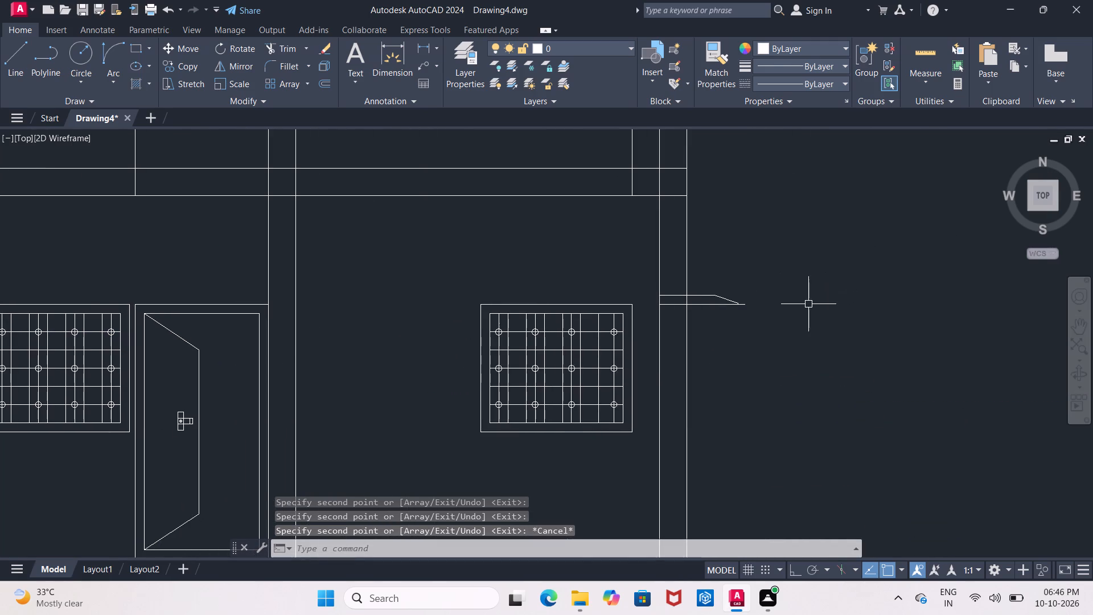
{"action": "scroll", "coordinate": [807, 304], "scroll_direction": "up", "scroll_amount": 3}
{"action": "type", "text": "tr"}
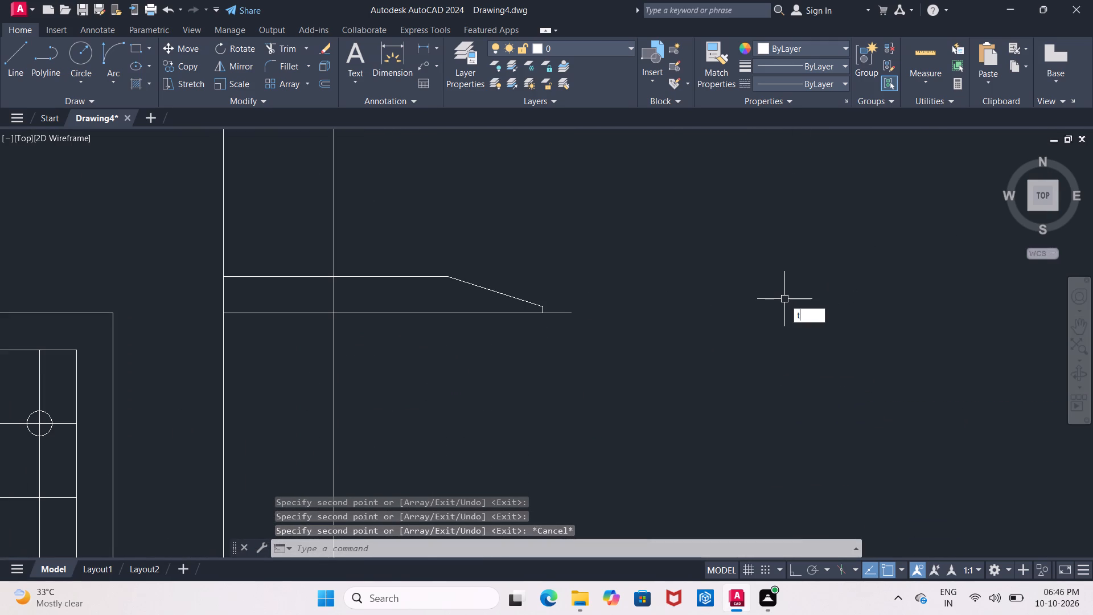
{"action": "key", "text": "Return"}
{"action": "key", "text": "Return"}
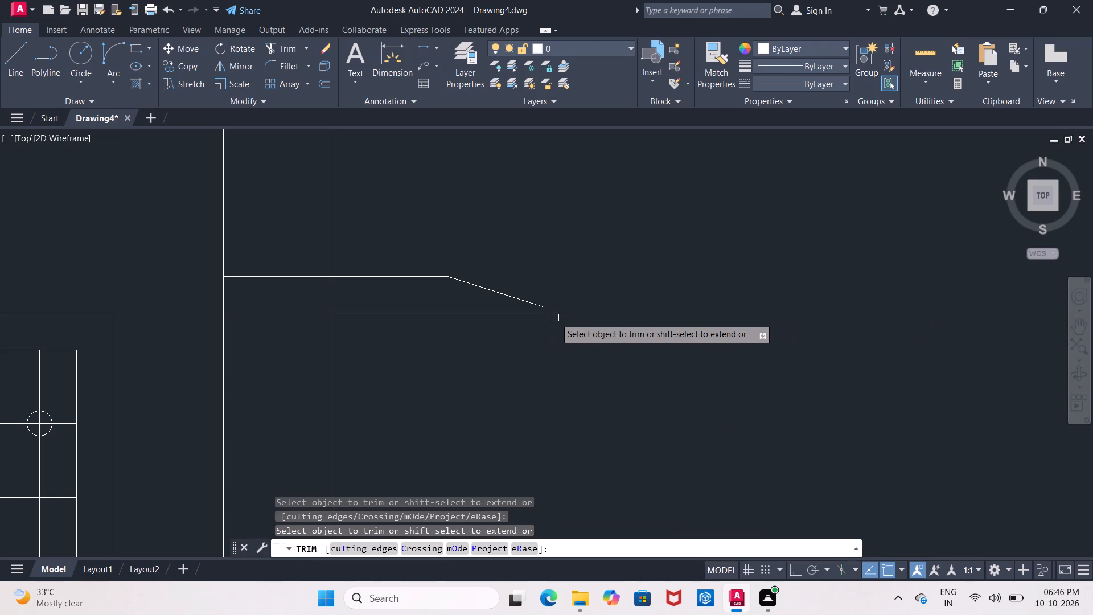
{"action": "left_click", "coordinate": [555, 314]}
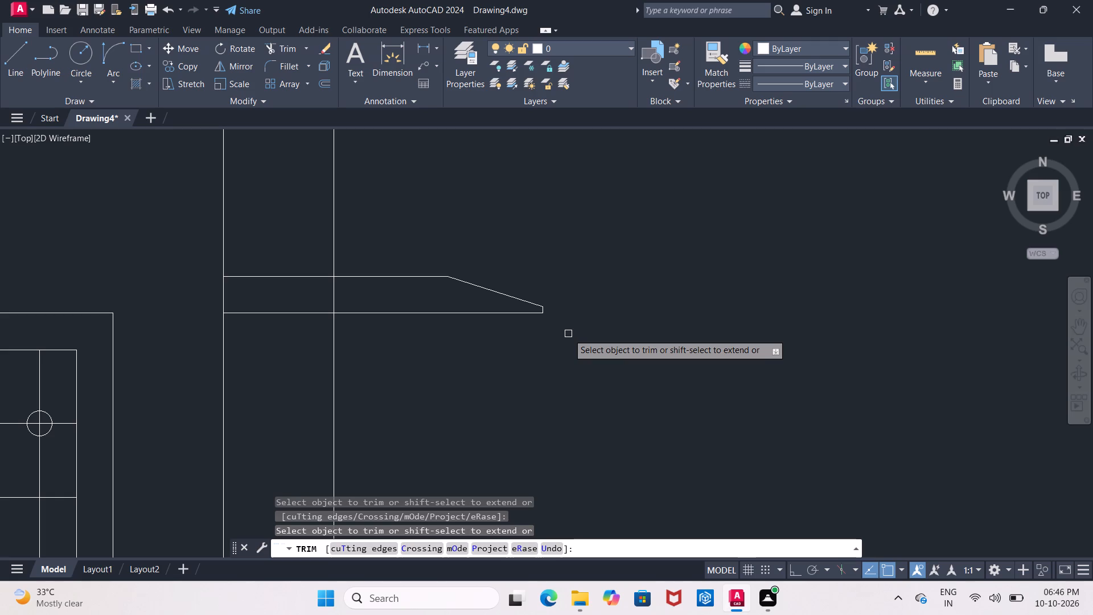
{"action": "middle_click_drag", "start_coordinate": [722, 339], "coordinate": [818, 247]}
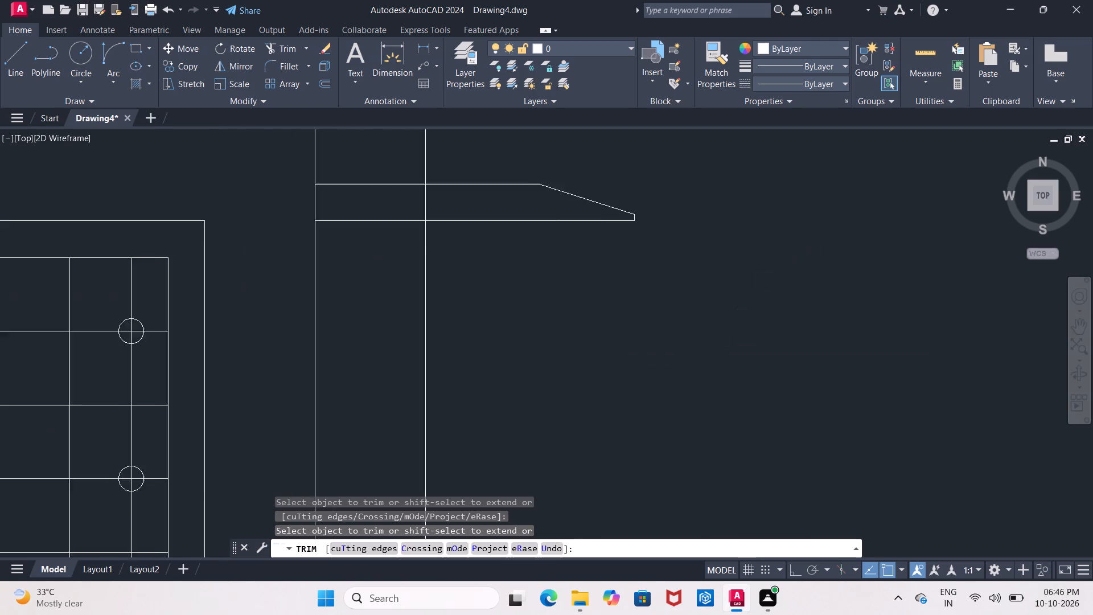
{"action": "middle_click_drag", "start_coordinate": [818, 247], "coordinate": [1012, 292]}
{"action": "scroll", "coordinate": [836, 350], "scroll_direction": "down", "scroll_amount": 1}
{"action": "middle_click_drag", "start_coordinate": [836, 350], "coordinate": [864, 288]}
{"action": "scroll", "coordinate": [868, 289], "scroll_direction": "down", "scroll_amount": 2}
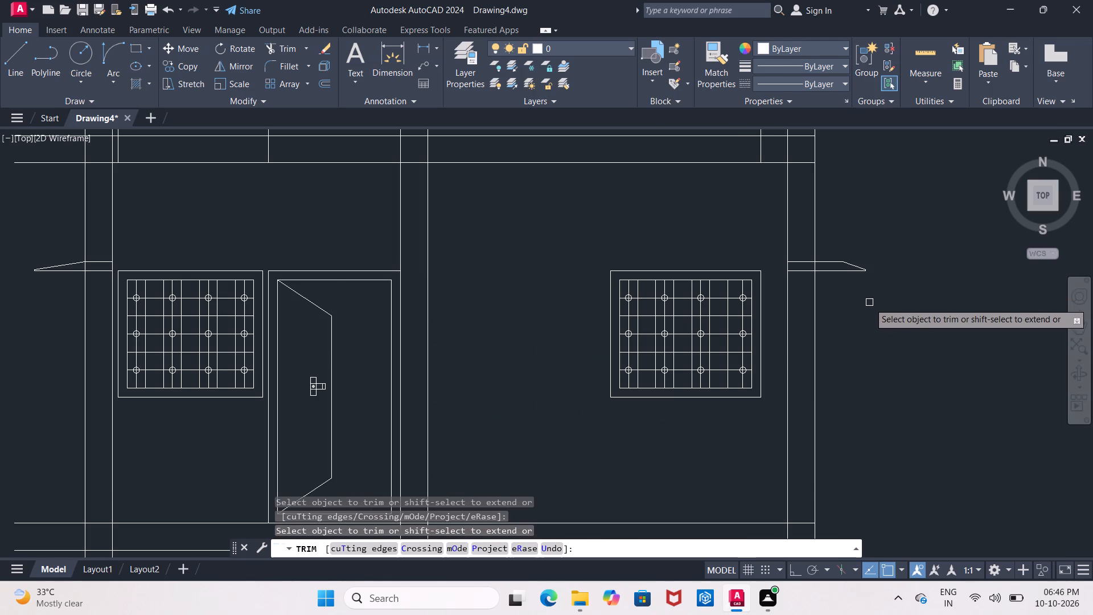
{"action": "key", "text": "Escape"}
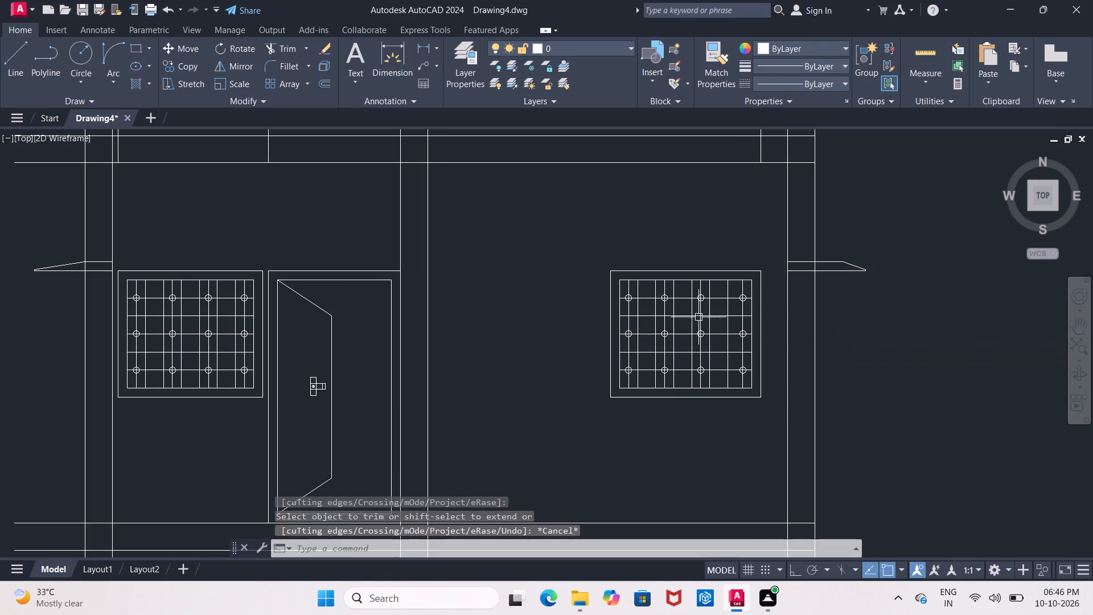
Trim the bar segments inside the leftmost circle of the top row in the right window's grille.
{"action": "scroll", "coordinate": [672, 310], "scroll_direction": "up", "scroll_amount": 3}
{"action": "scroll", "coordinate": [564, 306], "scroll_direction": "up", "scroll_amount": 1}
{"action": "middle_click_drag", "start_coordinate": [565, 306], "coordinate": [572, 324]}
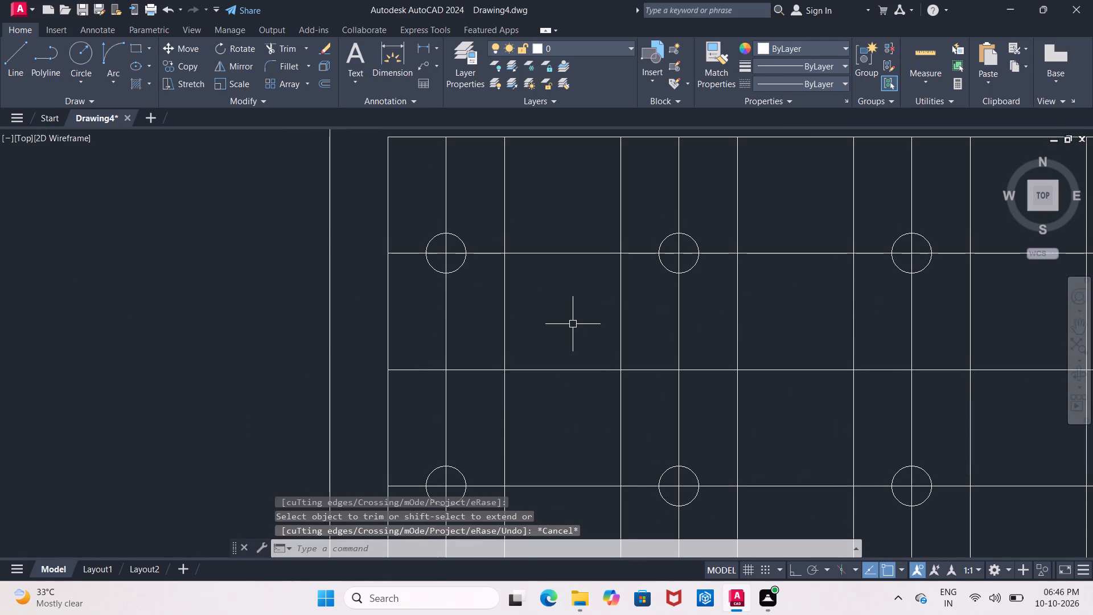
{"action": "type", "text": "tr"}
{"action": "key", "text": "Return"}
{"action": "key", "text": "Return"}
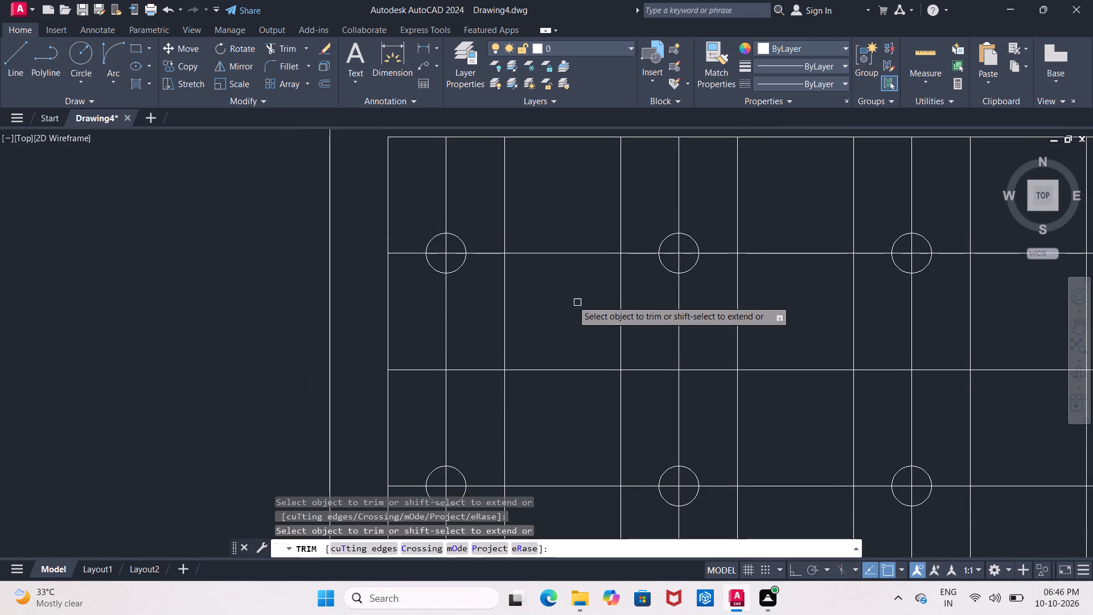
{"action": "scroll", "coordinate": [462, 257], "scroll_direction": "up", "scroll_amount": 2}
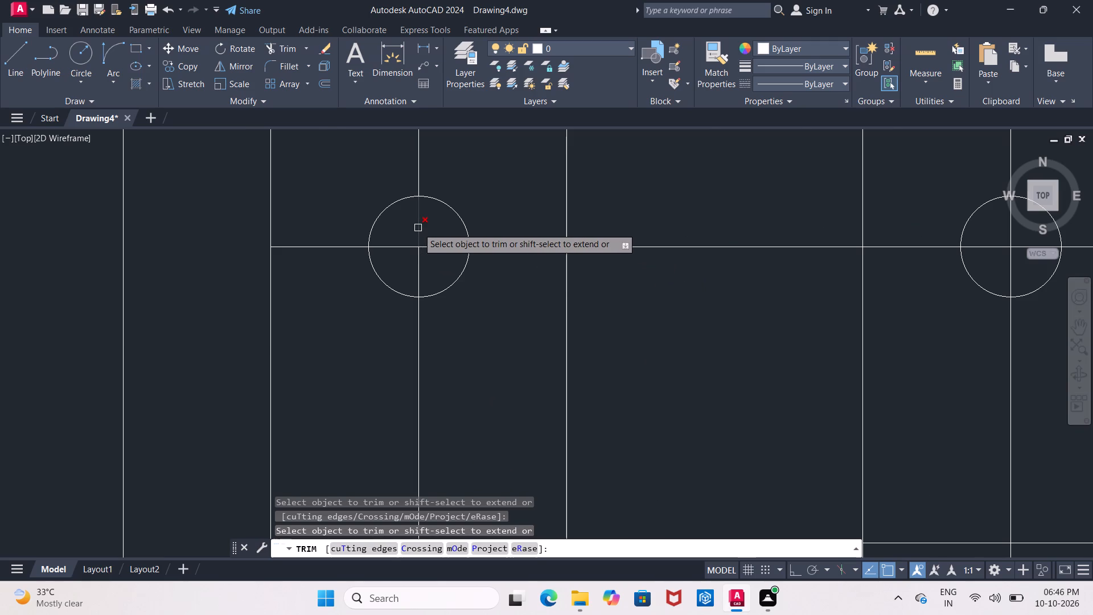
{"action": "left_click", "coordinate": [418, 228]}
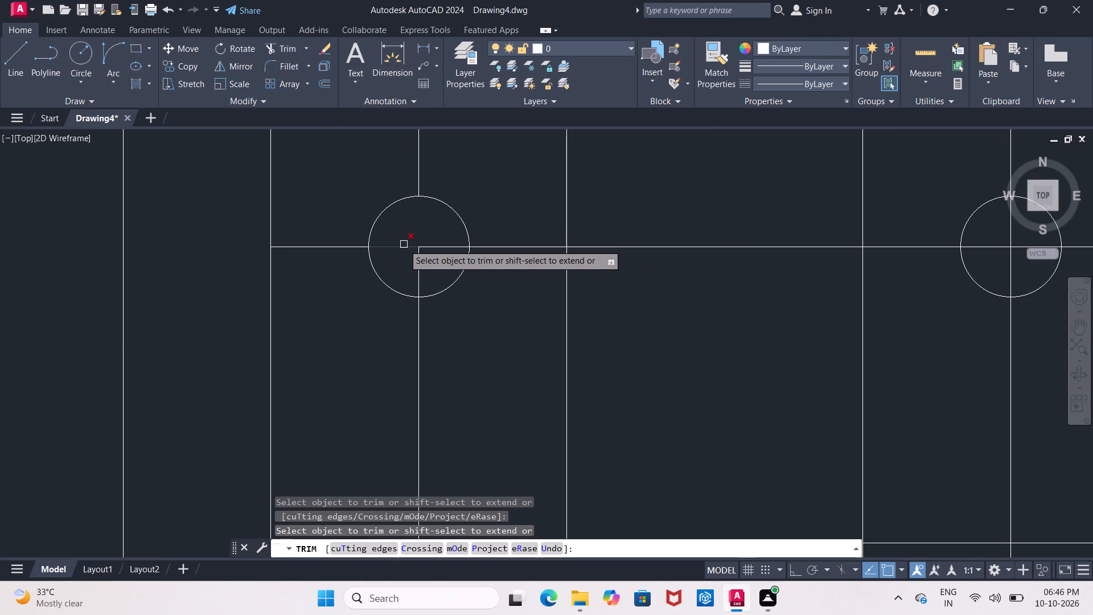
{"action": "left_click", "coordinate": [404, 244]}
{"action": "left_click", "coordinate": [432, 245]}
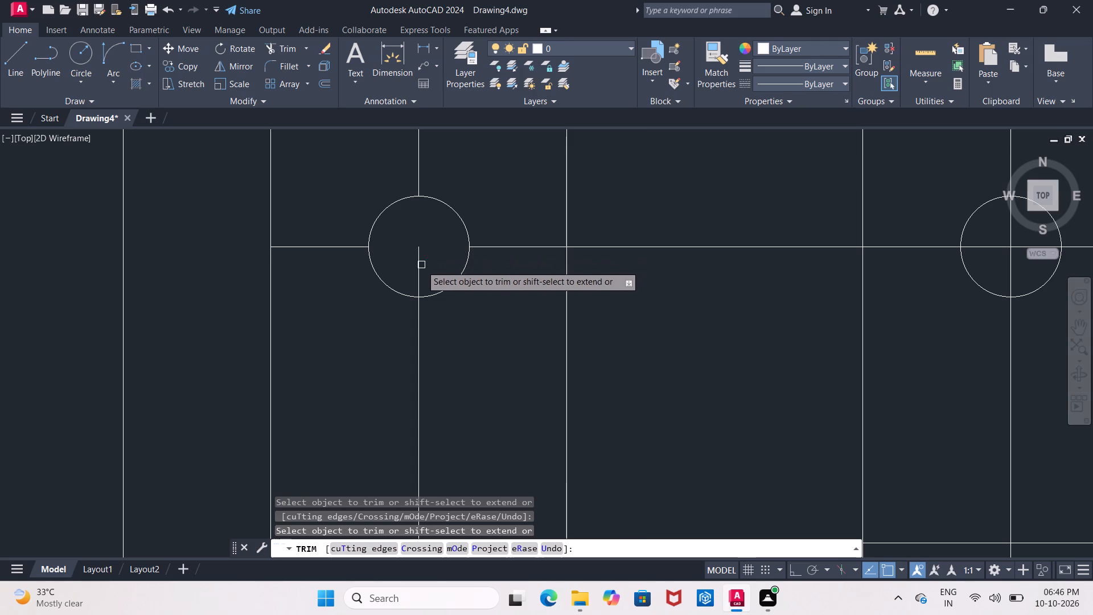
{"action": "left_click", "coordinate": [420, 266]}
Trim the crossing bars inside the second and third top-row circles of the right window's grille.
{"action": "scroll", "coordinate": [420, 256], "scroll_direction": "down", "scroll_amount": 1}
{"action": "middle_click_drag", "start_coordinate": [419, 258], "coordinate": [331, 304]}
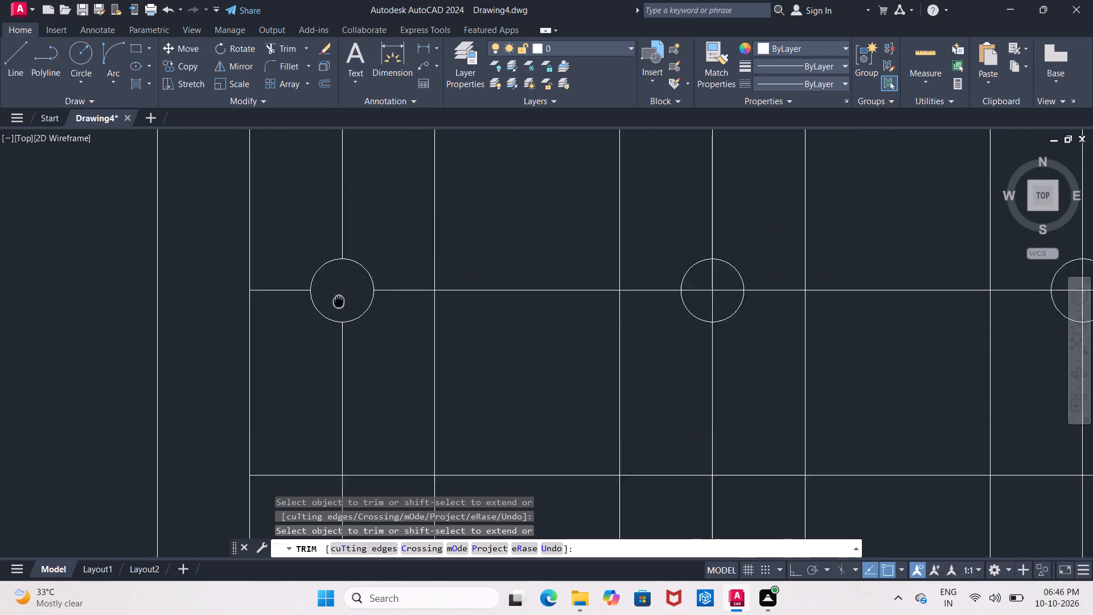
{"action": "middle_click_drag", "start_coordinate": [331, 304], "coordinate": [318, 307]}
{"action": "scroll", "coordinate": [690, 295], "scroll_direction": "up", "scroll_amount": 2}
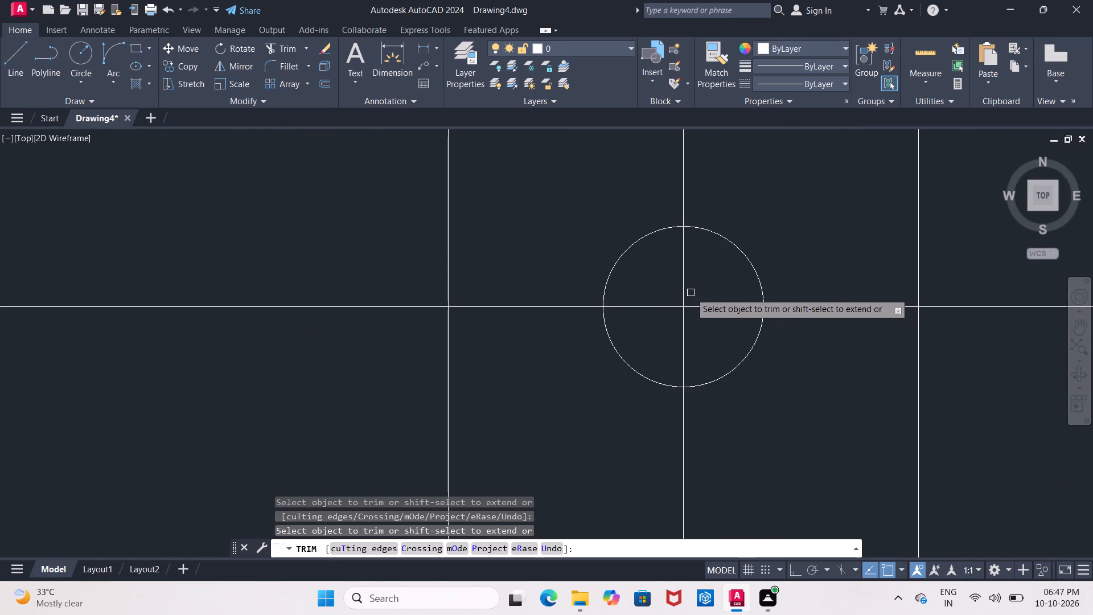
{"action": "left_click_drag", "start_coordinate": [715, 281], "coordinate": [691, 277]}
{"action": "middle_click_drag", "start_coordinate": [692, 284], "coordinate": [465, 286]}
{"action": "scroll", "coordinate": [486, 287], "scroll_direction": "down", "scroll_amount": 3}
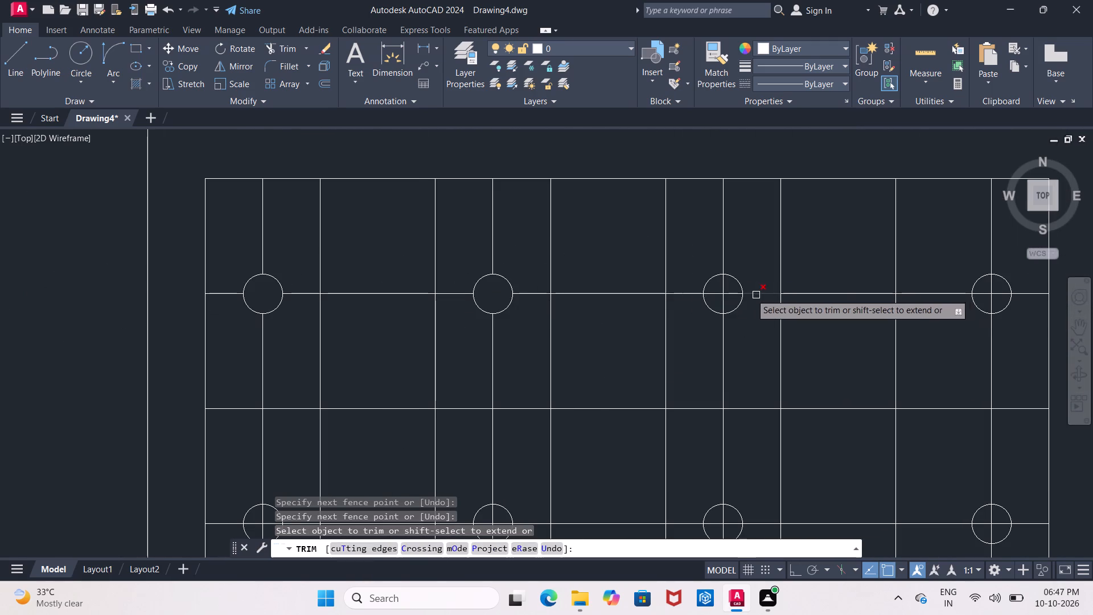
{"action": "scroll", "coordinate": [737, 290], "scroll_direction": "up", "scroll_amount": 2}
{"action": "middle_click_drag", "start_coordinate": [728, 293], "coordinate": [654, 282]}
{"action": "left_click_drag", "start_coordinate": [652, 277], "coordinate": [628, 273]}
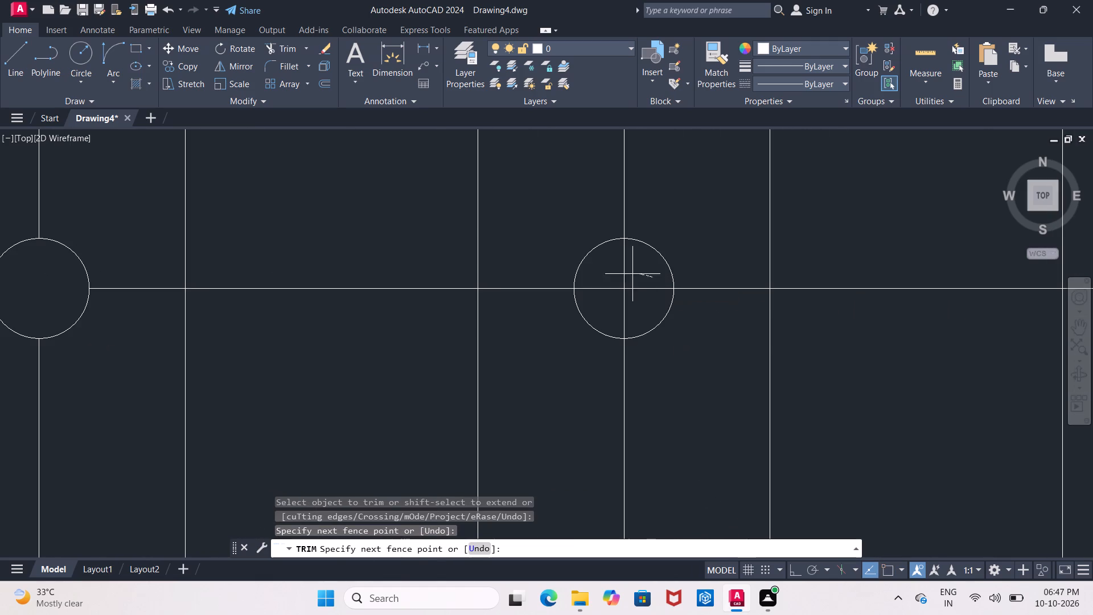
{"action": "left_click_drag", "start_coordinate": [628, 273], "coordinate": [631, 276]}
Trim the crossing bars inside the fourth, rightmost circle of the right window's top row.
{"action": "scroll", "coordinate": [630, 275], "scroll_direction": "down", "scroll_amount": 1}
{"action": "middle_click_drag", "start_coordinate": [630, 276], "coordinate": [480, 278]}
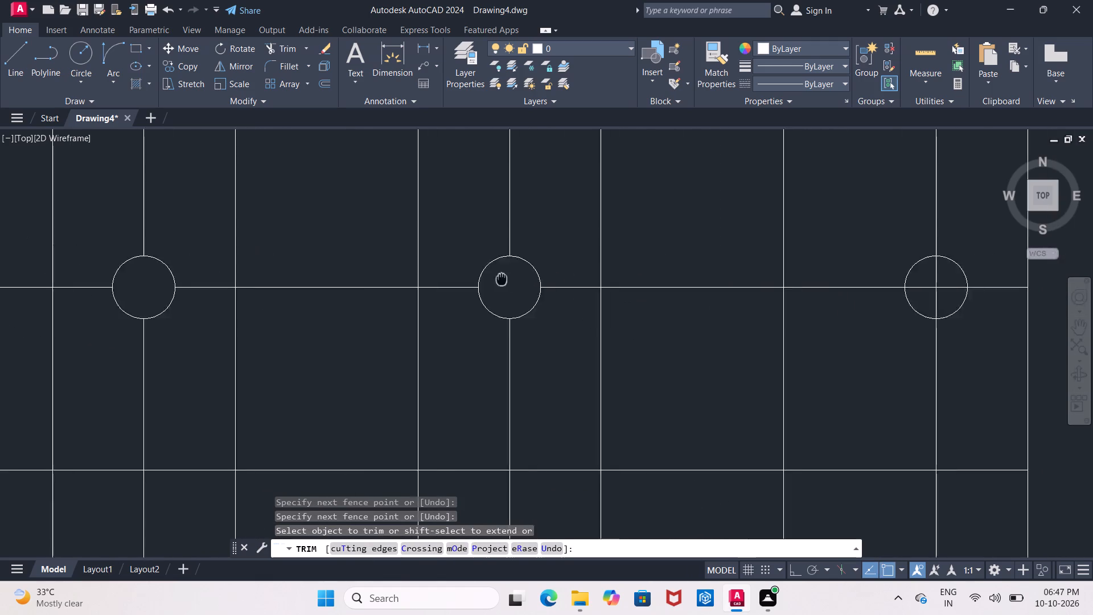
{"action": "middle_click_drag", "start_coordinate": [480, 278], "coordinate": [449, 277]}
{"action": "left_click_drag", "start_coordinate": [888, 280], "coordinate": [859, 290]}
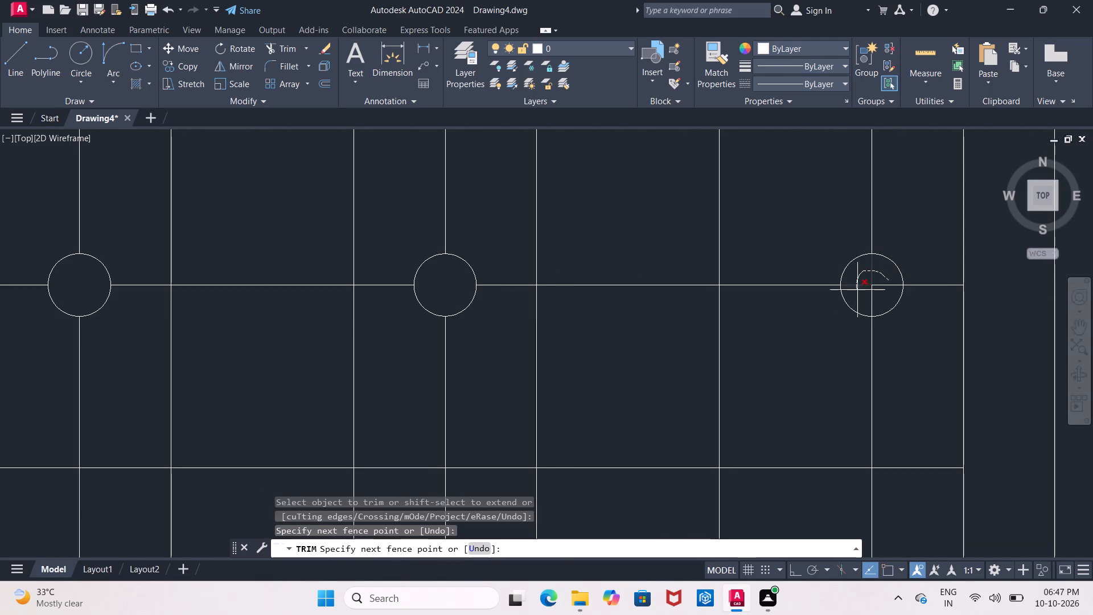
{"action": "left_click_drag", "start_coordinate": [859, 290], "coordinate": [878, 282]}
Trim the bar segments inside the first two middle-row circles of the right window's grille, counting from the left.
{"action": "scroll", "coordinate": [876, 282], "scroll_direction": "down", "scroll_amount": 3}
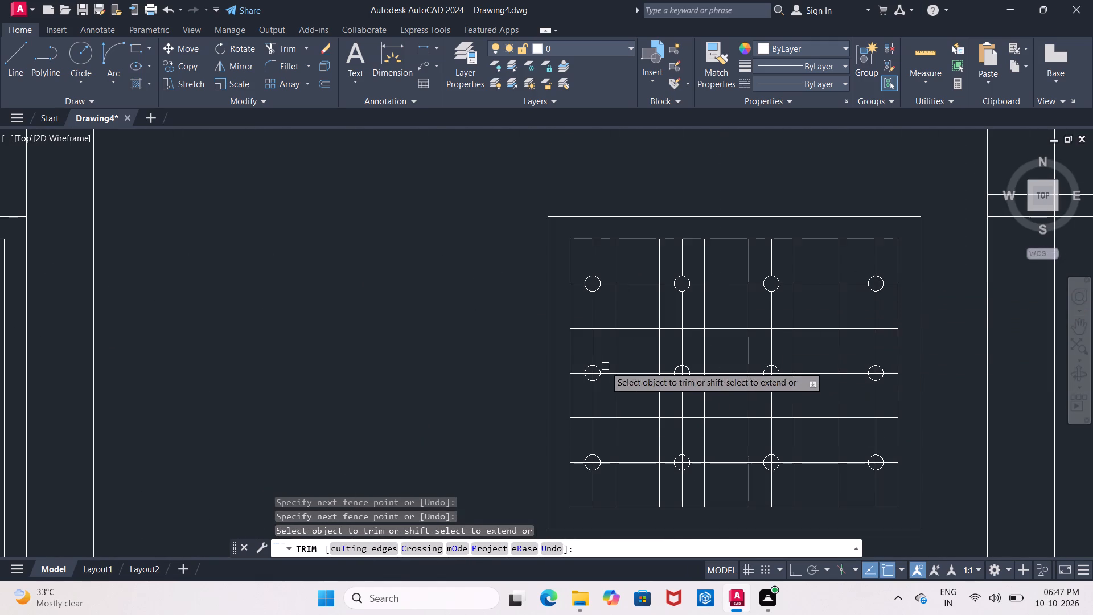
{"action": "scroll", "coordinate": [597, 367], "scroll_direction": "up", "scroll_amount": 4}
{"action": "middle_click_drag", "start_coordinate": [589, 375], "coordinate": [592, 317]}
{"action": "left_click", "coordinate": [589, 330]}
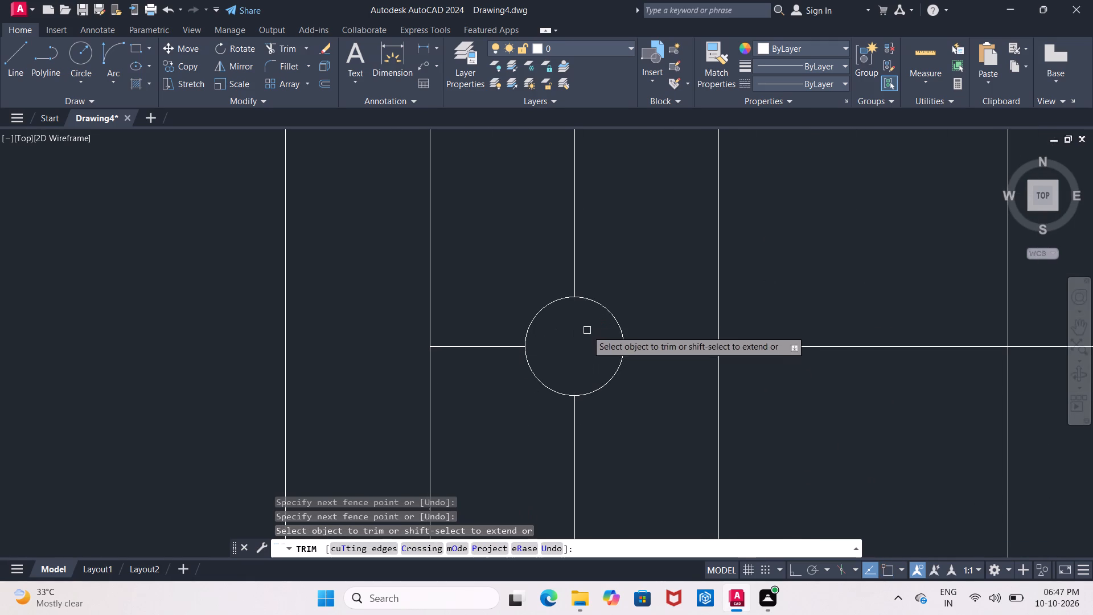
{"action": "scroll", "coordinate": [650, 345], "scroll_direction": "down", "scroll_amount": 3}
{"action": "scroll", "coordinate": [789, 347], "scroll_direction": "up", "scroll_amount": 3}
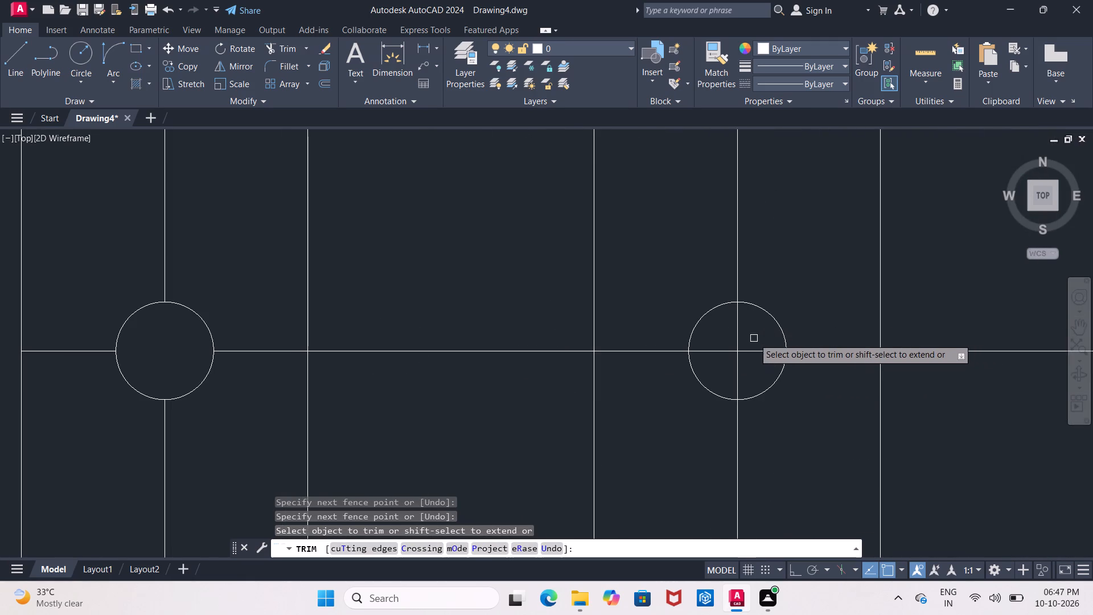
{"action": "left_click_drag", "start_coordinate": [754, 338], "coordinate": [736, 333]}
{"action": "left_click_drag", "start_coordinate": [701, 350], "coordinate": [694, 372]}
{"action": "left_click", "coordinate": [734, 364]}
{"action": "left_click_drag", "start_coordinate": [745, 364], "coordinate": [751, 352]}
{"action": "left_click_drag", "start_coordinate": [754, 333], "coordinate": [739, 333]}
{"action": "left_click", "coordinate": [747, 348]}
Trim the bar segments inside the third and fourth middle-row circles of the right window's grille.
{"action": "scroll", "coordinate": [748, 346], "scroll_direction": "down", "scroll_amount": 4}
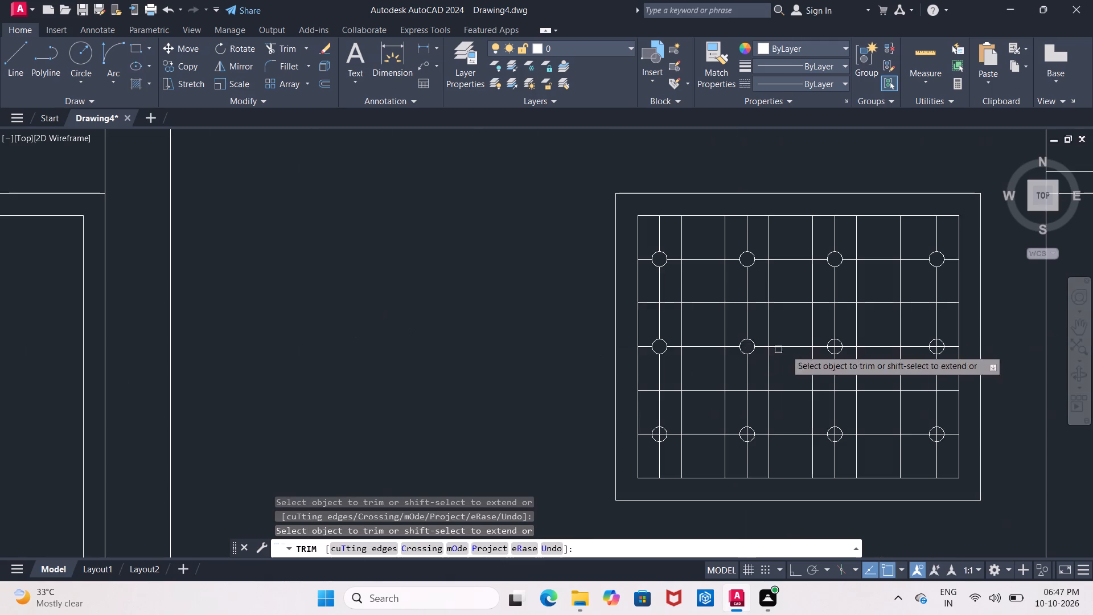
{"action": "scroll", "coordinate": [857, 350], "scroll_direction": "up", "scroll_amount": 2}
{"action": "scroll", "coordinate": [789, 343], "scroll_direction": "up", "scroll_amount": 2}
{"action": "middle_click_drag", "start_coordinate": [819, 337], "coordinate": [763, 328]}
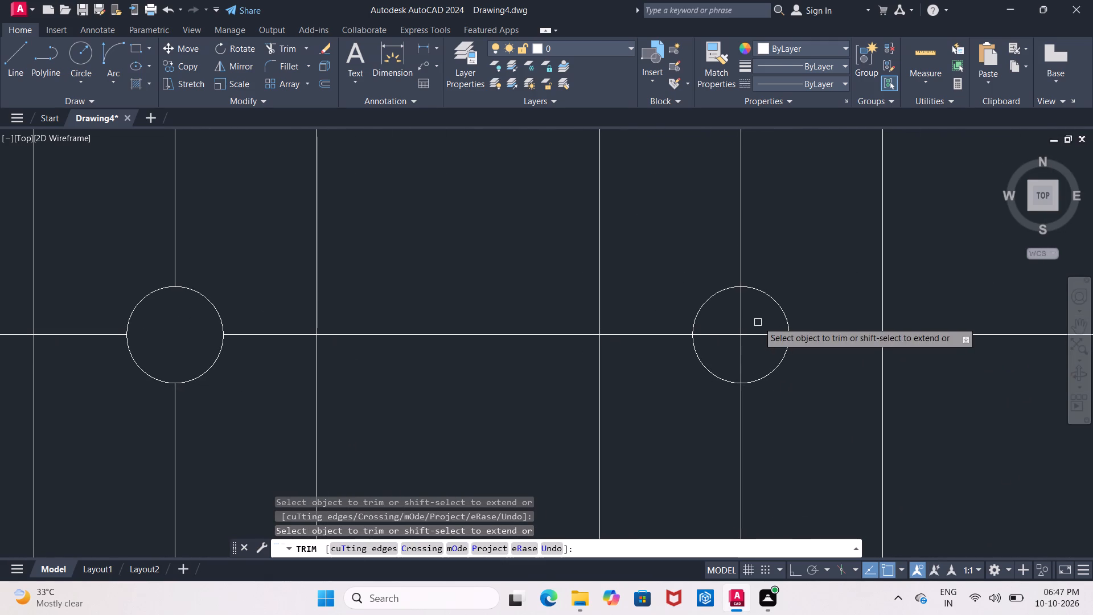
{"action": "left_click_drag", "start_coordinate": [759, 322], "coordinate": [760, 341]}
{"action": "left_click_drag", "start_coordinate": [757, 326], "coordinate": [748, 324]}
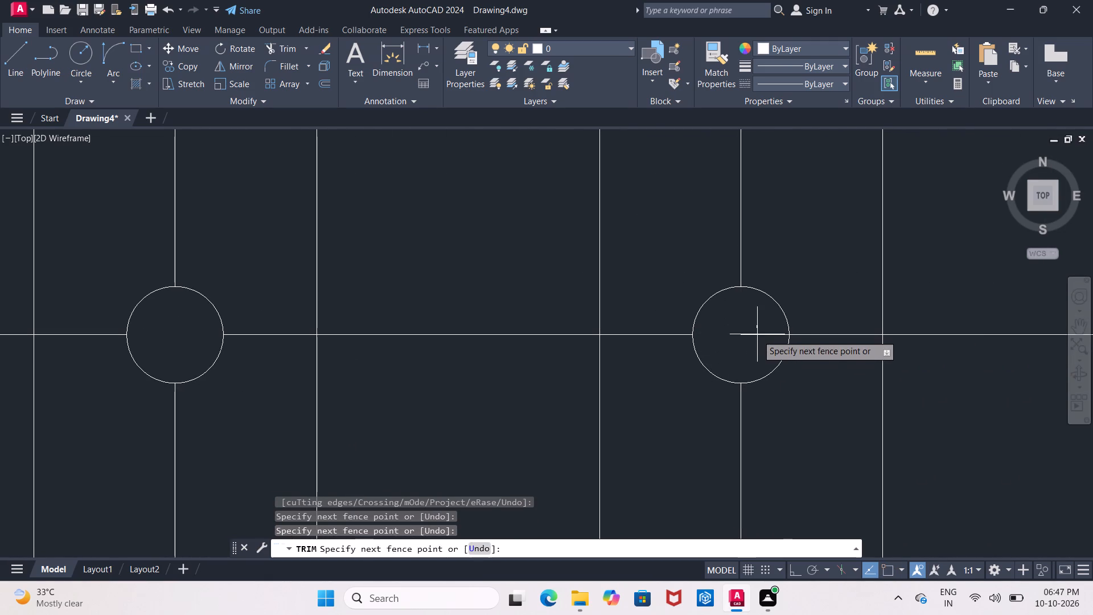
{"action": "left_click", "coordinate": [757, 337]}
{"action": "middle_click_drag", "start_coordinate": [716, 344], "coordinate": [564, 329]}
{"action": "scroll", "coordinate": [564, 329], "scroll_direction": "down", "scroll_amount": 3}
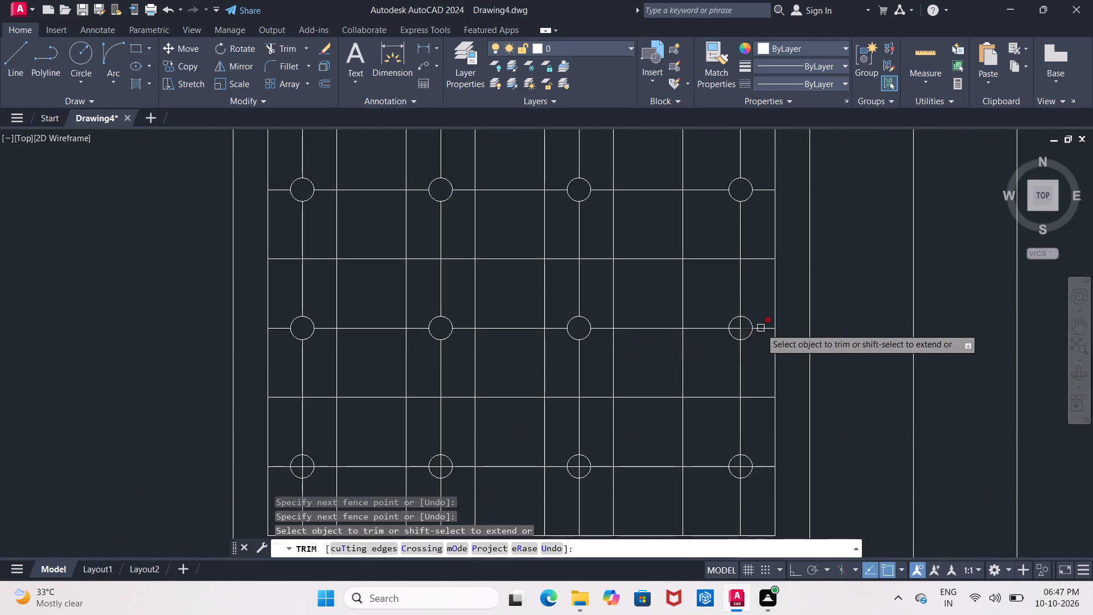
{"action": "scroll", "coordinate": [756, 330], "scroll_direction": "up", "scroll_amount": 4}
{"action": "left_click_drag", "start_coordinate": [716, 308], "coordinate": [701, 299]}
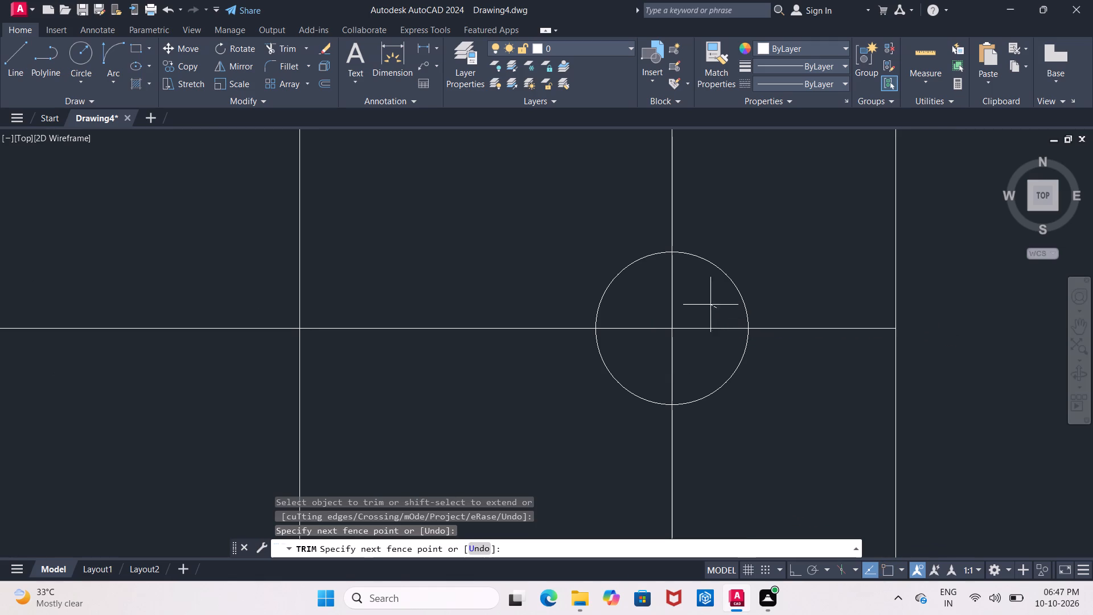
{"action": "left_click_drag", "start_coordinate": [701, 299], "coordinate": [684, 307]}
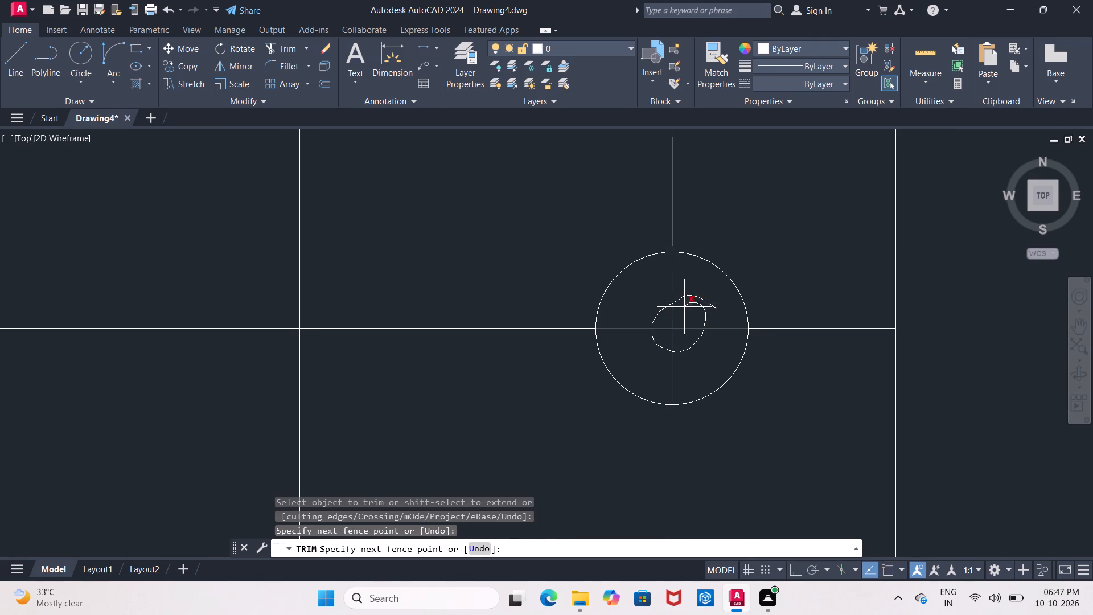
{"action": "left_click_drag", "start_coordinate": [684, 307], "coordinate": [681, 310]}
Trim the bar segments inside the first two bottom-row circles of the right window's grille, counting from the left.
{"action": "scroll", "coordinate": [687, 315], "scroll_direction": "down", "scroll_amount": 4}
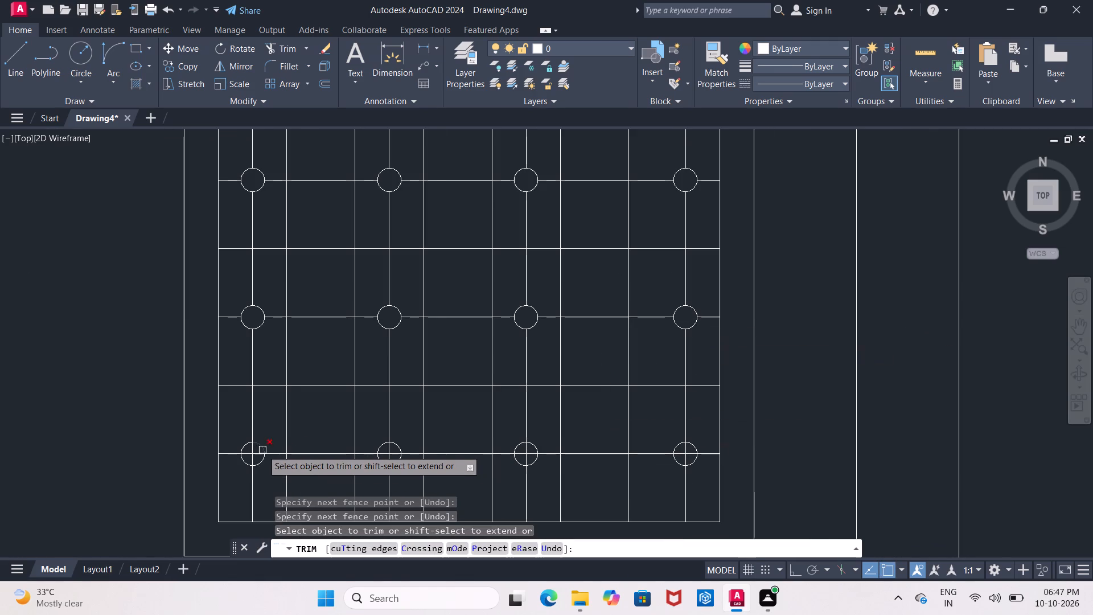
{"action": "scroll", "coordinate": [254, 451], "scroll_direction": "up", "scroll_amount": 5}
{"action": "middle_click_drag", "start_coordinate": [254, 449], "coordinate": [381, 350]}
{"action": "left_click_drag", "start_coordinate": [392, 360], "coordinate": [393, 360]}
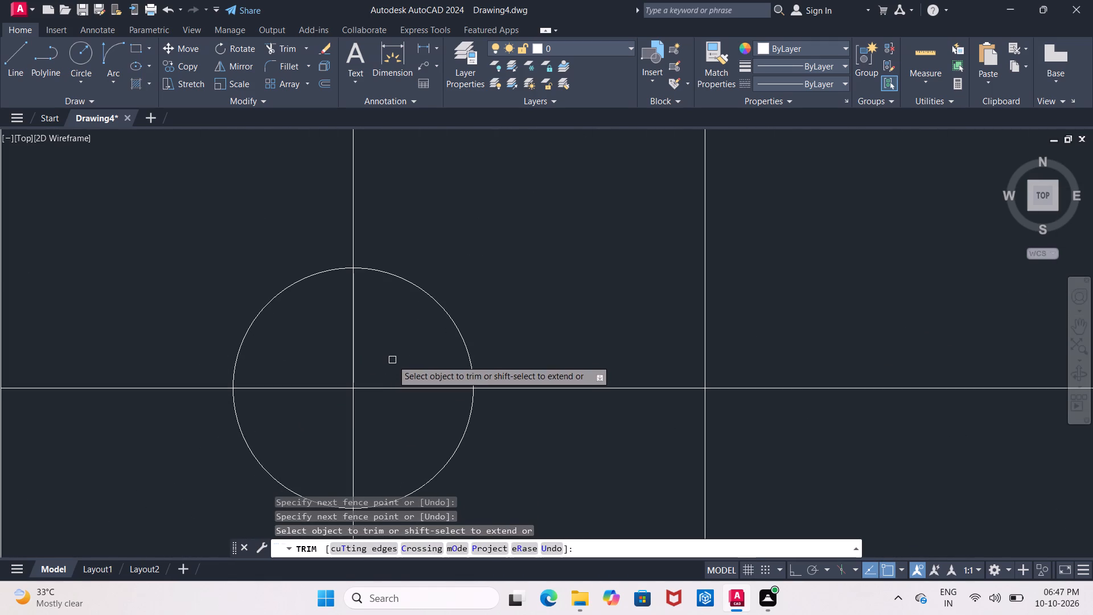
{"action": "left_click_drag", "start_coordinate": [393, 360], "coordinate": [365, 326]}
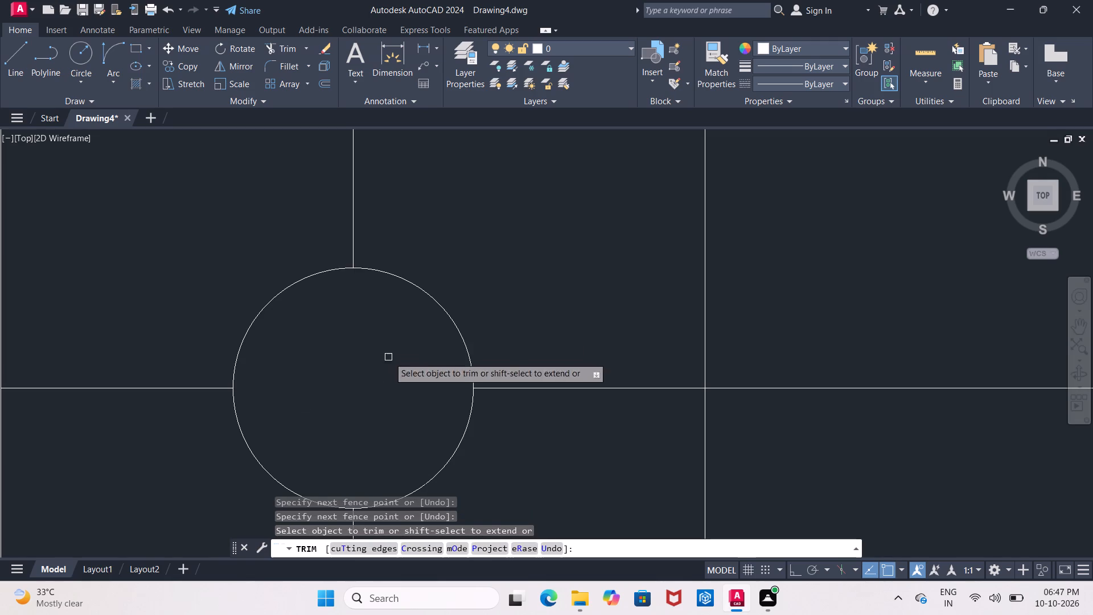
{"action": "scroll", "coordinate": [390, 360], "scroll_direction": "down", "scroll_amount": 4}
{"action": "scroll", "coordinate": [615, 360], "scroll_direction": "up", "scroll_amount": 4}
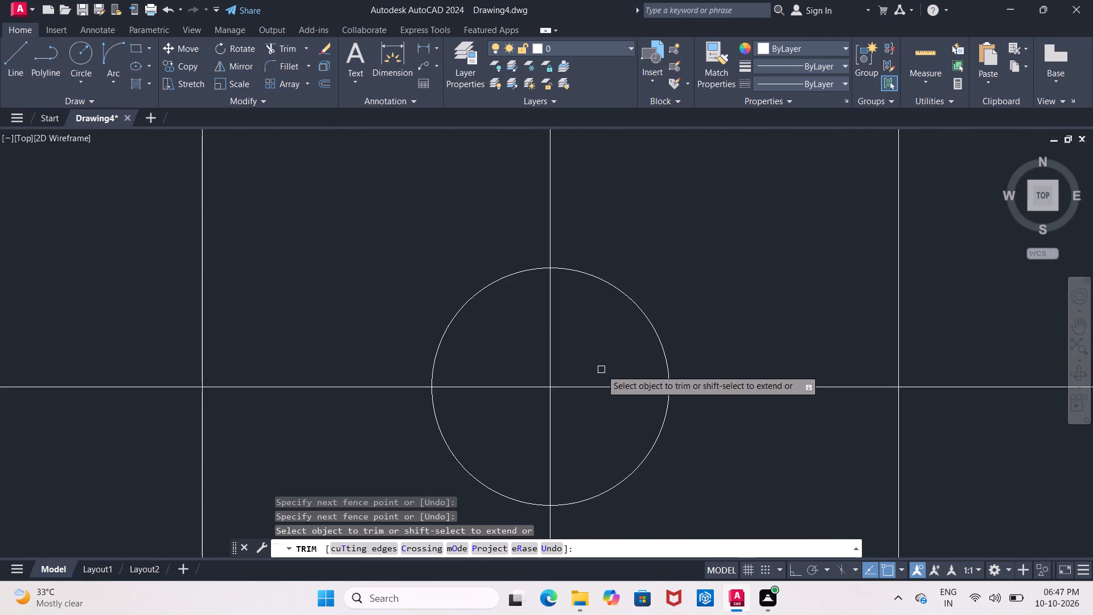
{"action": "left_click_drag", "start_coordinate": [601, 364], "coordinate": [614, 380]}
{"action": "left_click_drag", "start_coordinate": [603, 352], "coordinate": [578, 346]}
Trim the bar segments inside the third and fourth bottom-row circles of the right window's grille.
{"action": "scroll", "coordinate": [576, 355], "scroll_direction": "down", "scroll_amount": 4}
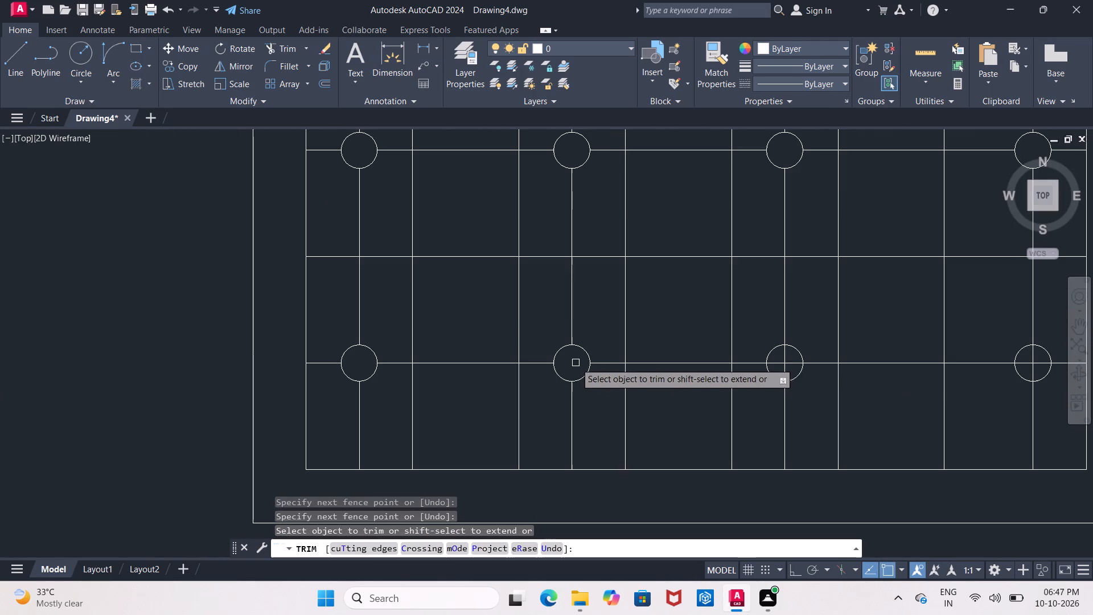
{"action": "scroll", "coordinate": [811, 364], "scroll_direction": "up", "scroll_amount": 3}
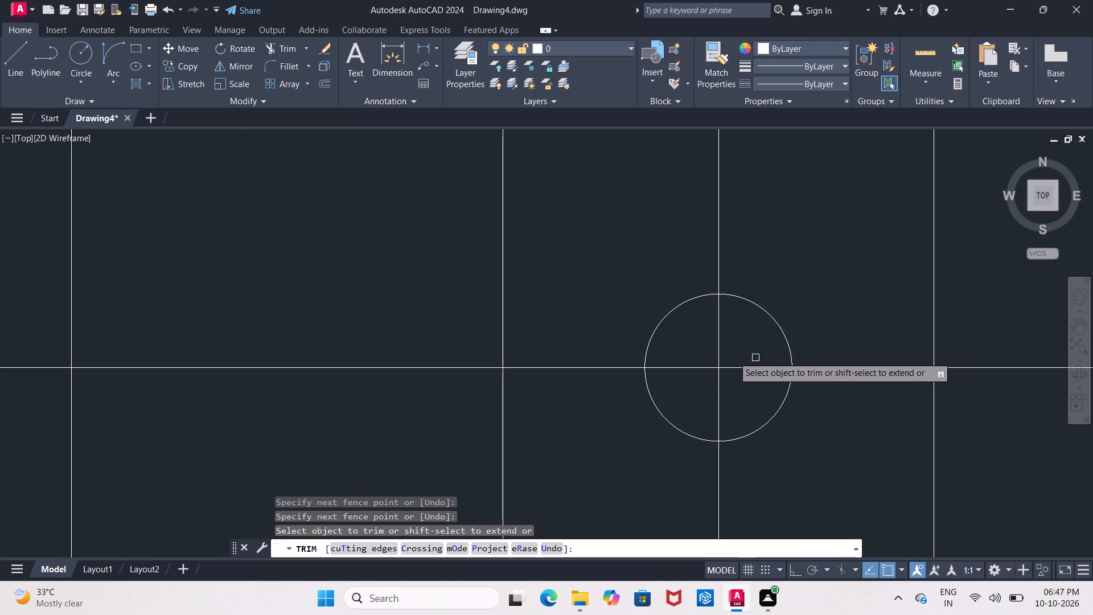
{"action": "middle_click_drag", "start_coordinate": [702, 356], "coordinate": [612, 359]}
{"action": "left_click_drag", "start_coordinate": [648, 353], "coordinate": [591, 387]}
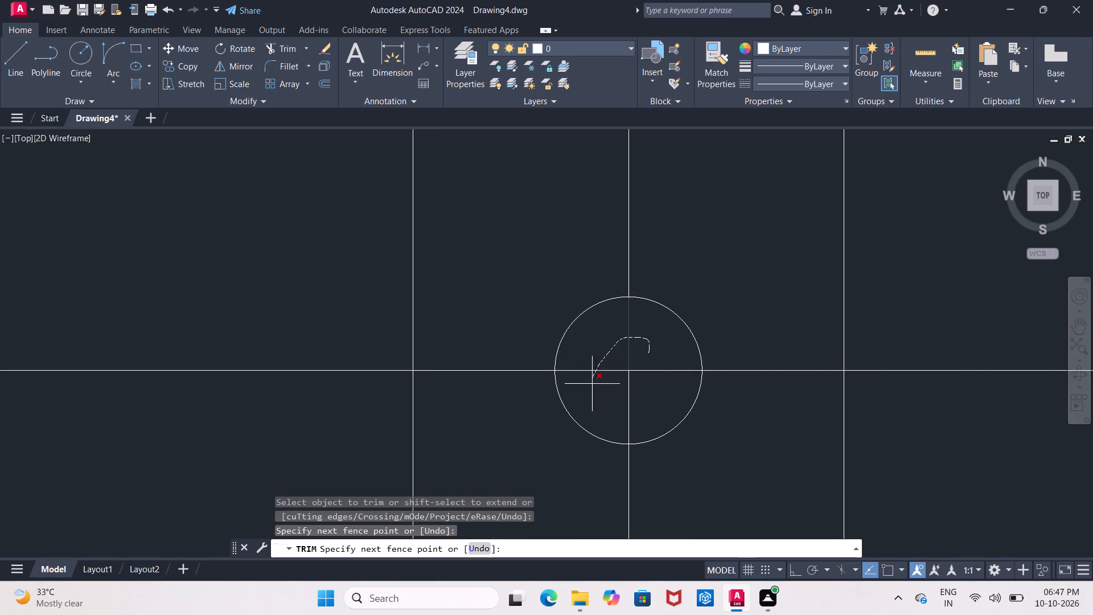
{"action": "left_click_drag", "start_coordinate": [591, 387], "coordinate": [668, 377]}
{"action": "left_click_drag", "start_coordinate": [669, 367], "coordinate": [617, 346]}
{"action": "scroll", "coordinate": [646, 355], "scroll_direction": "down", "scroll_amount": 4}
{"action": "scroll", "coordinate": [805, 358], "scroll_direction": "up", "scroll_amount": 2}
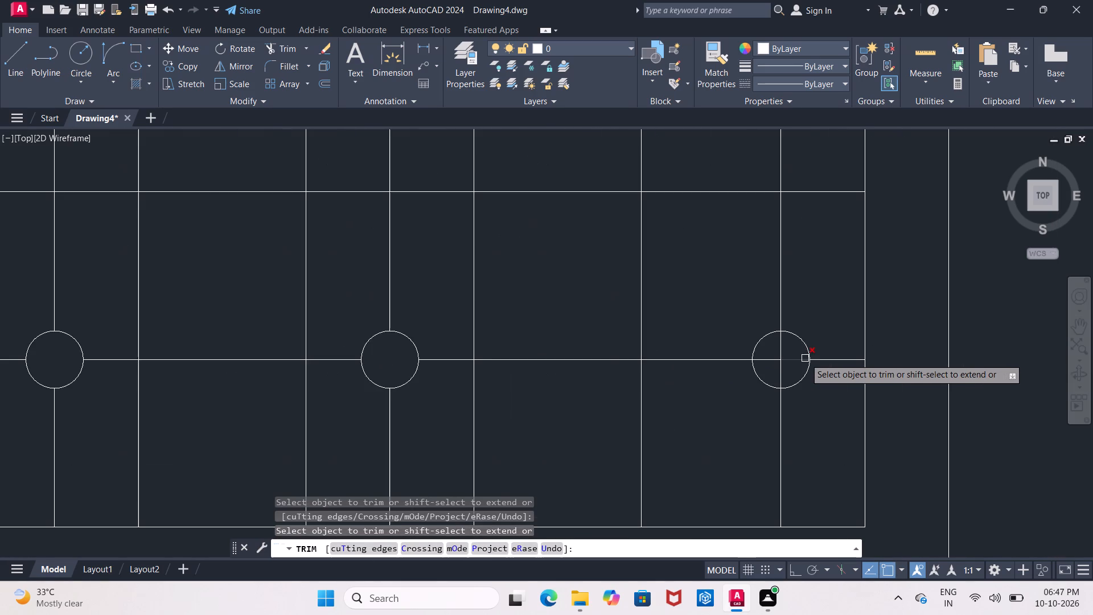
{"action": "scroll", "coordinate": [802, 357], "scroll_direction": "up", "scroll_amount": 4}
{"action": "left_click_drag", "start_coordinate": [787, 353], "coordinate": [618, 405]}
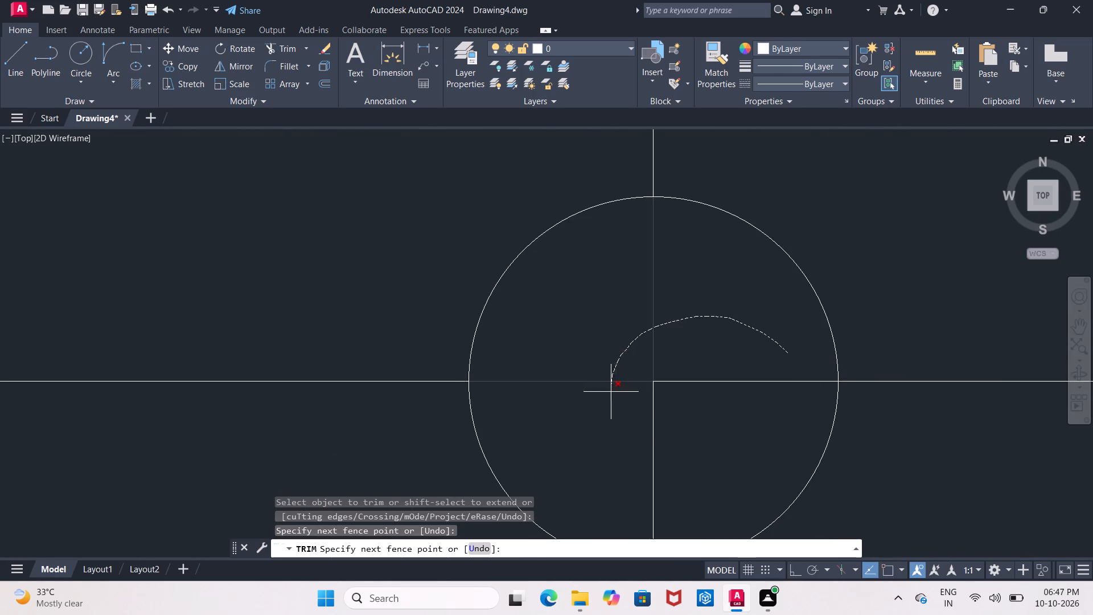
{"action": "left_click_drag", "start_coordinate": [618, 405], "coordinate": [689, 343]}
Trim the bar segments inside the first two top-row circles of the left window's grille, counting from the left.
{"action": "scroll", "coordinate": [683, 353], "scroll_direction": "down", "scroll_amount": 11}
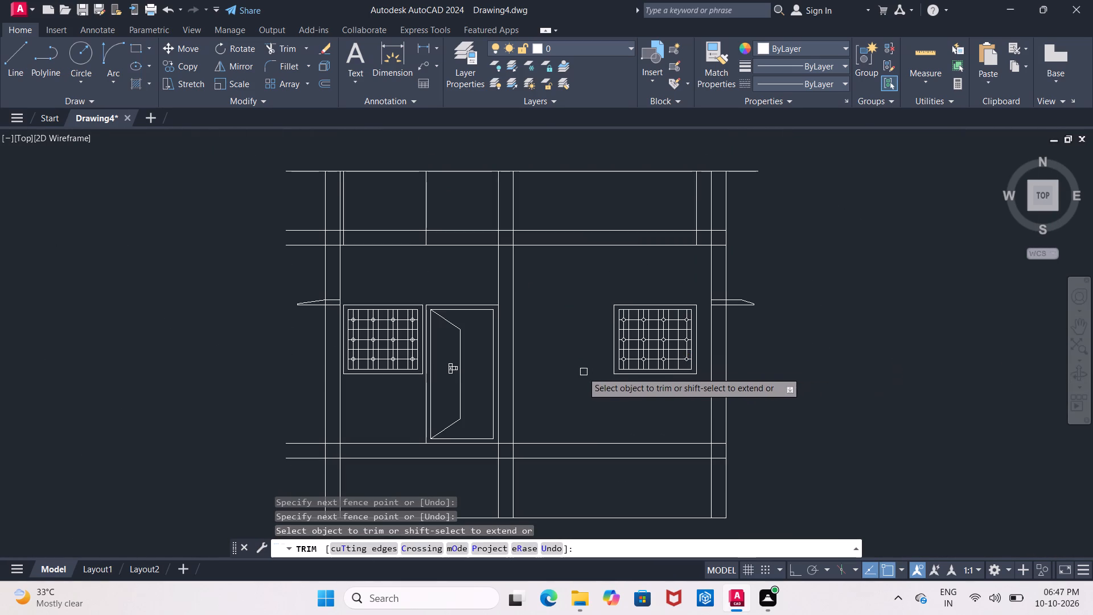
{"action": "scroll", "coordinate": [570, 360], "scroll_direction": "up", "scroll_amount": 2}
{"action": "middle_click_drag", "start_coordinate": [558, 362], "coordinate": [850, 341]}
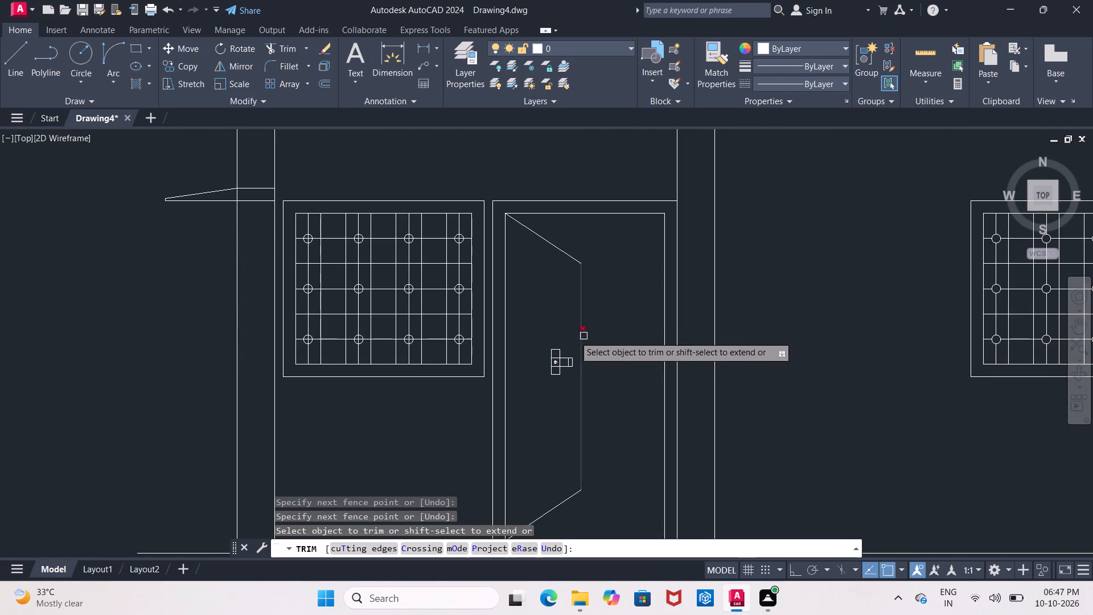
{"action": "scroll", "coordinate": [314, 261], "scroll_direction": "up", "scroll_amount": 2}
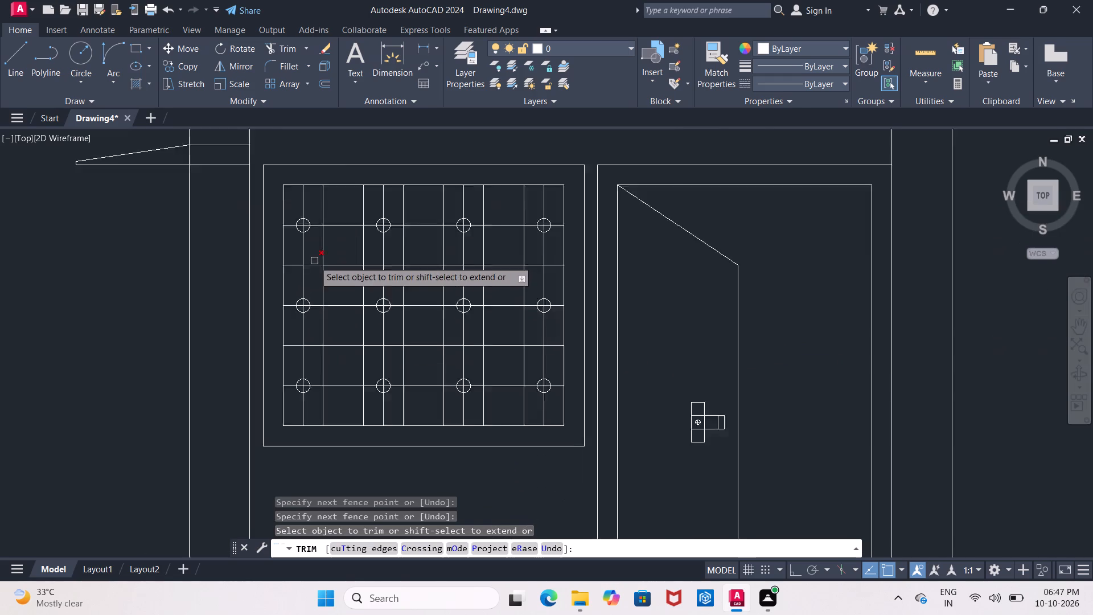
{"action": "middle_click_drag", "start_coordinate": [323, 263], "coordinate": [436, 362]}
{"action": "scroll", "coordinate": [423, 309], "scroll_direction": "up", "scroll_amount": 3}
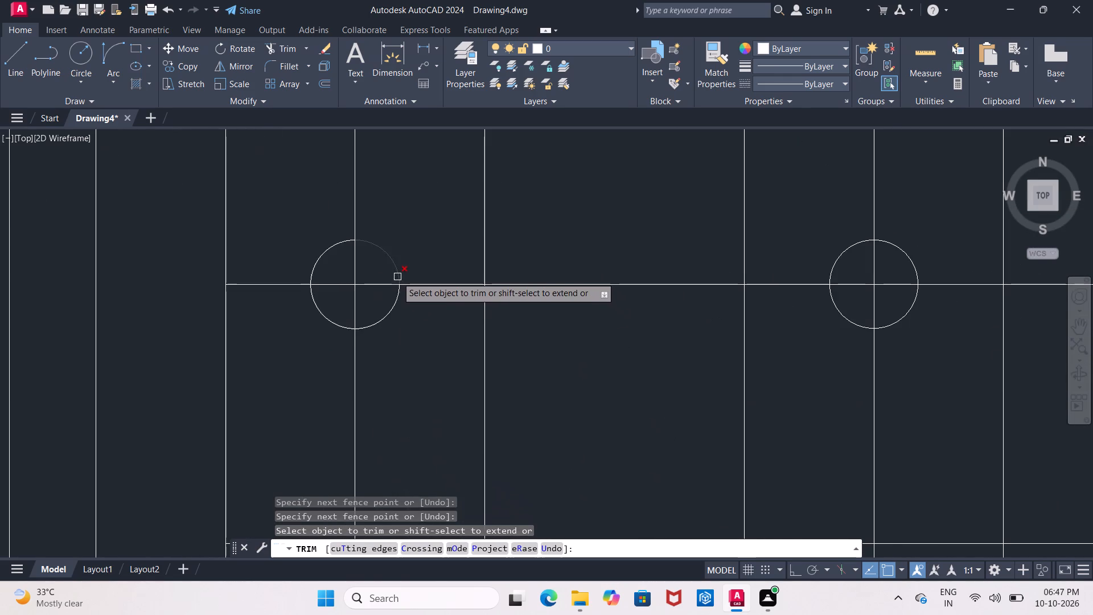
{"action": "left_click_drag", "start_coordinate": [381, 260], "coordinate": [370, 264]}
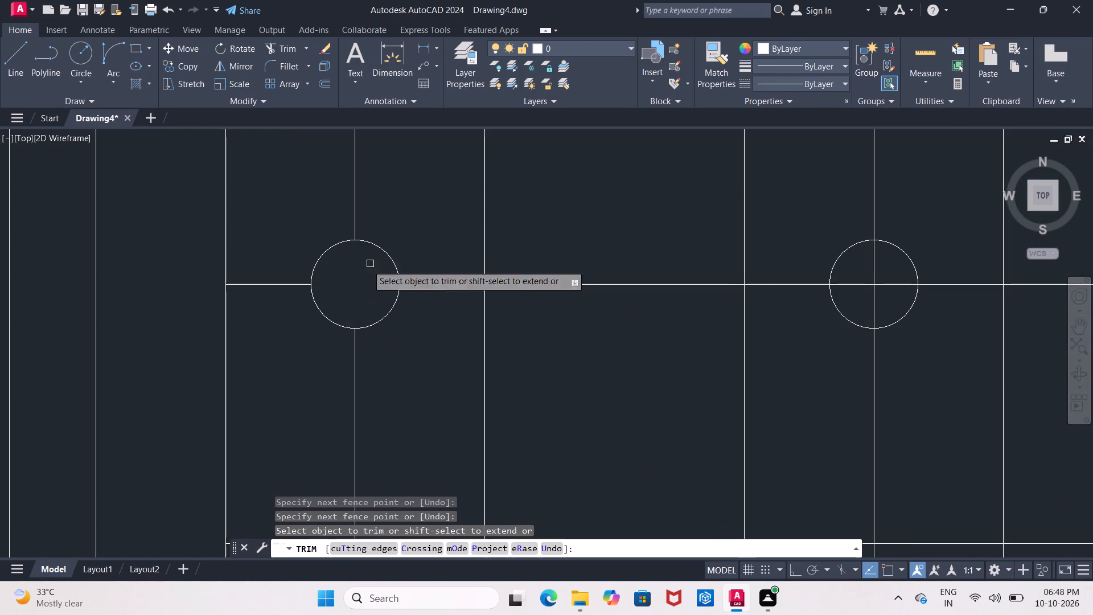
{"action": "scroll", "coordinate": [411, 304], "scroll_direction": "down", "scroll_amount": 5}
{"action": "scroll", "coordinate": [455, 306], "scroll_direction": "up", "scroll_amount": 5}
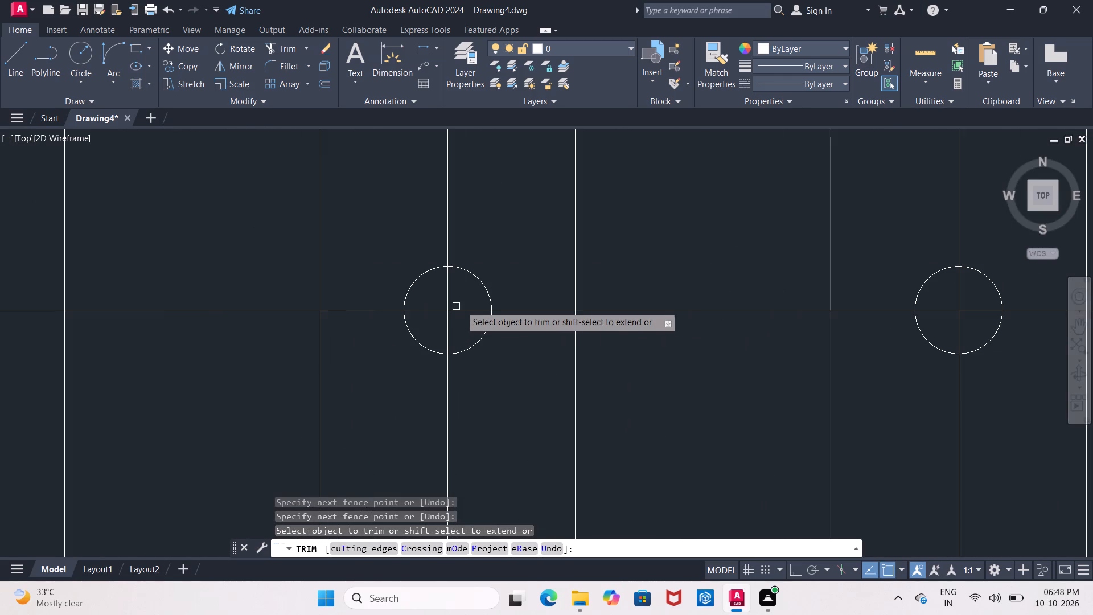
{"action": "left_click_drag", "start_coordinate": [467, 304], "coordinate": [459, 294]}
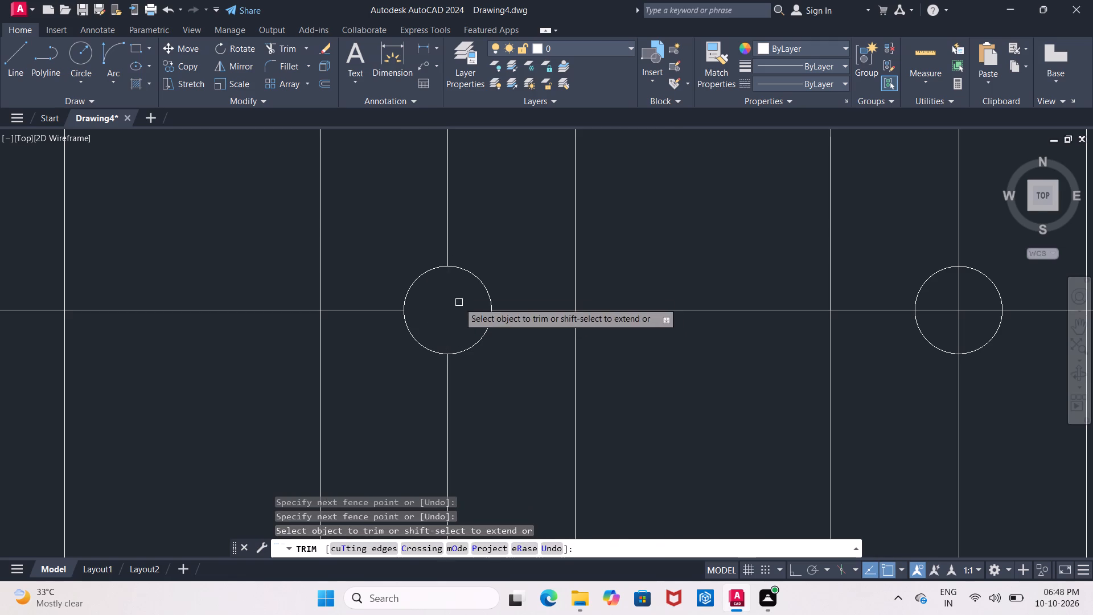
Trim the bar segments inside the third and fourth top-row circles of the left window's grille.
{"action": "scroll", "coordinate": [459, 304], "scroll_direction": "down", "scroll_amount": 3}
{"action": "scroll", "coordinate": [604, 308], "scroll_direction": "up", "scroll_amount": 4}
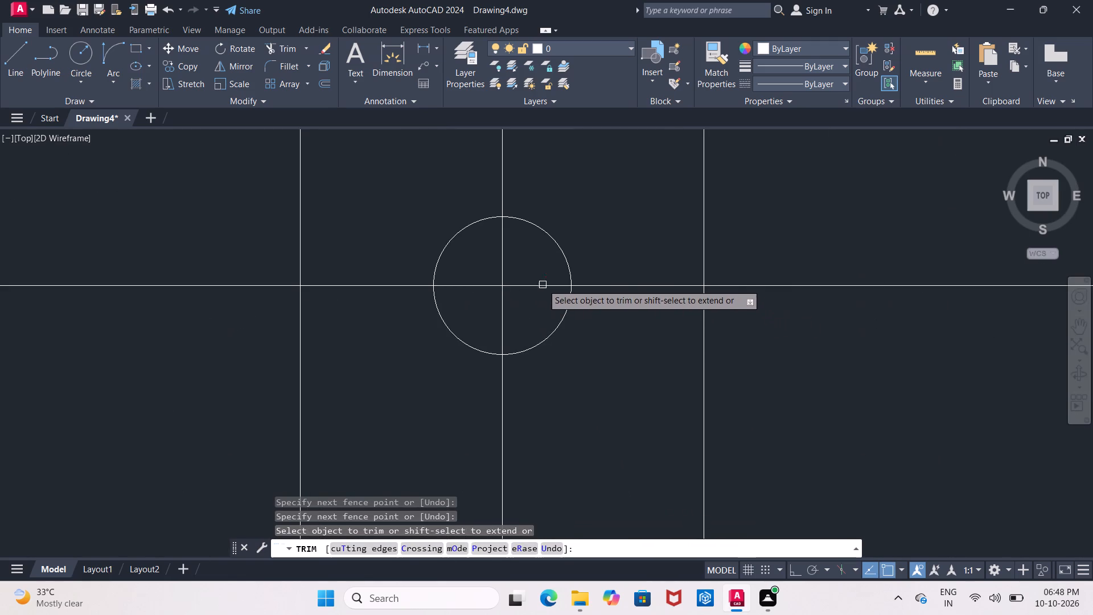
{"action": "left_click_drag", "start_coordinate": [528, 268], "coordinate": [521, 268]}
{"action": "scroll", "coordinate": [518, 276], "scroll_direction": "down", "scroll_amount": 3}
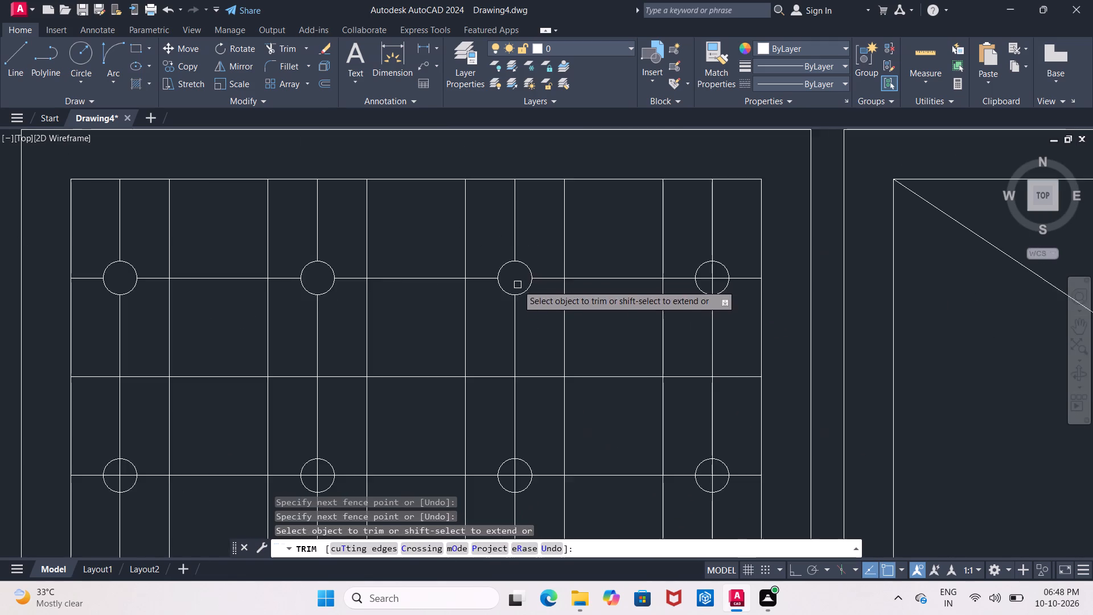
{"action": "scroll", "coordinate": [517, 285], "scroll_direction": "down", "scroll_amount": 2}
{"action": "scroll", "coordinate": [601, 283], "scroll_direction": "up", "scroll_amount": 6}
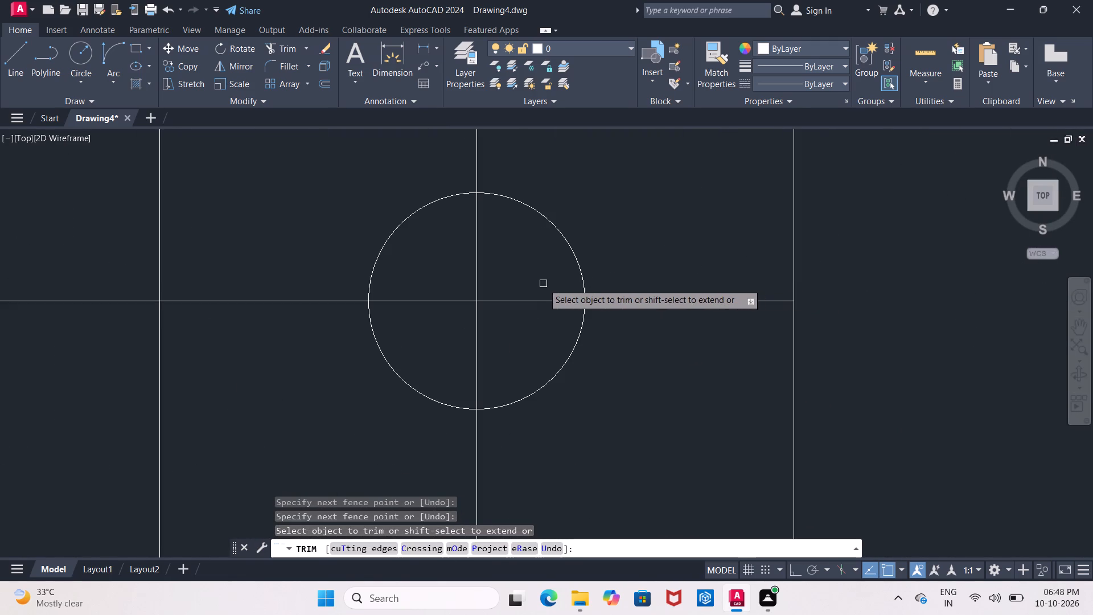
{"action": "left_click_drag", "start_coordinate": [534, 276], "coordinate": [517, 264]}
{"action": "left_click_drag", "start_coordinate": [493, 261], "coordinate": [501, 305]}
{"action": "left_click_drag", "start_coordinate": [494, 254], "coordinate": [479, 250]}
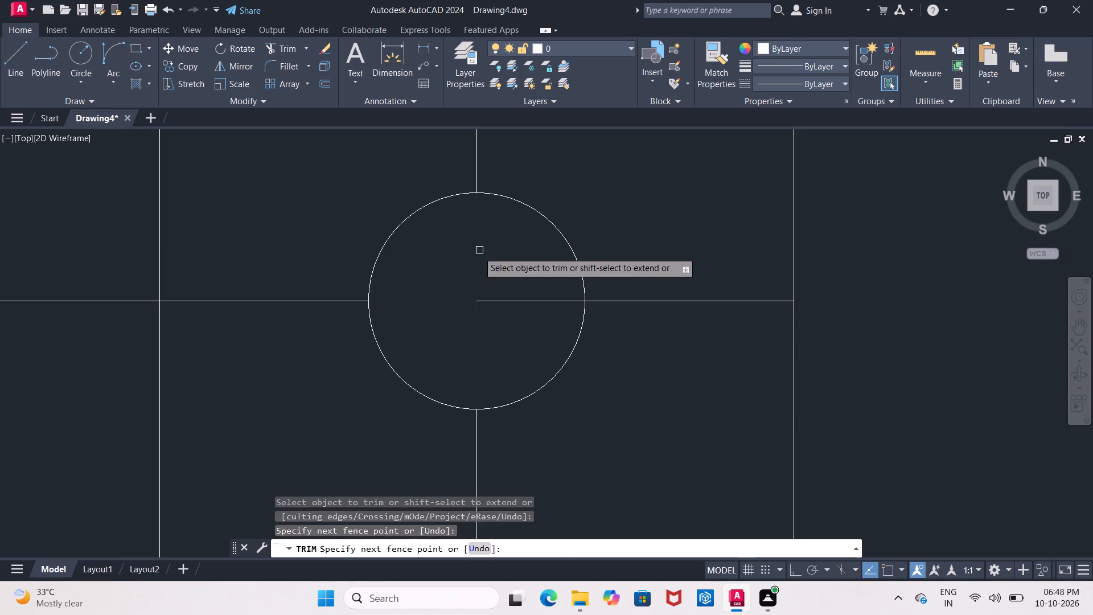
{"action": "left_click_drag", "start_coordinate": [498, 293], "coordinate": [498, 305]}
Trim the bar segments inside the first two middle-row circles of the left window's grille, counting from the left.
{"action": "scroll", "coordinate": [503, 310], "scroll_direction": "down", "scroll_amount": 6}
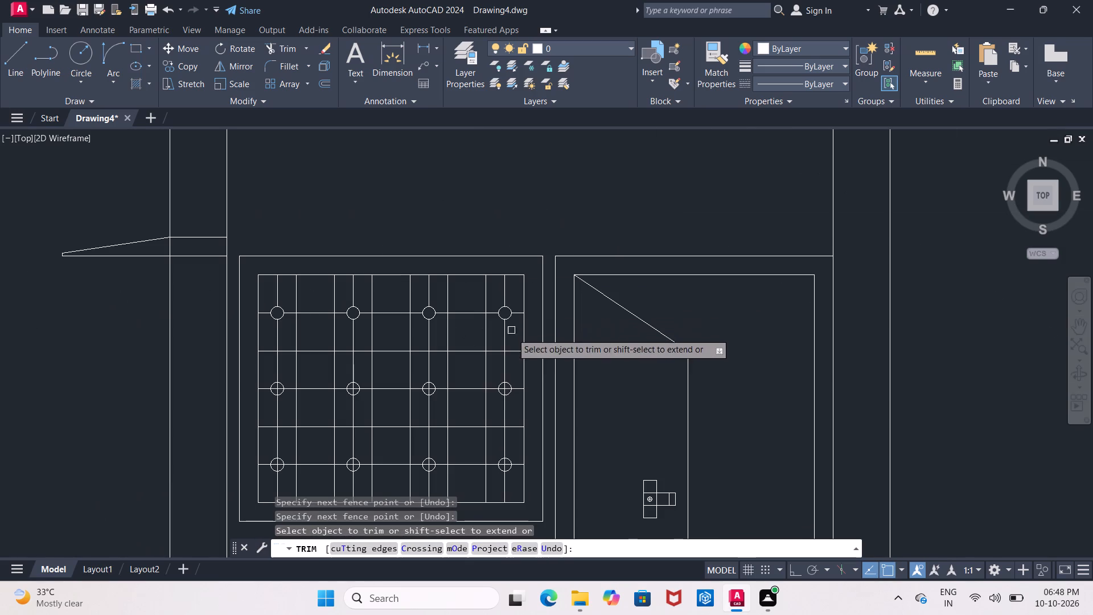
{"action": "scroll", "coordinate": [282, 388], "scroll_direction": "up", "scroll_amount": 5}
{"action": "middle_click_drag", "start_coordinate": [278, 386], "coordinate": [353, 364]}
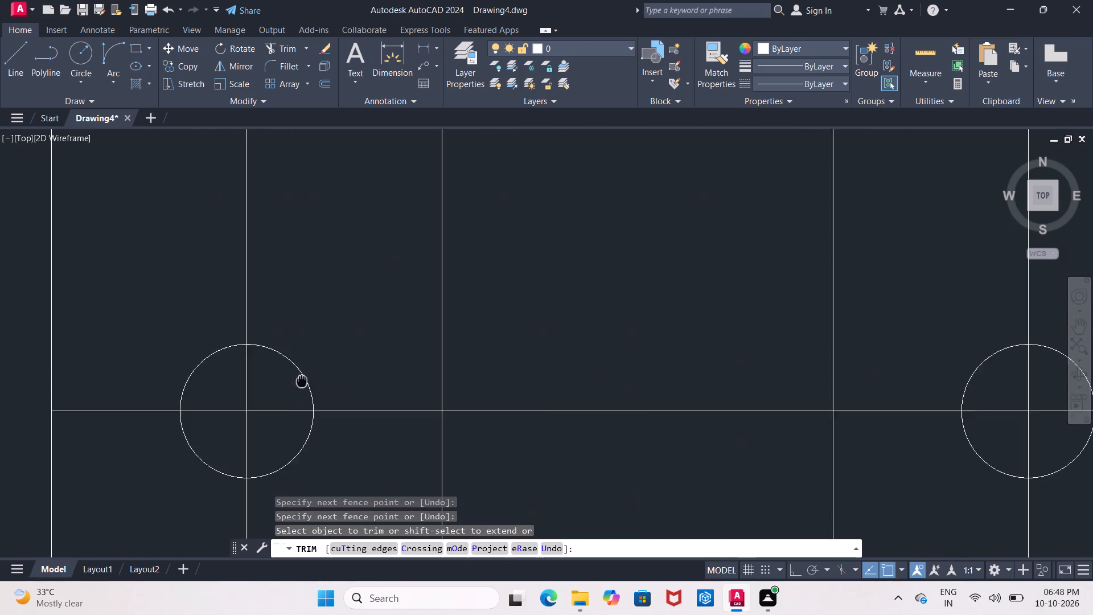
{"action": "middle_click_drag", "start_coordinate": [353, 364], "coordinate": [464, 306]}
{"action": "left_click_drag", "start_coordinate": [454, 319], "coordinate": [435, 316]}
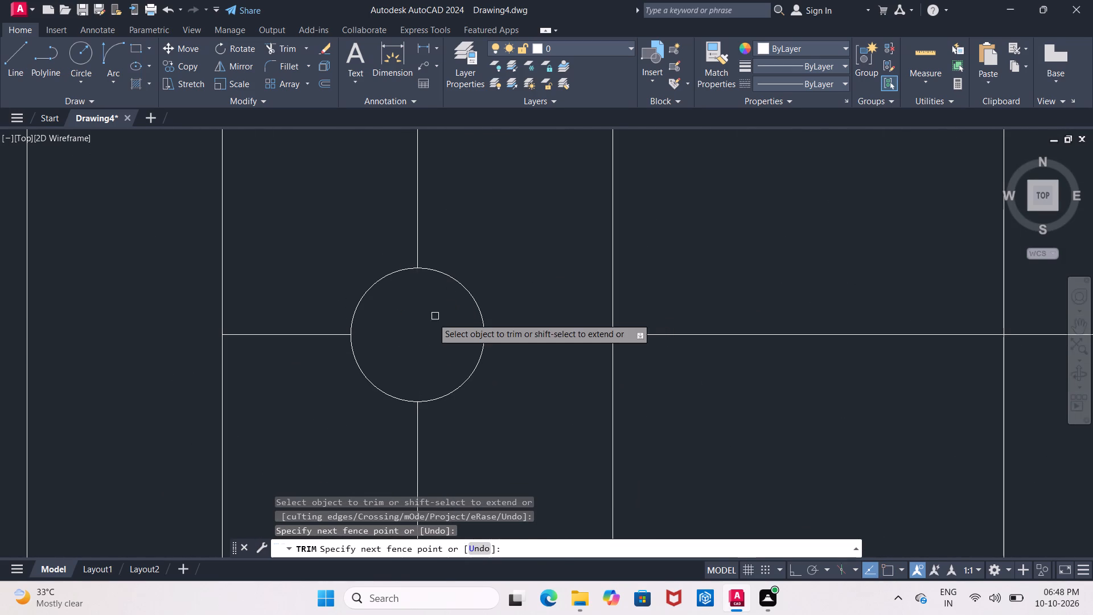
{"action": "scroll", "coordinate": [440, 323], "scroll_direction": "down", "scroll_amount": 4}
{"action": "scroll", "coordinate": [585, 329], "scroll_direction": "up", "scroll_amount": 3}
{"action": "left_click_drag", "start_coordinate": [532, 316], "coordinate": [529, 315]}
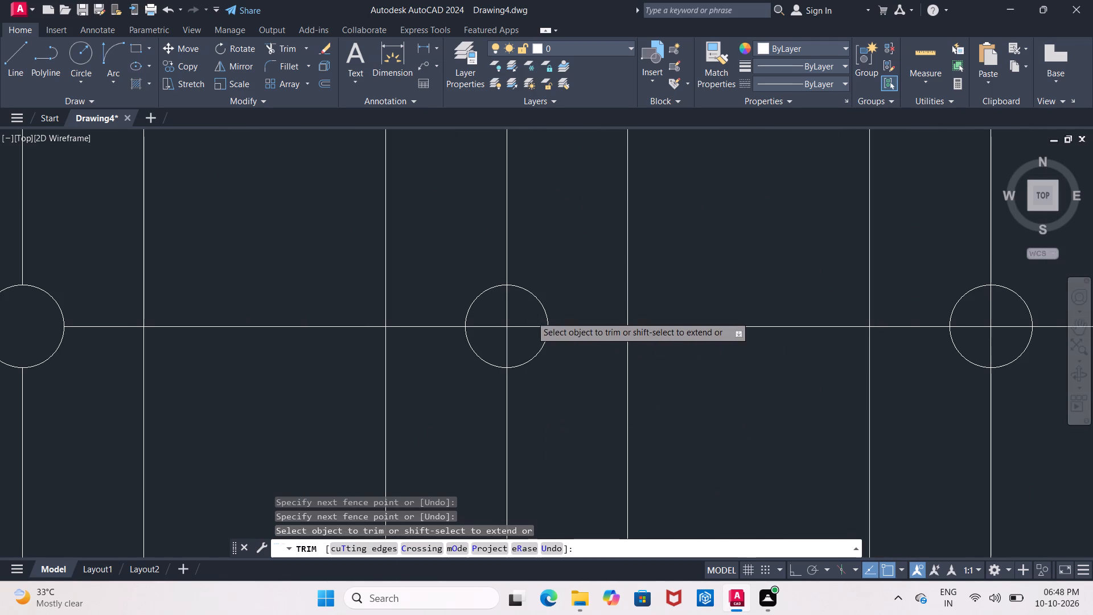
{"action": "left_click_drag", "start_coordinate": [529, 315], "coordinate": [513, 311]}
Trim the bar segments inside the third and fourth middle-row circles of the left window's grille.
{"action": "scroll", "coordinate": [518, 320], "scroll_direction": "down", "scroll_amount": 3}
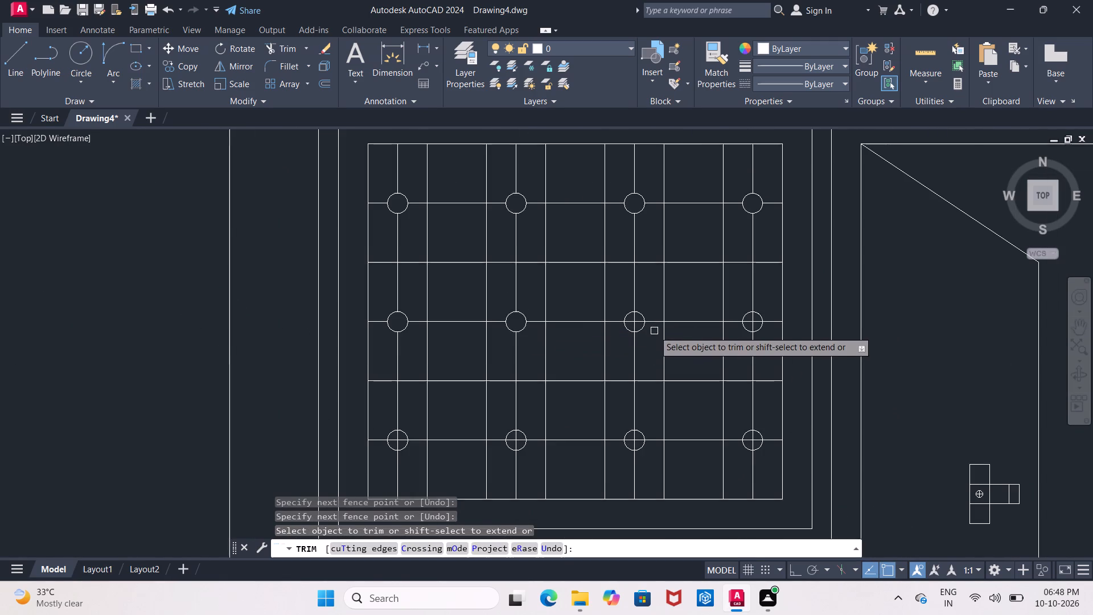
{"action": "scroll", "coordinate": [651, 322], "scroll_direction": "up", "scroll_amount": 5}
{"action": "left_click_drag", "start_coordinate": [573, 315], "coordinate": [470, 350]}
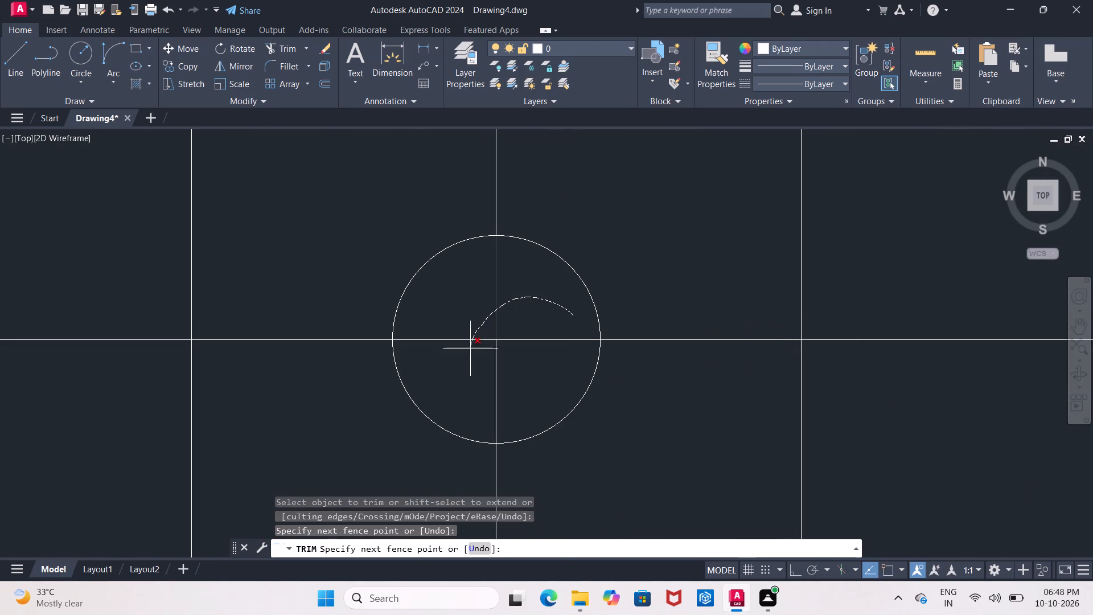
{"action": "left_click_drag", "start_coordinate": [470, 350], "coordinate": [523, 305]}
{"action": "scroll", "coordinate": [532, 321], "scroll_direction": "down", "scroll_amount": 2}
{"action": "scroll", "coordinate": [790, 336], "scroll_direction": "down", "scroll_amount": 1}
{"action": "middle_click_drag", "start_coordinate": [790, 336], "coordinate": [592, 311]}
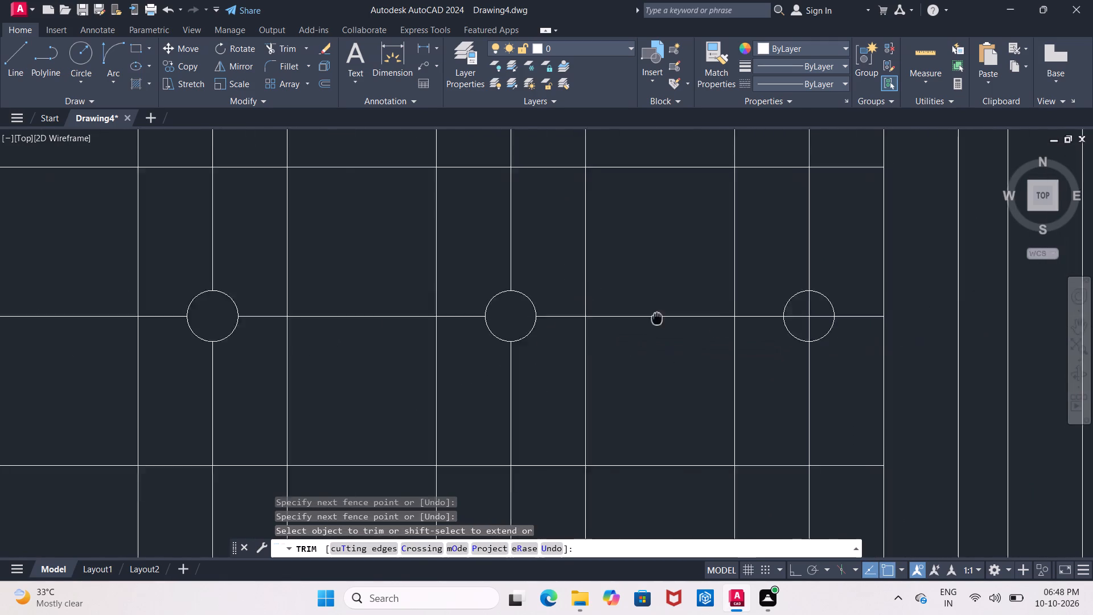
{"action": "middle_click_drag", "start_coordinate": [592, 311], "coordinate": [497, 319]}
{"action": "scroll", "coordinate": [651, 310], "scroll_direction": "up", "scroll_amount": 2}
{"action": "left_click_drag", "start_coordinate": [619, 309], "coordinate": [543, 325]}
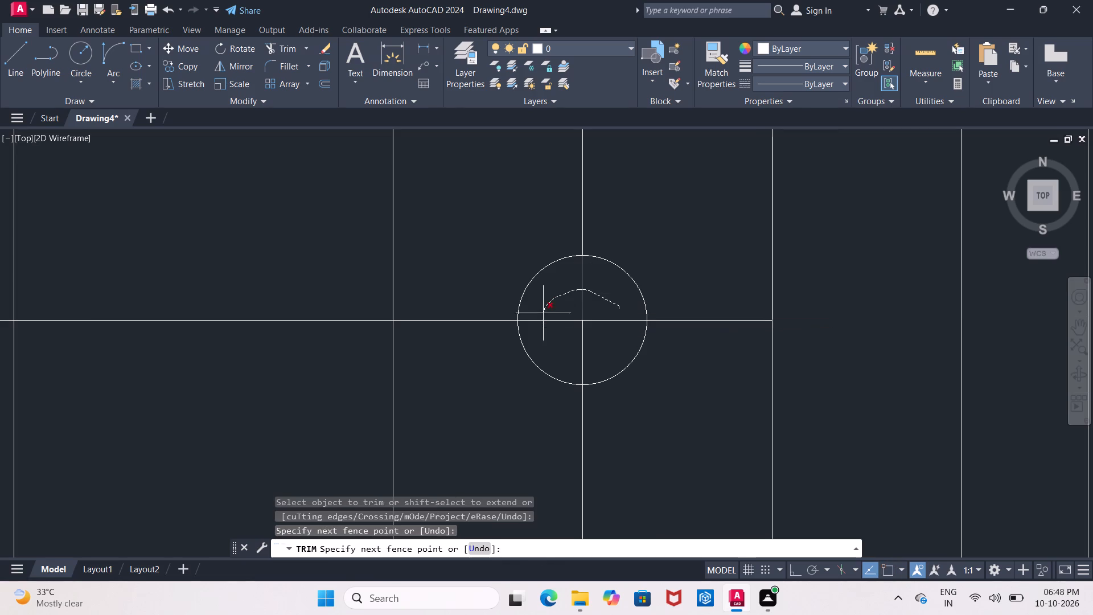
{"action": "left_click_drag", "start_coordinate": [543, 325], "coordinate": [593, 297]}
Trim the bar segments inside the fourth and third bottom-row circles of the left window's grille, counting from the left.
{"action": "scroll", "coordinate": [602, 313], "scroll_direction": "down", "scroll_amount": 6}
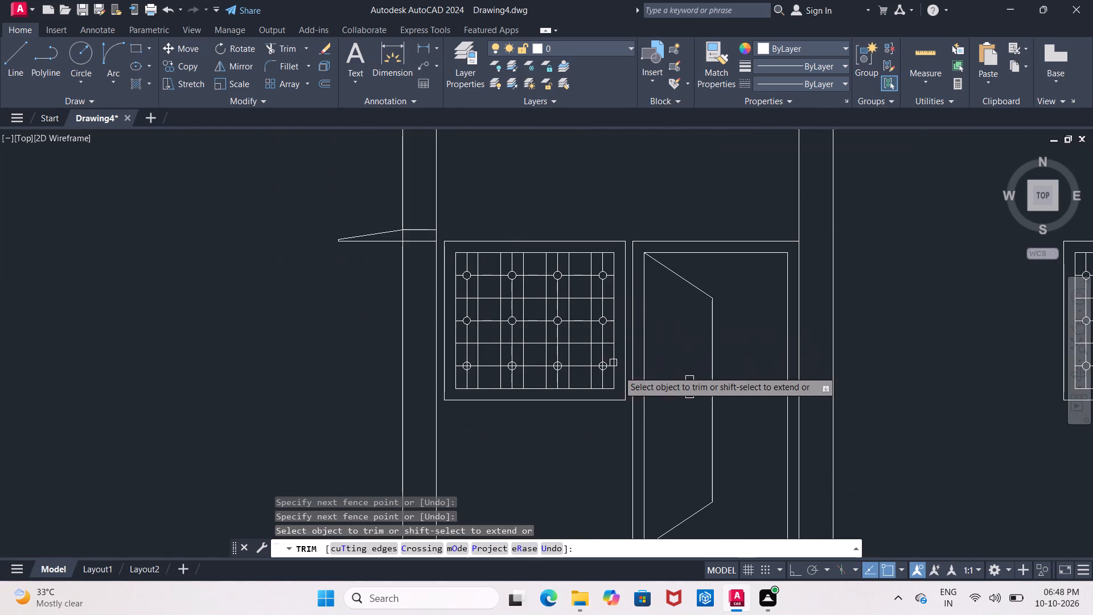
{"action": "scroll", "coordinate": [611, 377], "scroll_direction": "up", "scroll_amount": 5}
{"action": "left_click_drag", "start_coordinate": [560, 284], "coordinate": [518, 304]}
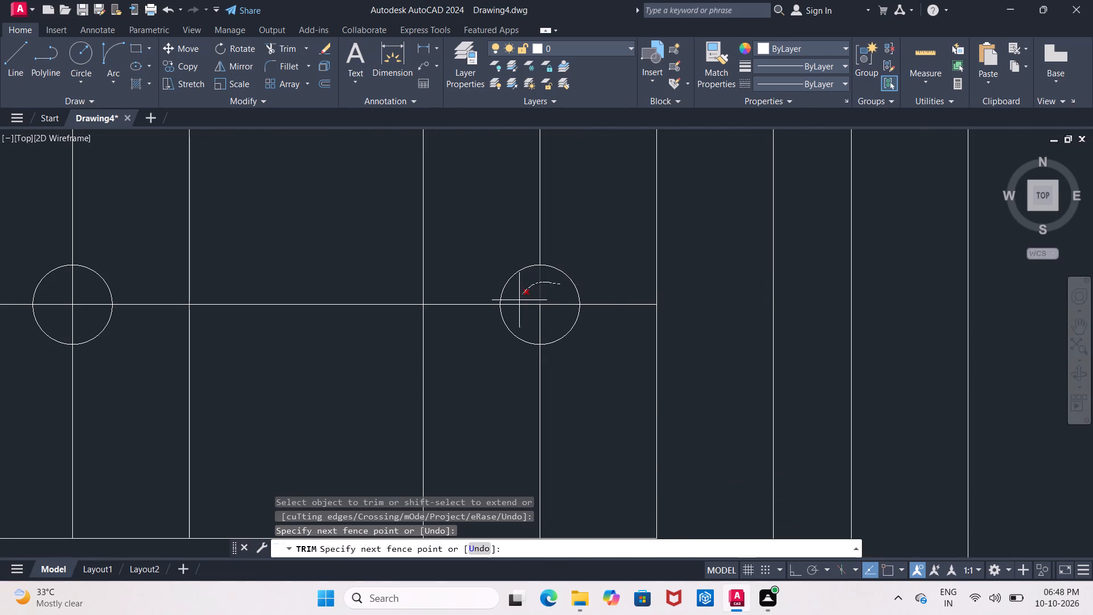
{"action": "left_click_drag", "start_coordinate": [518, 304], "coordinate": [546, 292]}
{"action": "scroll", "coordinate": [541, 302], "scroll_direction": "down", "scroll_amount": 3}
{"action": "scroll", "coordinate": [433, 306], "scroll_direction": "up", "scroll_amount": 2}
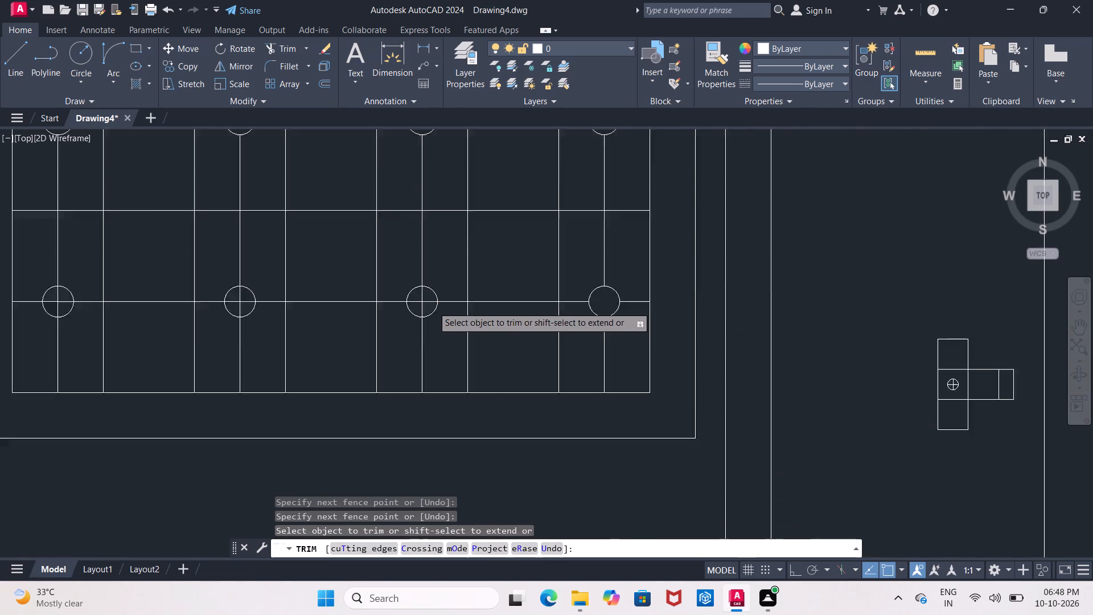
{"action": "scroll", "coordinate": [430, 303], "scroll_direction": "up", "scroll_amount": 1}
{"action": "left_click_drag", "start_coordinate": [419, 292], "coordinate": [416, 290]}
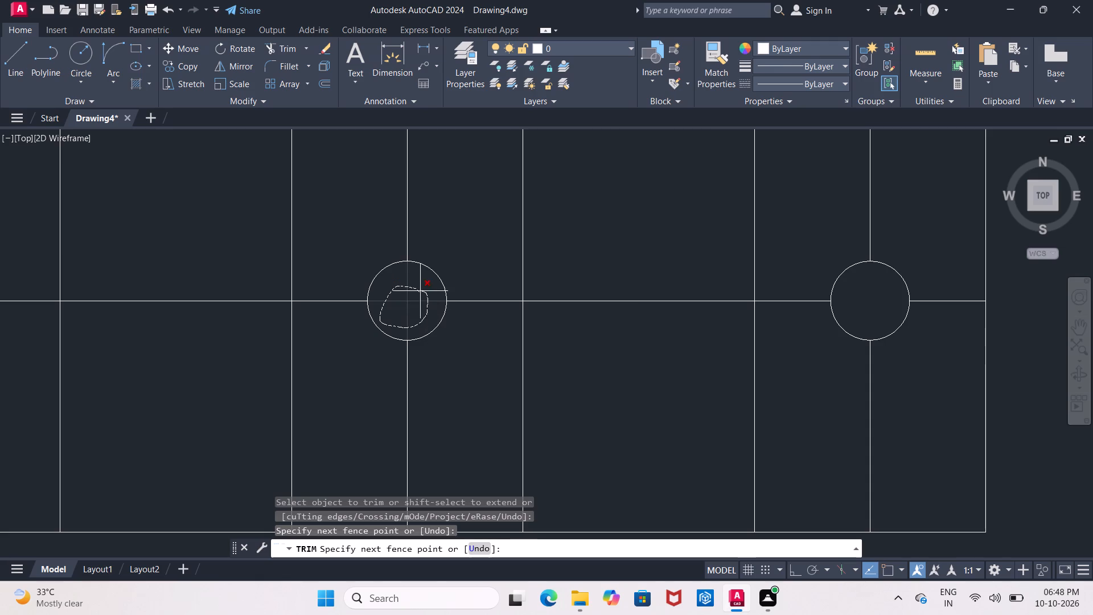
{"action": "left_click_drag", "start_coordinate": [416, 290], "coordinate": [412, 289]}
Trim the bar segments inside the second and first bottom-row circles of the left window's grille, and end trimming.
{"action": "scroll", "coordinate": [423, 295], "scroll_direction": "down", "scroll_amount": 3}
{"action": "scroll", "coordinate": [305, 297], "scroll_direction": "up", "scroll_amount": 3}
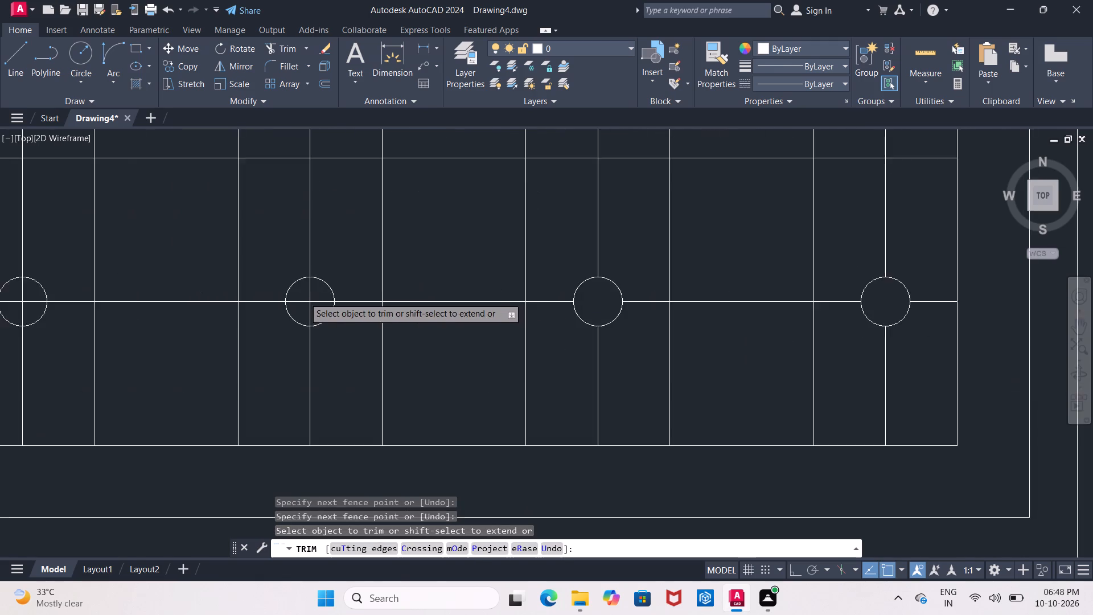
{"action": "scroll", "coordinate": [304, 297], "scroll_direction": "up", "scroll_amount": 3}
{"action": "left_click_drag", "start_coordinate": [377, 318], "coordinate": [388, 339]}
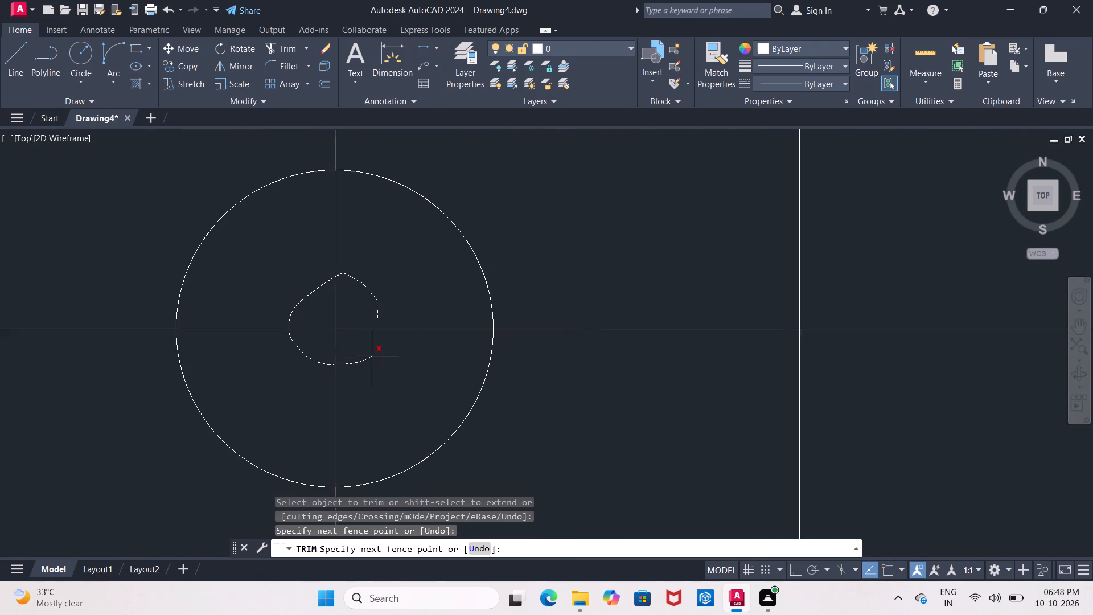
{"action": "left_click_drag", "start_coordinate": [388, 339], "coordinate": [385, 304]}
{"action": "scroll", "coordinate": [382, 310], "scroll_direction": "down", "scroll_amount": 7}
{"action": "scroll", "coordinate": [307, 320], "scroll_direction": "up", "scroll_amount": 4}
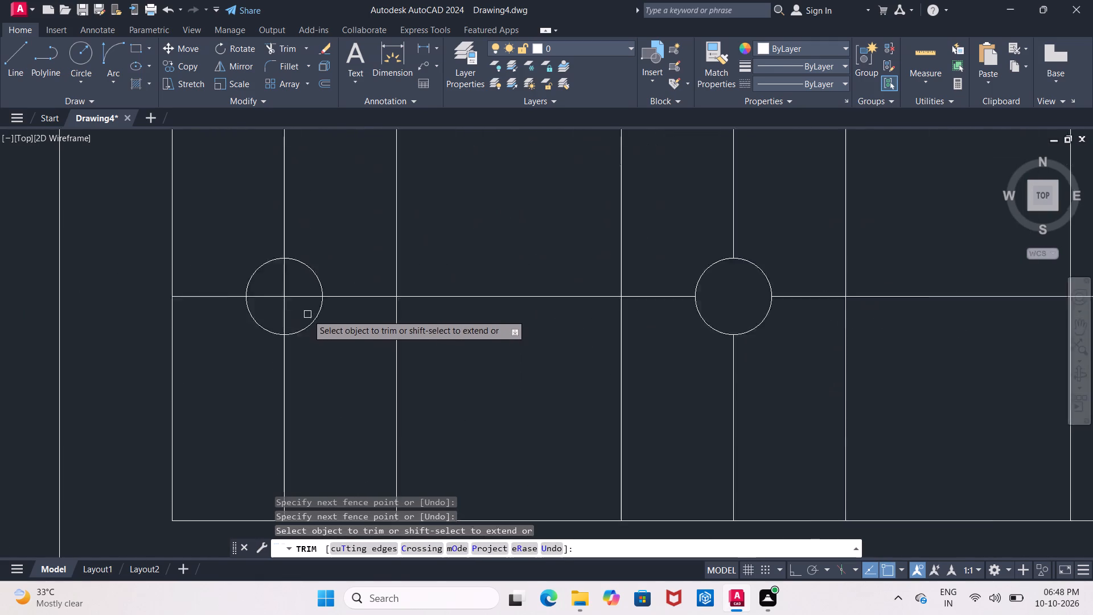
{"action": "scroll", "coordinate": [307, 314], "scroll_direction": "up", "scroll_amount": 1}
{"action": "left_click_drag", "start_coordinate": [306, 273], "coordinate": [294, 270]}
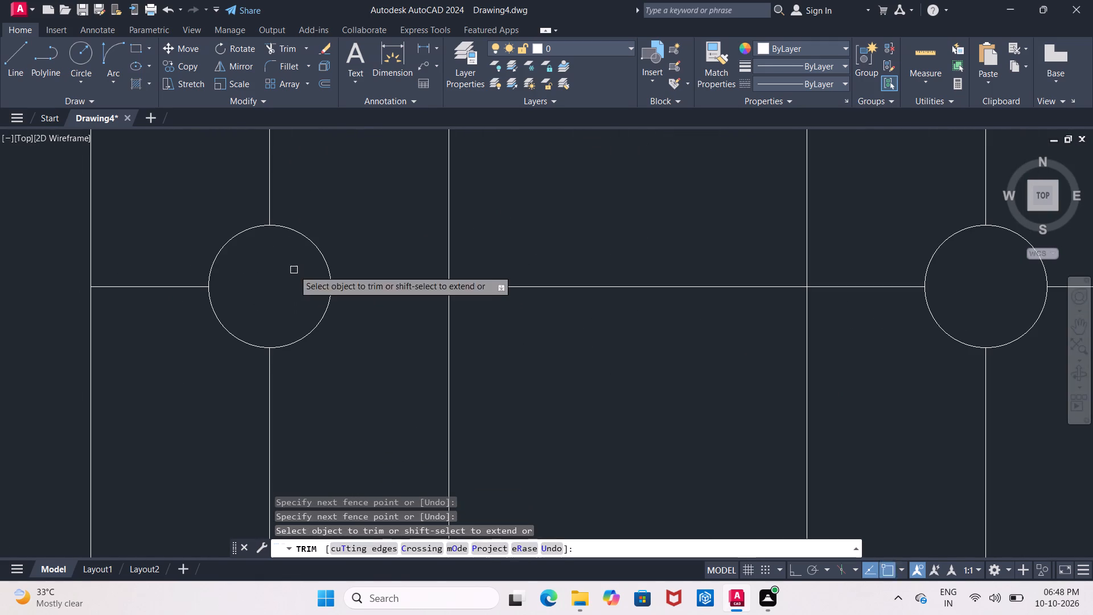
{"action": "scroll", "coordinate": [297, 270], "scroll_direction": "down", "scroll_amount": 5}
{"action": "scroll", "coordinate": [454, 357], "scroll_direction": "down", "scroll_amount": 2}
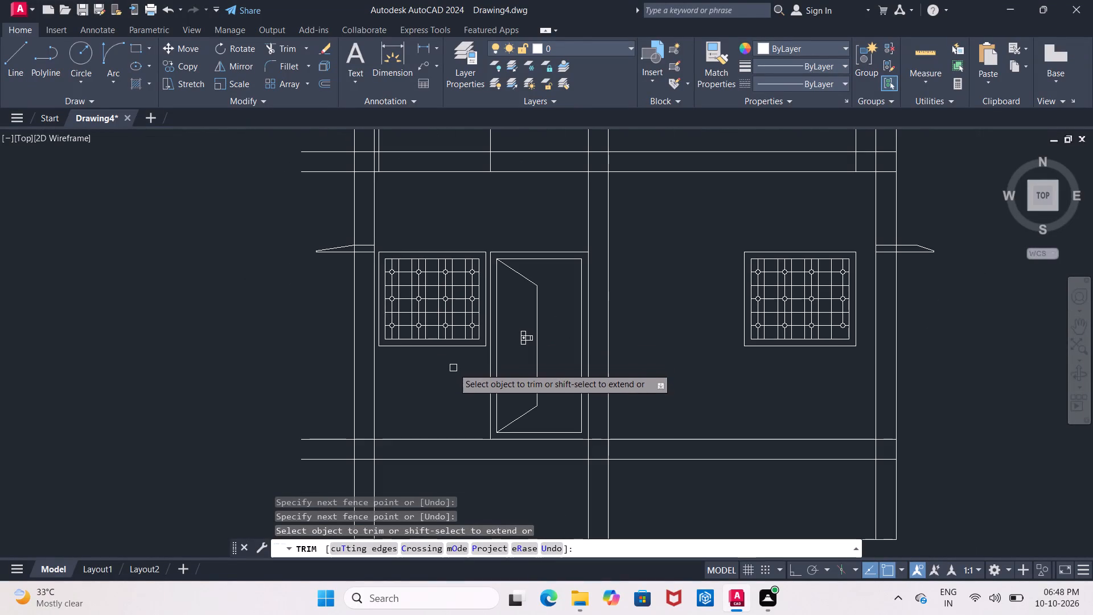
{"action": "middle_click_drag", "start_coordinate": [451, 370], "coordinate": [398, 387]}
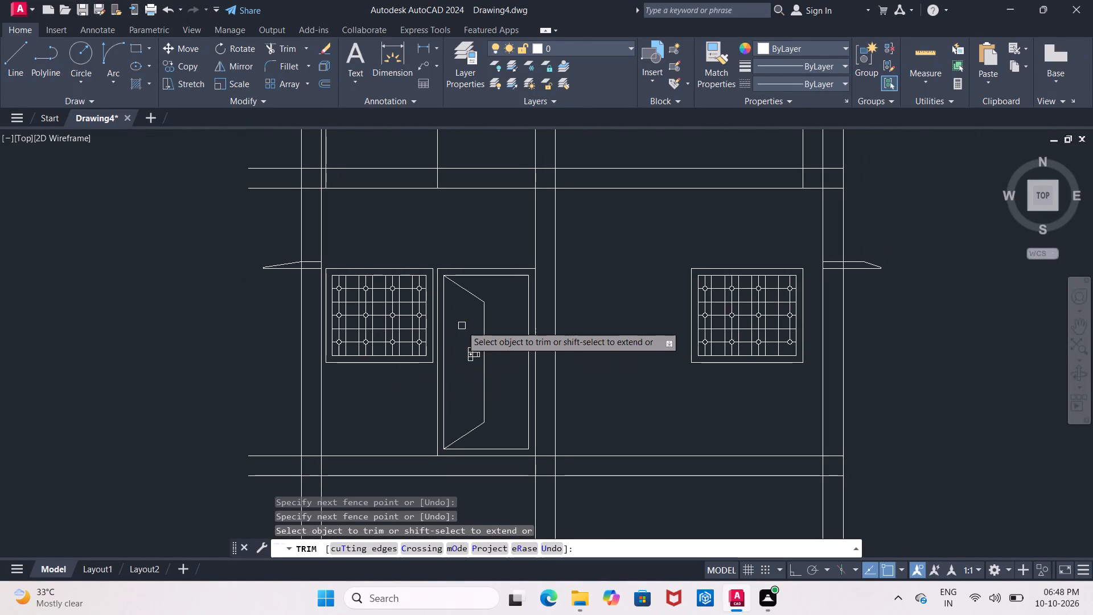
{"action": "middle_click_drag", "start_coordinate": [463, 314], "coordinate": [450, 342]}
{"action": "scroll", "coordinate": [449, 339], "scroll_direction": "up", "scroll_amount": 3}
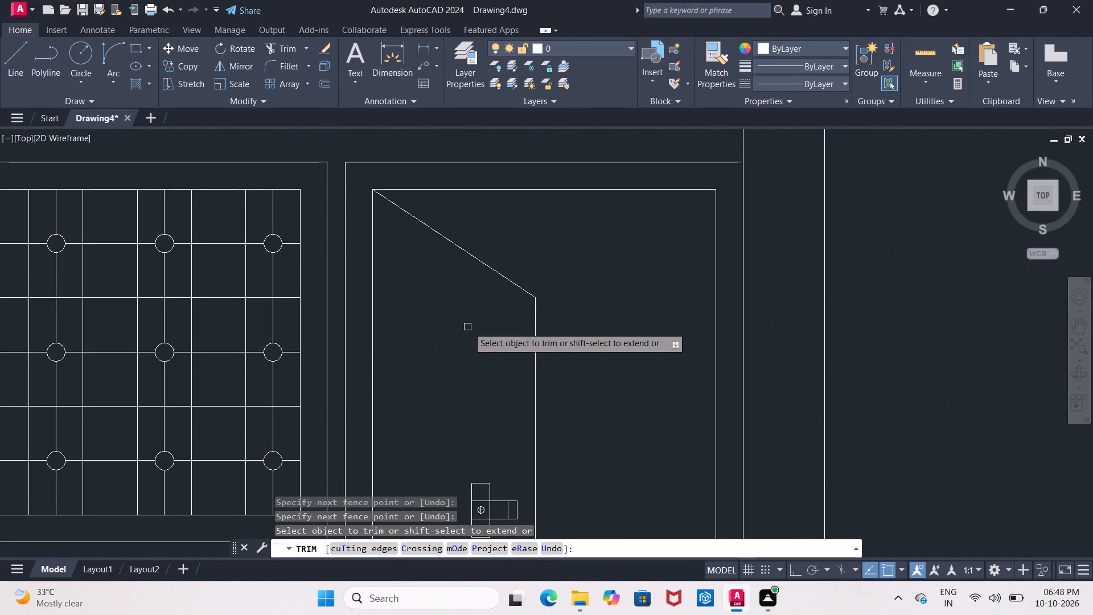
{"action": "key", "text": "Escape"}
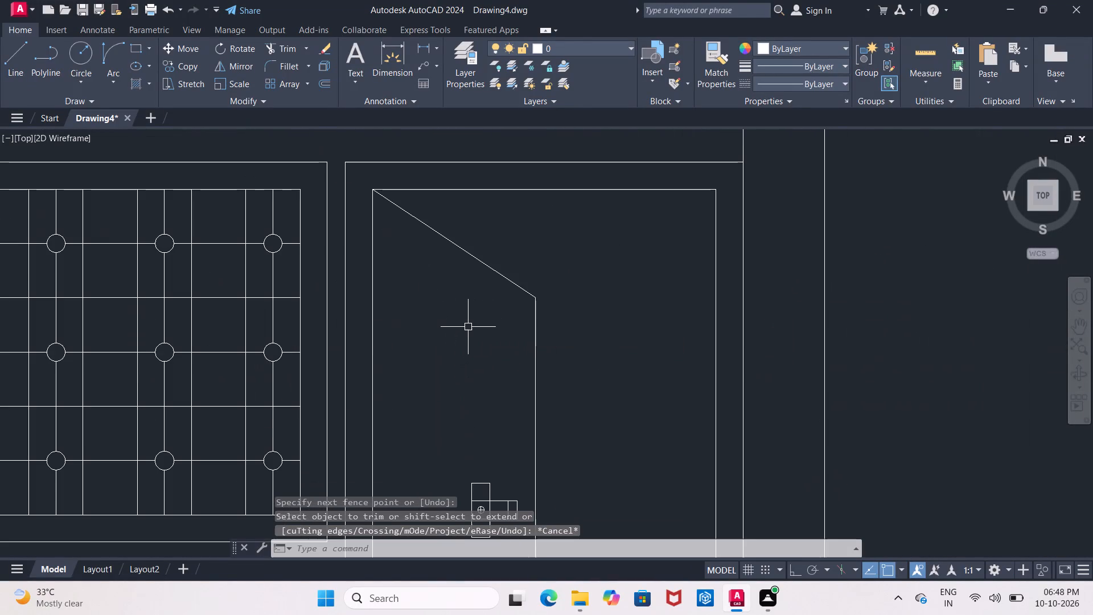
Offset the open door leaf's sloping top edge, hinge-side edge and handle-side edge 2" inward.
{"action": "key", "text": "o"}
{"action": "key", "text": "Return"}
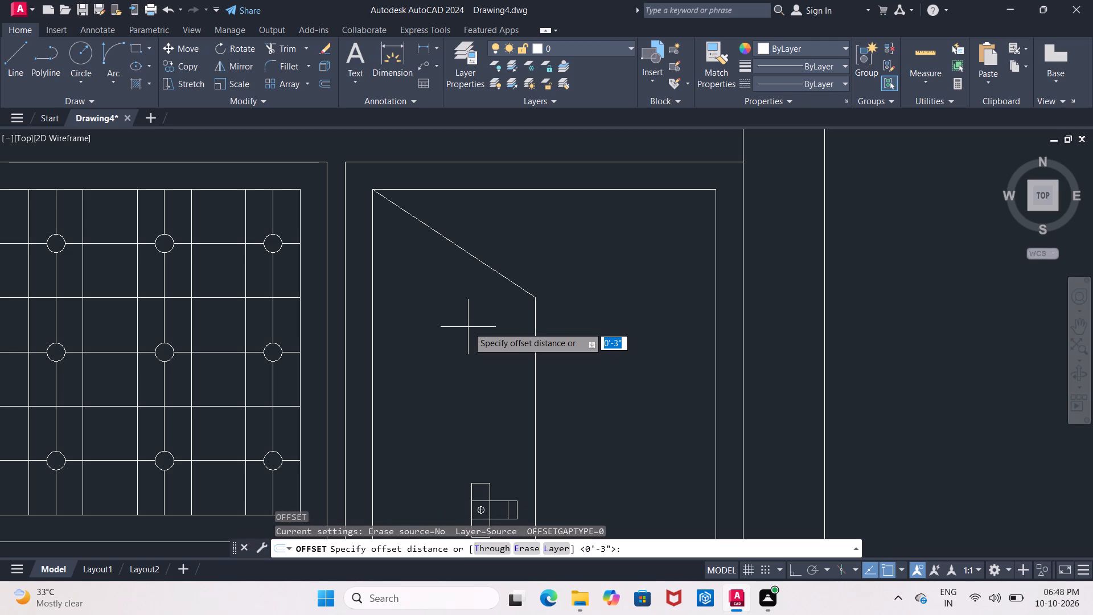
{"action": "type", "text": "2\""}
{"action": "key", "text": "Return"}
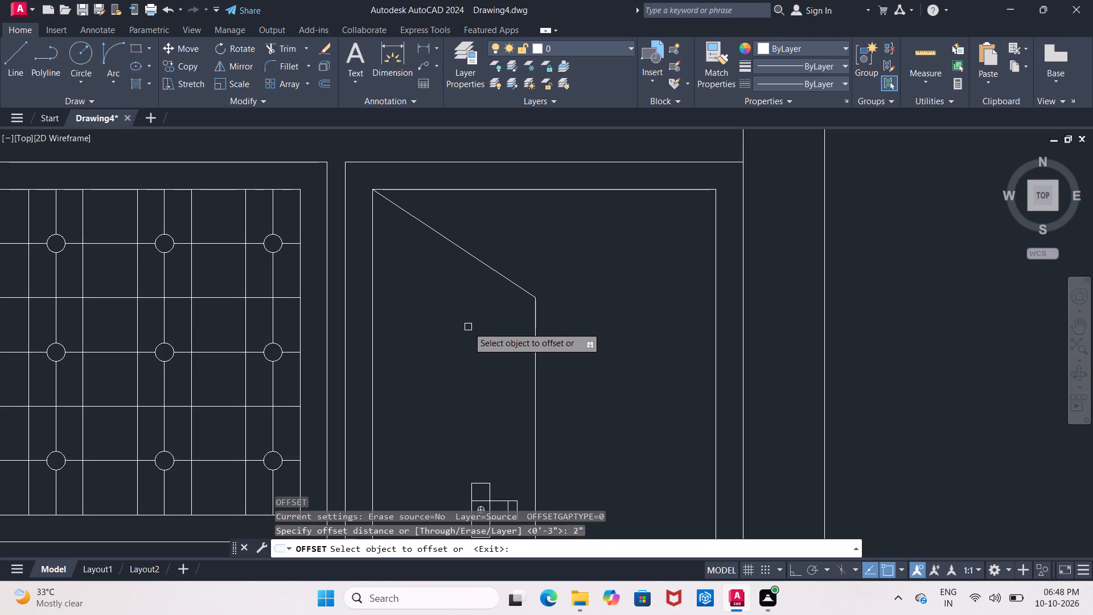
{"action": "left_click", "coordinate": [480, 257]}
{"action": "left_click", "coordinate": [459, 282]}
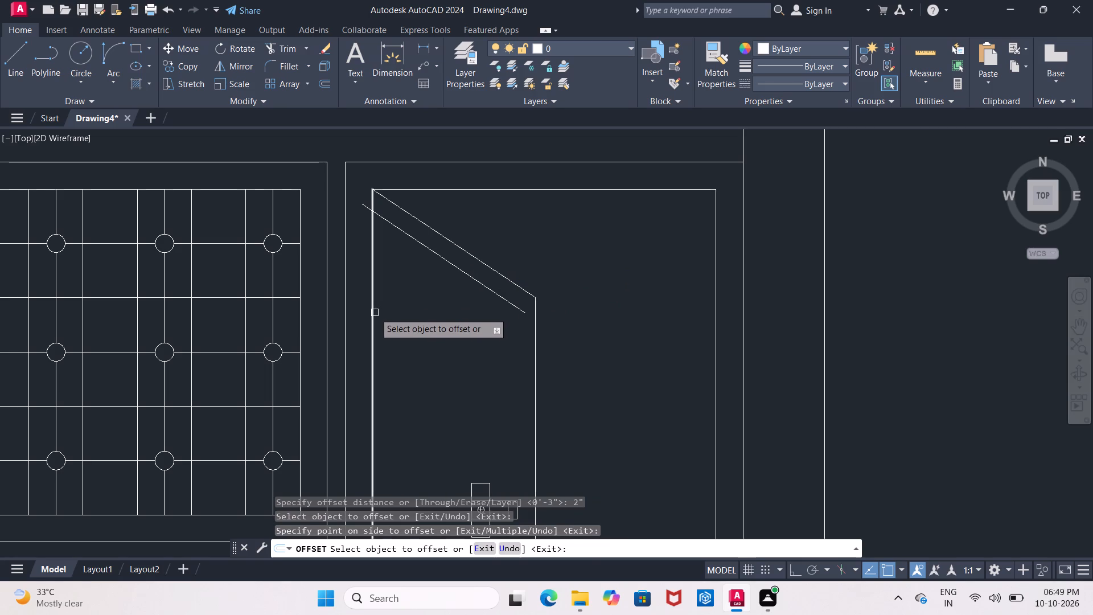
{"action": "left_click", "coordinate": [375, 313]}
{"action": "left_click", "coordinate": [385, 311]}
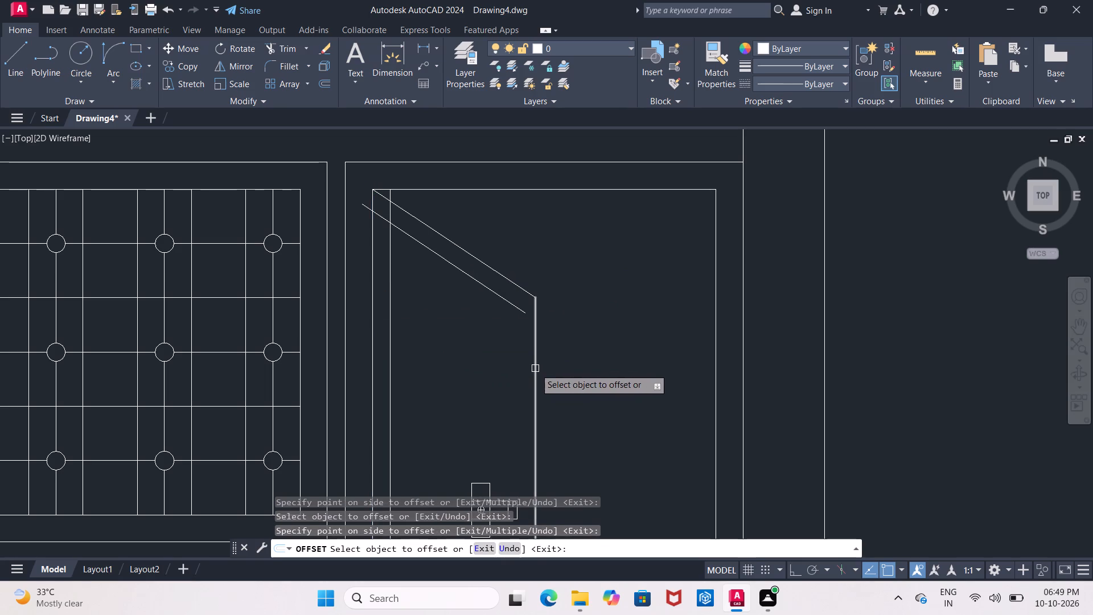
{"action": "left_click", "coordinate": [535, 368]}
{"action": "left_click", "coordinate": [511, 371]}
Offset the door leaf's sloping bottom edge 2" inward and end the offset command.
{"action": "scroll", "coordinate": [511, 371], "scroll_direction": "down", "scroll_amount": 1}
{"action": "middle_click_drag", "start_coordinate": [511, 371], "coordinate": [502, 254]}
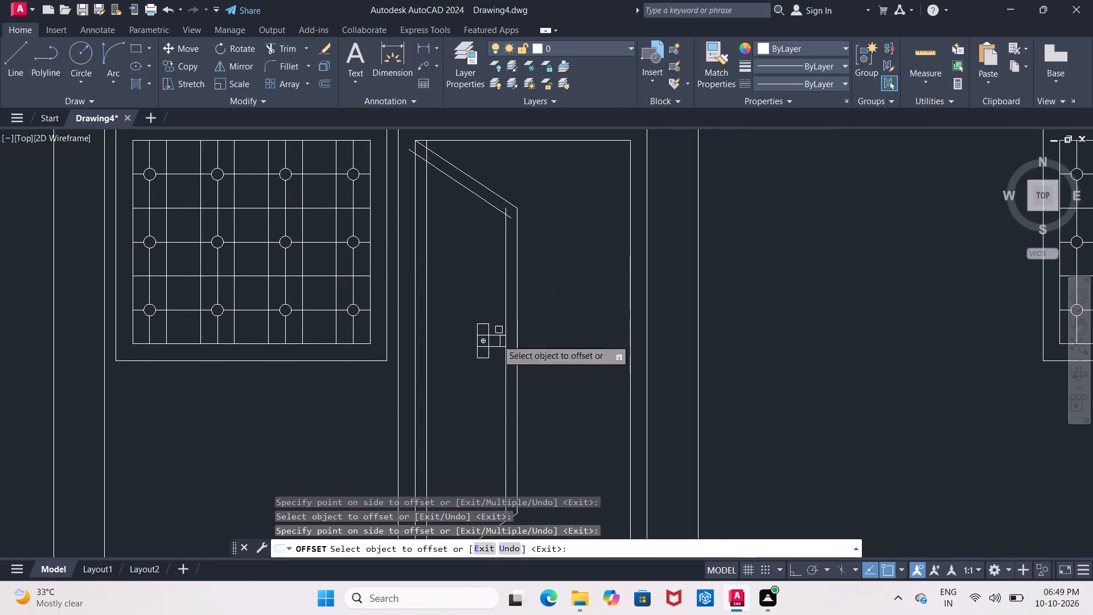
{"action": "middle_click_drag", "start_coordinate": [481, 383], "coordinate": [474, 225]}
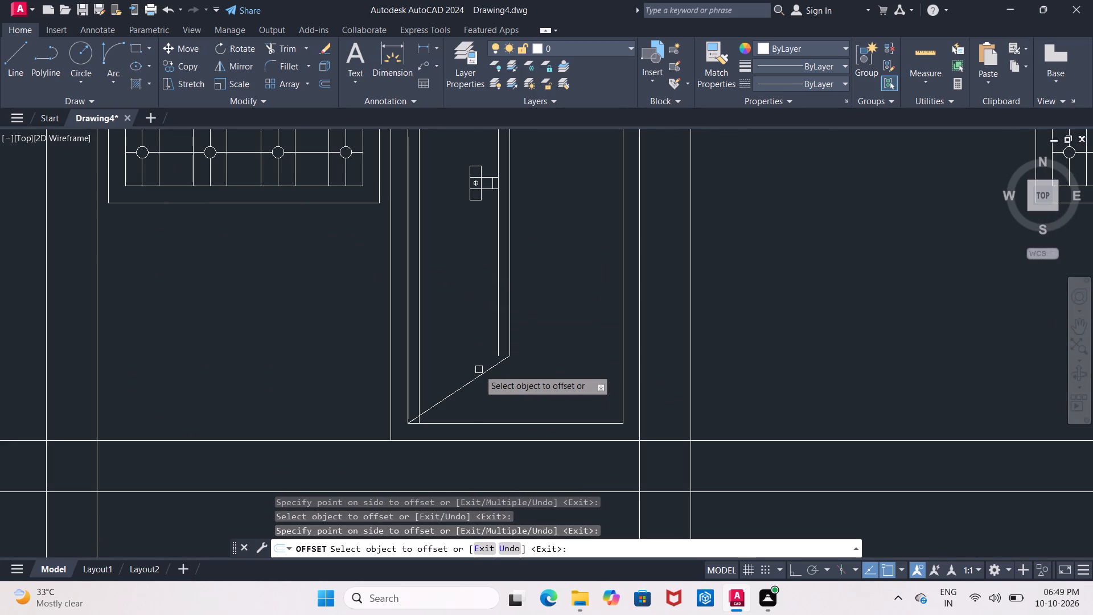
{"action": "left_click", "coordinate": [480, 372]}
{"action": "left_click", "coordinate": [470, 335]}
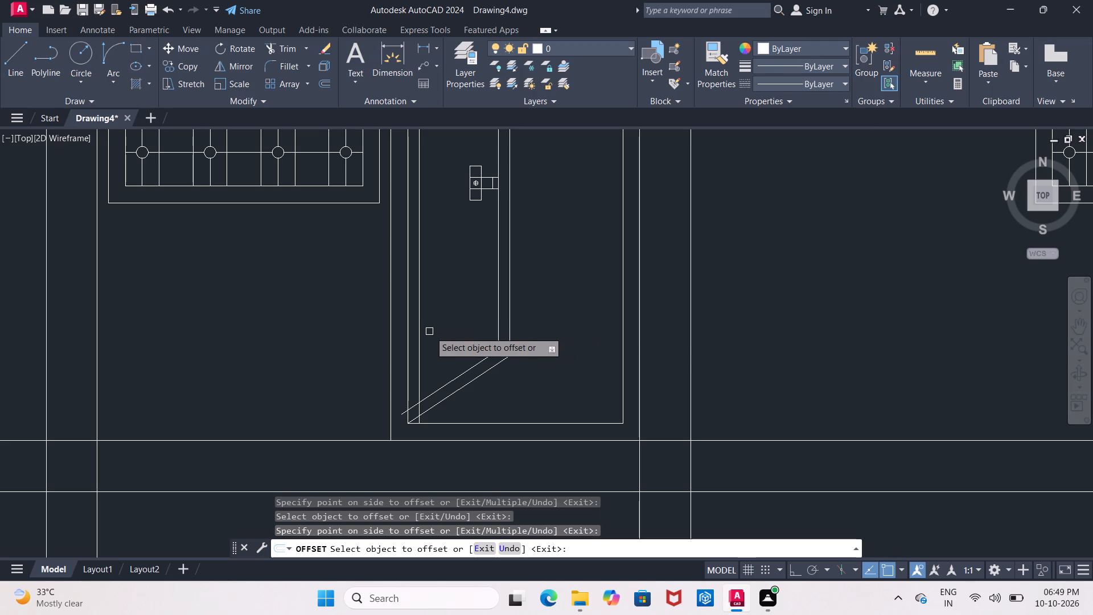
{"action": "scroll", "coordinate": [435, 331], "scroll_direction": "down", "scroll_amount": 1}
{"action": "middle_click_drag", "start_coordinate": [435, 331], "coordinate": [424, 367]}
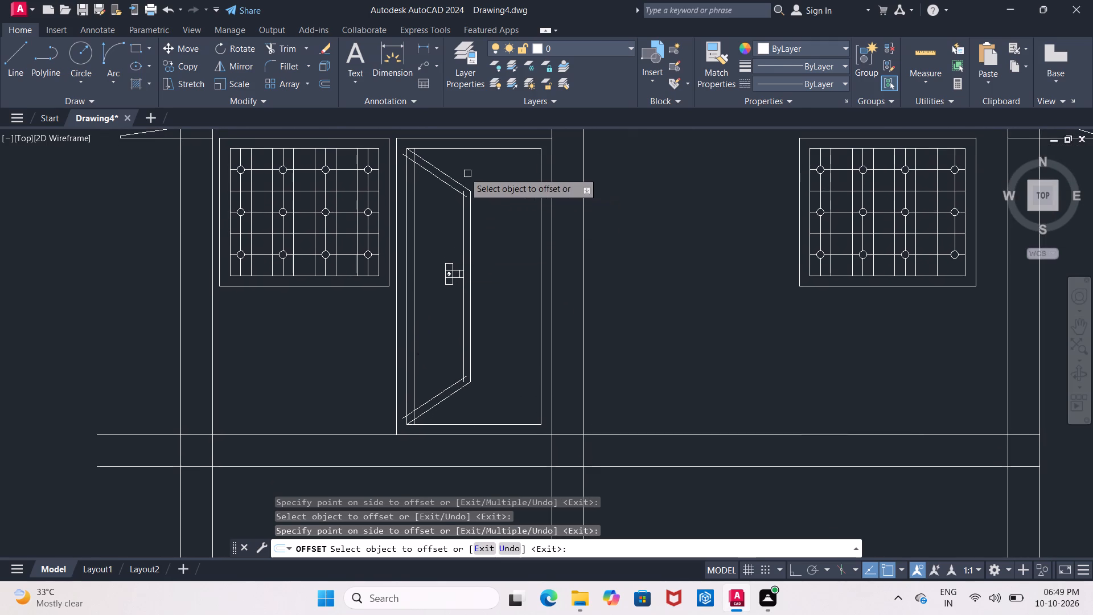
{"action": "scroll", "coordinate": [458, 158], "scroll_direction": "up", "scroll_amount": 2}
{"action": "middle_click_drag", "start_coordinate": [447, 177], "coordinate": [499, 210]}
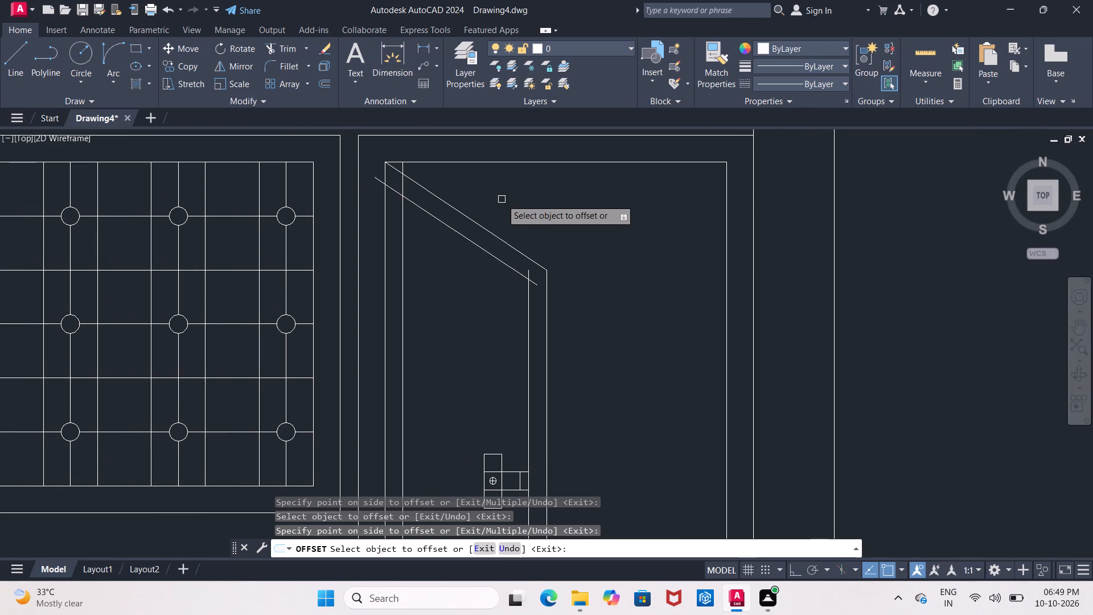
{"action": "key", "text": "Escape"}
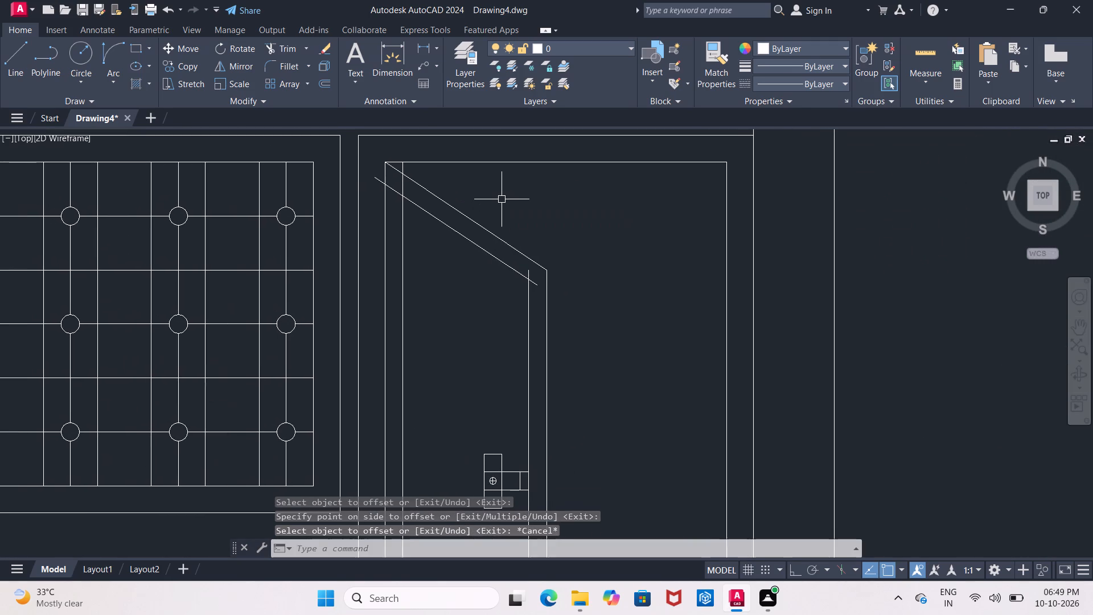
Trim the overshooting offset lines at the door leaf's upper hinge-side corner so the inner border meets cleanly.
{"action": "type", "text": "tr"}
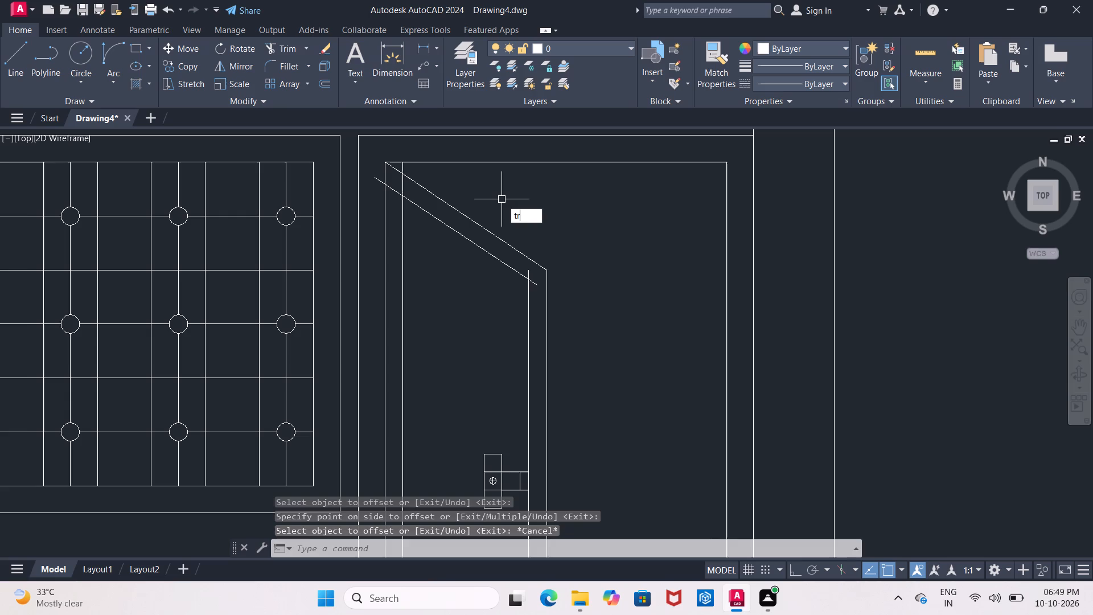
{"action": "key", "text": "Return"}
{"action": "key", "text": "Return"}
{"action": "scroll", "coordinate": [411, 163], "scroll_direction": "up", "scroll_amount": 2}
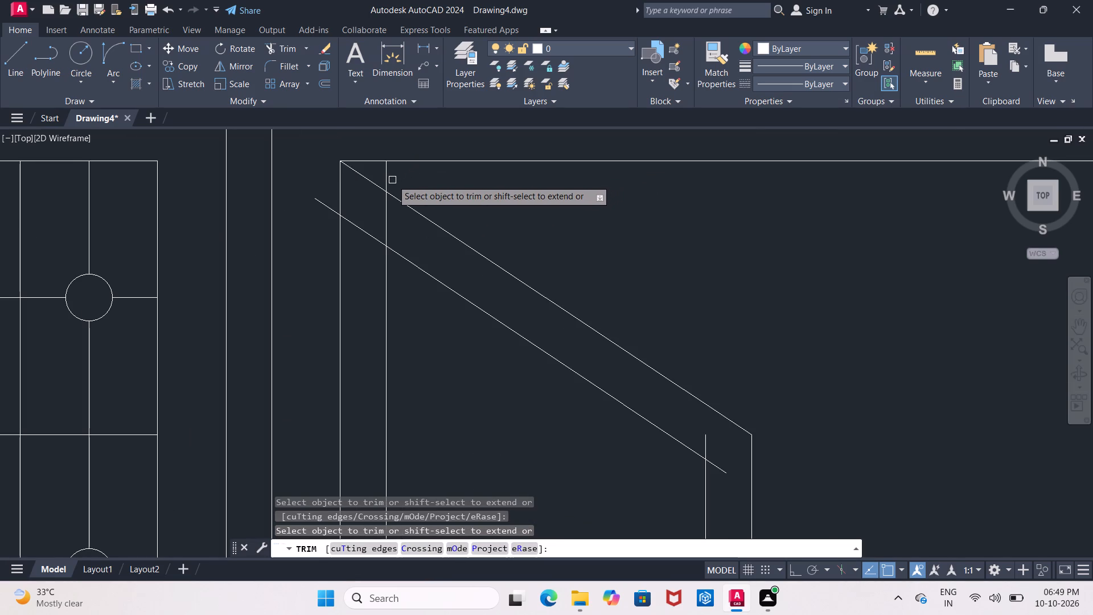
{"action": "left_click", "coordinate": [388, 179]}
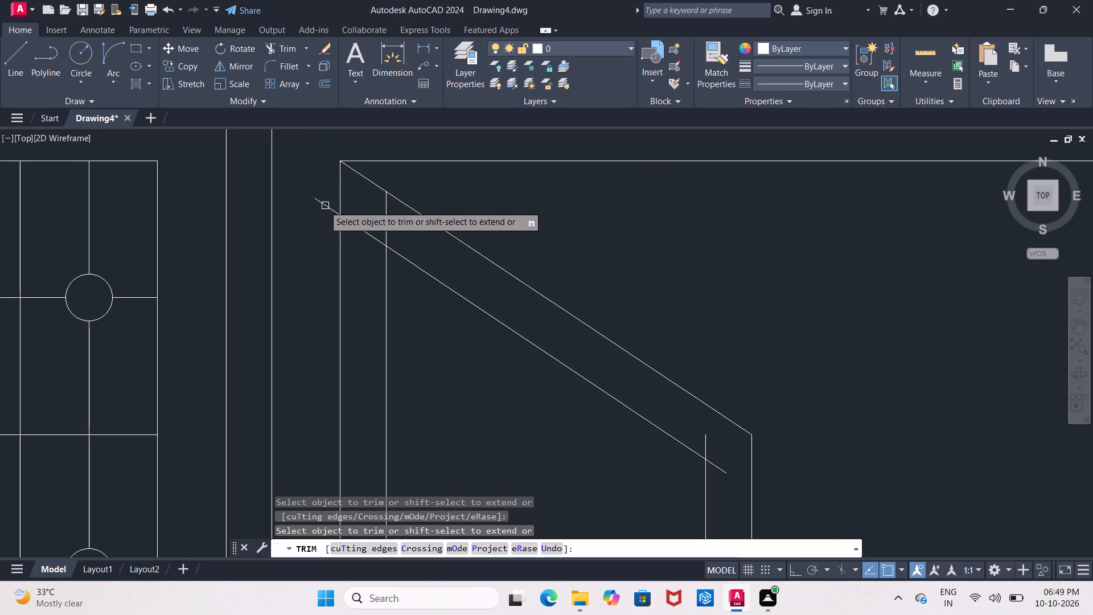
{"action": "left_click", "coordinate": [322, 202]}
{"action": "scroll", "coordinate": [363, 264], "scroll_direction": "down", "scroll_amount": 1}
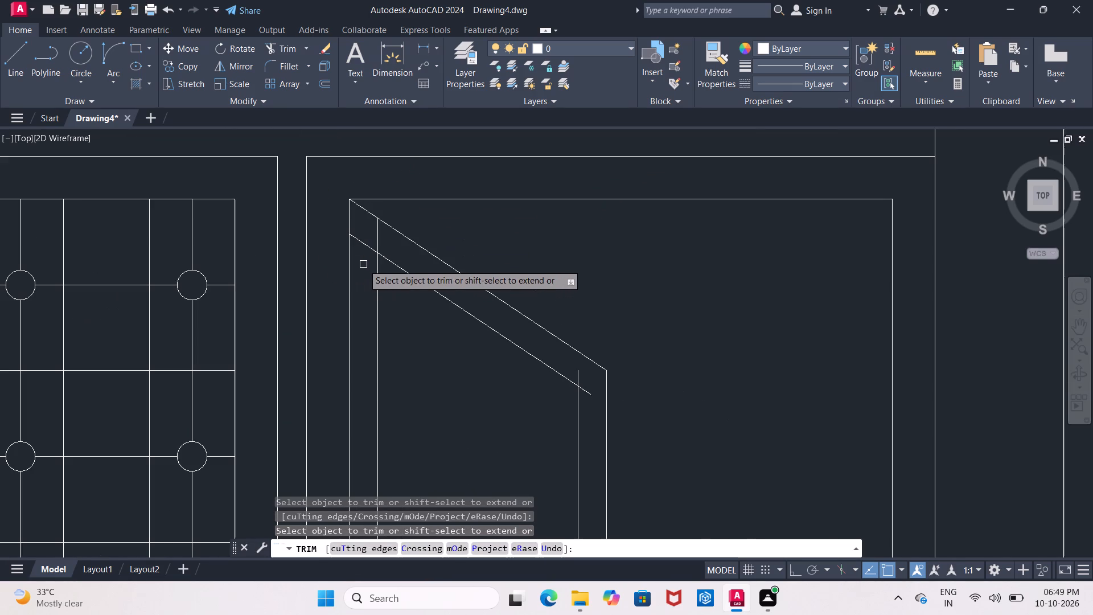
{"action": "scroll", "coordinate": [368, 255], "scroll_direction": "down", "scroll_amount": 1}
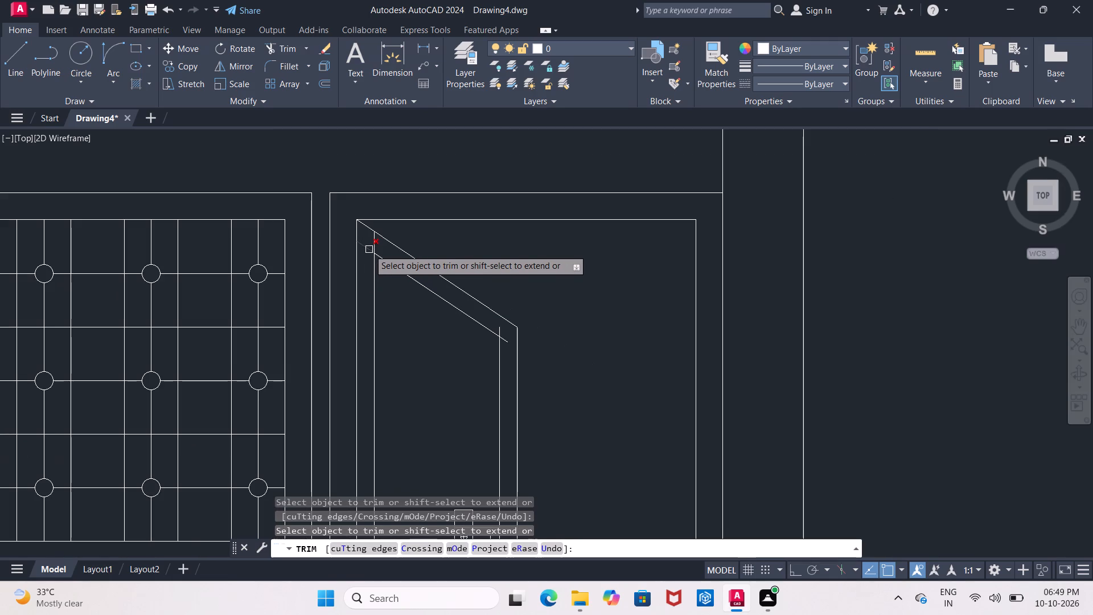
{"action": "left_click", "coordinate": [369, 249]}
{"action": "left_click", "coordinate": [372, 245]}
Trim the overshooting offset lines at the door leaf's lower hinge-side corner.
{"action": "scroll", "coordinate": [368, 259], "scroll_direction": "down", "scroll_amount": 3}
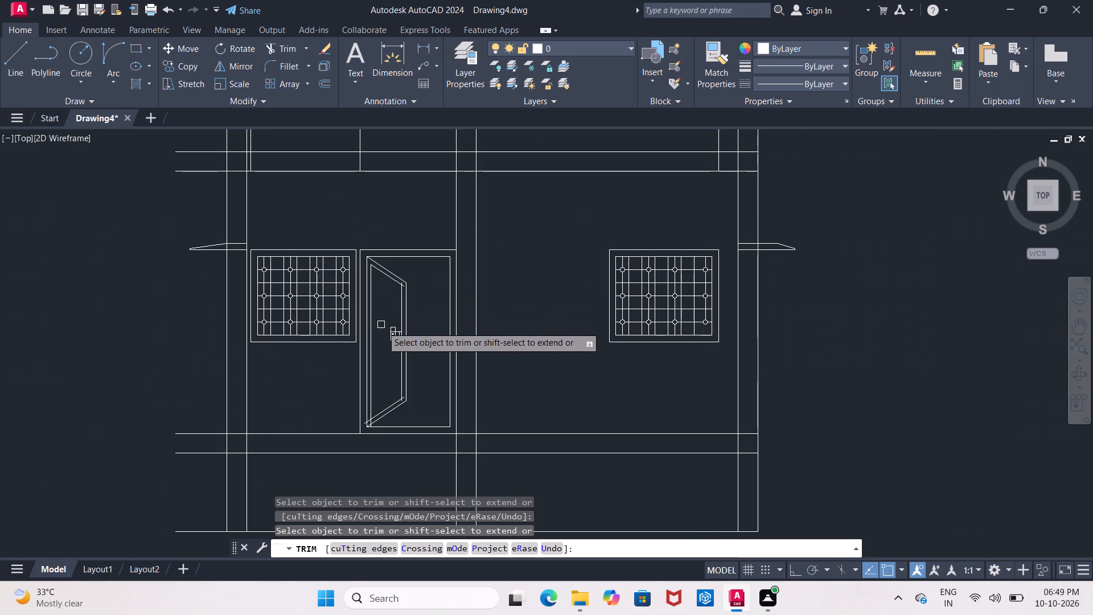
{"action": "scroll", "coordinate": [383, 329], "scroll_direction": "up", "scroll_amount": 3}
{"action": "middle_click_drag", "start_coordinate": [380, 333], "coordinate": [397, 85]}
{"action": "scroll", "coordinate": [391, 103], "scroll_direction": "down", "scroll_amount": 1}
{"action": "middle_click_drag", "start_coordinate": [372, 327], "coordinate": [397, 165]}
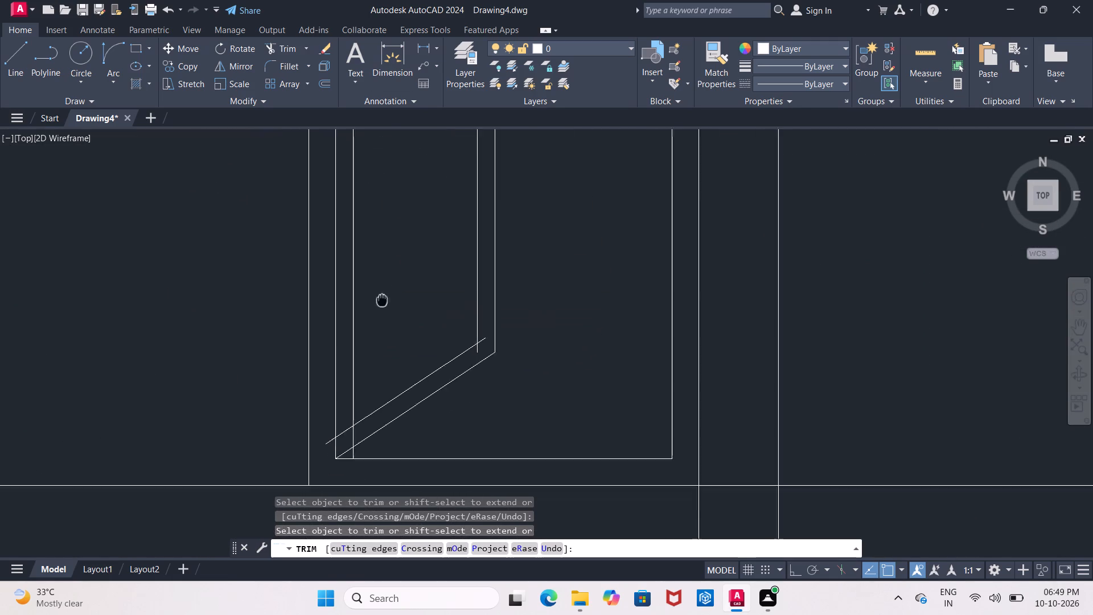
{"action": "middle_click_drag", "start_coordinate": [397, 165], "coordinate": [397, 148]}
{"action": "scroll", "coordinate": [363, 274], "scroll_direction": "up", "scroll_amount": 2}
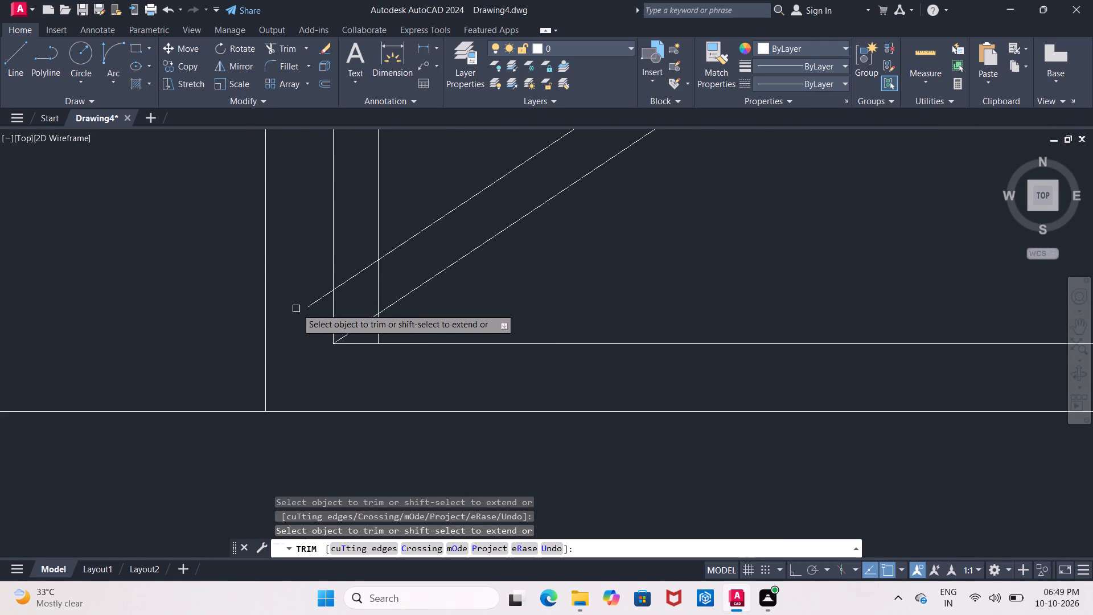
{"action": "left_click", "coordinate": [319, 299]}
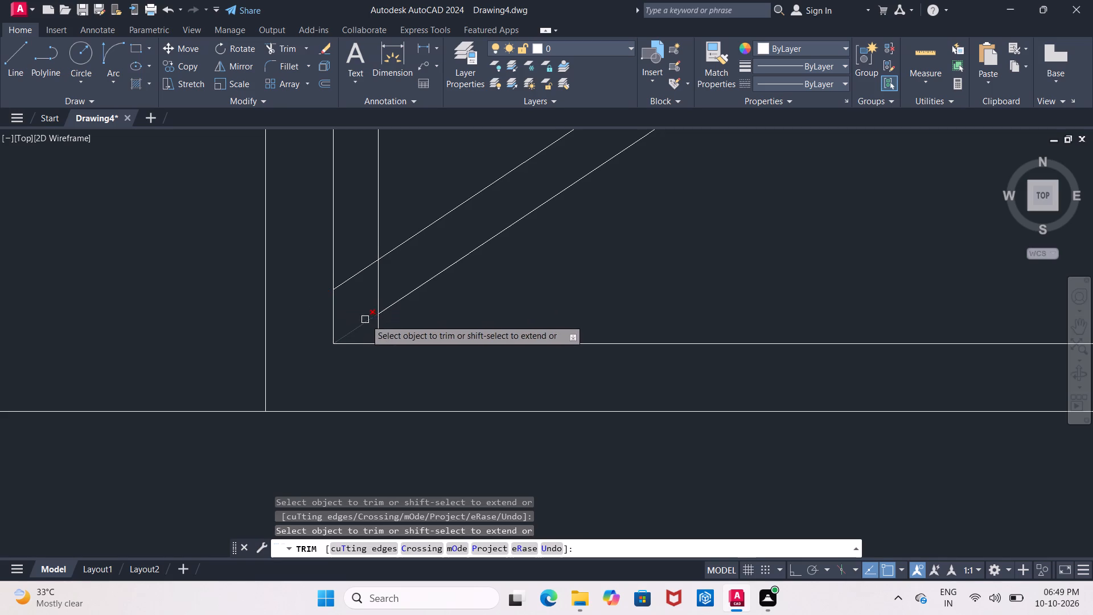
{"action": "left_click", "coordinate": [377, 333]}
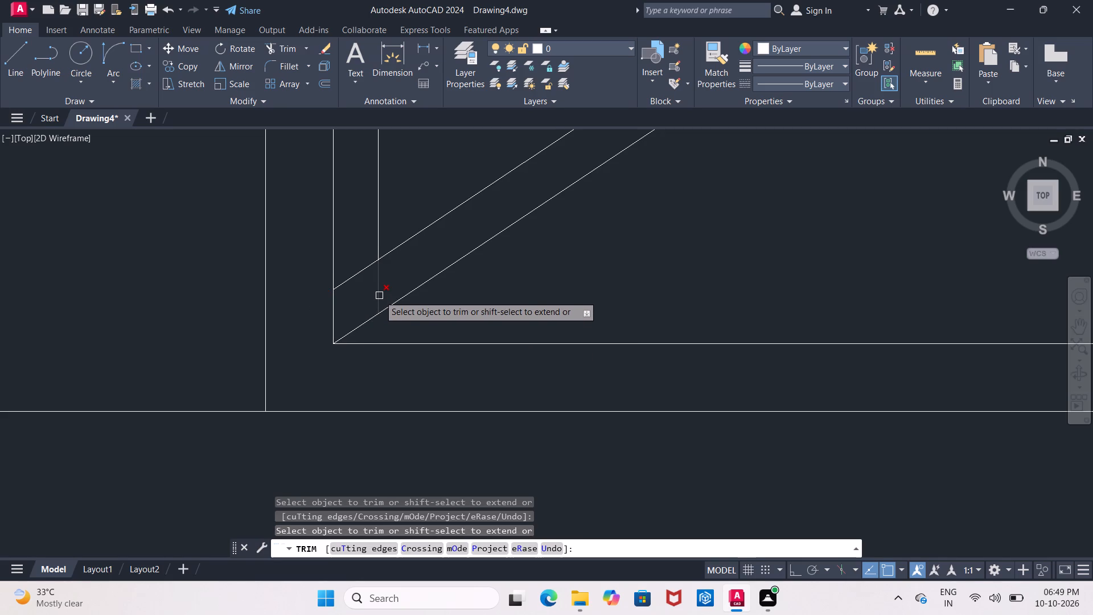
{"action": "left_click", "coordinate": [377, 288]}
{"action": "left_click", "coordinate": [365, 269]}
Trim both overshooting line ends at the inner border's lower handle-side corner.
{"action": "scroll", "coordinate": [365, 269], "scroll_direction": "down", "scroll_amount": 3}
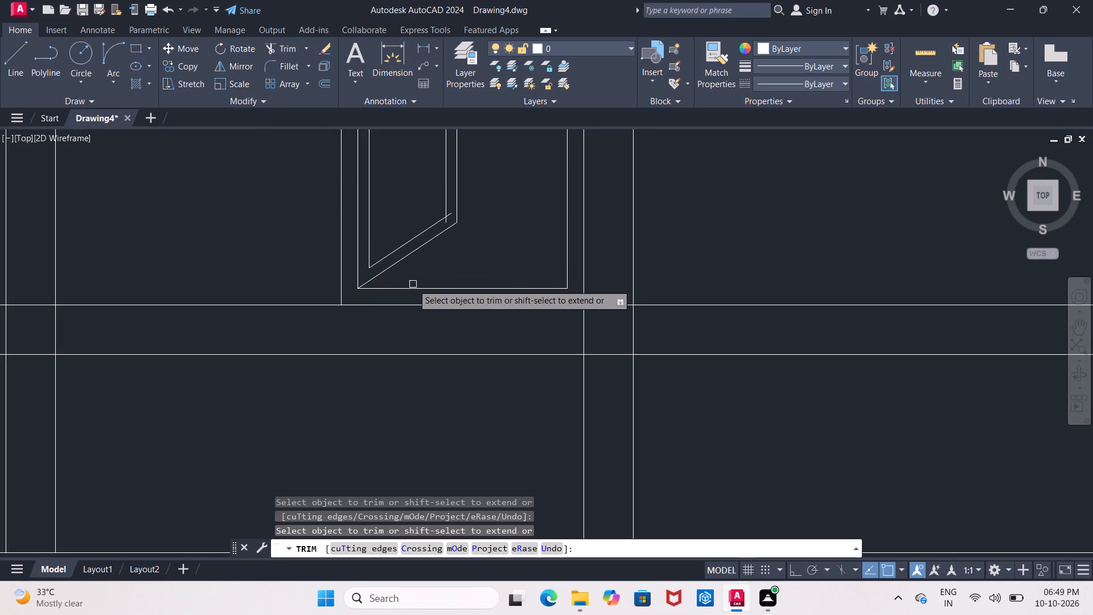
{"action": "middle_click_drag", "start_coordinate": [438, 253], "coordinate": [369, 306]}
{"action": "scroll", "coordinate": [369, 306], "scroll_direction": "up", "scroll_amount": 1}
{"action": "scroll", "coordinate": [387, 250], "scroll_direction": "up", "scroll_amount": 3}
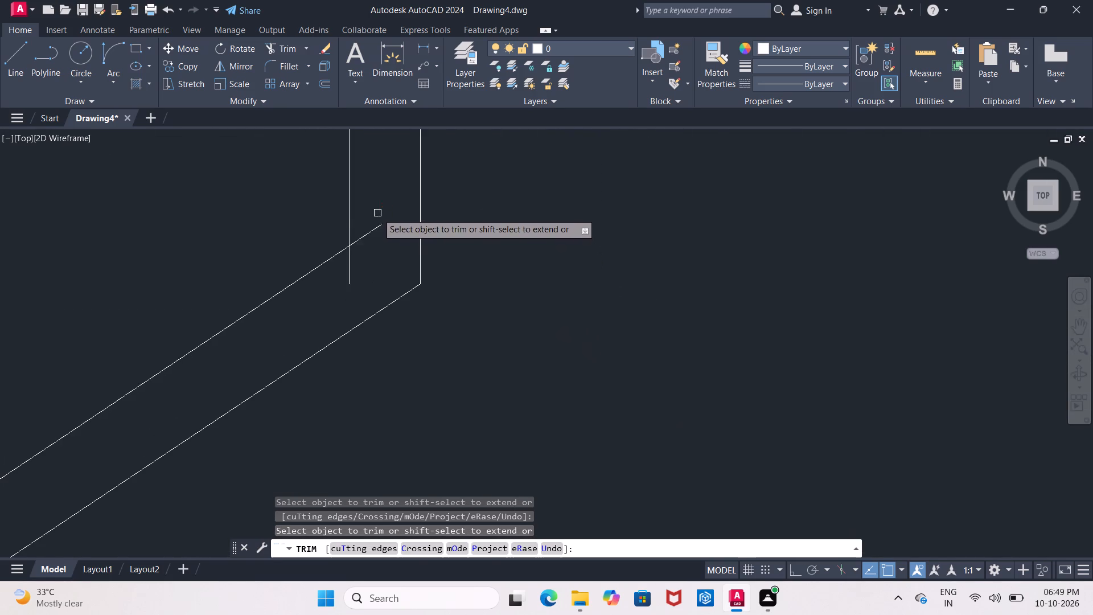
{"action": "left_click_drag", "start_coordinate": [377, 213], "coordinate": [346, 277]}
Trim both overshooting line ends at the inner border's upper handle-side corner.
{"action": "scroll", "coordinate": [346, 277], "scroll_direction": "down", "scroll_amount": 6}
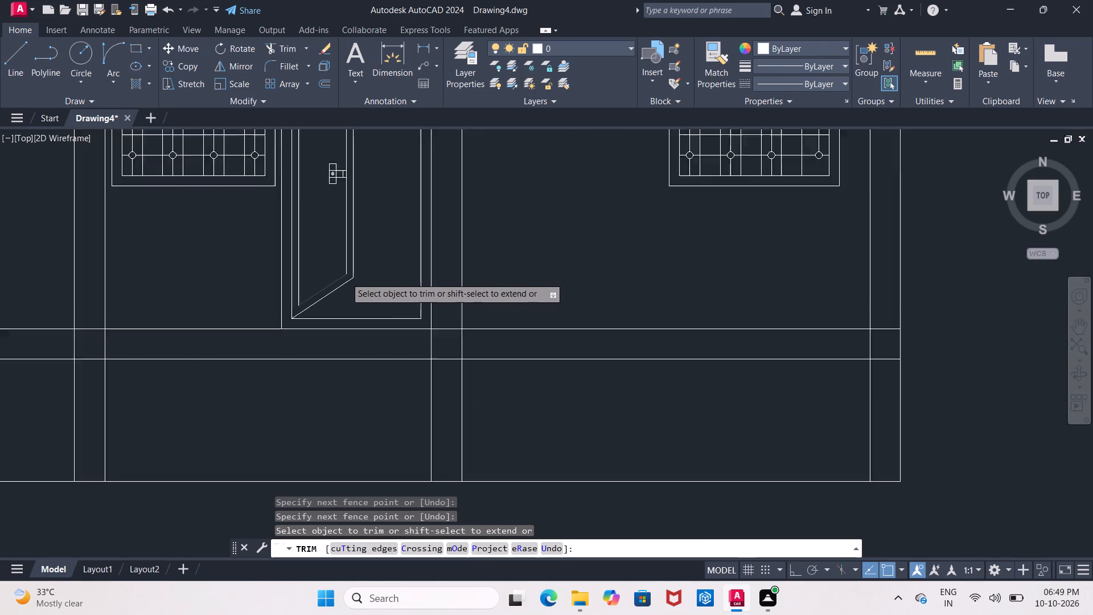
{"action": "scroll", "coordinate": [346, 277], "scroll_direction": "down", "scroll_amount": 2}
{"action": "scroll", "coordinate": [347, 227], "scroll_direction": "up", "scroll_amount": 7}
{"action": "middle_click_drag", "start_coordinate": [339, 268], "coordinate": [379, 172]}
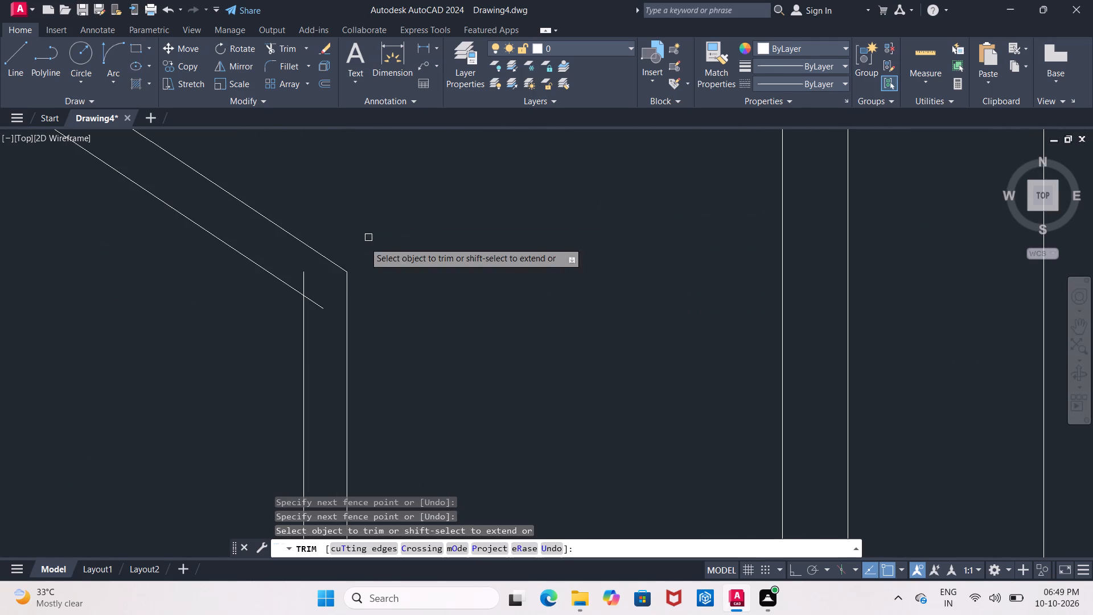
{"action": "left_click_drag", "start_coordinate": [293, 257], "coordinate": [317, 315]}
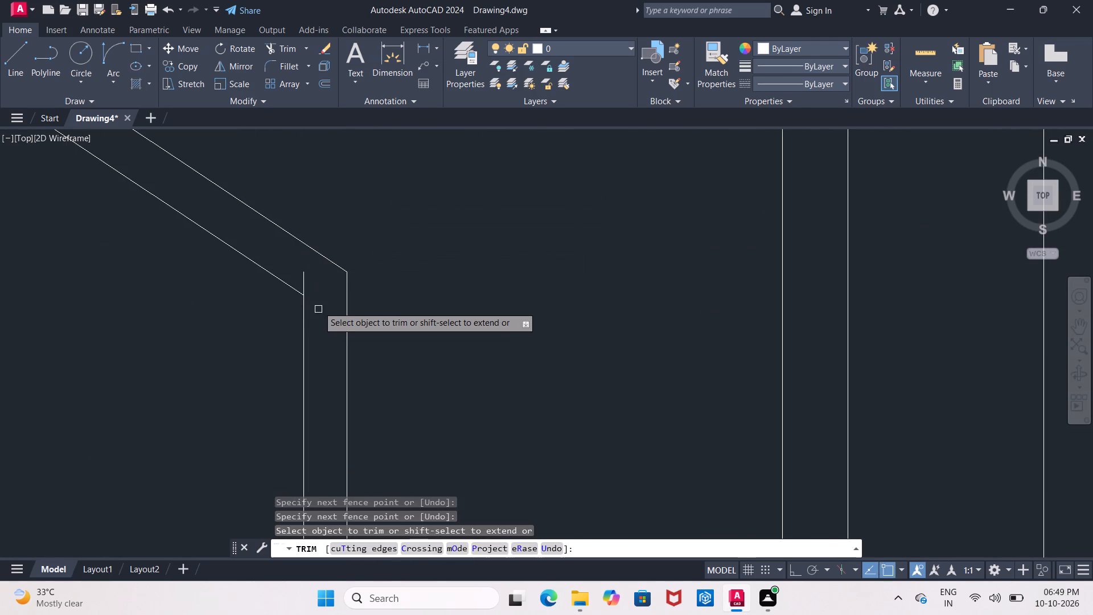
{"action": "left_click_drag", "start_coordinate": [318, 302], "coordinate": [298, 274]}
Inspect the door leaf's inner border and the surrounding lower-floor windows, columns and base lines.
{"action": "scroll", "coordinate": [298, 271], "scroll_direction": "down", "scroll_amount": 3}
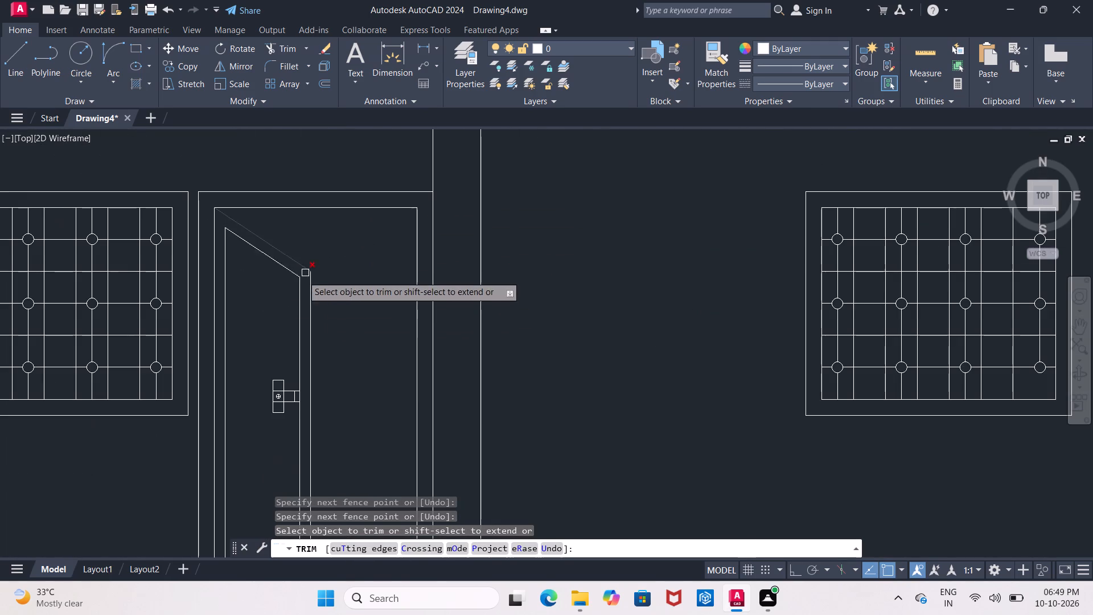
{"action": "middle_click_drag", "start_coordinate": [262, 308], "coordinate": [319, 205]}
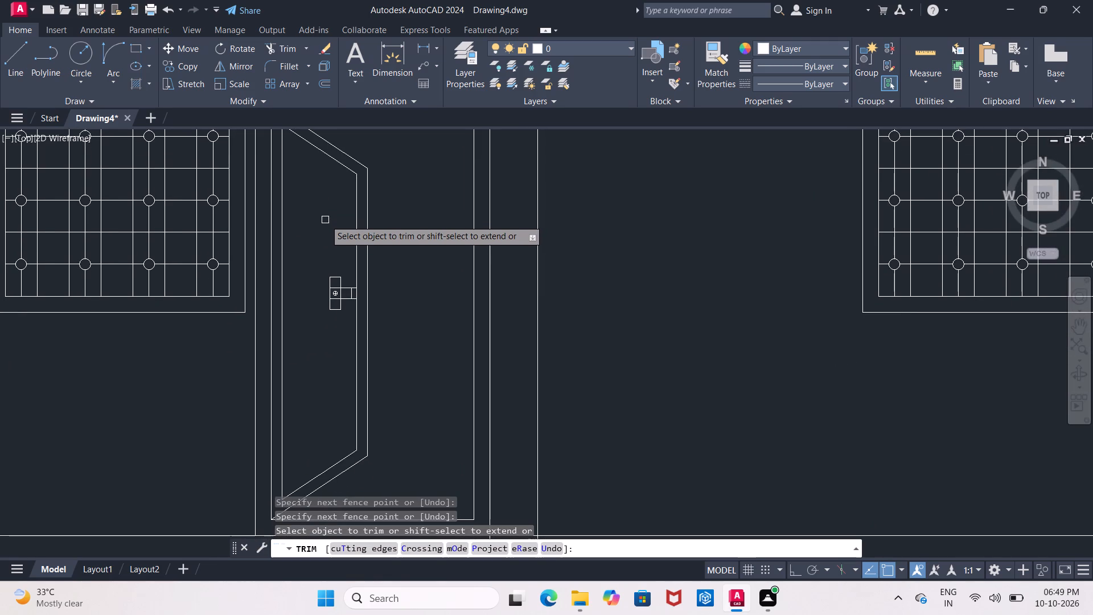
{"action": "middle_click_drag", "start_coordinate": [314, 249], "coordinate": [309, 240]}
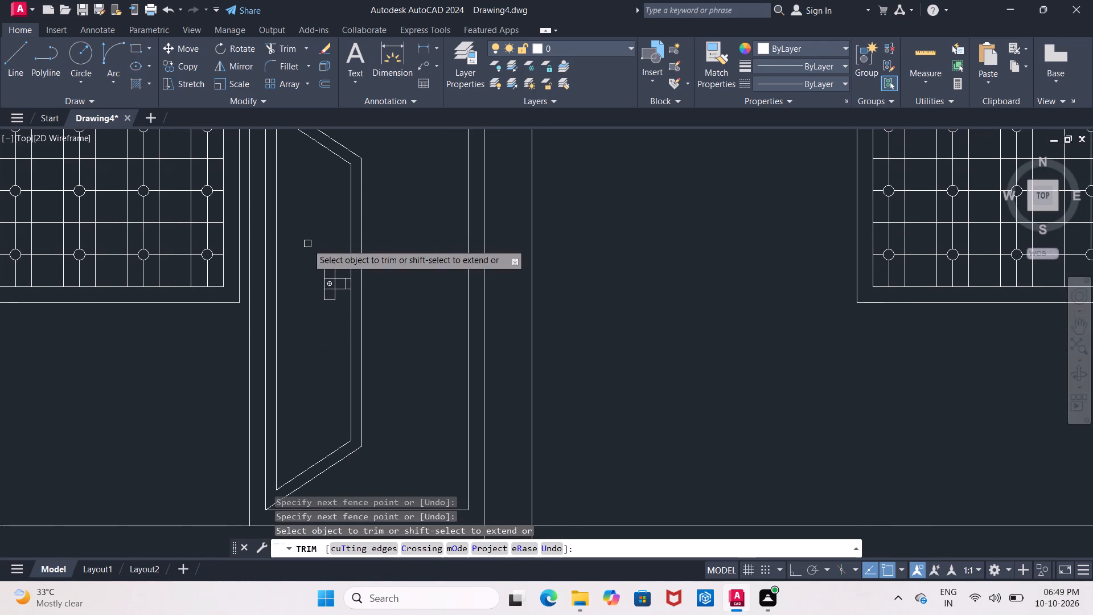
{"action": "middle_click_drag", "start_coordinate": [307, 244], "coordinate": [304, 260]}
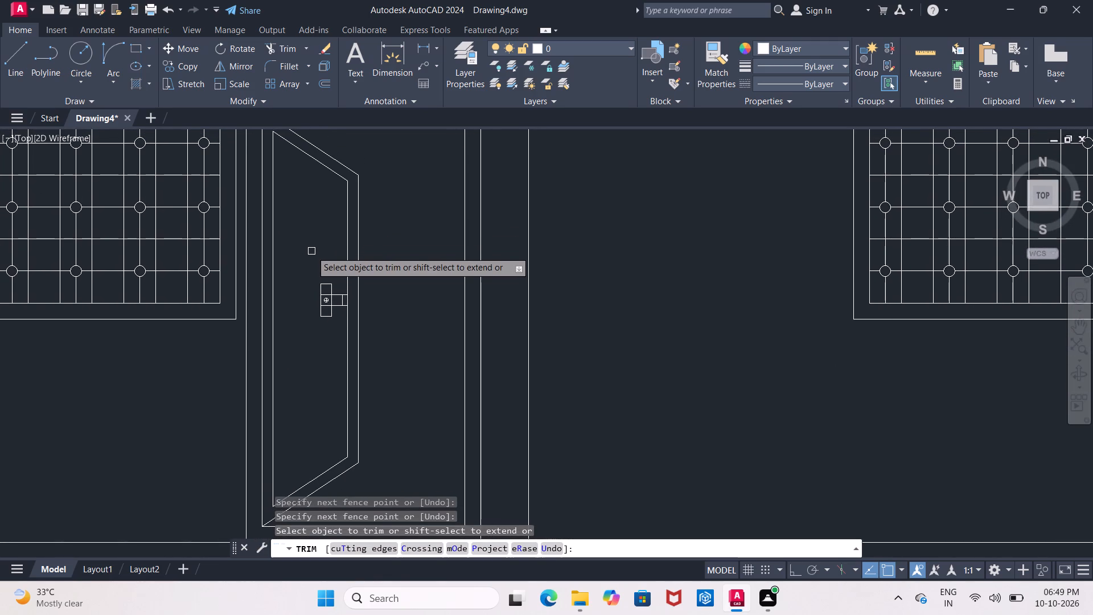
{"action": "middle_click_drag", "start_coordinate": [311, 251], "coordinate": [273, 249]}
{"action": "scroll", "coordinate": [273, 249], "scroll_direction": "down", "scroll_amount": 1}
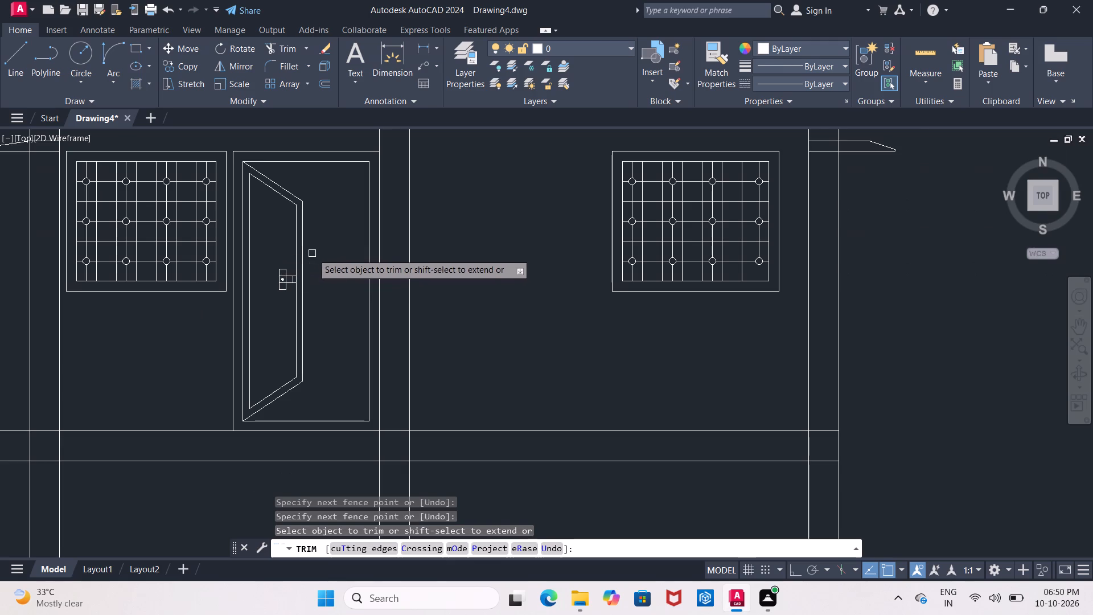
{"action": "middle_click_drag", "start_coordinate": [317, 253], "coordinate": [284, 280]}
{"action": "middle_click_drag", "start_coordinate": [298, 272], "coordinate": [277, 278]}
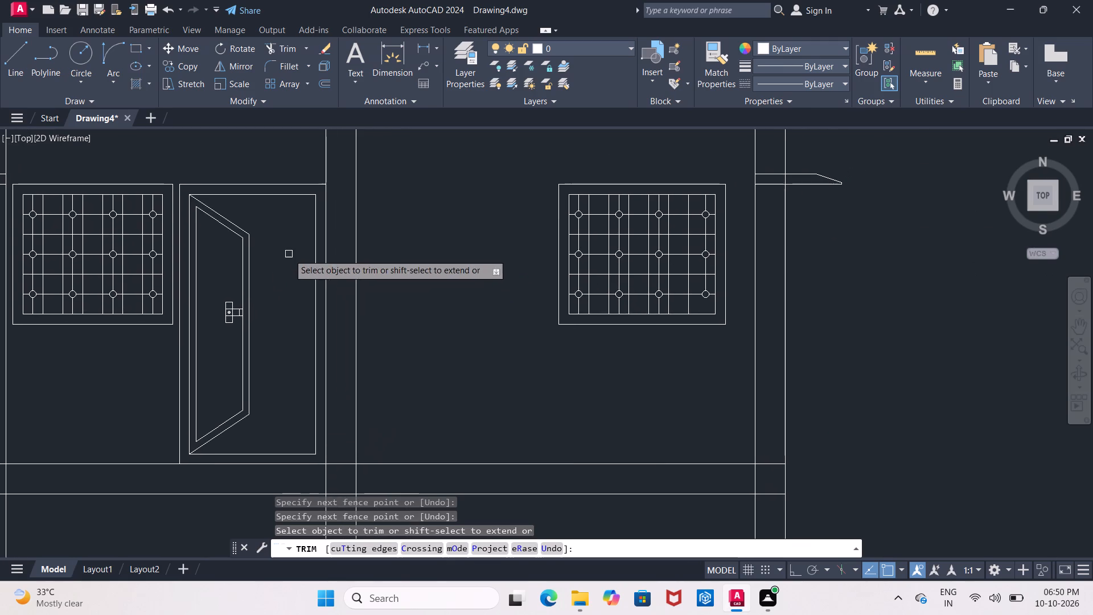
{"action": "middle_click_drag", "start_coordinate": [289, 254], "coordinate": [278, 260]}
{"action": "middle_click_drag", "start_coordinate": [278, 257], "coordinate": [252, 237]}
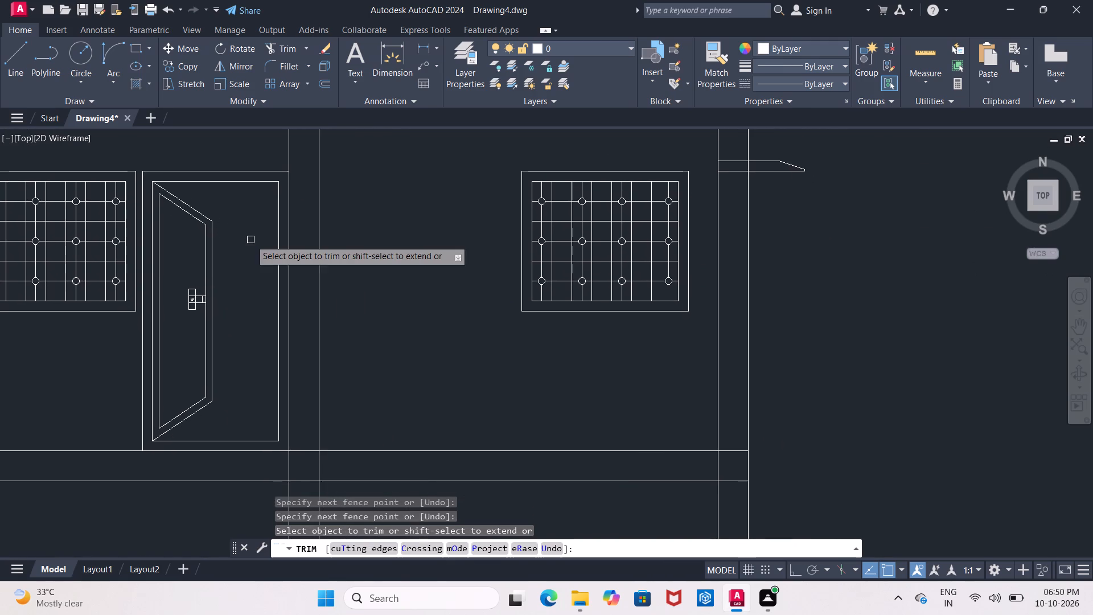
{"action": "scroll", "coordinate": [249, 269], "scroll_direction": "down", "scroll_amount": 2}
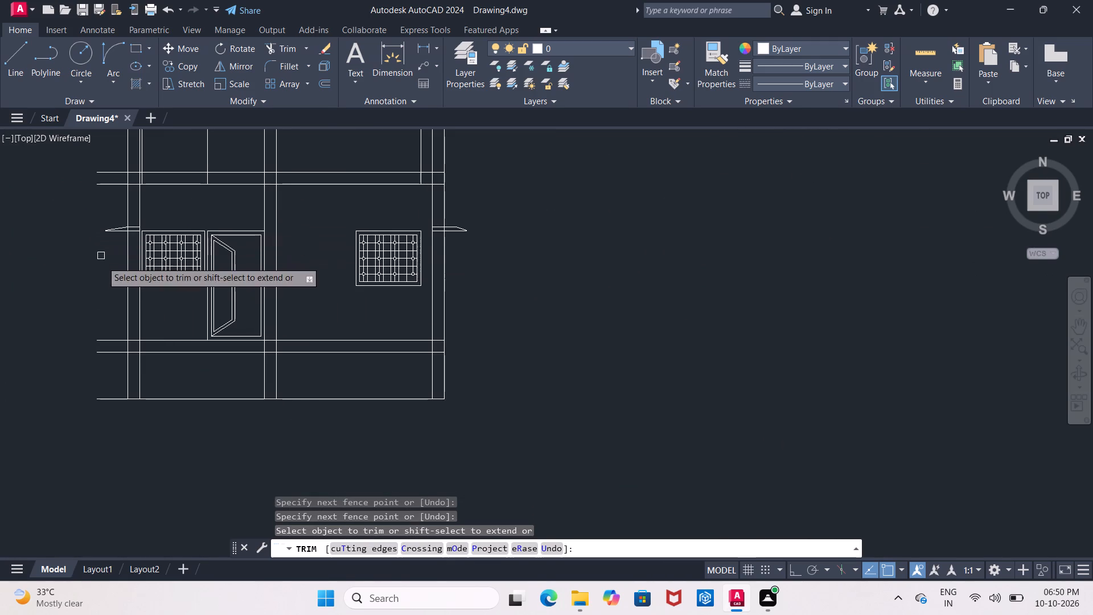
{"action": "middle_click_drag", "start_coordinate": [104, 301], "coordinate": [109, 277]}
{"action": "scroll", "coordinate": [104, 301], "scroll_direction": "up", "scroll_amount": 3}
{"action": "middle_click_drag", "start_coordinate": [149, 299], "coordinate": [146, 224]}
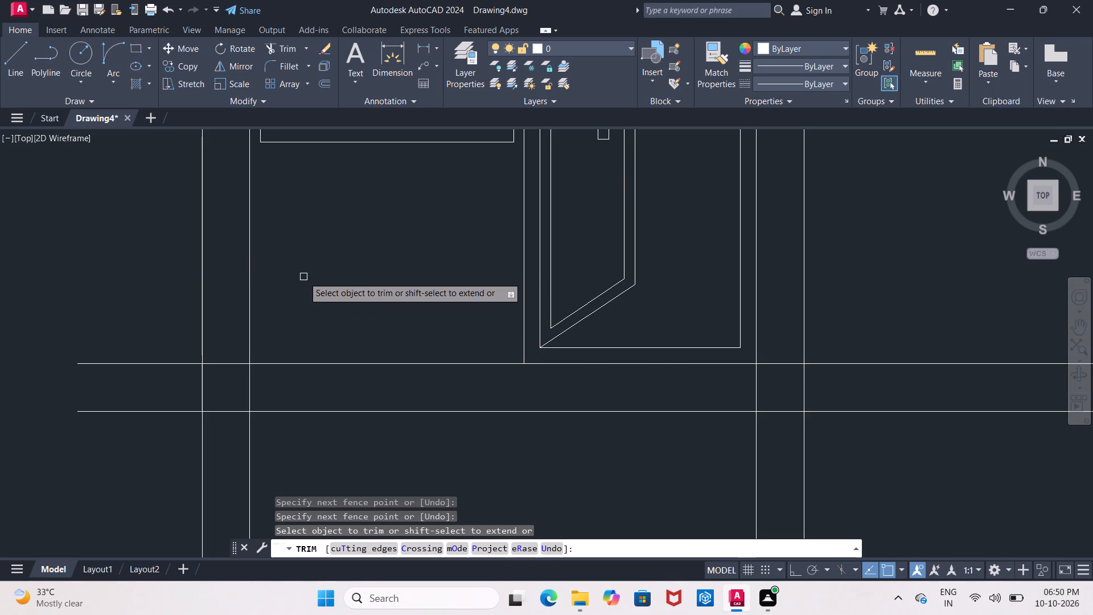
{"action": "scroll", "coordinate": [303, 277], "scroll_direction": "down", "scroll_amount": 2}
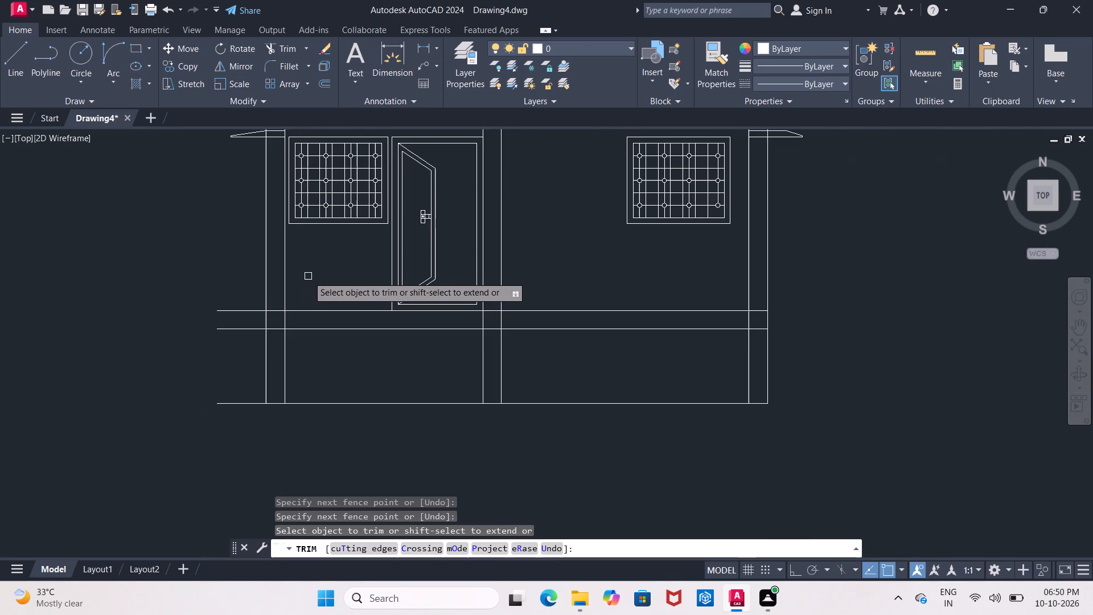
Offset the floor line directly beneath the door 1" downward.
{"action": "scroll", "coordinate": [301, 300], "scroll_direction": "up", "scroll_amount": 2}
{"action": "middle_click_drag", "start_coordinate": [301, 300], "coordinate": [306, 281]}
{"action": "key", "text": "Escape"}
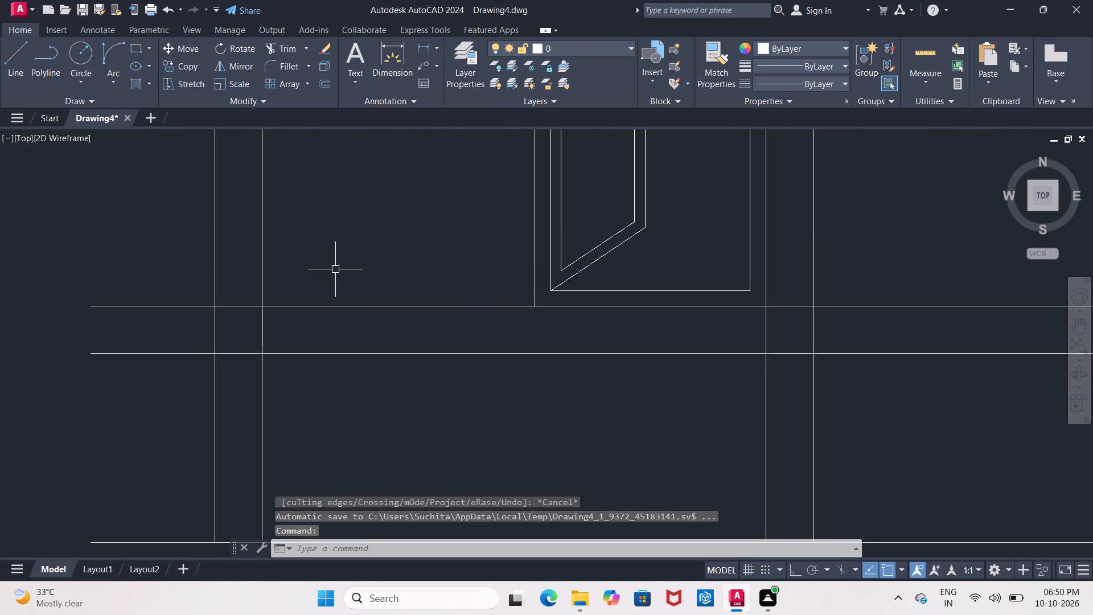
{"action": "key", "text": "o"}
{"action": "key", "text": "Return"}
{"action": "type", "text": "1\""}
{"action": "key", "text": "Return"}
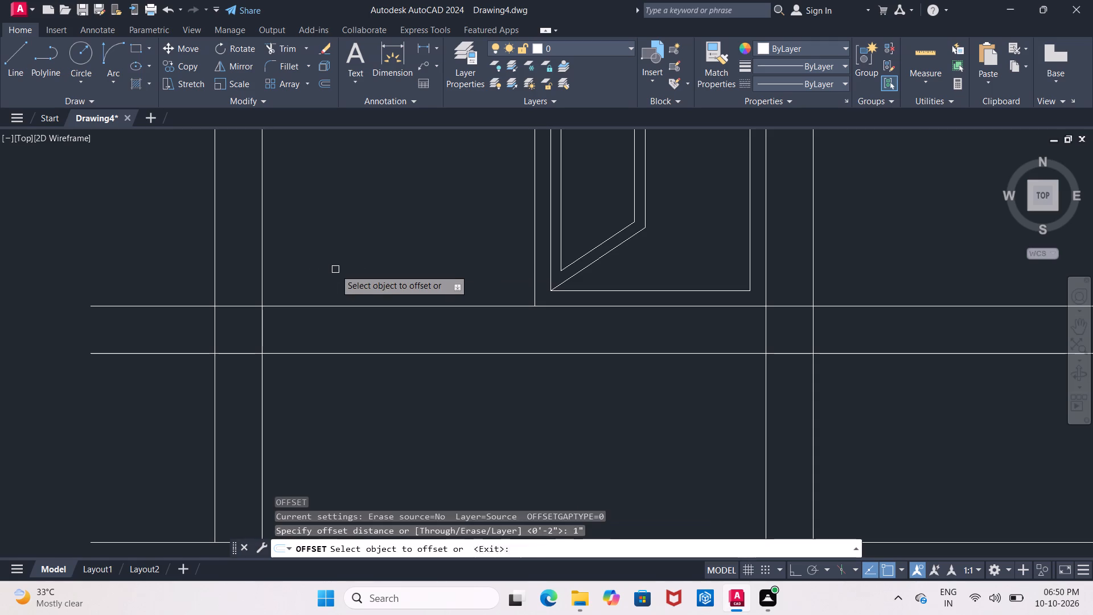
{"action": "left_click", "coordinate": [439, 307]}
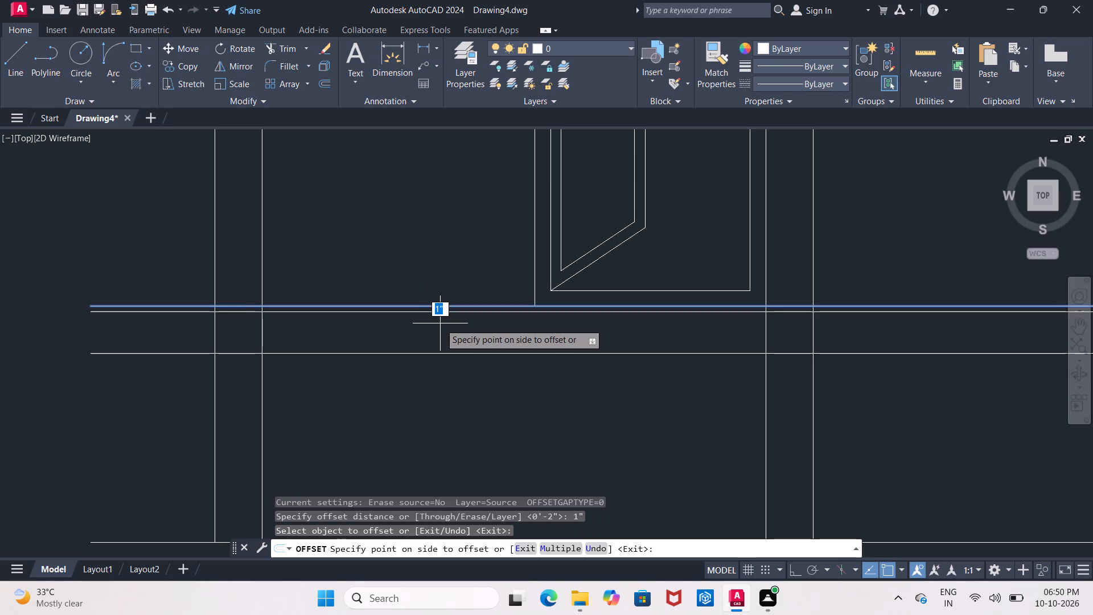
{"action": "left_click", "coordinate": [440, 323]}
{"action": "middle_click_drag", "start_coordinate": [441, 325], "coordinate": [421, 320]}
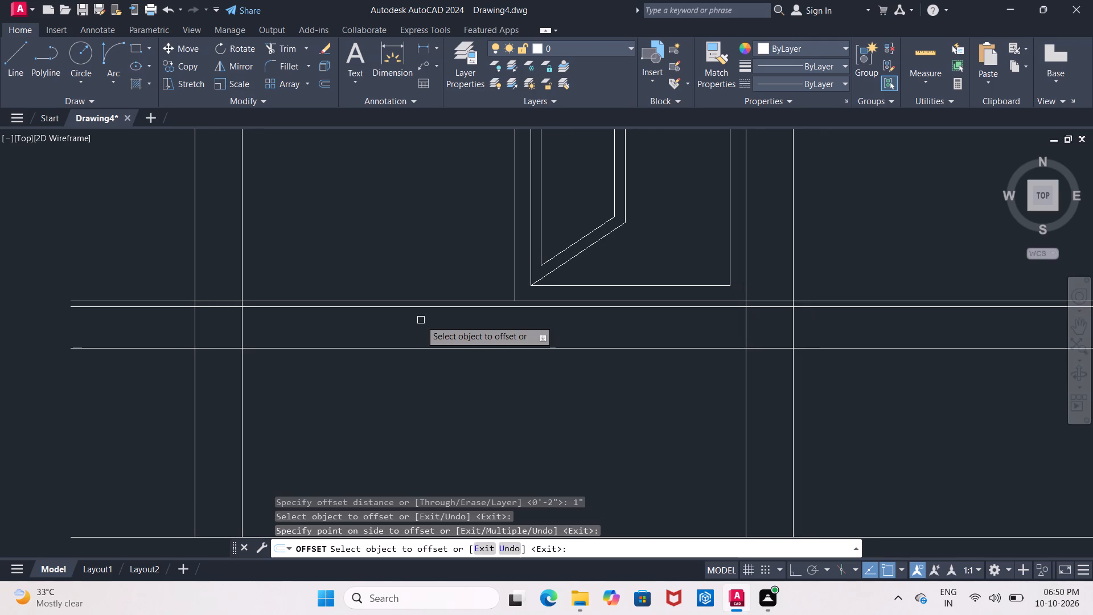
{"action": "key", "text": "Escape"}
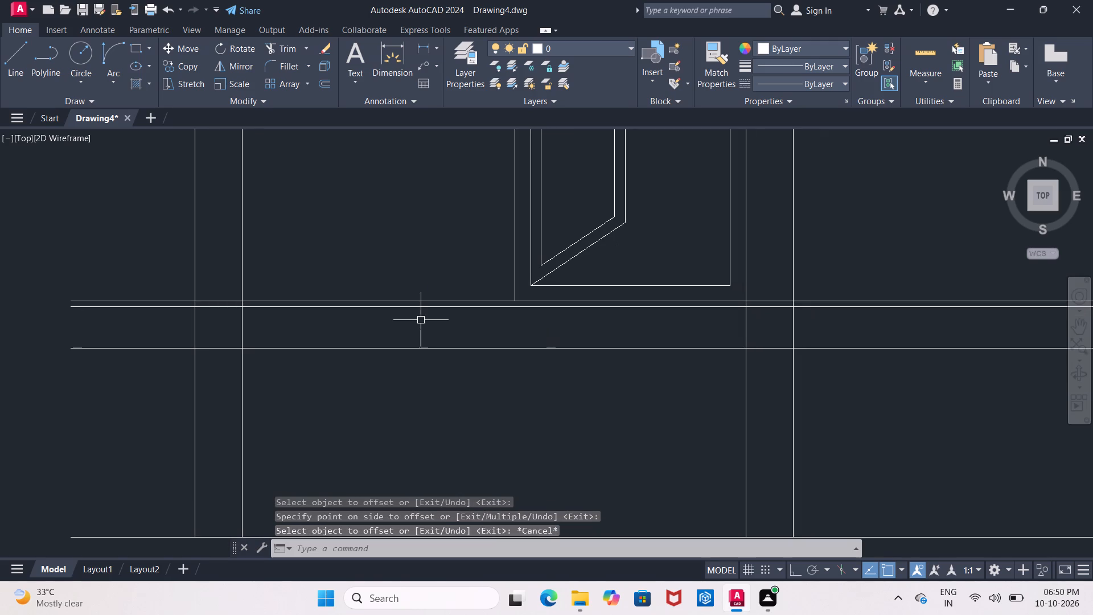
Trim the ends of the floor and base-band lines that overshoot the facade's leftmost column.
{"action": "type", "text": "tr"}
{"action": "key", "text": "Return"}
{"action": "key", "text": "Return"}
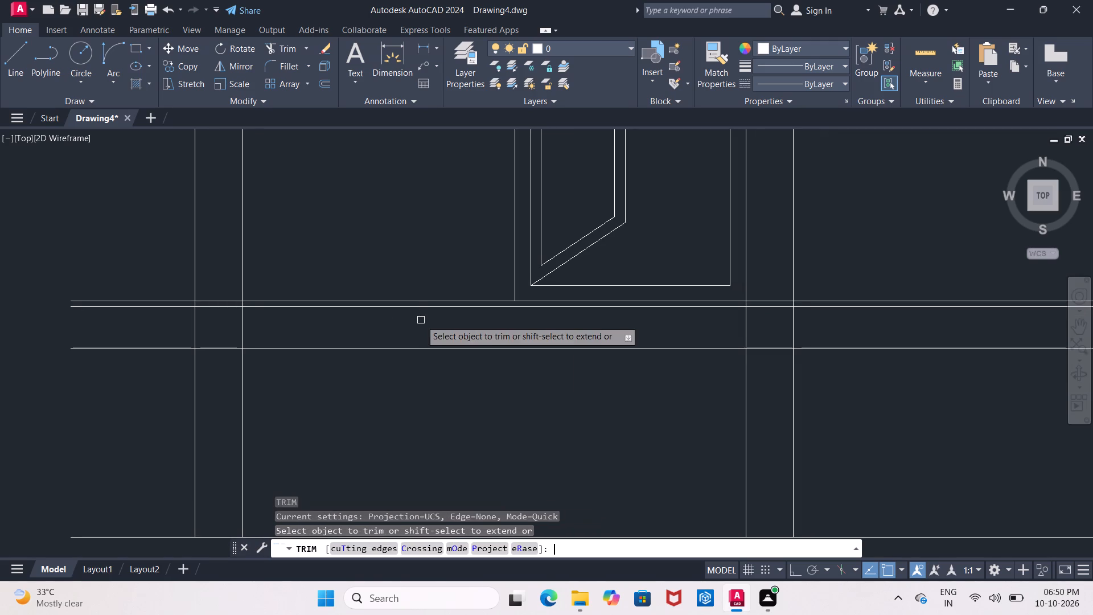
{"action": "left_click_drag", "start_coordinate": [100, 238], "coordinate": [115, 393]}
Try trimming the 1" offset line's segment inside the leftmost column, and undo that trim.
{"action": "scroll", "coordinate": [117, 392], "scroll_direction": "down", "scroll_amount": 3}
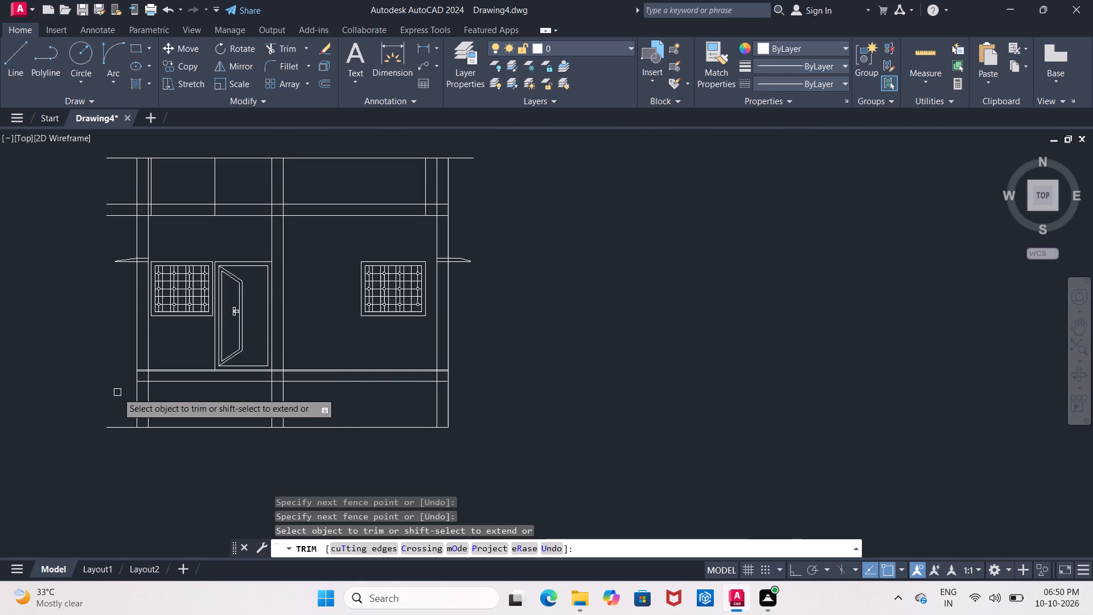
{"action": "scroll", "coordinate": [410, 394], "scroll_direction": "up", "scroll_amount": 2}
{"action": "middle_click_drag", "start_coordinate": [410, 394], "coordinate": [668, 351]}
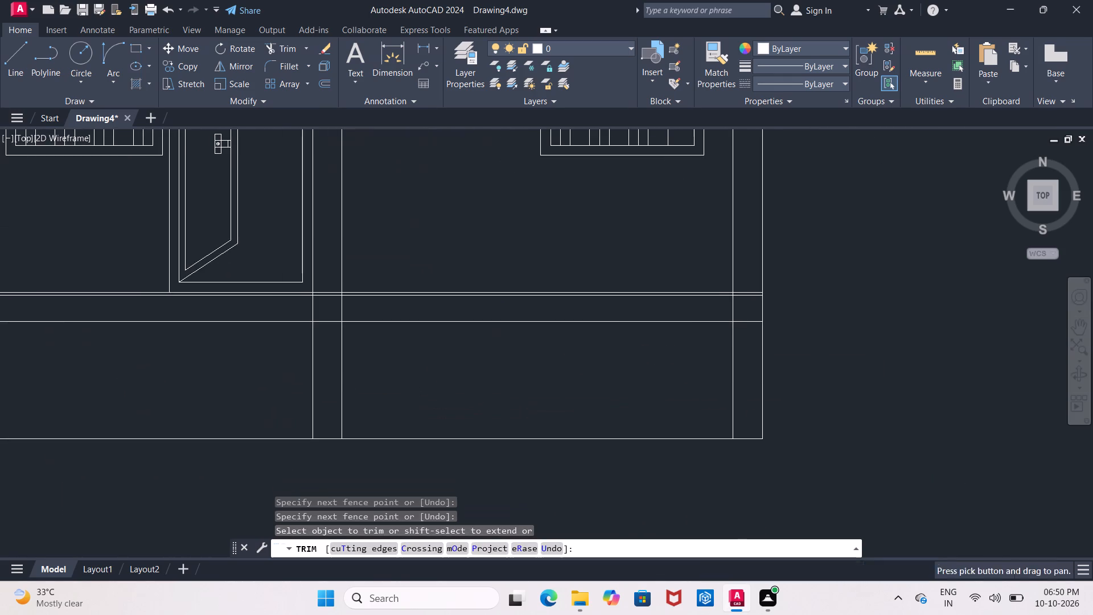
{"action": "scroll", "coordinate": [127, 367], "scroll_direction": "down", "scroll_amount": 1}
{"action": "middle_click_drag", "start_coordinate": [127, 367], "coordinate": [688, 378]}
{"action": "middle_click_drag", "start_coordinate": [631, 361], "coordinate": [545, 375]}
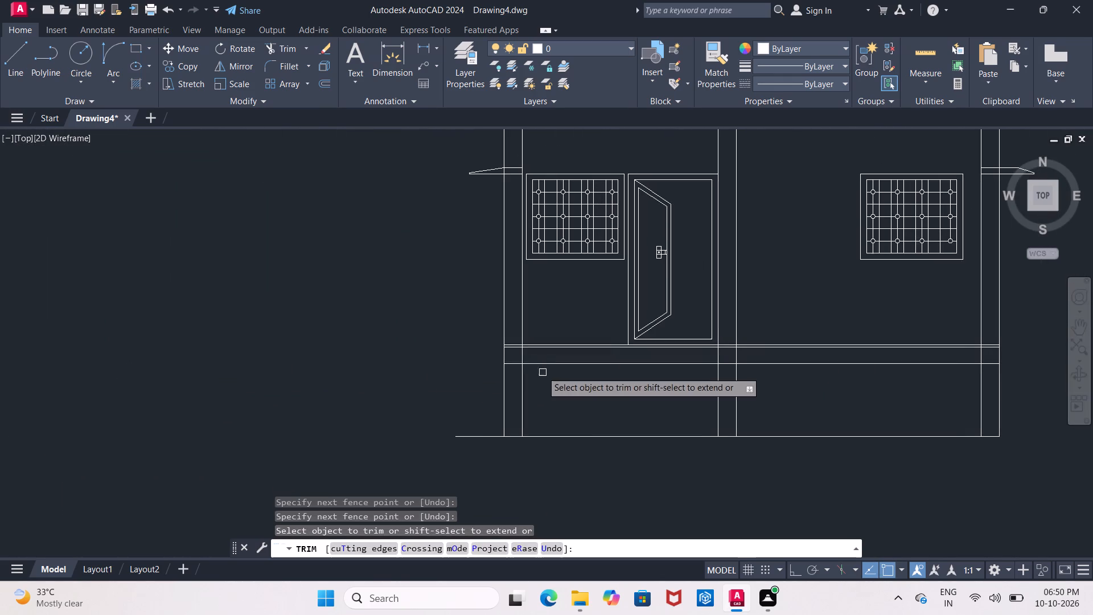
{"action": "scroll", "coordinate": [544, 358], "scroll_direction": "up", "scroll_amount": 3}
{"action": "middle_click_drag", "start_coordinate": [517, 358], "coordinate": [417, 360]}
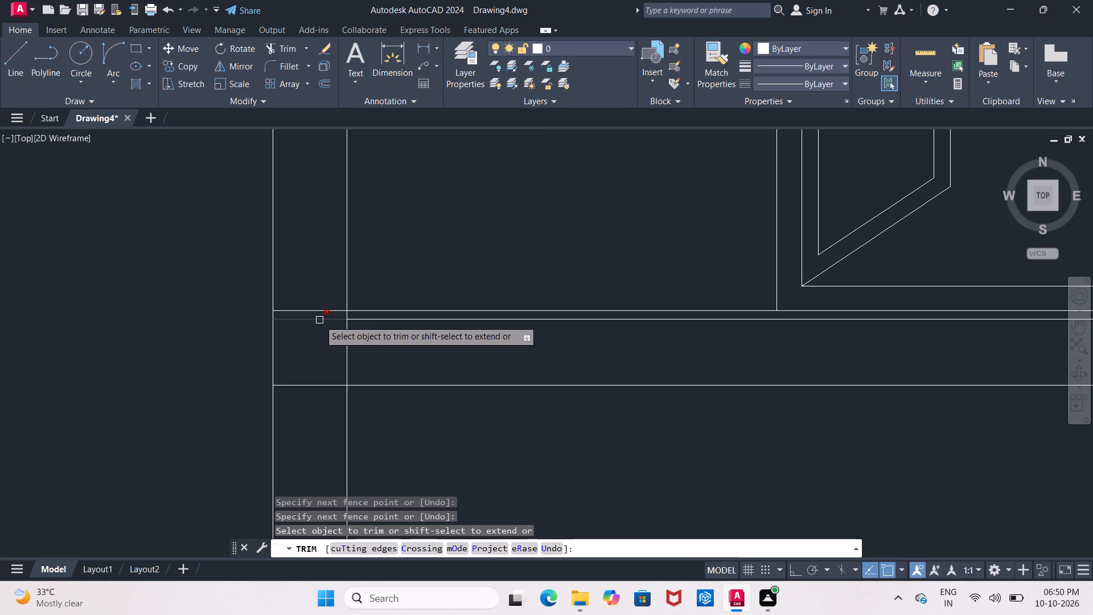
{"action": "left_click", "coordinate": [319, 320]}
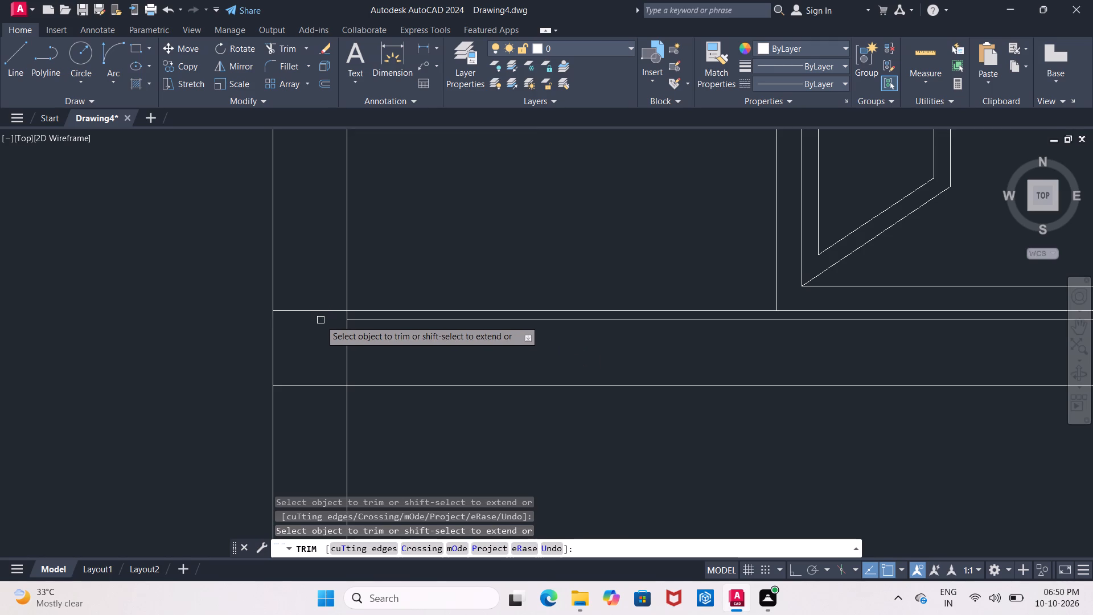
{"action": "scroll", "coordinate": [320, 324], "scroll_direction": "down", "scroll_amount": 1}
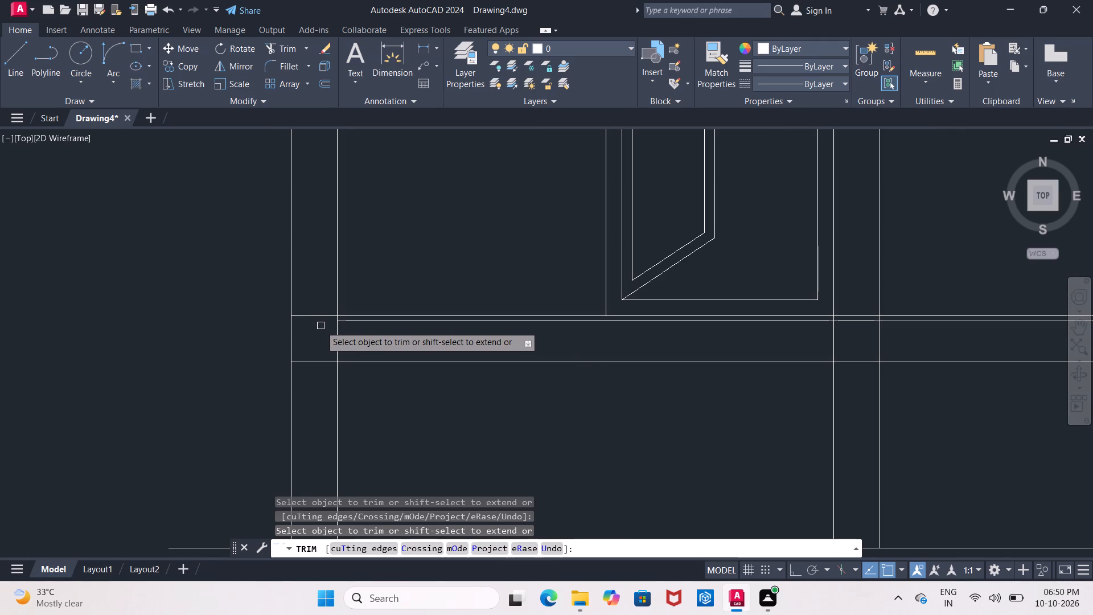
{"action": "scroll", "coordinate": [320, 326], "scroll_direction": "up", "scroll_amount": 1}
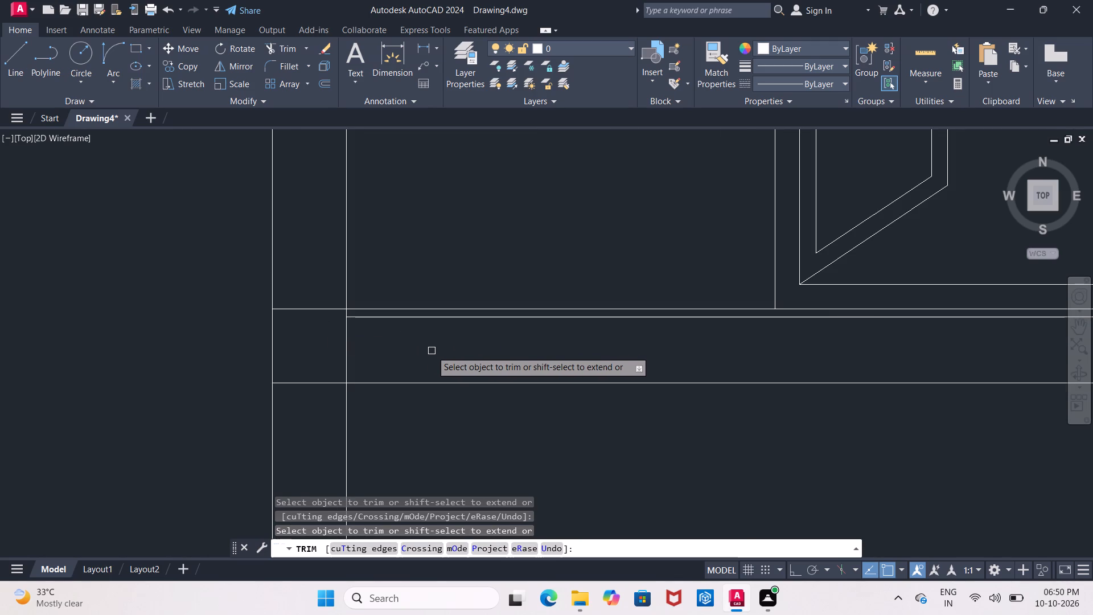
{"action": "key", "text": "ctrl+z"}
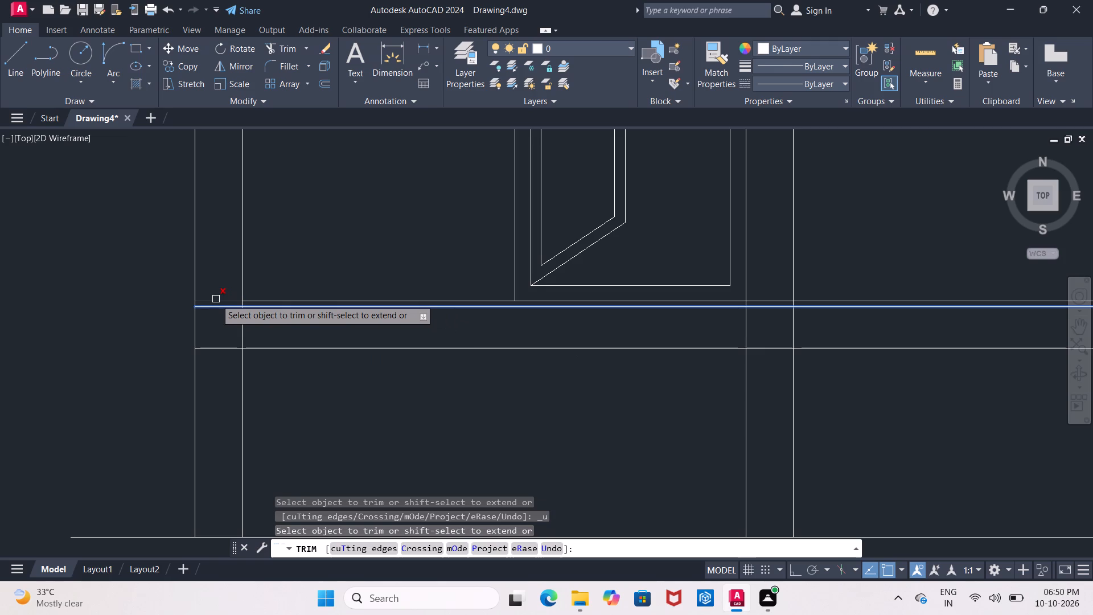
Trim the upper floor line's segments inside the leftmost and rightmost columns.
{"action": "left_click", "coordinate": [216, 299]}
{"action": "middle_click_drag", "start_coordinate": [383, 346], "coordinate": [159, 337]}
{"action": "scroll", "coordinate": [257, 339], "scroll_direction": "down", "scroll_amount": 2}
{"action": "scroll", "coordinate": [667, 322], "scroll_direction": "up", "scroll_amount": 1}
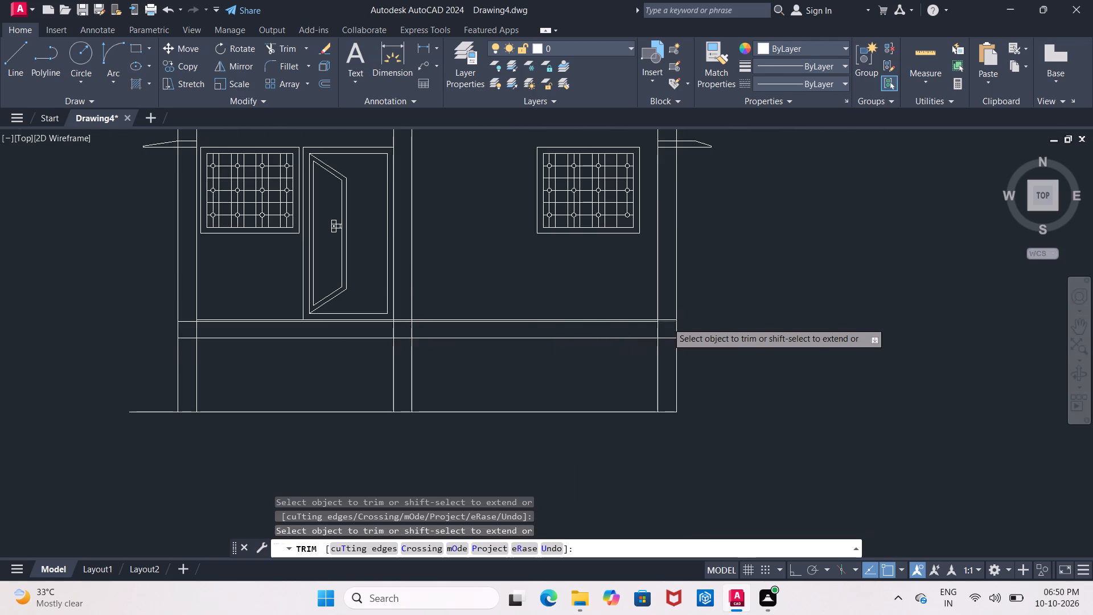
{"action": "scroll", "coordinate": [667, 322], "scroll_direction": "up", "scroll_amount": 1}
{"action": "left_click", "coordinate": [668, 314]}
{"action": "scroll", "coordinate": [669, 314], "scroll_direction": "down", "scroll_amount": 2}
{"action": "scroll", "coordinate": [556, 392], "scroll_direction": "down", "scroll_amount": 1}
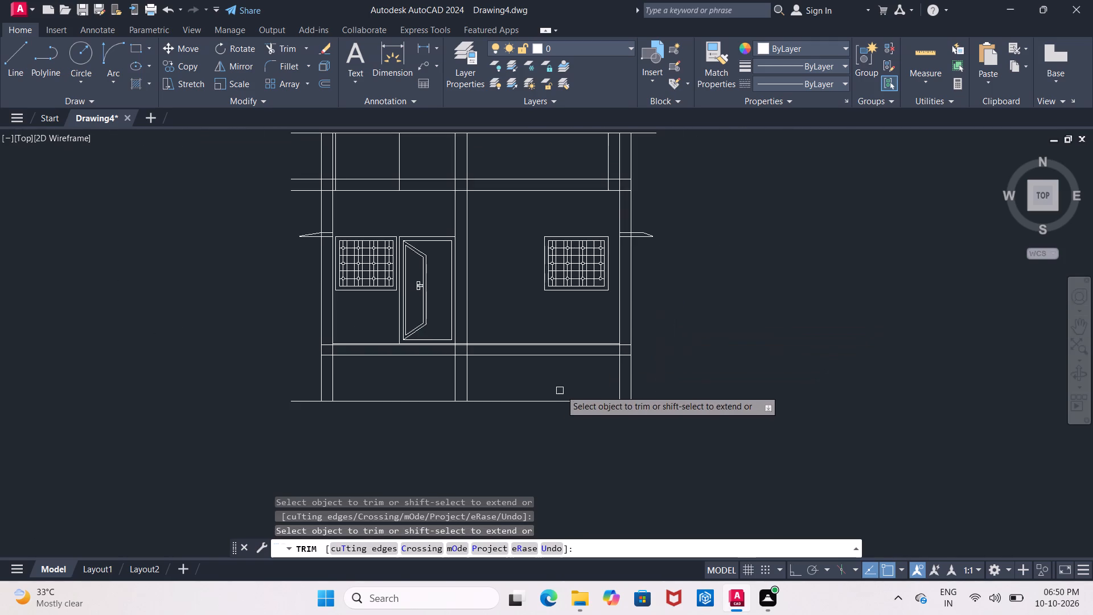
{"action": "middle_click_drag", "start_coordinate": [548, 385], "coordinate": [638, 376]}
{"action": "scroll", "coordinate": [604, 371], "scroll_direction": "up", "scroll_amount": 1}
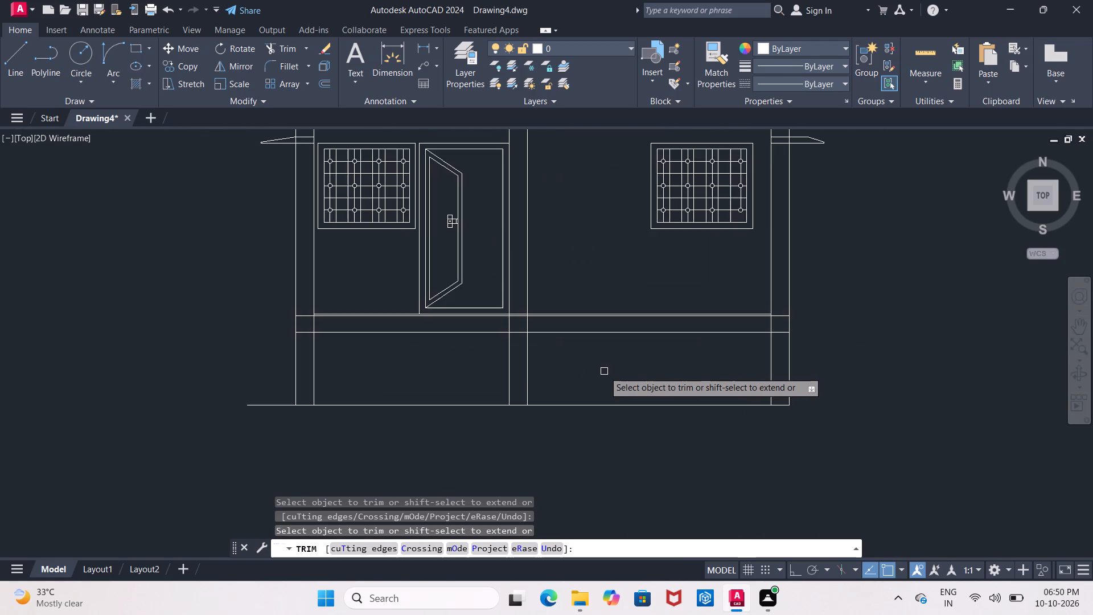
{"action": "scroll", "coordinate": [604, 371], "scroll_direction": "up", "scroll_amount": 1}
{"action": "middle_click_drag", "start_coordinate": [604, 371], "coordinate": [739, 358]}
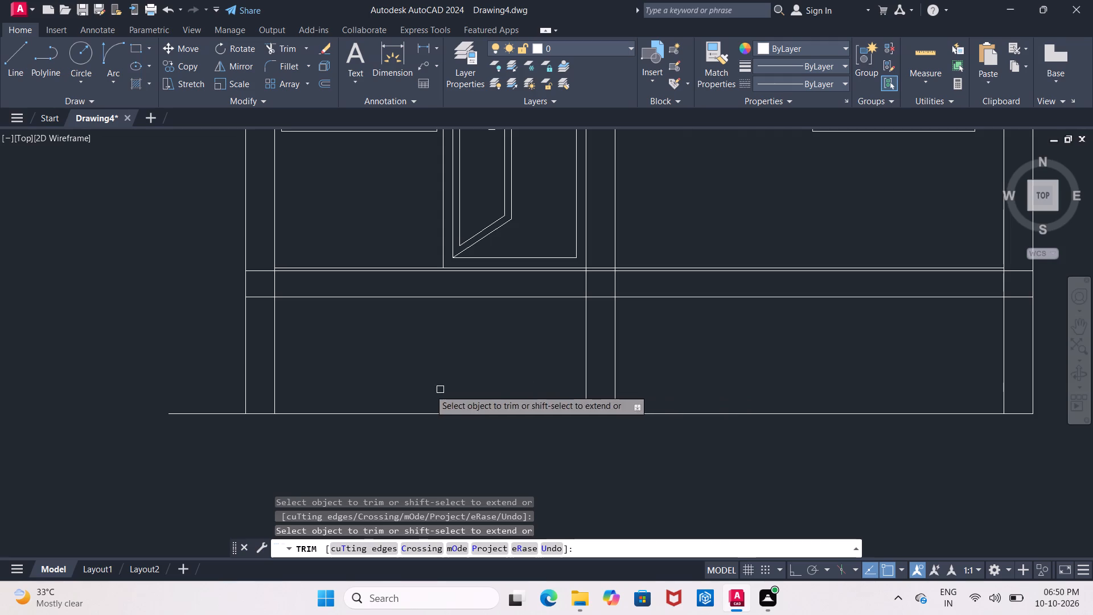
{"action": "middle_click_drag", "start_coordinate": [392, 382], "coordinate": [402, 397]}
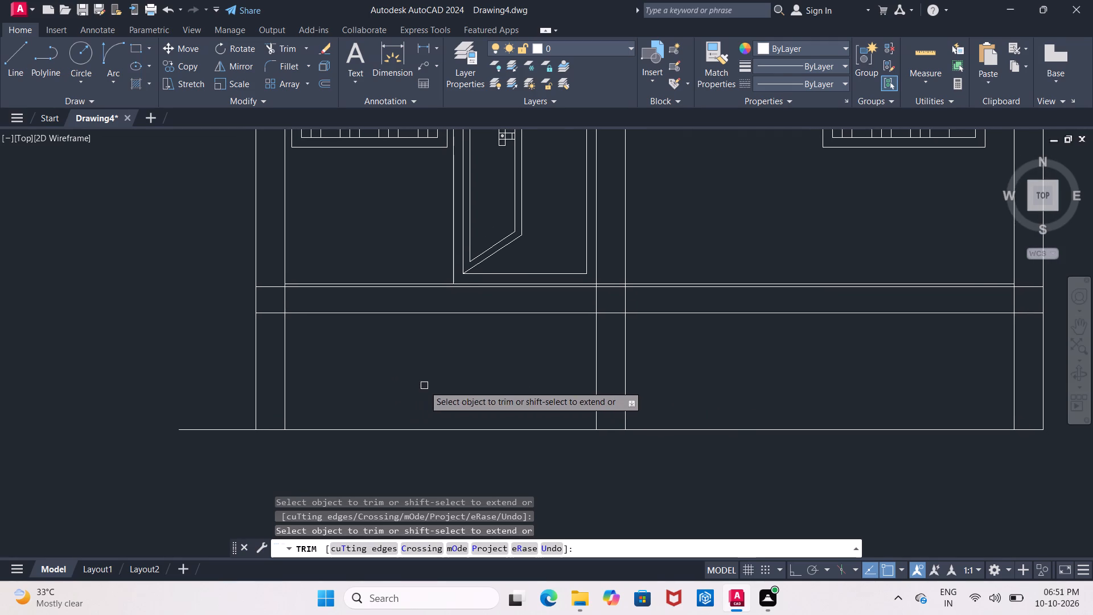
{"action": "middle_click_drag", "start_coordinate": [424, 386], "coordinate": [425, 379]}
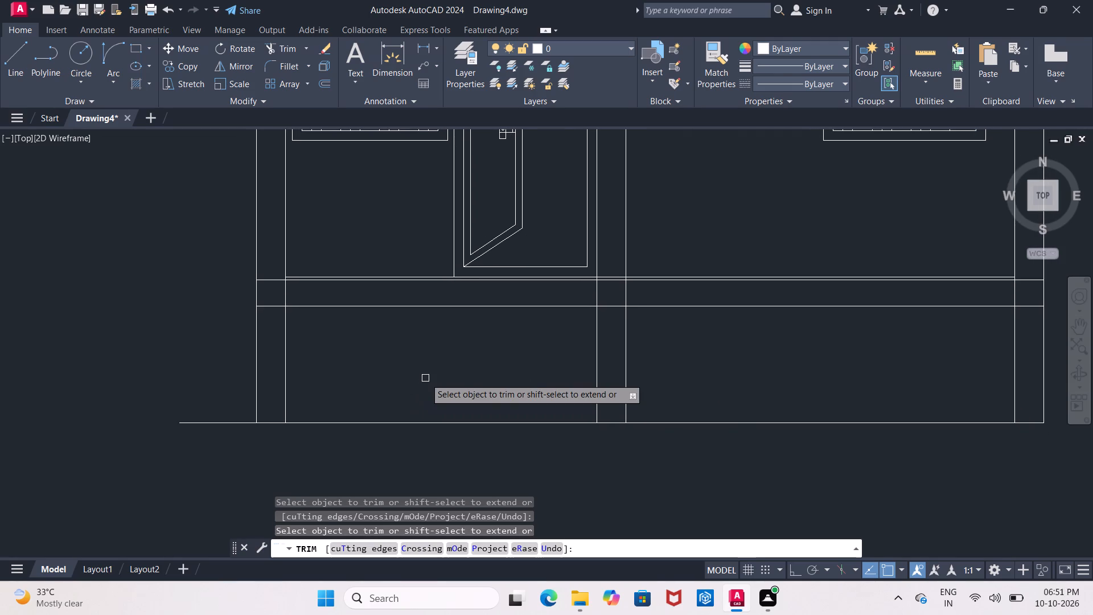
{"action": "key", "text": "Escape"}
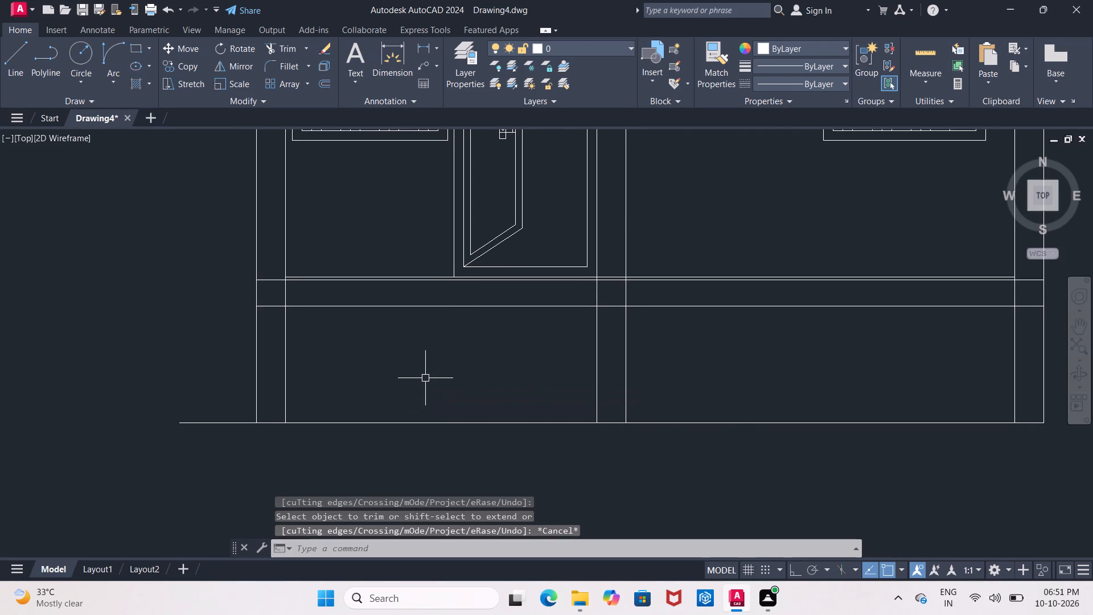
Offset the lower line of the band beneath the door 2' downward.
{"action": "key", "text": "o"}
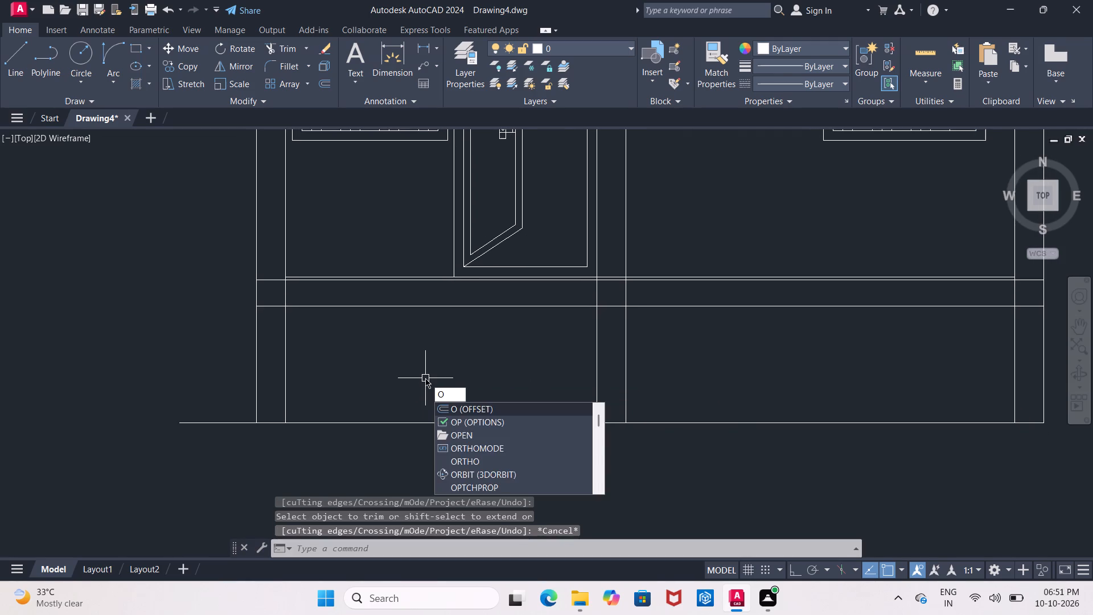
{"action": "key", "text": "Return"}
{"action": "type", "text": "2'"}
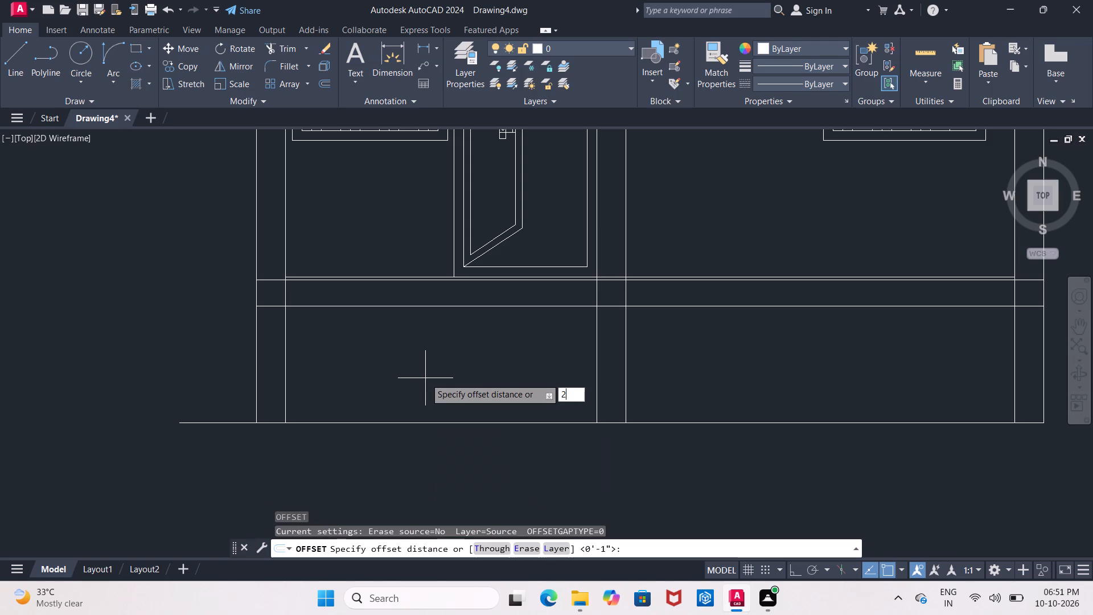
{"action": "key", "text": "Return"}
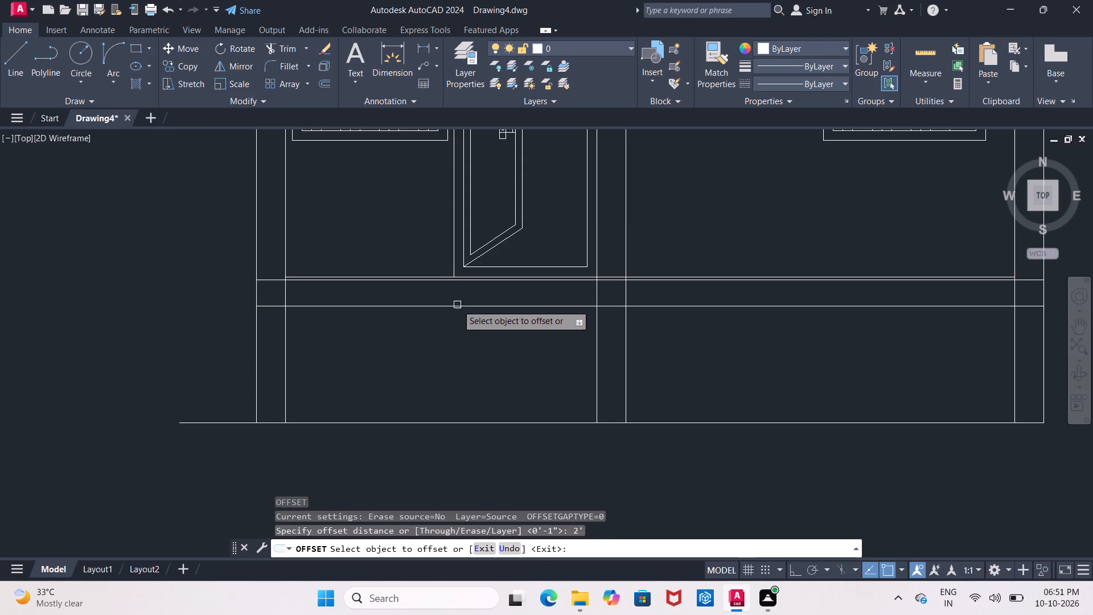
{"action": "left_click", "coordinate": [457, 306]}
{"action": "left_click", "coordinate": [457, 348]}
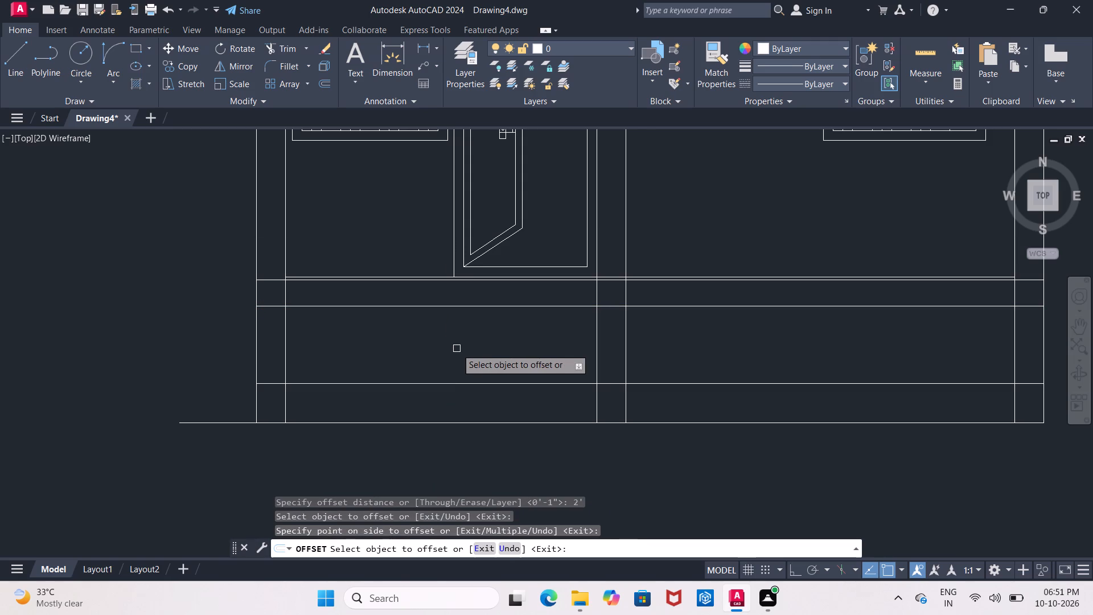
{"action": "key", "text": "Escape"}
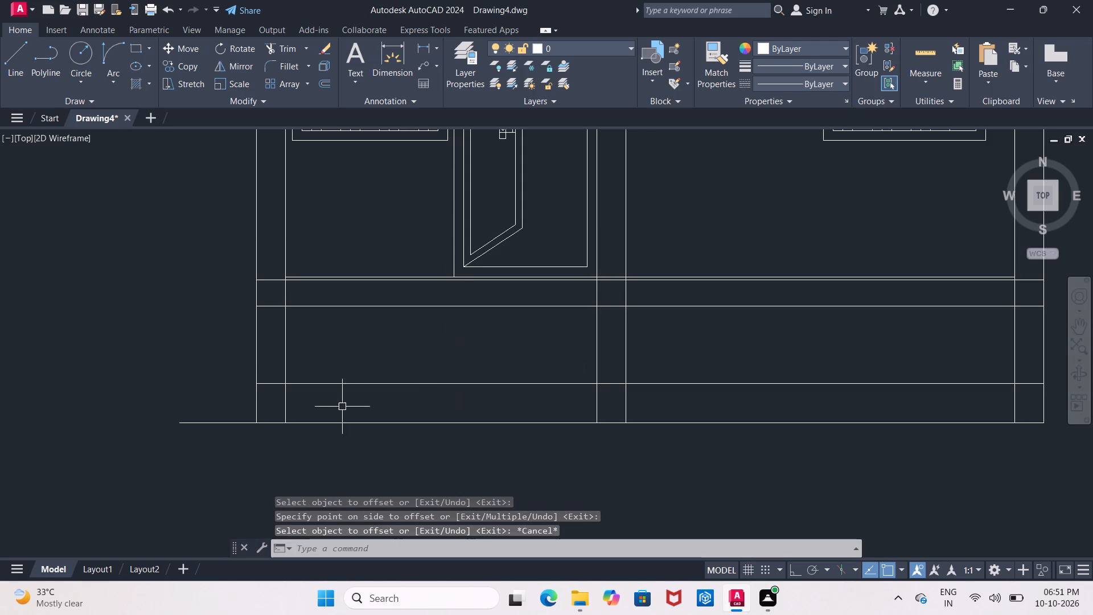
Trim the vertical lines of all three columns below the new 2' offset line.
{"action": "type", "text": "tr"}
{"action": "key", "text": "Return"}
{"action": "key", "text": "Return"}
{"action": "left_click_drag", "start_coordinate": [196, 401], "coordinate": [402, 407]}
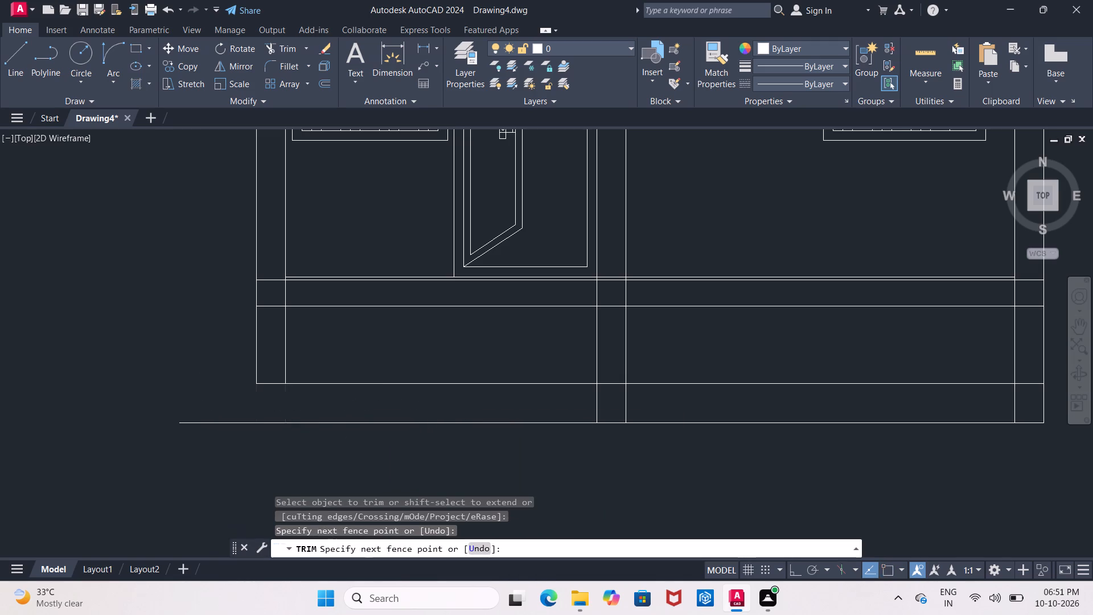
{"action": "middle_click_drag", "start_coordinate": [768, 398], "coordinate": [477, 392]}
{"action": "left_click_drag", "start_coordinate": [195, 395], "coordinate": [228, 400]}
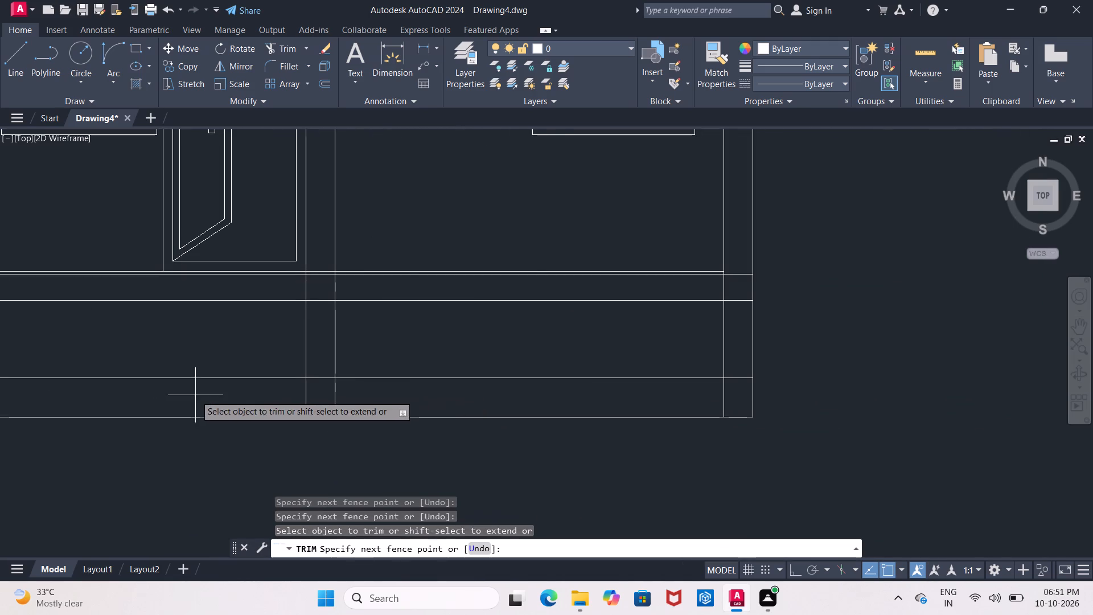
{"action": "left_click_drag", "start_coordinate": [228, 400], "coordinate": [783, 392]}
Remove the old ground line left detached below the trimmed columns.
{"action": "middle_click_drag", "start_coordinate": [540, 421], "coordinate": [615, 413]}
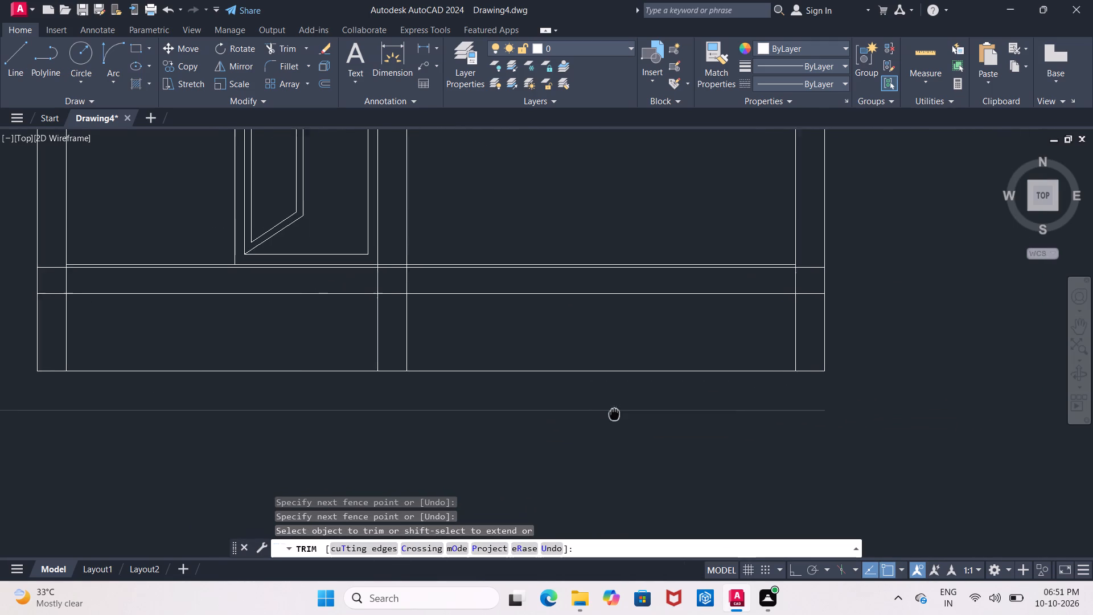
{"action": "left_click", "coordinate": [606, 410]}
{"action": "middle_click_drag", "start_coordinate": [422, 420], "coordinate": [659, 425]}
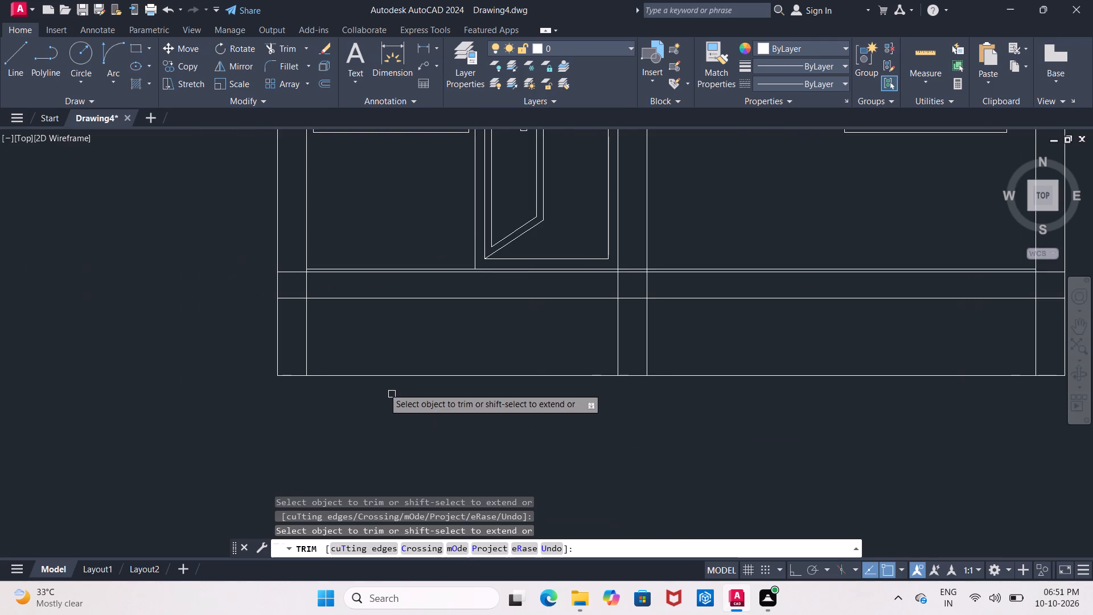
{"action": "middle_click_drag", "start_coordinate": [355, 346], "coordinate": [540, 437]}
{"action": "scroll", "coordinate": [532, 427], "scroll_direction": "up", "scroll_amount": 2}
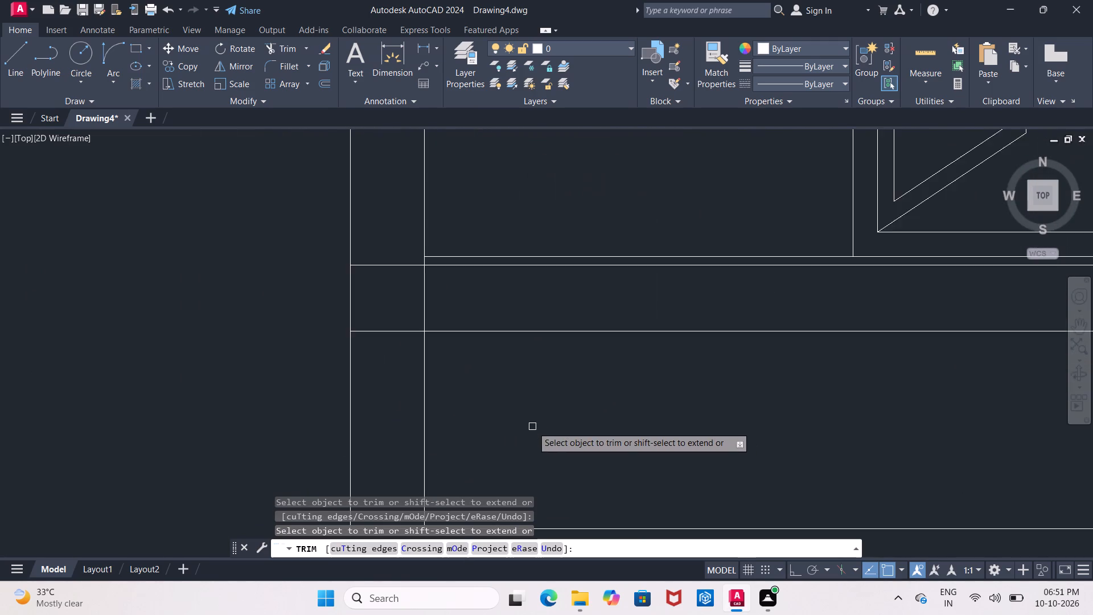
{"action": "middle_click_drag", "start_coordinate": [532, 427], "coordinate": [564, 363]}
{"action": "key", "text": "Escape"}
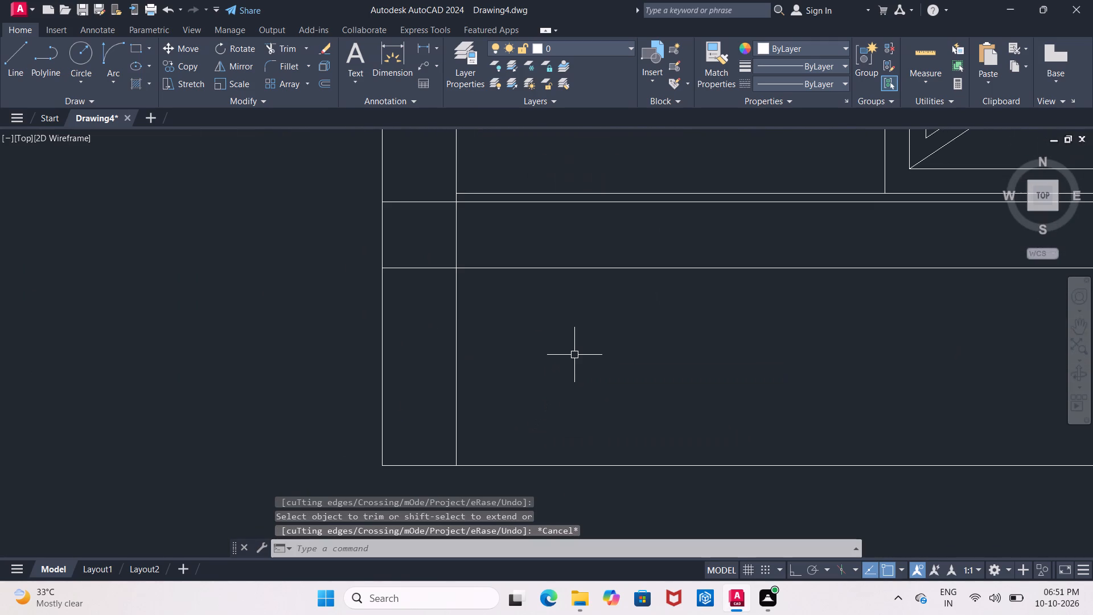
Offset the outer vertical edges of the leftmost and rightmost columns 2" outward.
{"action": "key", "text": "o"}
{"action": "key", "text": "Return"}
{"action": "key", "text": "2"}
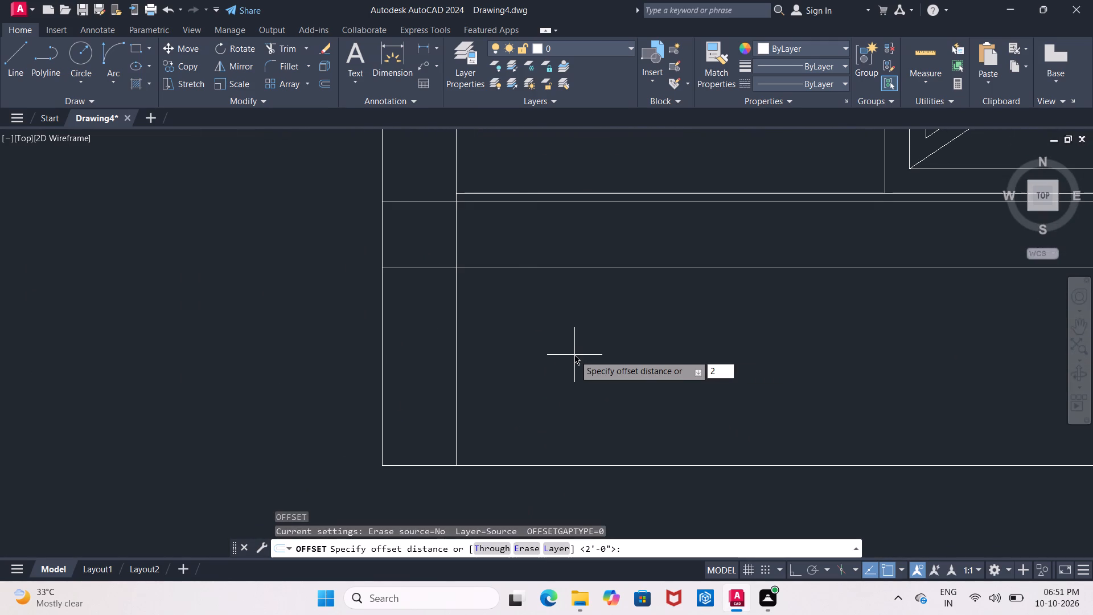
{"action": "key", "text": "shift+quotedbl"}
{"action": "key", "text": "Return"}
{"action": "left_click", "coordinate": [380, 390]}
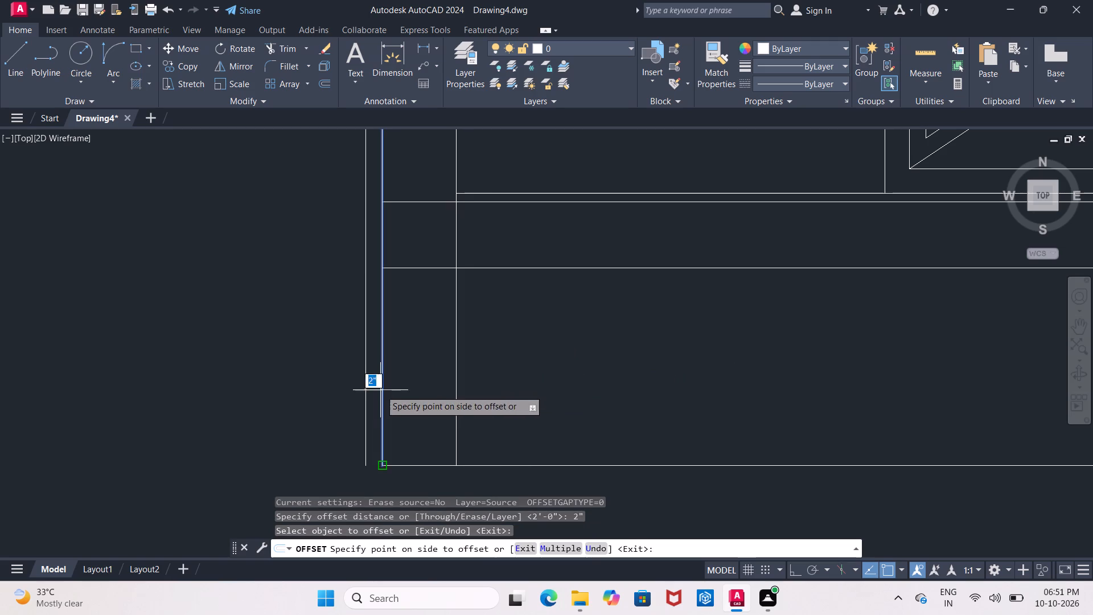
{"action": "left_click", "coordinate": [281, 403]}
{"action": "scroll", "coordinate": [665, 382], "scroll_direction": "down", "scroll_amount": 3}
{"action": "middle_click_drag", "start_coordinate": [668, 385], "coordinate": [266, 371]}
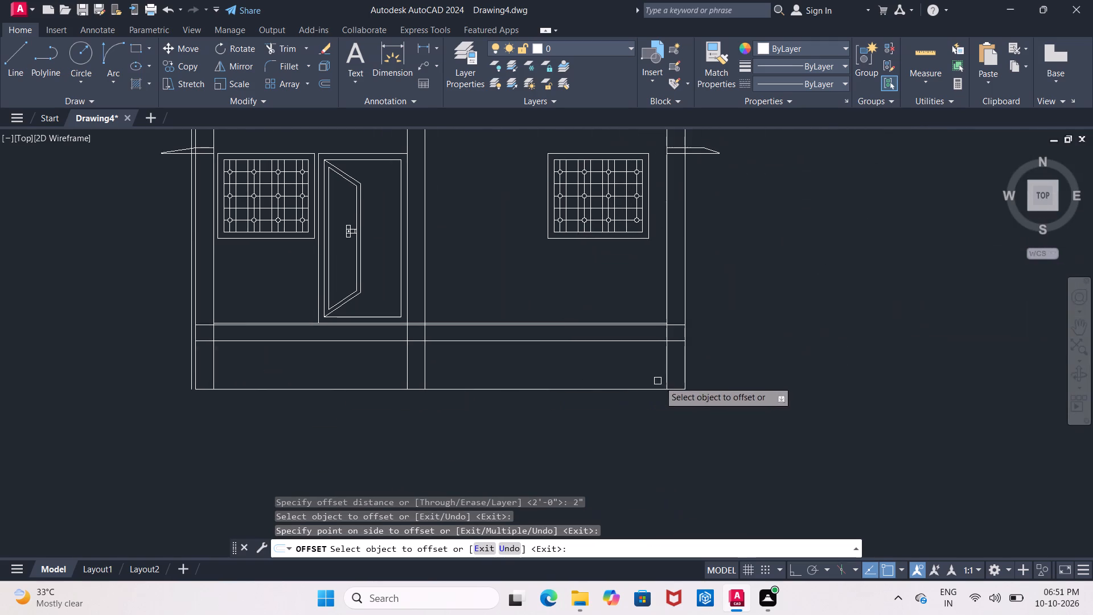
{"action": "left_click", "coordinate": [687, 368]}
{"action": "left_click", "coordinate": [722, 364]}
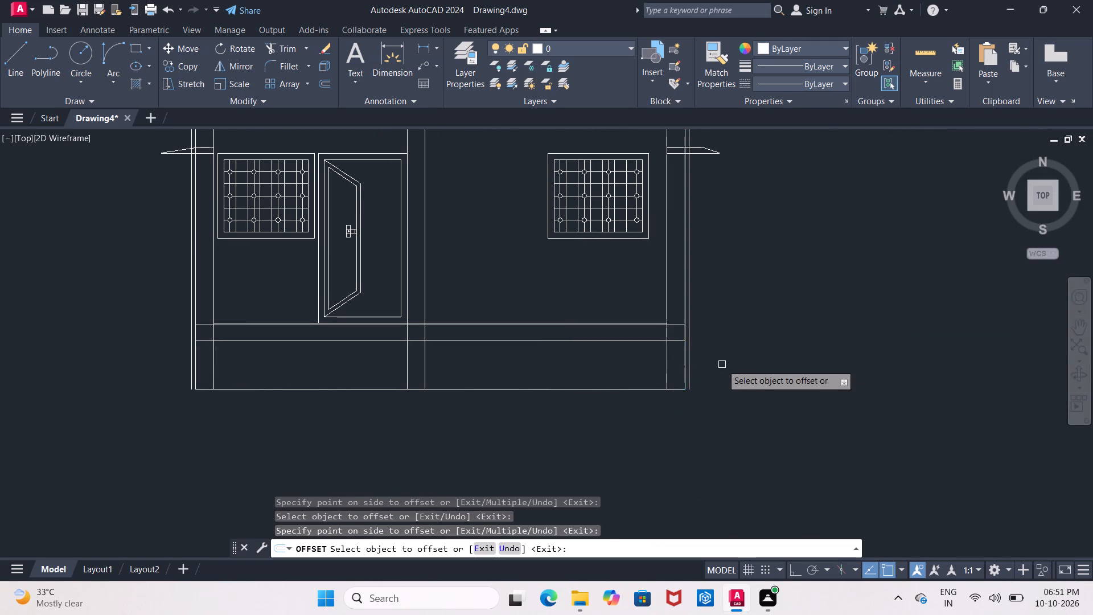
{"action": "middle_click_drag", "start_coordinate": [500, 372], "coordinate": [635, 378]}
{"action": "scroll", "coordinate": [391, 373], "scroll_direction": "up", "scroll_amount": 2}
{"action": "middle_click_drag", "start_coordinate": [391, 373], "coordinate": [470, 380]}
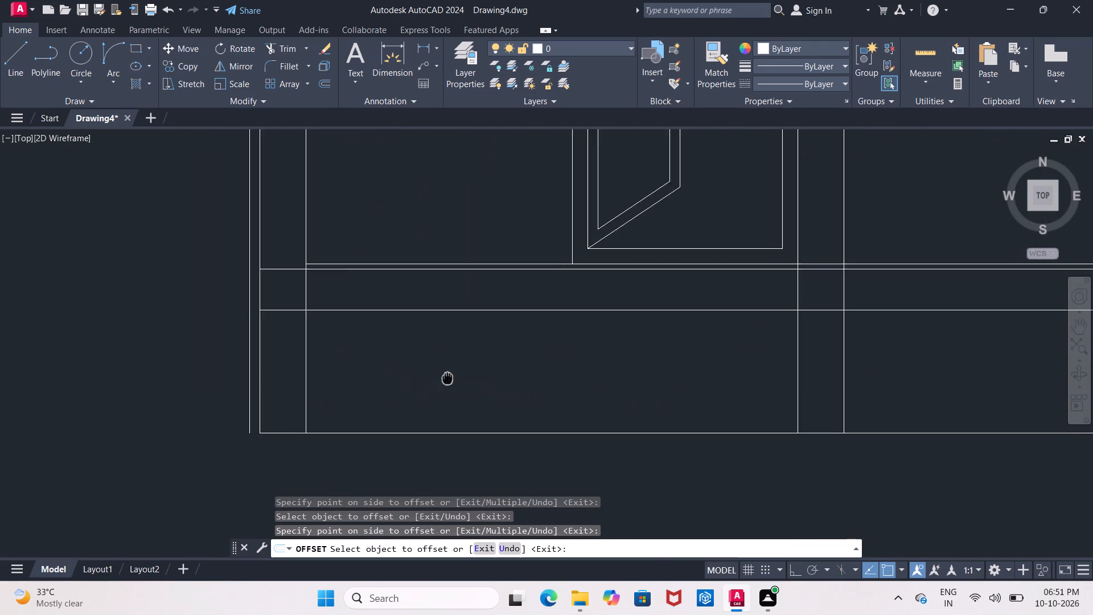
{"action": "middle_click_drag", "start_coordinate": [470, 380], "coordinate": [543, 381]}
{"action": "key", "text": "Escape"}
Extend the plinth's top line and the ground line to the new 2" offset edges at both ends.
{"action": "type", "text": "ex"}
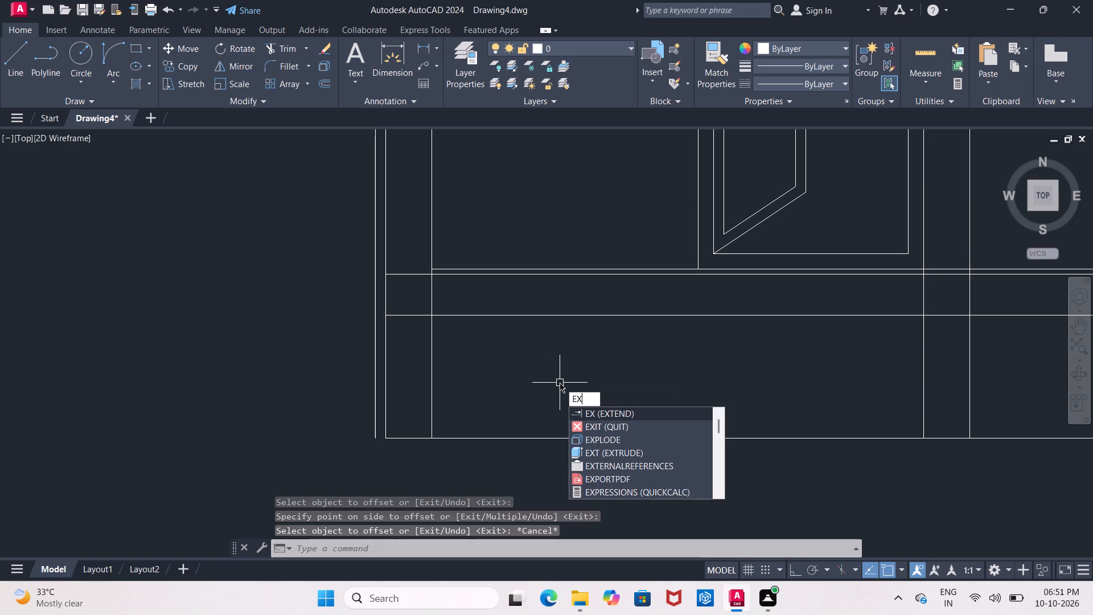
{"action": "key", "text": "Return"}
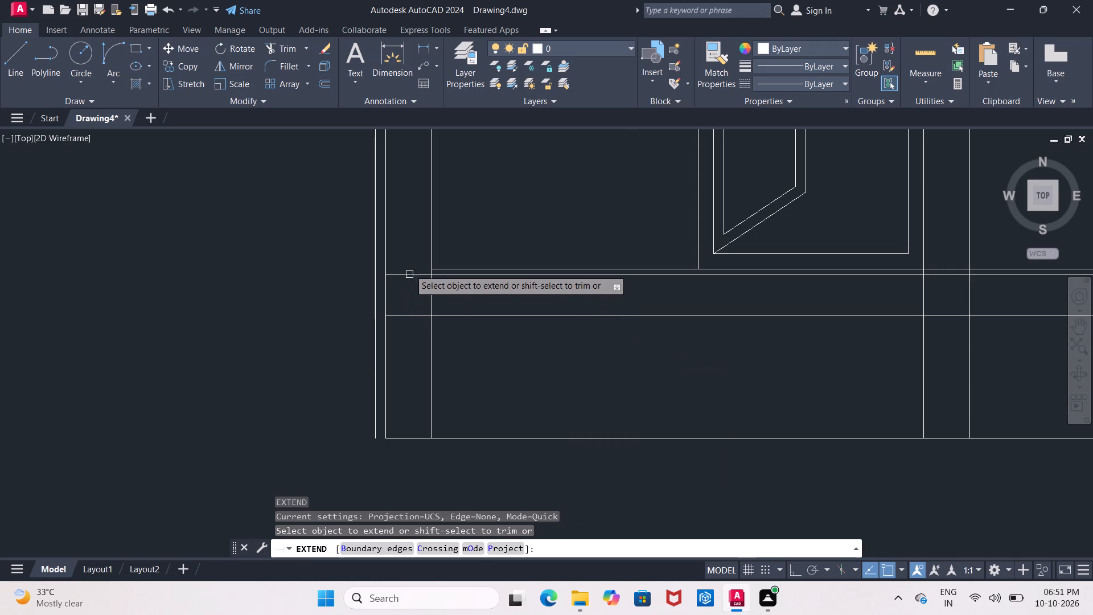
{"action": "left_click", "coordinate": [402, 277]}
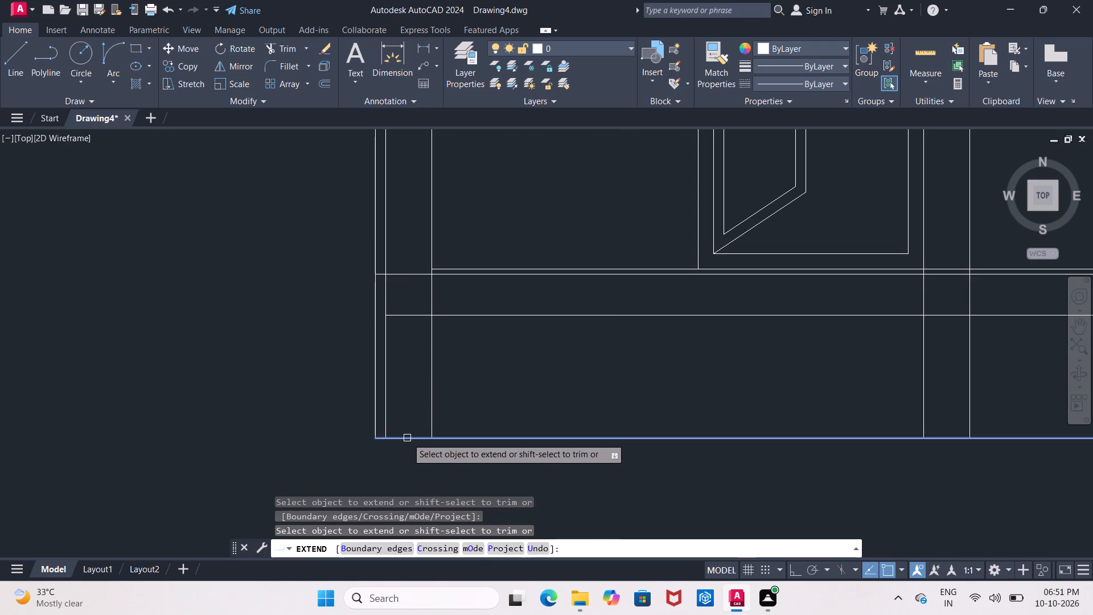
{"action": "left_click", "coordinate": [407, 438]}
{"action": "middle_click_drag", "start_coordinate": [589, 396], "coordinate": [141, 366]}
{"action": "middle_click_drag", "start_coordinate": [714, 362], "coordinate": [262, 436]}
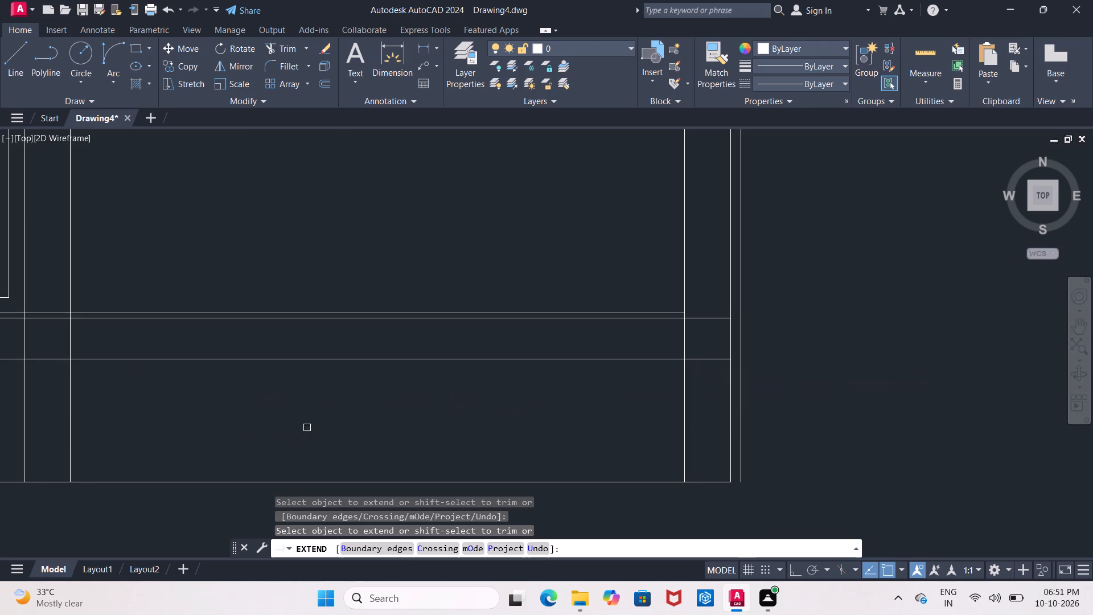
{"action": "left_click", "coordinate": [712, 317]}
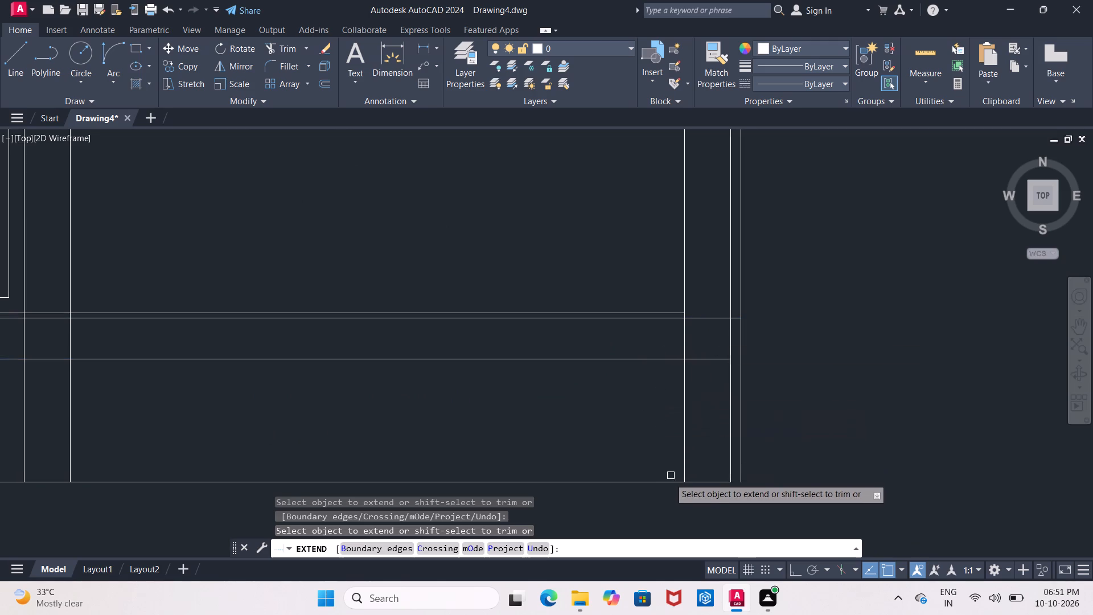
{"action": "left_click", "coordinate": [667, 481]}
{"action": "middle_click_drag", "start_coordinate": [619, 435], "coordinate": [901, 382]}
{"action": "middle_click_drag", "start_coordinate": [551, 393], "coordinate": [862, 391]}
{"action": "middle_click_drag", "start_coordinate": [359, 408], "coordinate": [375, 408]}
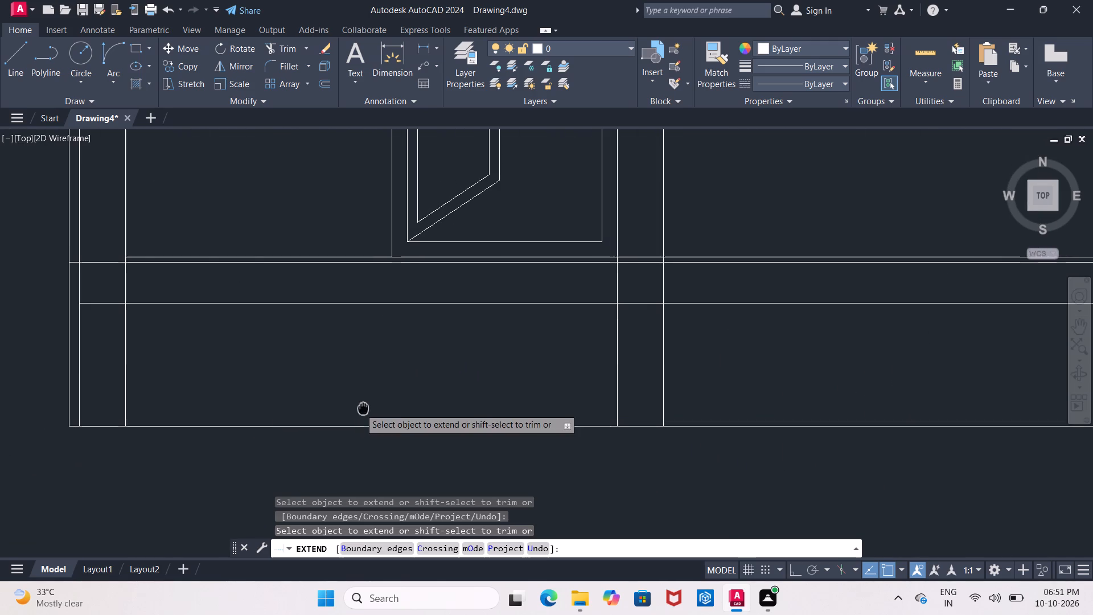
{"action": "middle_click_drag", "start_coordinate": [375, 408], "coordinate": [492, 407]}
{"action": "scroll", "coordinate": [496, 407], "scroll_direction": "down", "scroll_amount": 1}
{"action": "scroll", "coordinate": [491, 378], "scroll_direction": "up", "scroll_amount": 1}
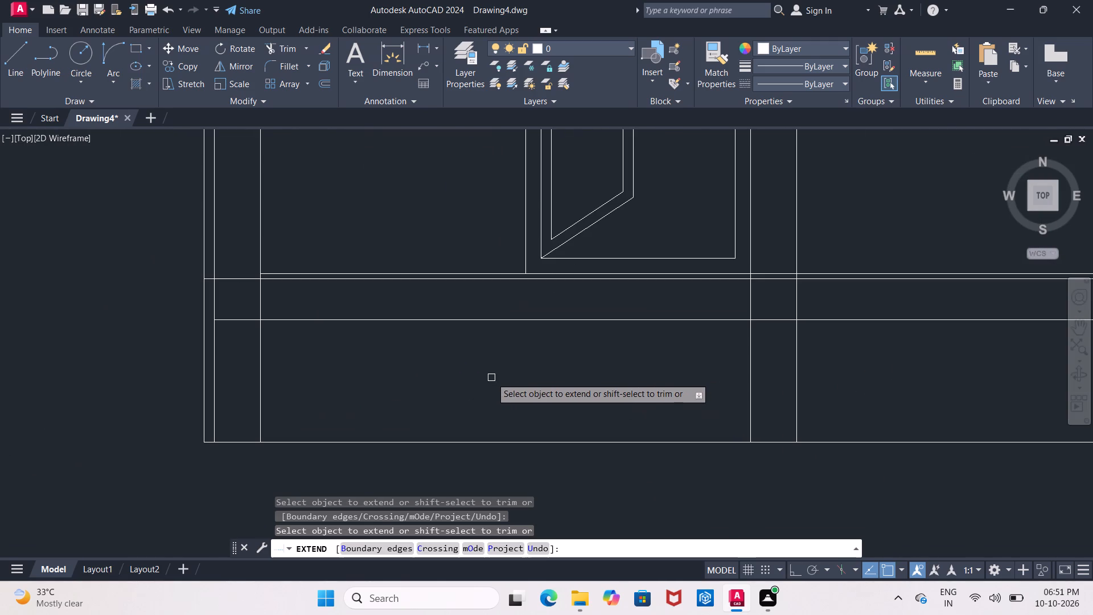
{"action": "key", "text": "Escape"}
Trim both 2" offset edges above the plinth's top line.
{"action": "type", "text": "tr"}
{"action": "key", "text": "Return"}
{"action": "key", "text": "Return"}
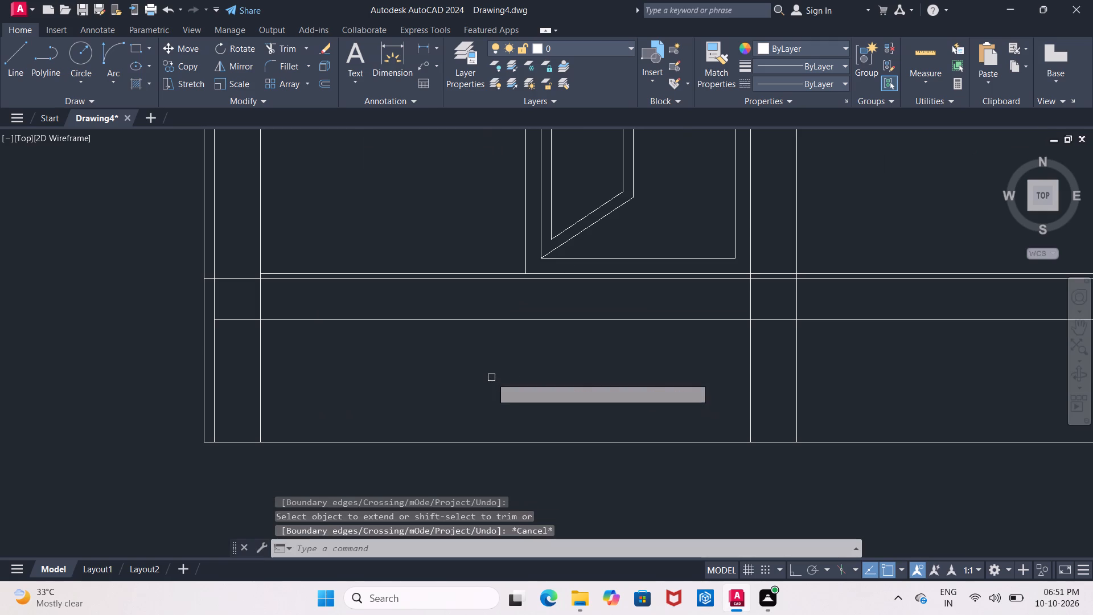
{"action": "left_click", "coordinate": [202, 265]}
{"action": "middle_click_drag", "start_coordinate": [492, 375], "coordinate": [118, 359]}
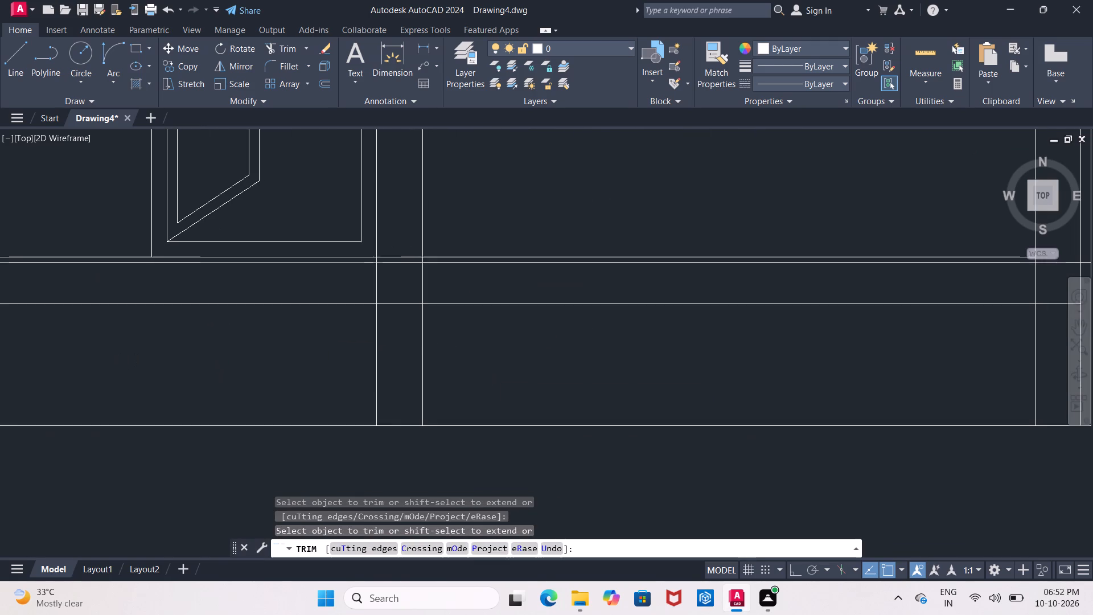
{"action": "middle_click_drag", "start_coordinate": [661, 331], "coordinate": [151, 309]}
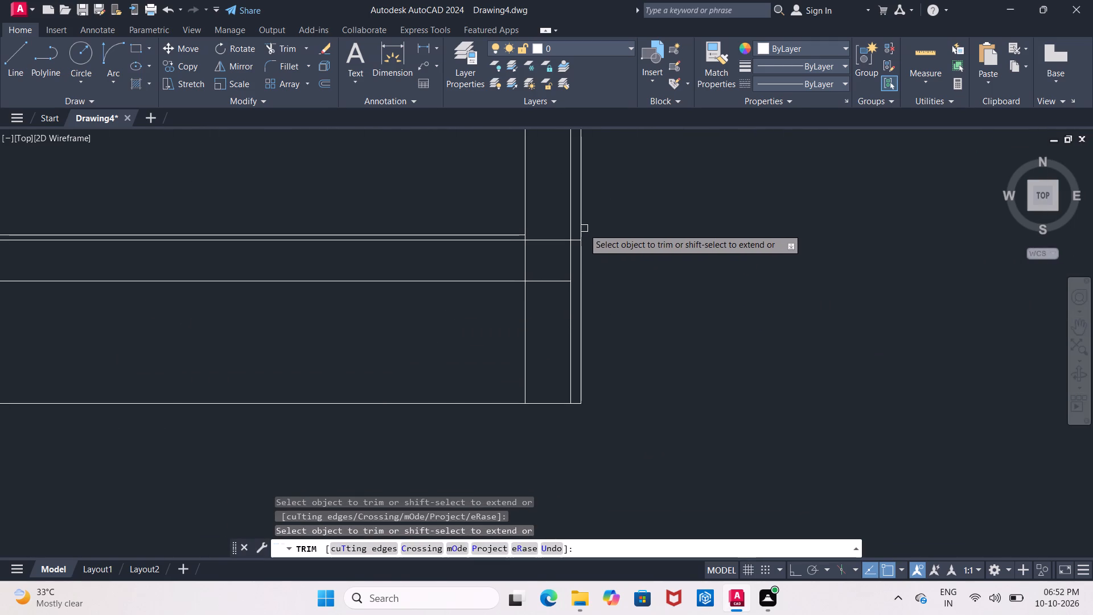
{"action": "left_click", "coordinate": [581, 232]}
Trim the rightmost column's vertical lines and the intermediate horizontal line inside the plinth.
{"action": "scroll", "coordinate": [547, 261], "scroll_direction": "up", "scroll_amount": 1}
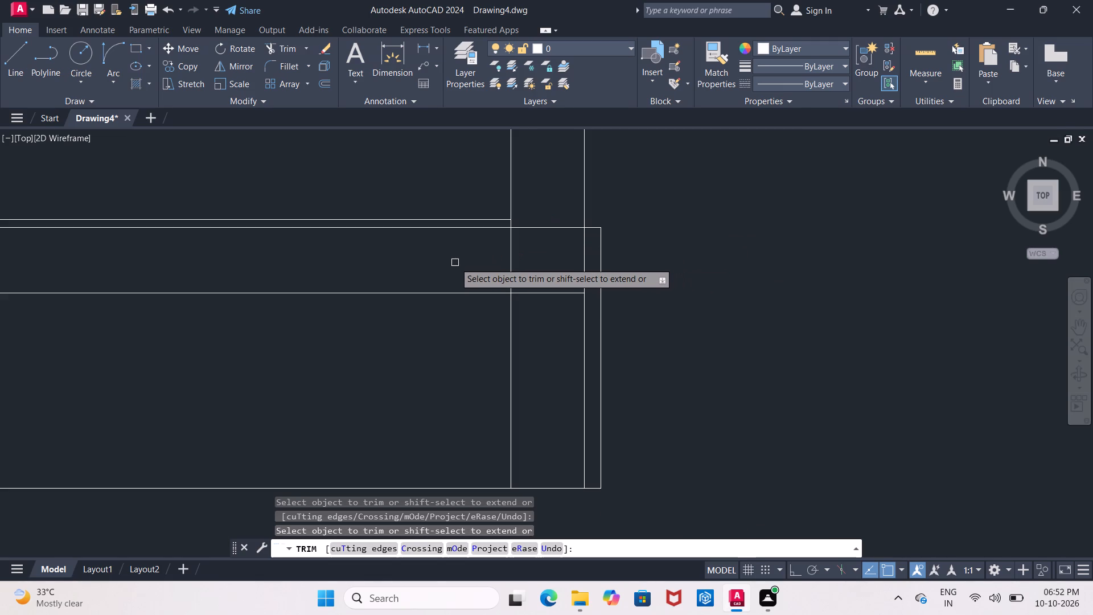
{"action": "left_click_drag", "start_coordinate": [442, 263], "coordinate": [556, 255]}
{"action": "left_click", "coordinate": [573, 263]}
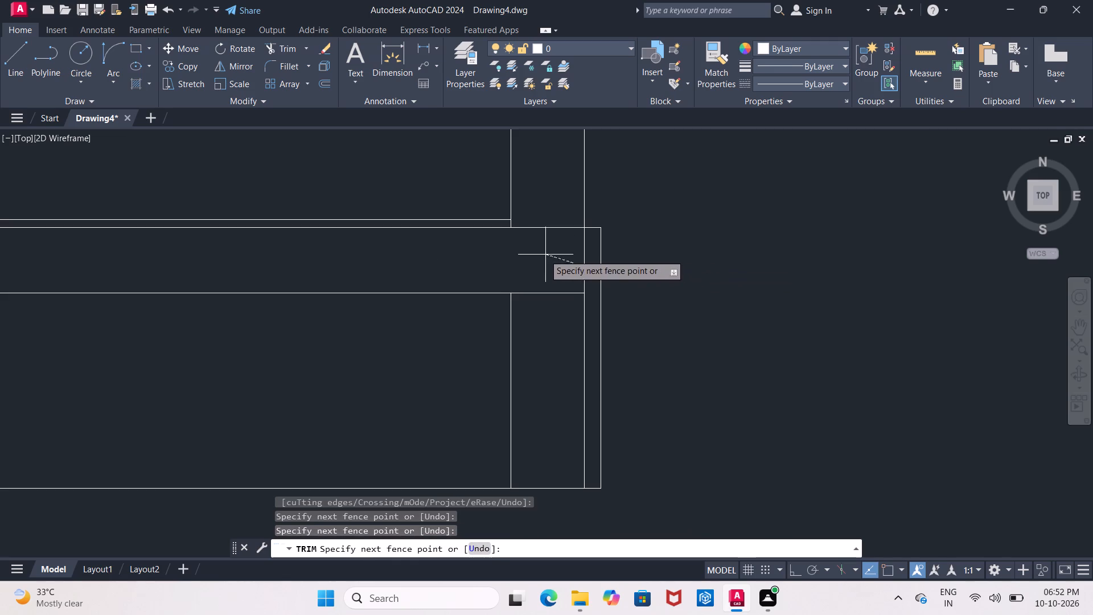
{"action": "left_click_drag", "start_coordinate": [544, 254], "coordinate": [546, 295]}
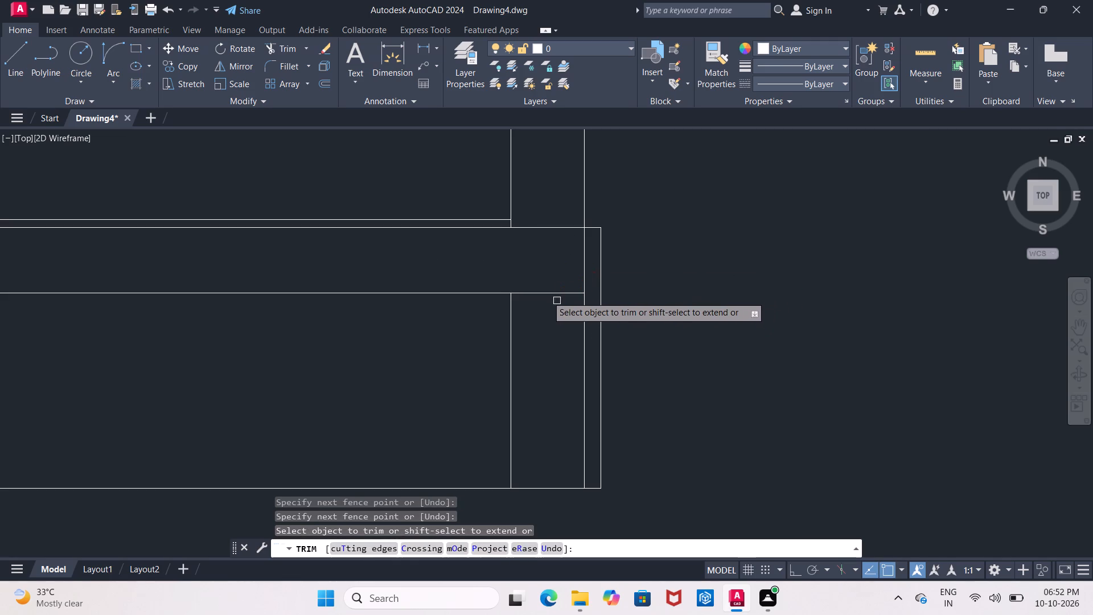
{"action": "left_click_drag", "start_coordinate": [546, 295], "coordinate": [533, 287]}
{"action": "left_click_drag", "start_coordinate": [471, 264], "coordinate": [540, 281]}
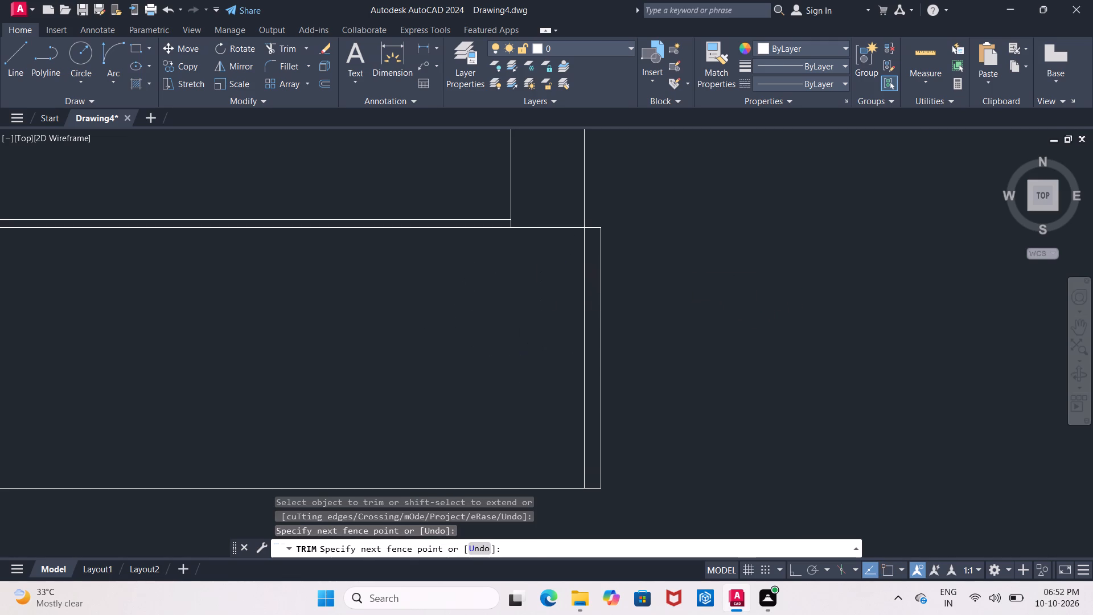
{"action": "left_click", "coordinate": [585, 314]}
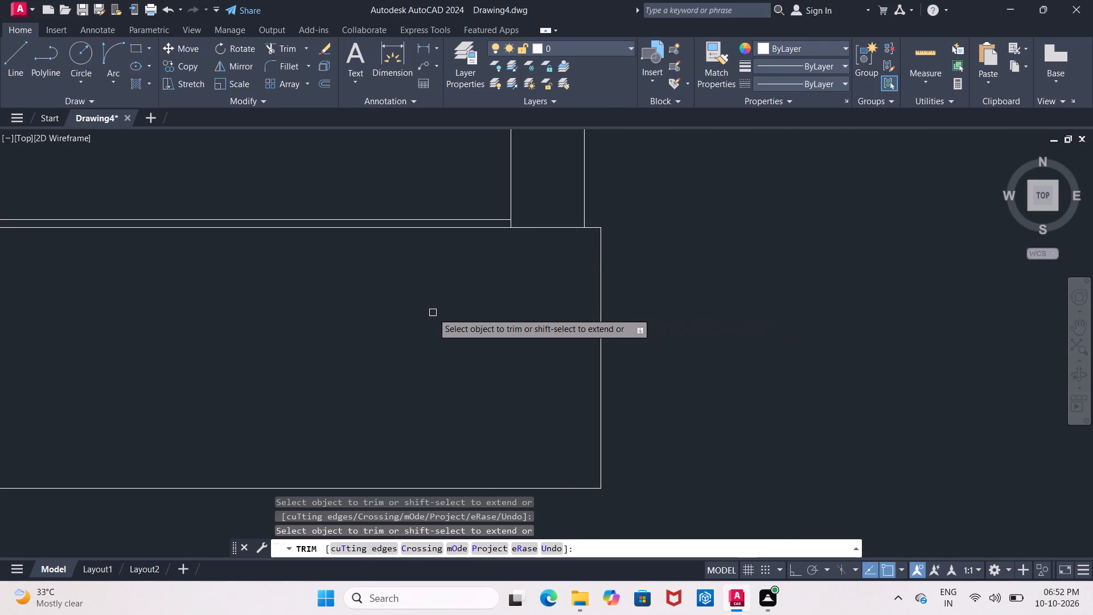
Trim the leftmost column's two vertical lines inside the plinth.
{"action": "middle_click_drag", "start_coordinate": [433, 313], "coordinate": [735, 285]}
{"action": "scroll", "coordinate": [487, 310], "scroll_direction": "down", "scroll_amount": 3}
{"action": "scroll", "coordinate": [102, 317], "scroll_direction": "up", "scroll_amount": 1}
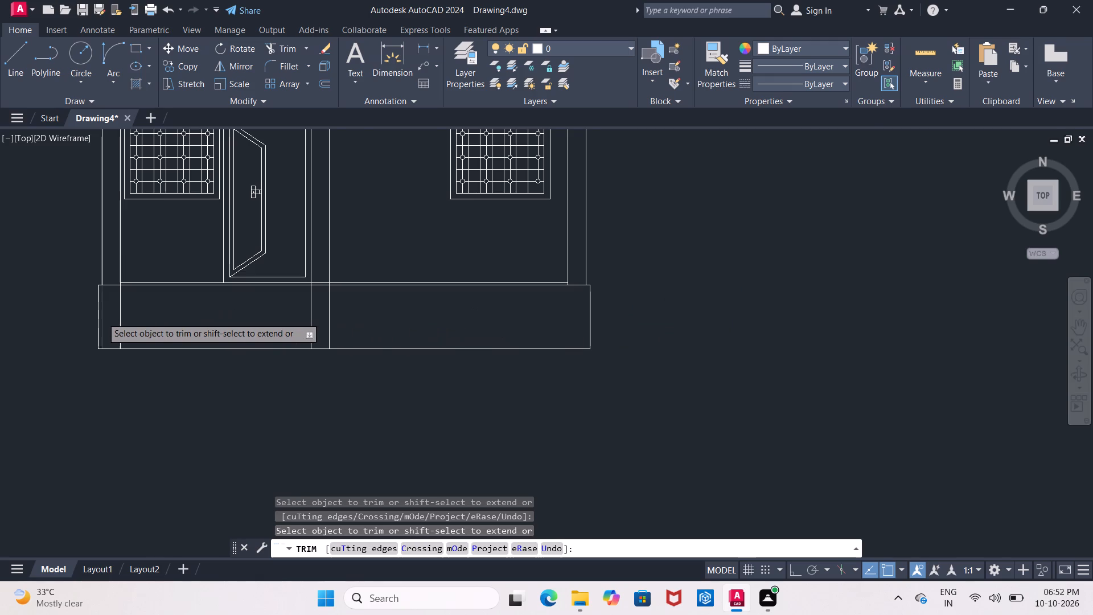
{"action": "scroll", "coordinate": [102, 317], "scroll_direction": "up", "scroll_amount": 1}
{"action": "middle_click_drag", "start_coordinate": [194, 292], "coordinate": [354, 294]}
{"action": "left_click_drag", "start_coordinate": [372, 289], "coordinate": [344, 287]}
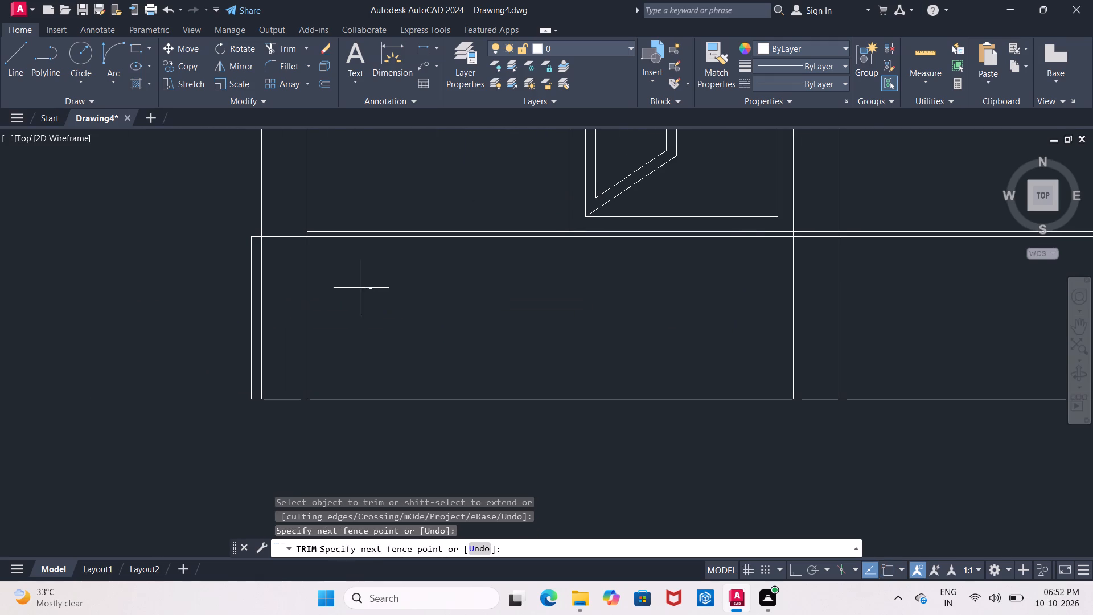
{"action": "left_click_drag", "start_coordinate": [344, 287], "coordinate": [309, 285]}
{"action": "left_click_drag", "start_coordinate": [281, 293], "coordinate": [359, 298]}
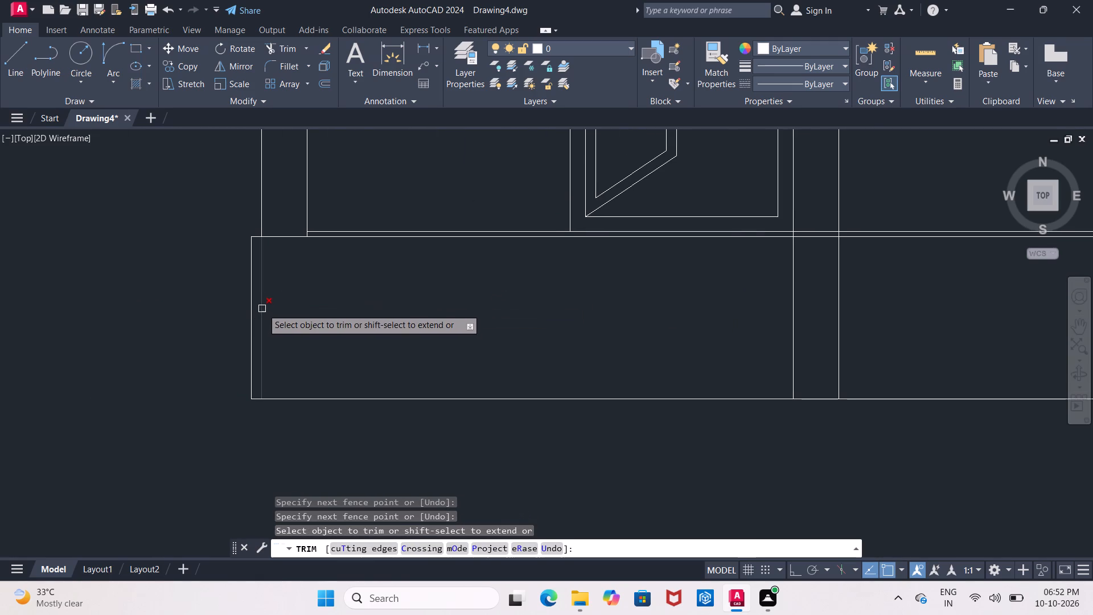
{"action": "left_click", "coordinate": [262, 309]}
Trim the middle column's two vertical lines inside the plinth.
{"action": "middle_click_drag", "start_coordinate": [276, 283], "coordinate": [274, 366]}
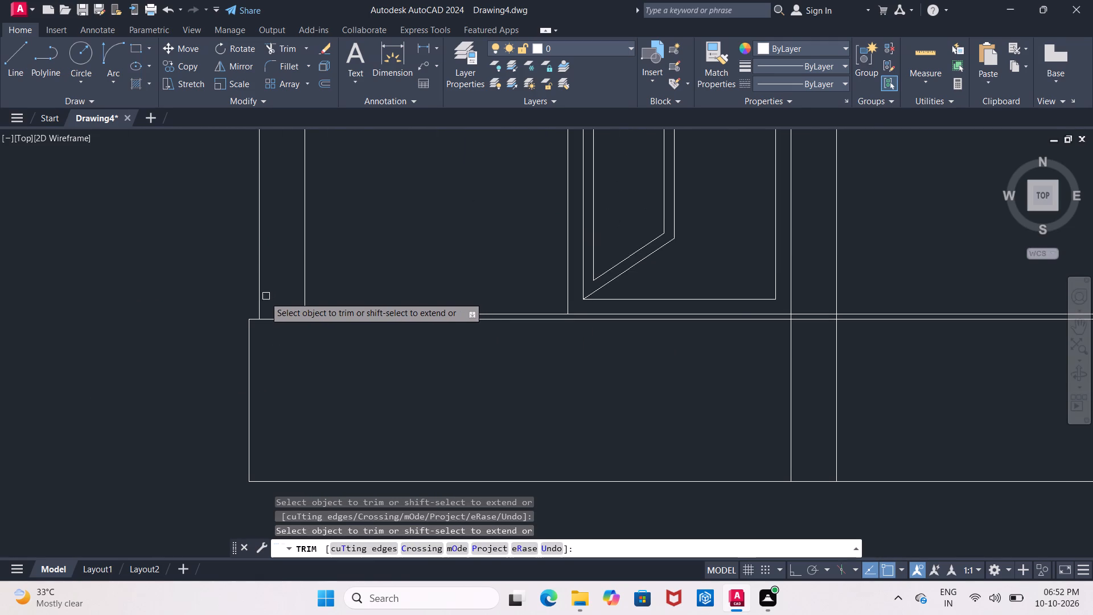
{"action": "scroll", "coordinate": [293, 355], "scroll_direction": "down", "scroll_amount": 2}
{"action": "middle_click_drag", "start_coordinate": [320, 371], "coordinate": [326, 401]}
{"action": "scroll", "coordinate": [309, 420], "scroll_direction": "down", "scroll_amount": 1}
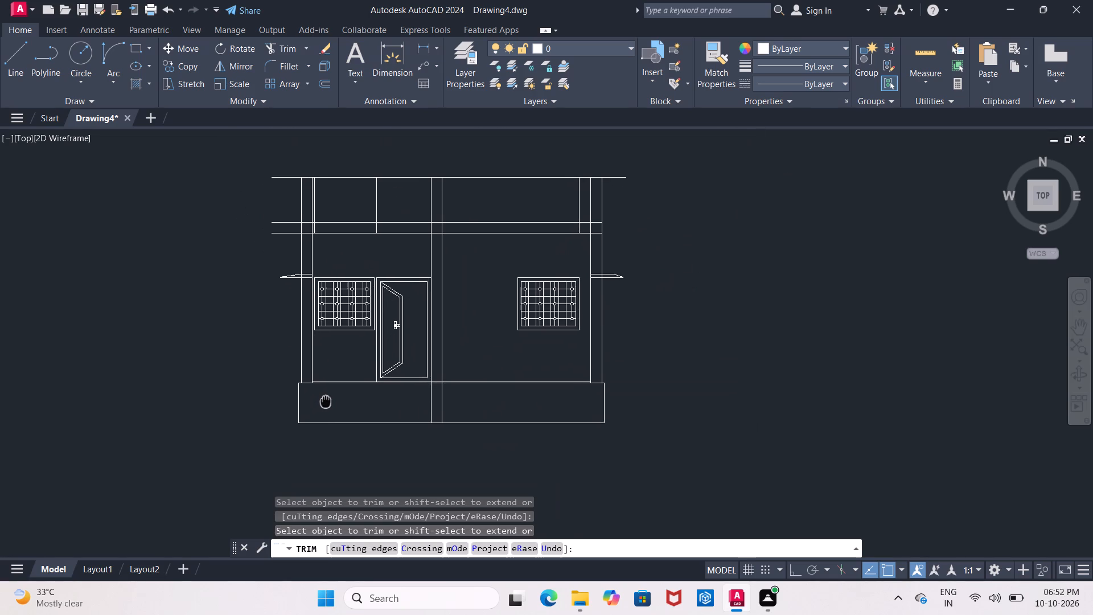
{"action": "middle_click_drag", "start_coordinate": [326, 401], "coordinate": [330, 397]}
{"action": "scroll", "coordinate": [342, 383], "scroll_direction": "up", "scroll_amount": 1}
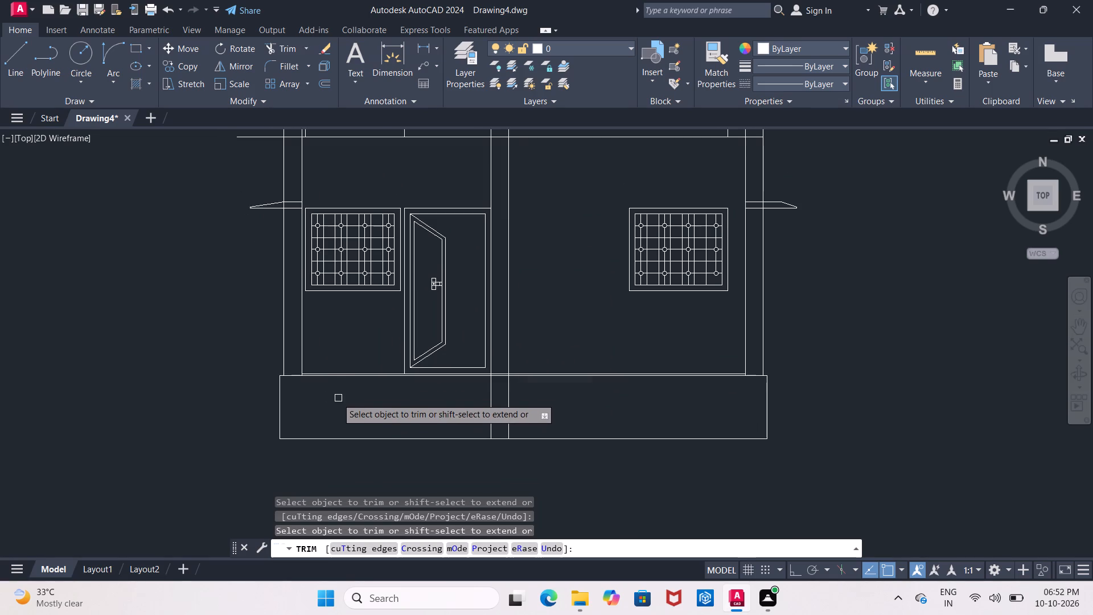
{"action": "scroll", "coordinate": [299, 399], "scroll_direction": "up", "scroll_amount": 1}
{"action": "middle_click_drag", "start_coordinate": [299, 399], "coordinate": [281, 372]}
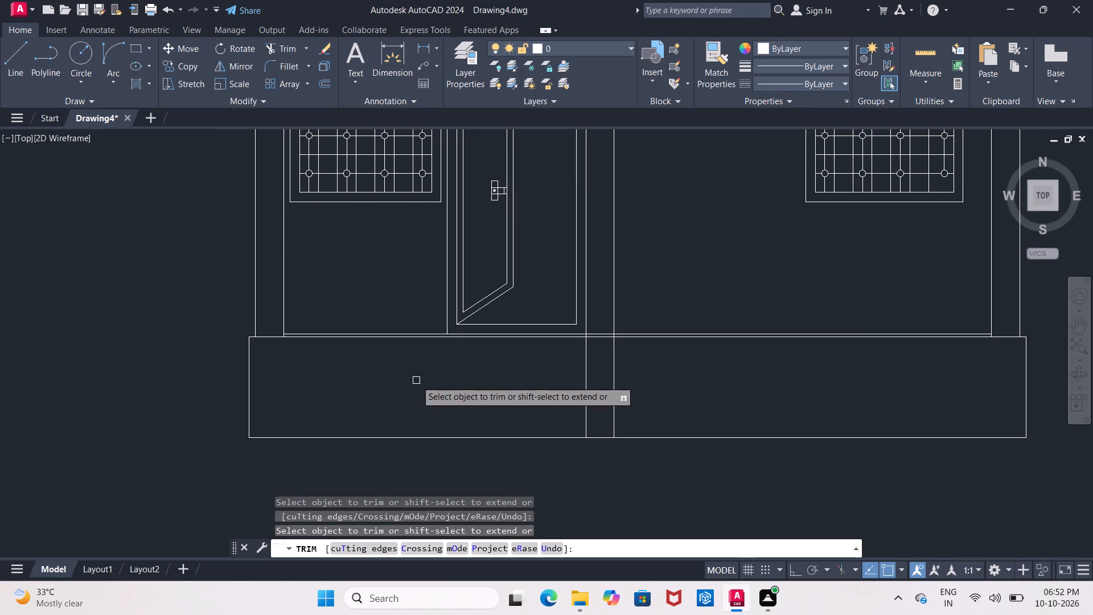
{"action": "left_click_drag", "start_coordinate": [416, 380], "coordinate": [657, 384]}
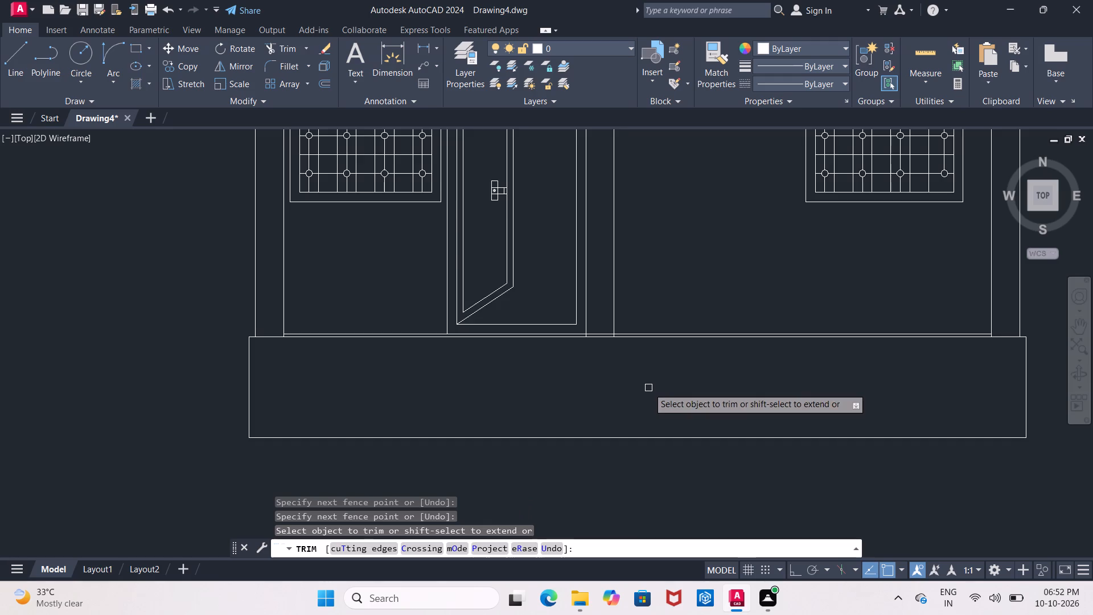
Trim the two upper band lines where they project beyond the leftmost column's outer edge.
{"action": "middle_click_drag", "start_coordinate": [648, 388], "coordinate": [457, 429]}
{"action": "scroll", "coordinate": [648, 388], "scroll_direction": "down", "scroll_amount": 1}
{"action": "middle_click_drag", "start_coordinate": [457, 429], "coordinate": [479, 485]}
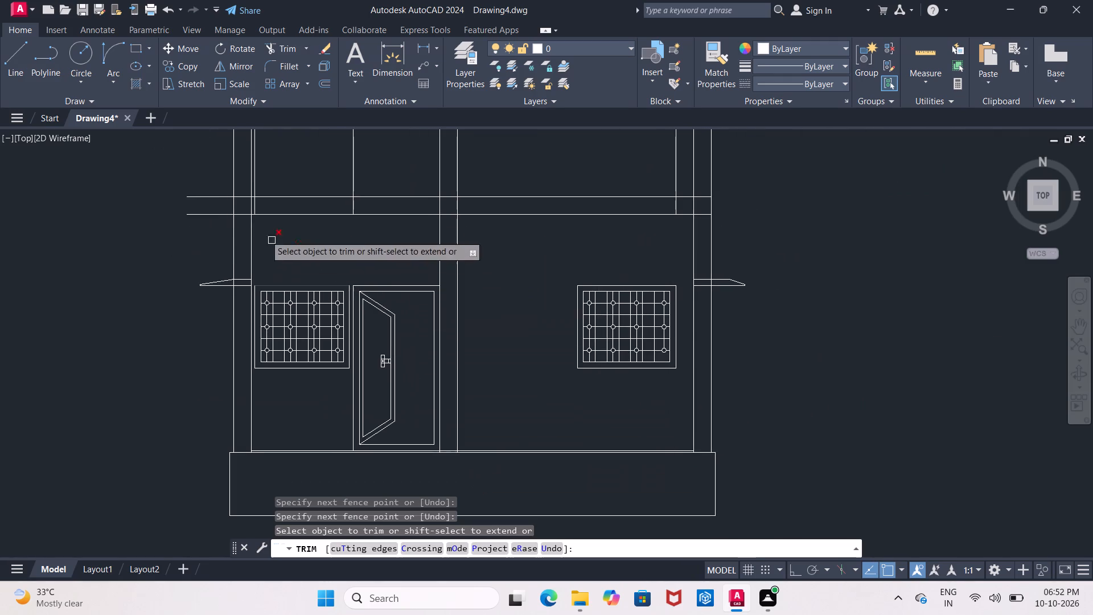
{"action": "middle_click_drag", "start_coordinate": [207, 201], "coordinate": [199, 290]}
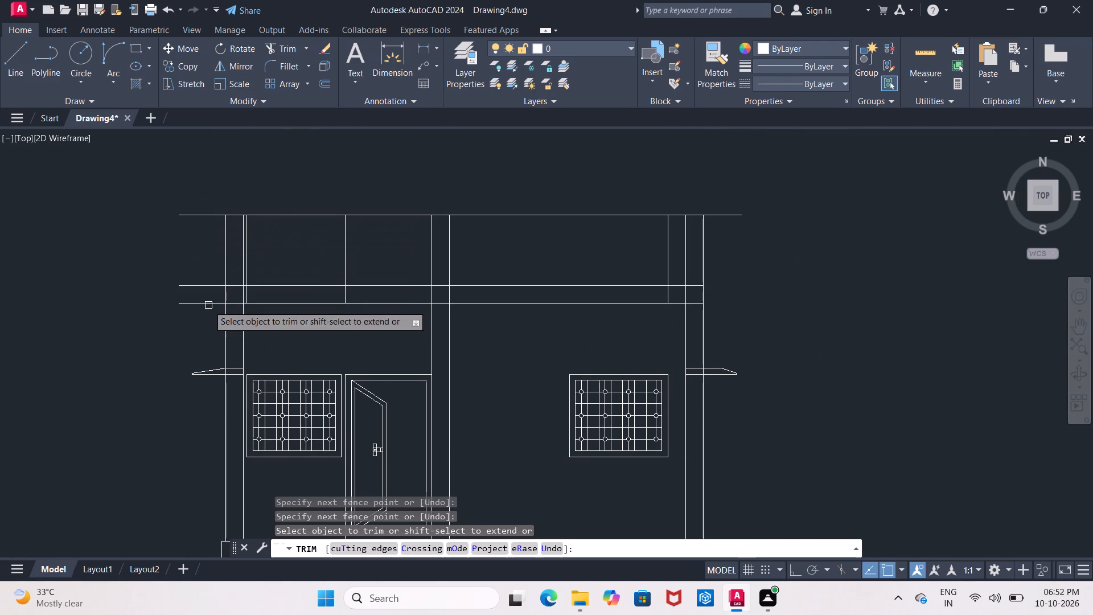
{"action": "left_click_drag", "start_coordinate": [212, 256], "coordinate": [203, 317]}
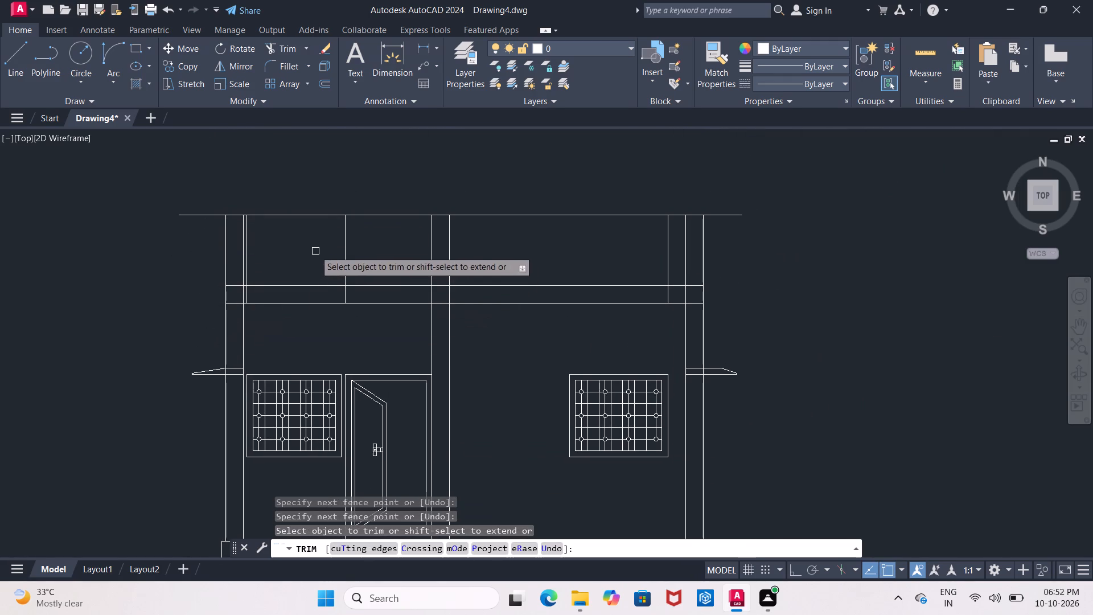
Trim away the vertical guide line above the door's hinge side, from the top line through the upper band.
{"action": "left_click_drag", "start_coordinate": [313, 248], "coordinate": [377, 262]}
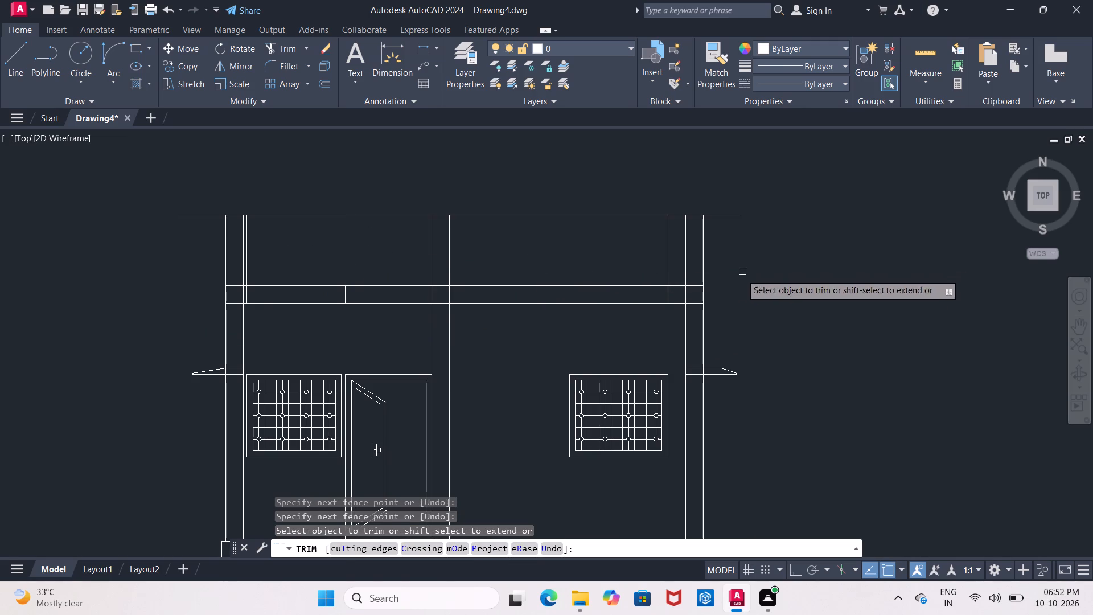
{"action": "scroll", "coordinate": [344, 296], "scroll_direction": "up", "scroll_amount": 2}
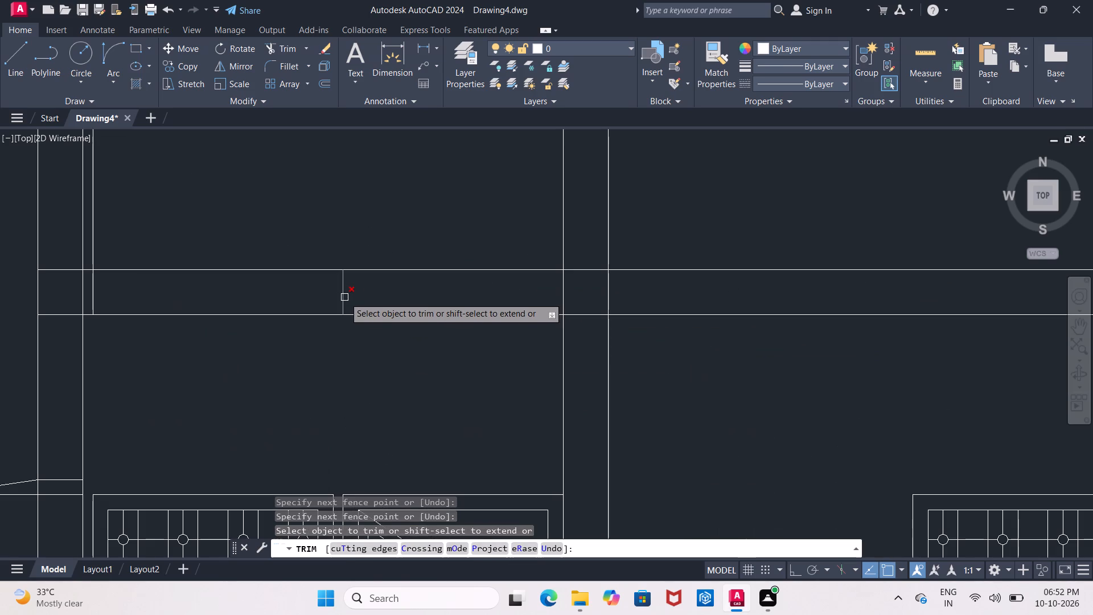
{"action": "left_click_drag", "start_coordinate": [319, 294], "coordinate": [375, 294]}
{"action": "scroll", "coordinate": [375, 294], "scroll_direction": "down", "scroll_amount": 2}
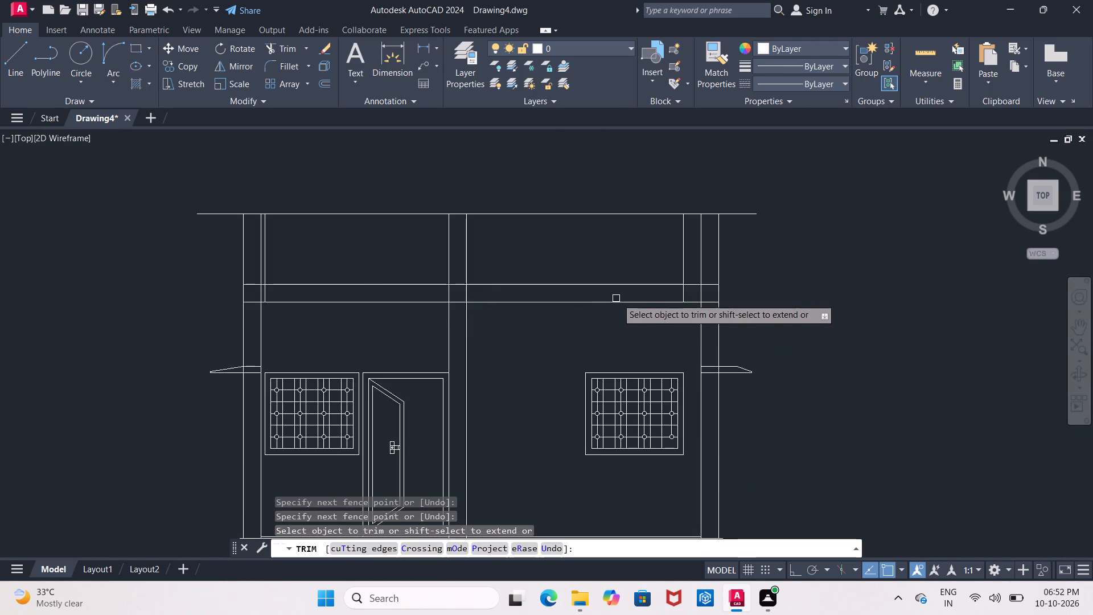
Trim away the vertical guide line above the far-side window's outer edge, from the top line through the upper band.
{"action": "left_click_drag", "start_coordinate": [654, 252], "coordinate": [687, 263]}
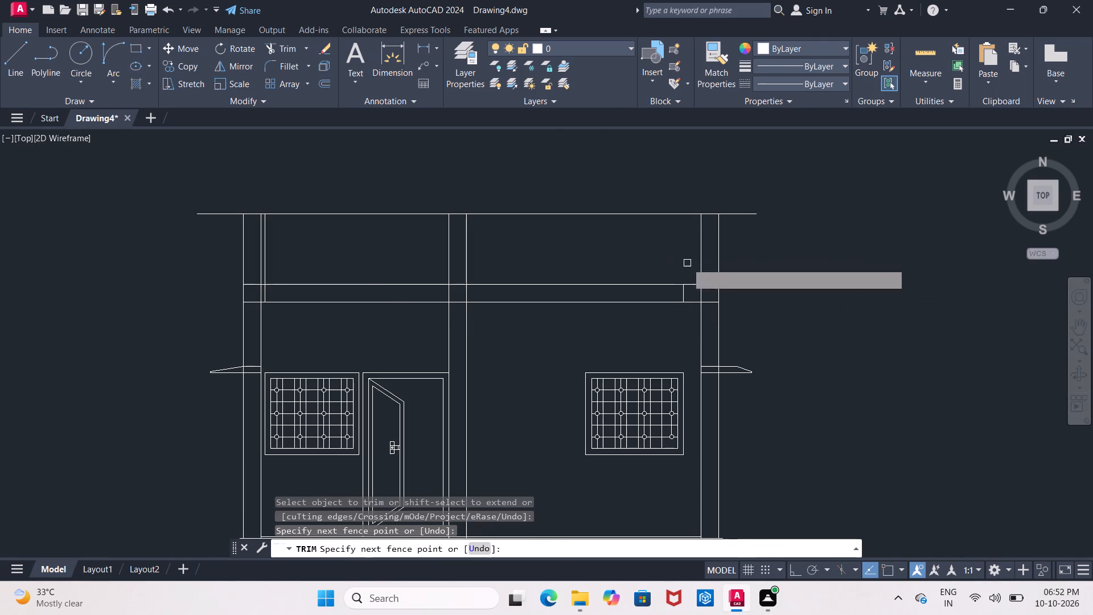
{"action": "scroll", "coordinate": [688, 284], "scroll_direction": "up", "scroll_amount": 2}
{"action": "left_click_drag", "start_coordinate": [692, 302], "coordinate": [632, 308]}
Trim the middle column's two vertical lines between the top line and the upper band.
{"action": "scroll", "coordinate": [631, 308], "scroll_direction": "down", "scroll_amount": 1}
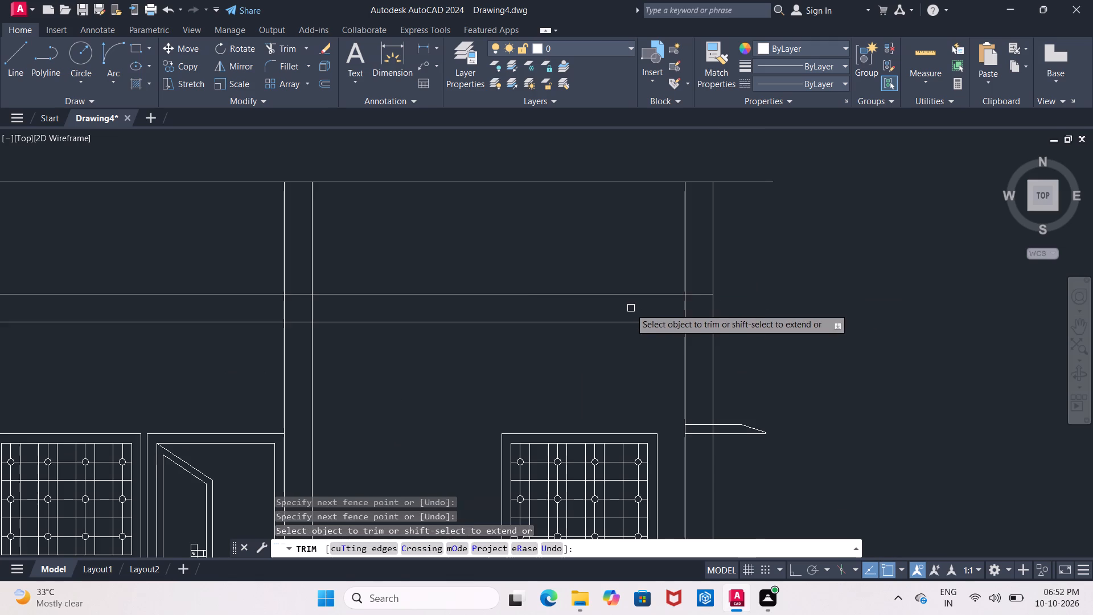
{"action": "scroll", "coordinate": [409, 262], "scroll_direction": "down", "scroll_amount": 1}
{"action": "middle_click_drag", "start_coordinate": [409, 262], "coordinate": [490, 233]}
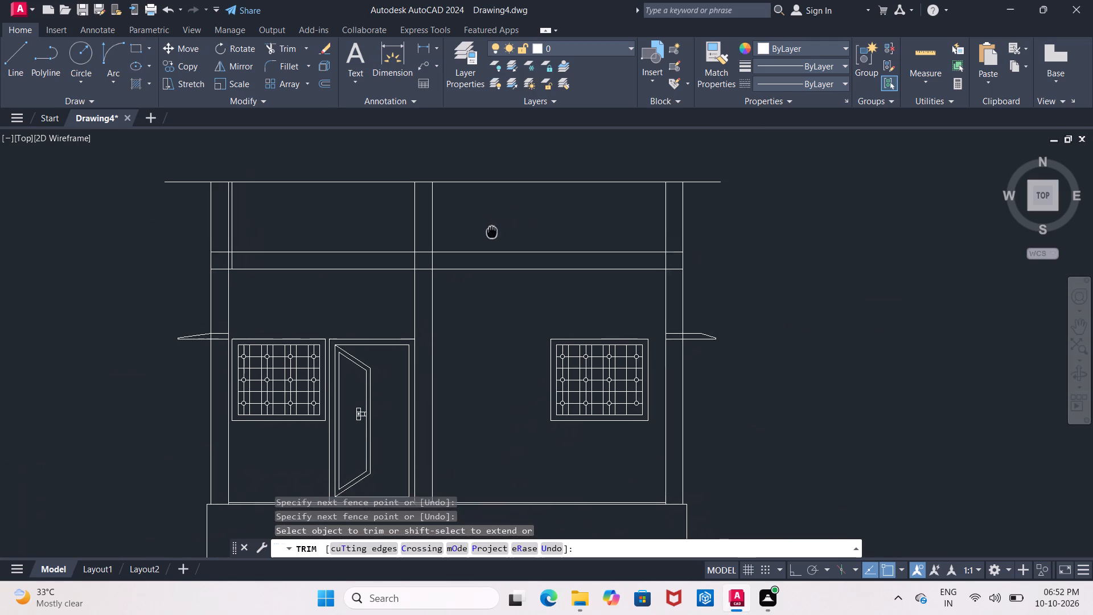
{"action": "middle_click_drag", "start_coordinate": [490, 233], "coordinate": [487, 235]}
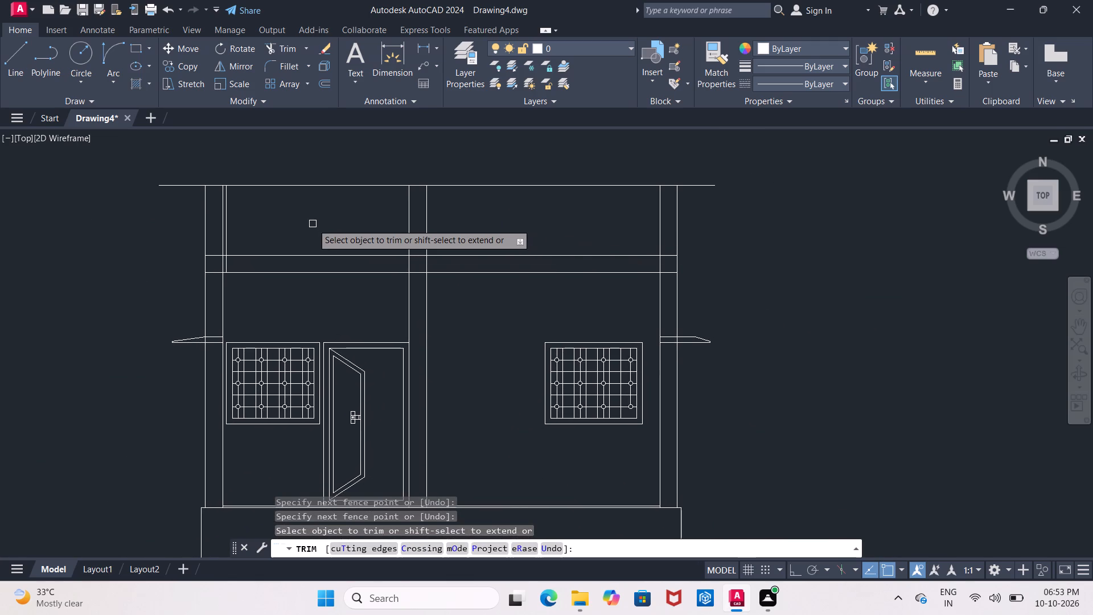
{"action": "left_click_drag", "start_coordinate": [313, 224], "coordinate": [478, 230]}
Open the middle column's junction with the upper band by trimming the lower band line between its edges and both column lines inside the band.
{"action": "scroll", "coordinate": [429, 252], "scroll_direction": "up", "scroll_amount": 1}
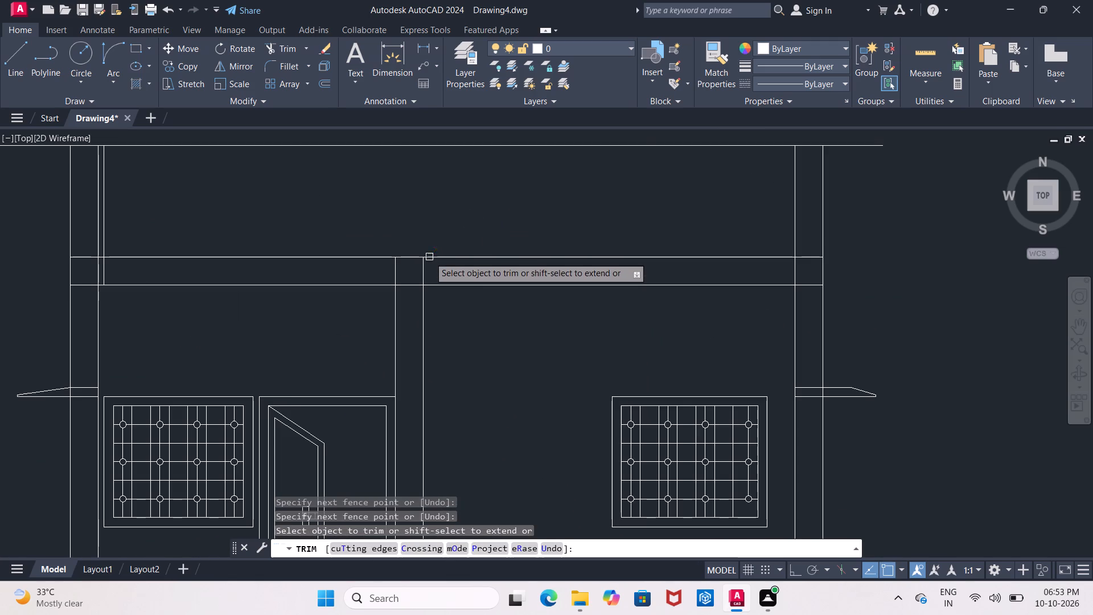
{"action": "scroll", "coordinate": [432, 244], "scroll_direction": "down", "scroll_amount": 6}
{"action": "middle_click_drag", "start_coordinate": [435, 219], "coordinate": [415, 292]}
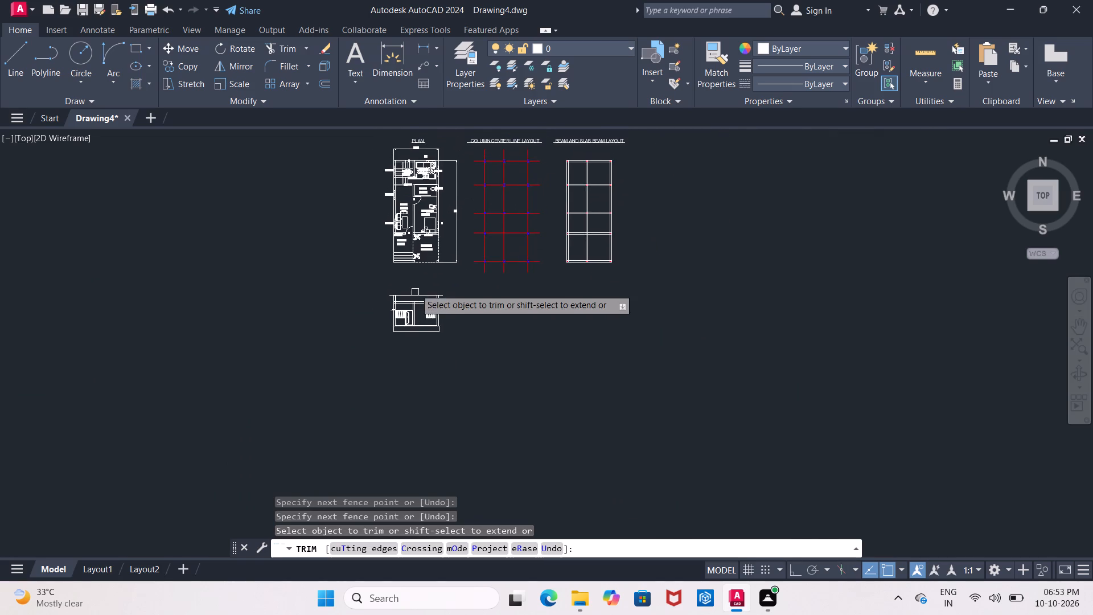
{"action": "scroll", "coordinate": [415, 270], "scroll_direction": "up", "scroll_amount": 2}
{"action": "middle_click_drag", "start_coordinate": [415, 289], "coordinate": [414, 289]}
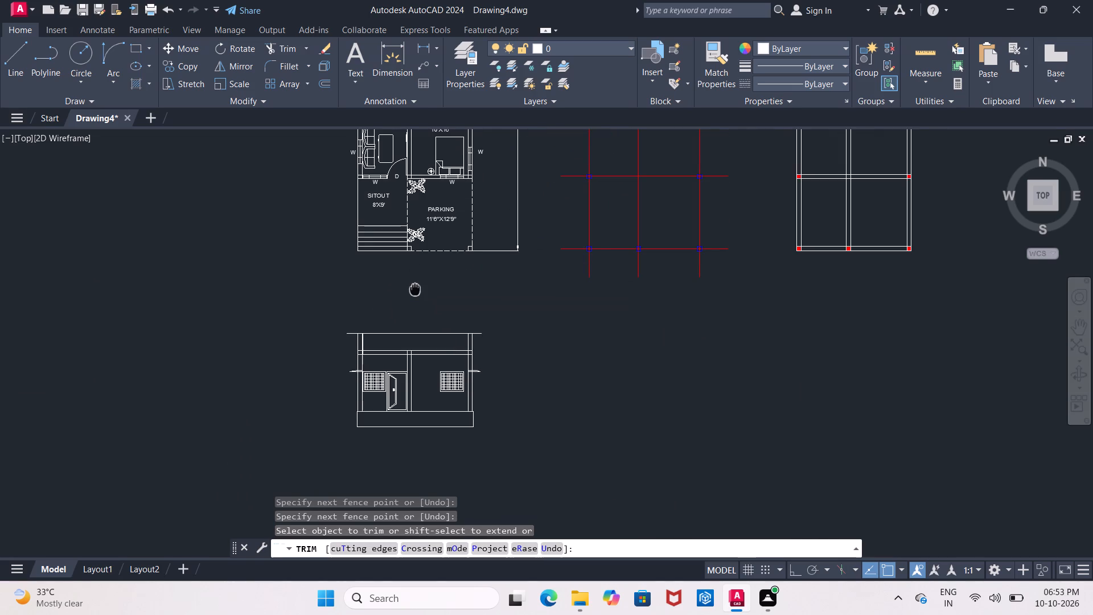
{"action": "middle_click_drag", "start_coordinate": [414, 289], "coordinate": [384, 339]}
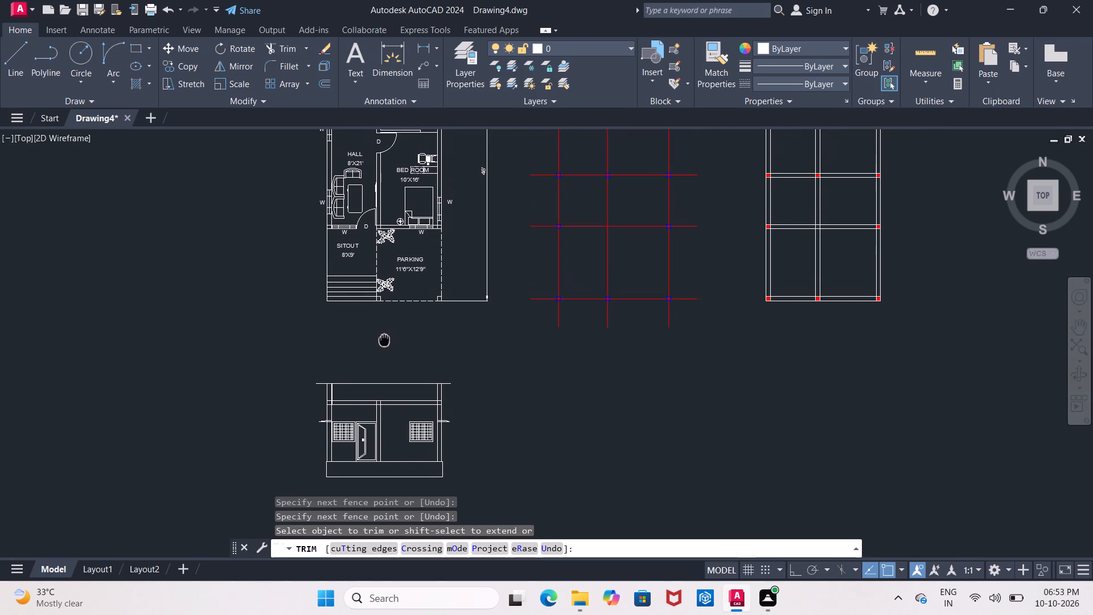
{"action": "middle_click_drag", "start_coordinate": [384, 339], "coordinate": [384, 323]}
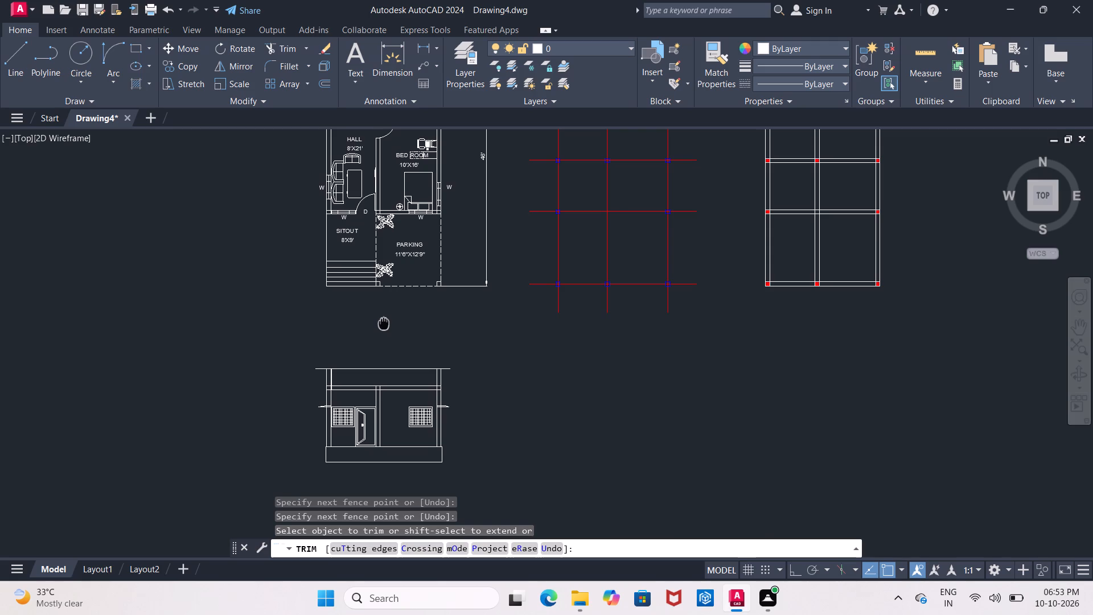
{"action": "middle_click_drag", "start_coordinate": [384, 323], "coordinate": [384, 306]}
{"action": "middle_click_drag", "start_coordinate": [364, 327], "coordinate": [381, 263]}
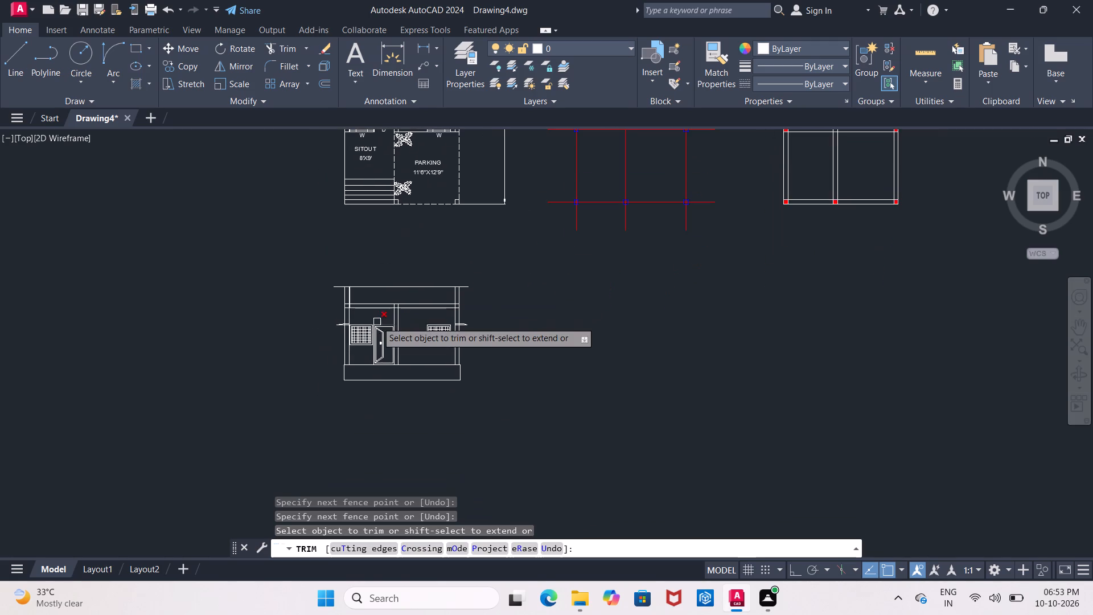
{"action": "scroll", "coordinate": [377, 322], "scroll_direction": "up", "scroll_amount": 4}
{"action": "middle_click_drag", "start_coordinate": [387, 312], "coordinate": [327, 369]}
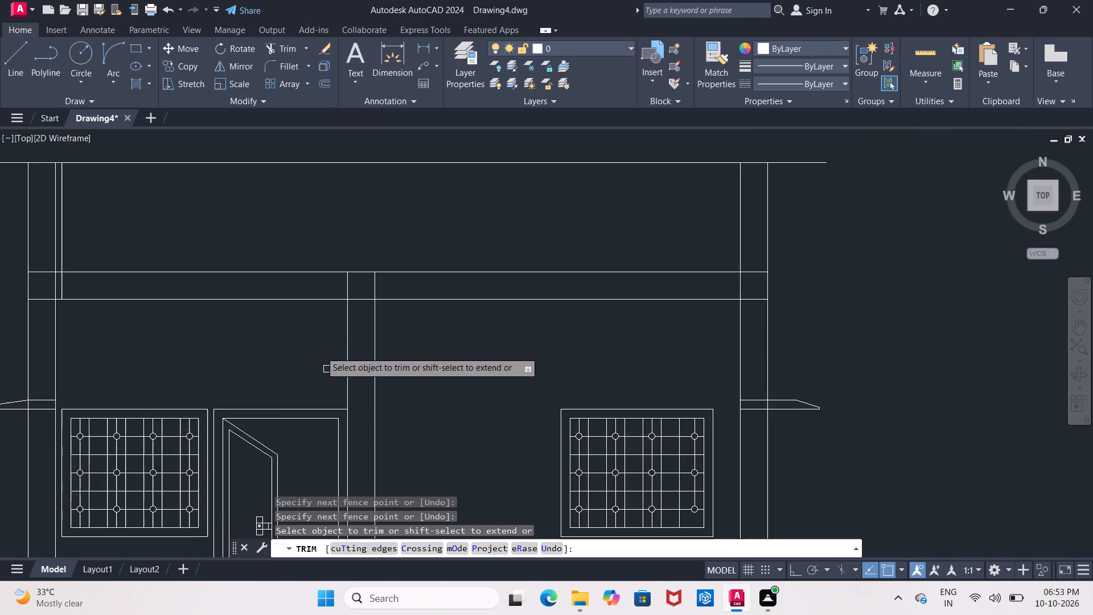
{"action": "left_click", "coordinate": [359, 300]}
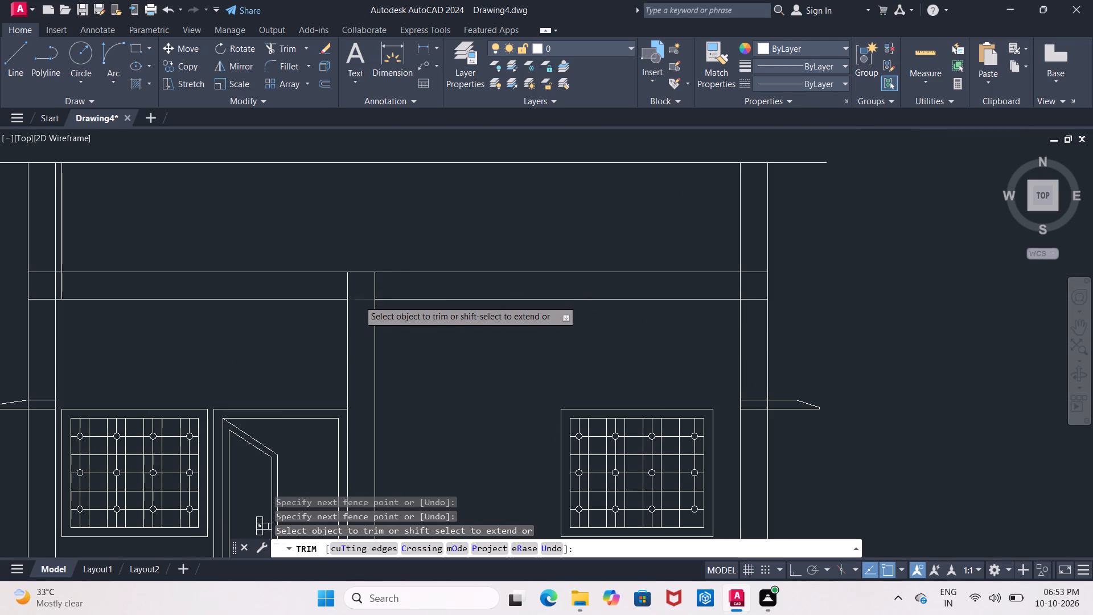
{"action": "left_click", "coordinate": [348, 290]}
{"action": "left_click", "coordinate": [373, 288]}
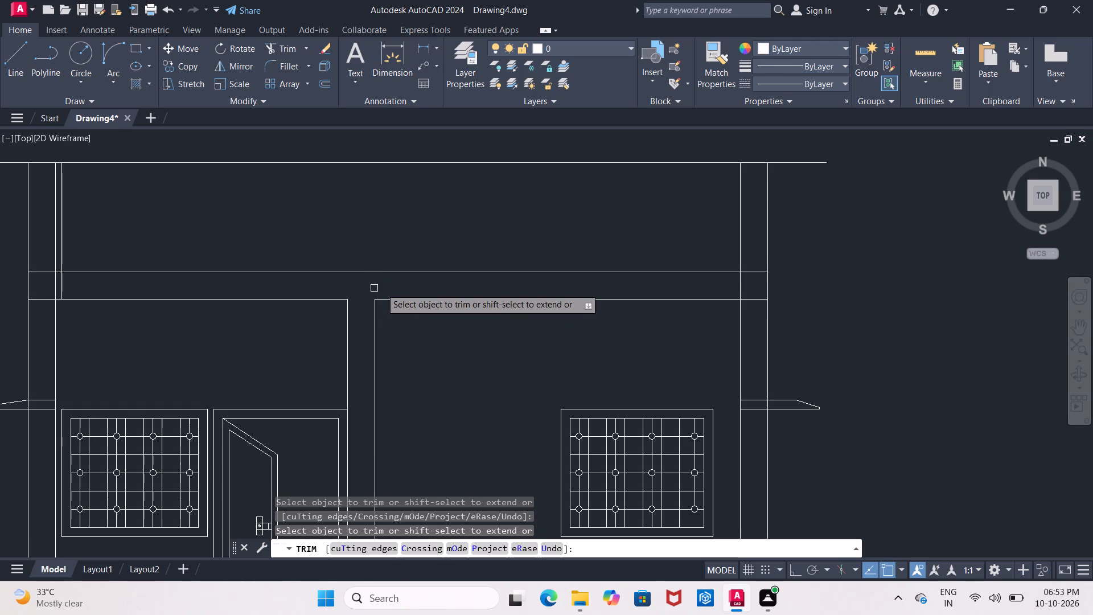
Open the rightmost column's junction by trimming both band lines within the column and its inner line between them.
{"action": "scroll", "coordinate": [381, 288], "scroll_direction": "down", "scroll_amount": 2}
{"action": "middle_click_drag", "start_coordinate": [405, 341], "coordinate": [440, 340]}
{"action": "scroll", "coordinate": [523, 300], "scroll_direction": "up", "scroll_amount": 2}
{"action": "middle_click_drag", "start_coordinate": [520, 303], "coordinate": [372, 327]}
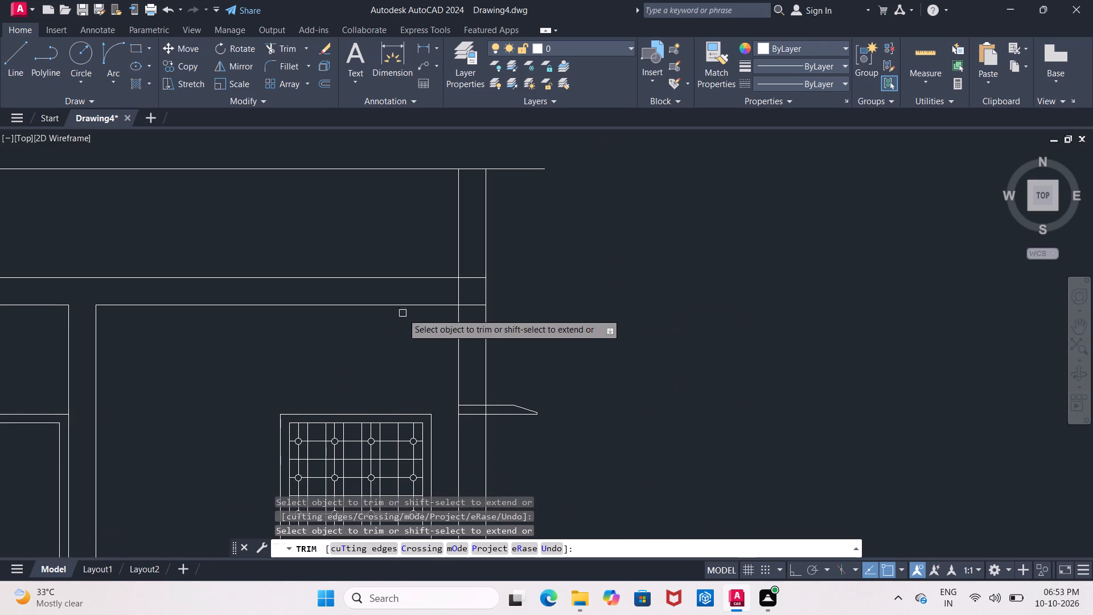
{"action": "left_click", "coordinate": [475, 278]}
{"action": "left_click", "coordinate": [453, 290]}
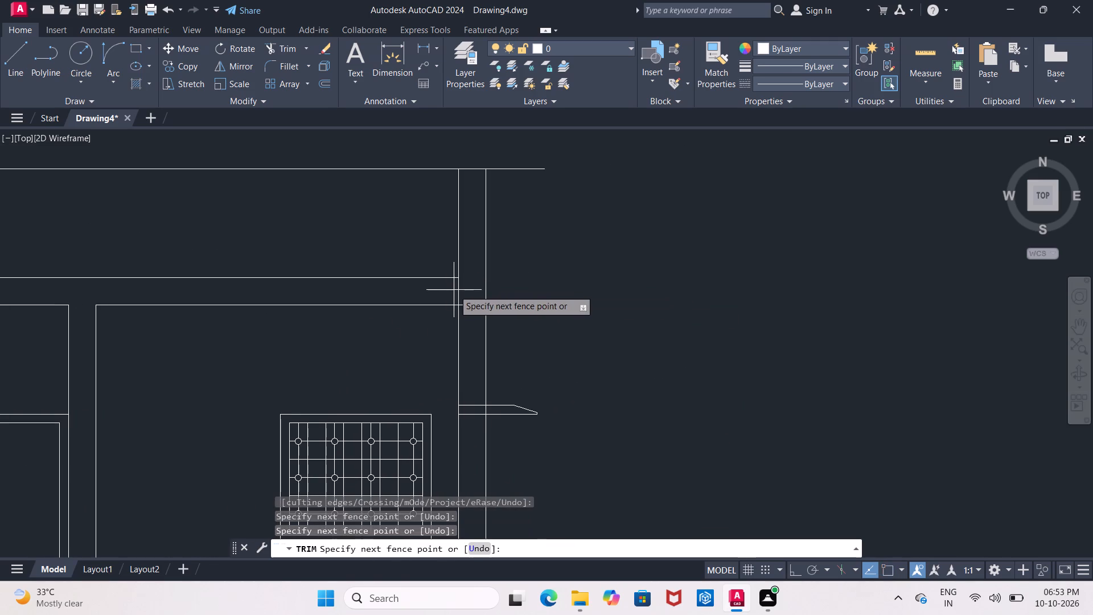
{"action": "left_click", "coordinate": [459, 292]}
{"action": "left_click", "coordinate": [471, 305]}
Trim away the vertical guide line beside the leftmost column, from the top line through the upper band.
{"action": "scroll", "coordinate": [475, 305], "scroll_direction": "down", "scroll_amount": 2}
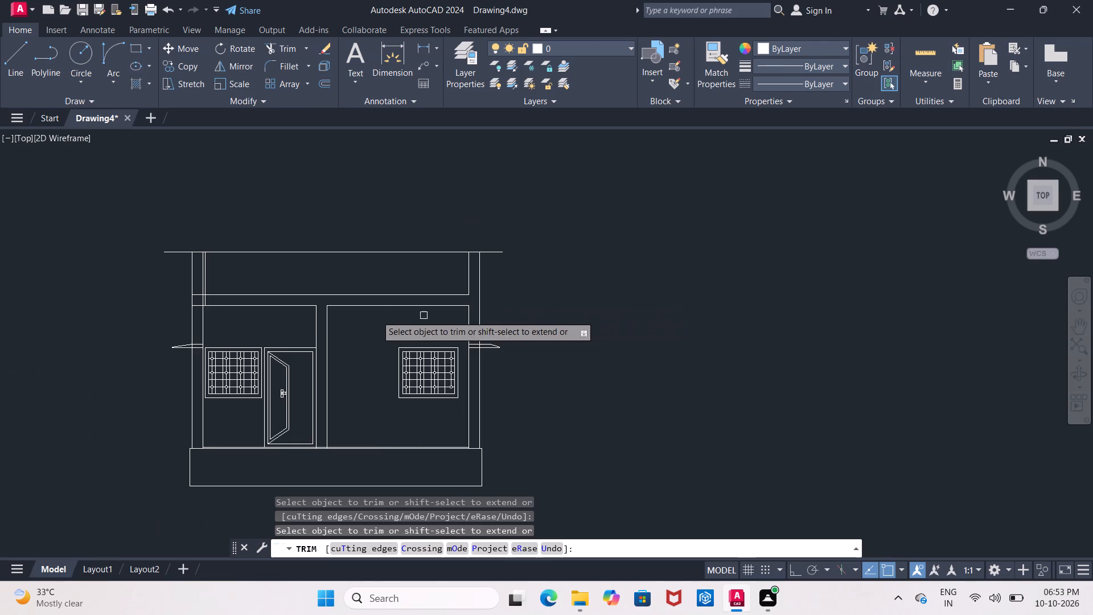
{"action": "scroll", "coordinate": [211, 302], "scroll_direction": "up", "scroll_amount": 2}
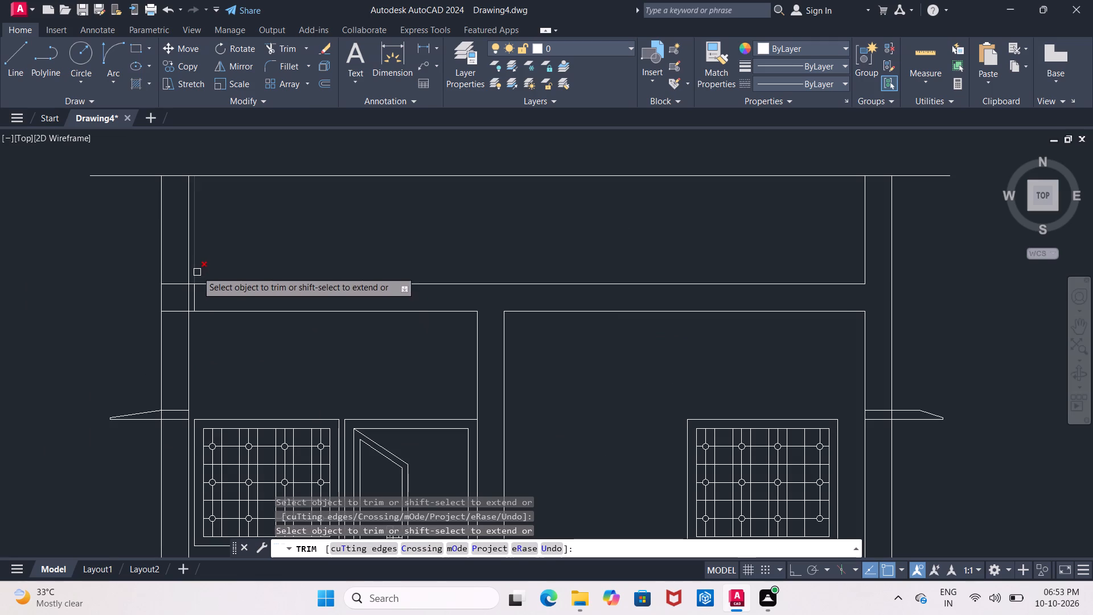
{"action": "left_click", "coordinate": [196, 261]}
{"action": "left_click", "coordinate": [195, 294]}
Open the leftmost column's junction by trimming both band lines within the column and its inner line between them.
{"action": "scroll", "coordinate": [206, 302], "scroll_direction": "up", "scroll_amount": 1}
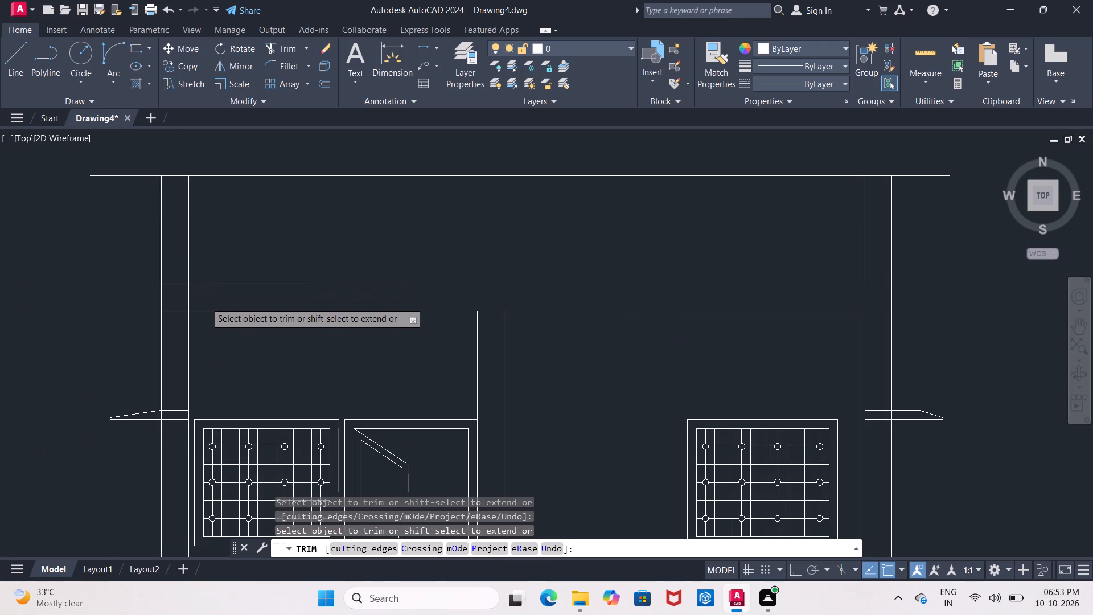
{"action": "scroll", "coordinate": [206, 302], "scroll_direction": "up", "scroll_amount": 1}
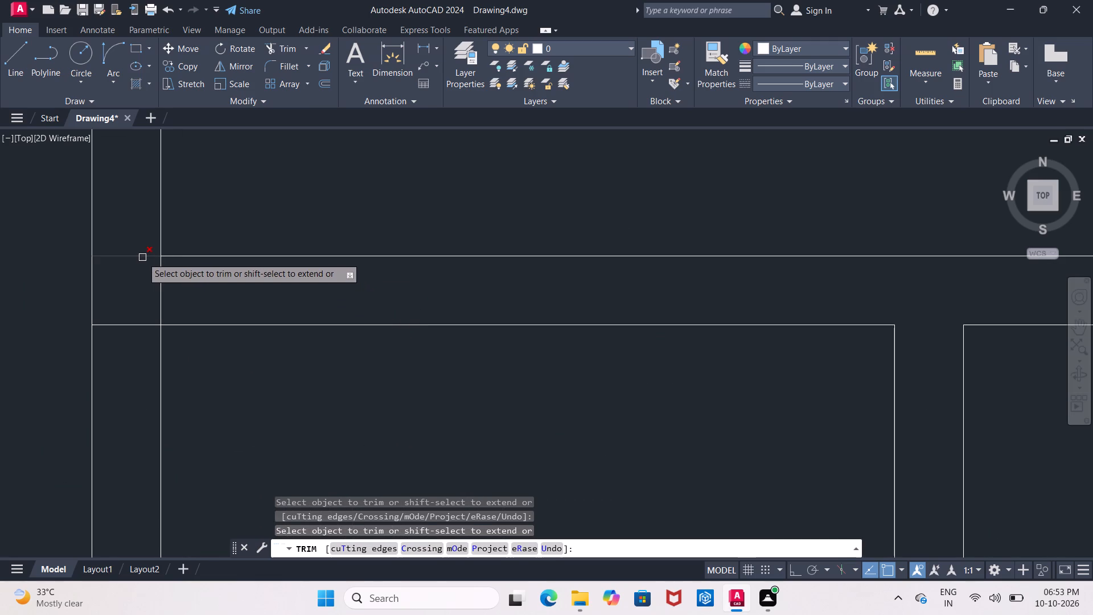
{"action": "left_click", "coordinate": [142, 257]}
{"action": "left_click", "coordinate": [135, 323]}
{"action": "left_click_drag", "start_coordinate": [137, 302], "coordinate": [224, 299]}
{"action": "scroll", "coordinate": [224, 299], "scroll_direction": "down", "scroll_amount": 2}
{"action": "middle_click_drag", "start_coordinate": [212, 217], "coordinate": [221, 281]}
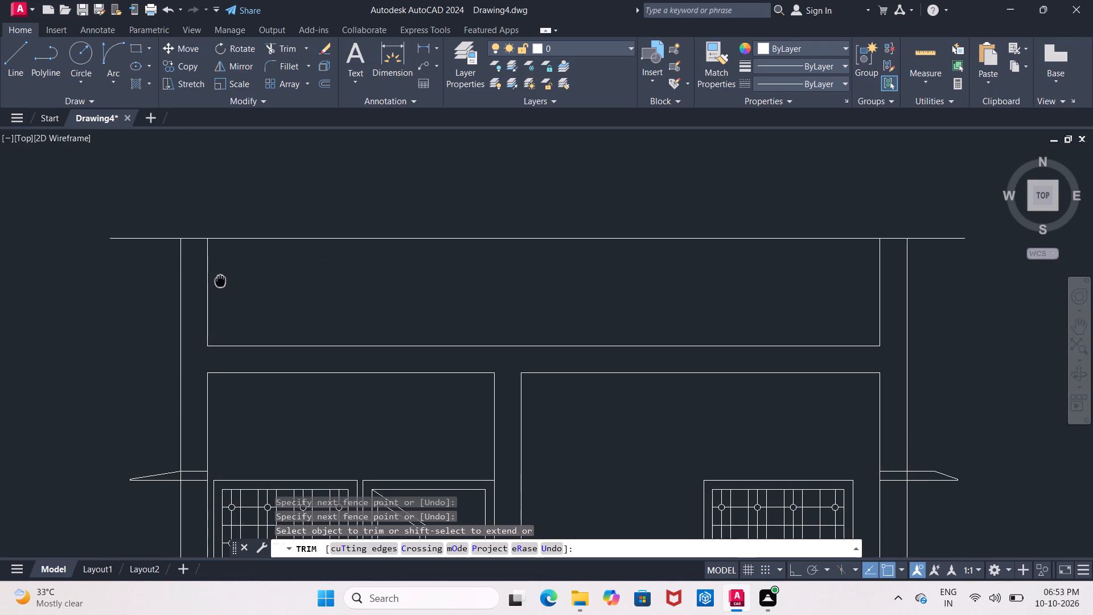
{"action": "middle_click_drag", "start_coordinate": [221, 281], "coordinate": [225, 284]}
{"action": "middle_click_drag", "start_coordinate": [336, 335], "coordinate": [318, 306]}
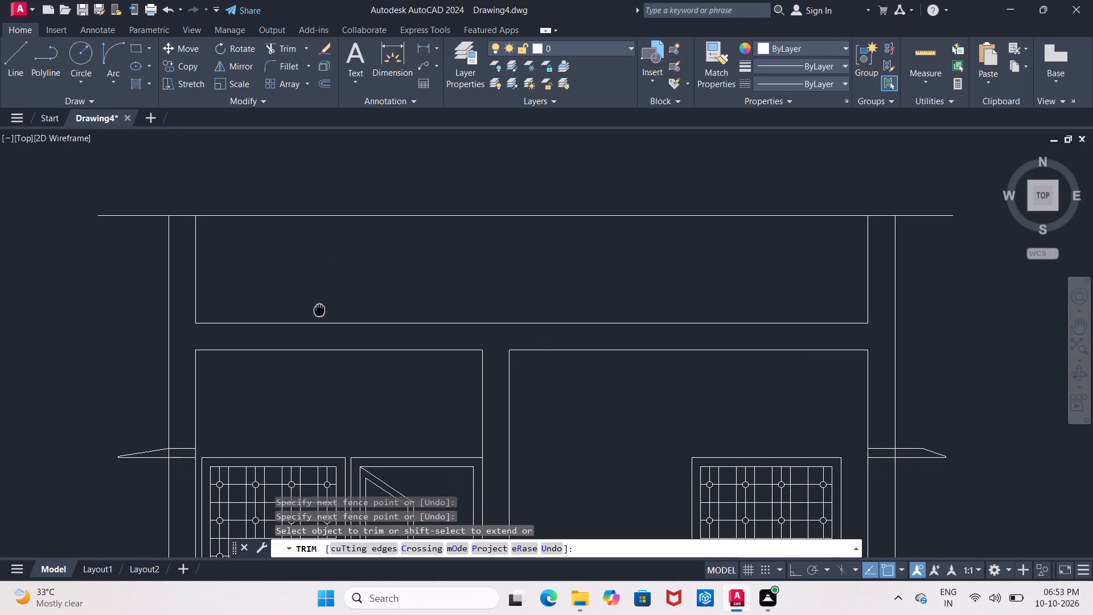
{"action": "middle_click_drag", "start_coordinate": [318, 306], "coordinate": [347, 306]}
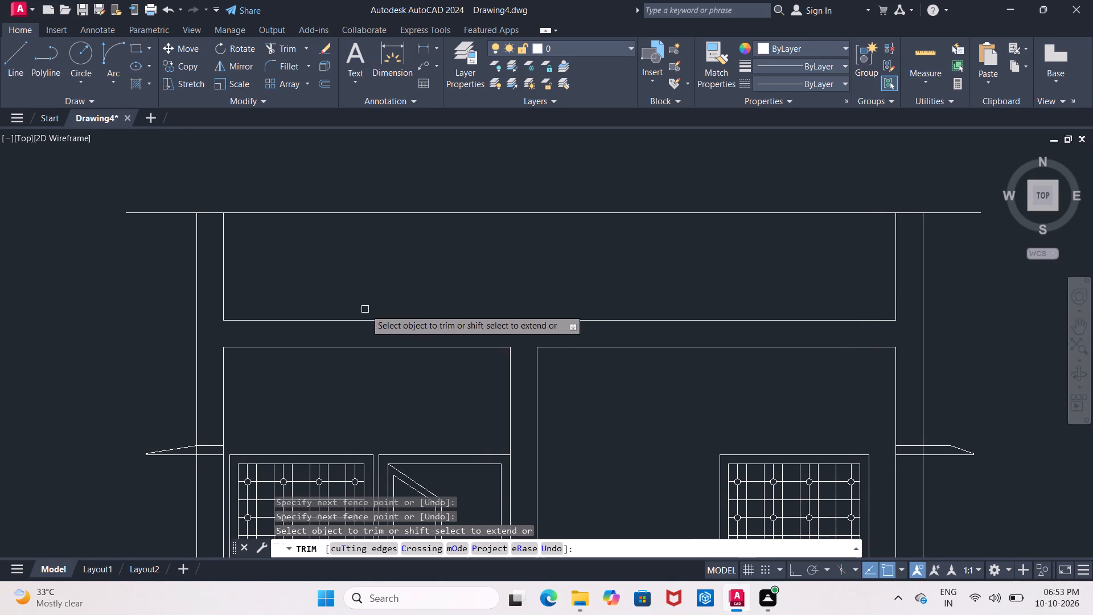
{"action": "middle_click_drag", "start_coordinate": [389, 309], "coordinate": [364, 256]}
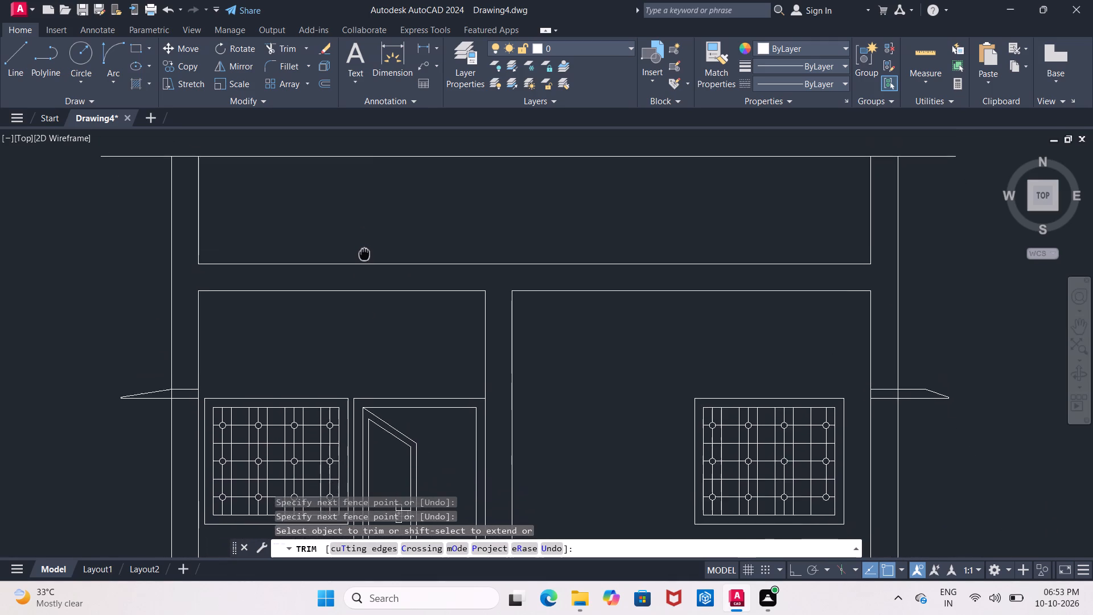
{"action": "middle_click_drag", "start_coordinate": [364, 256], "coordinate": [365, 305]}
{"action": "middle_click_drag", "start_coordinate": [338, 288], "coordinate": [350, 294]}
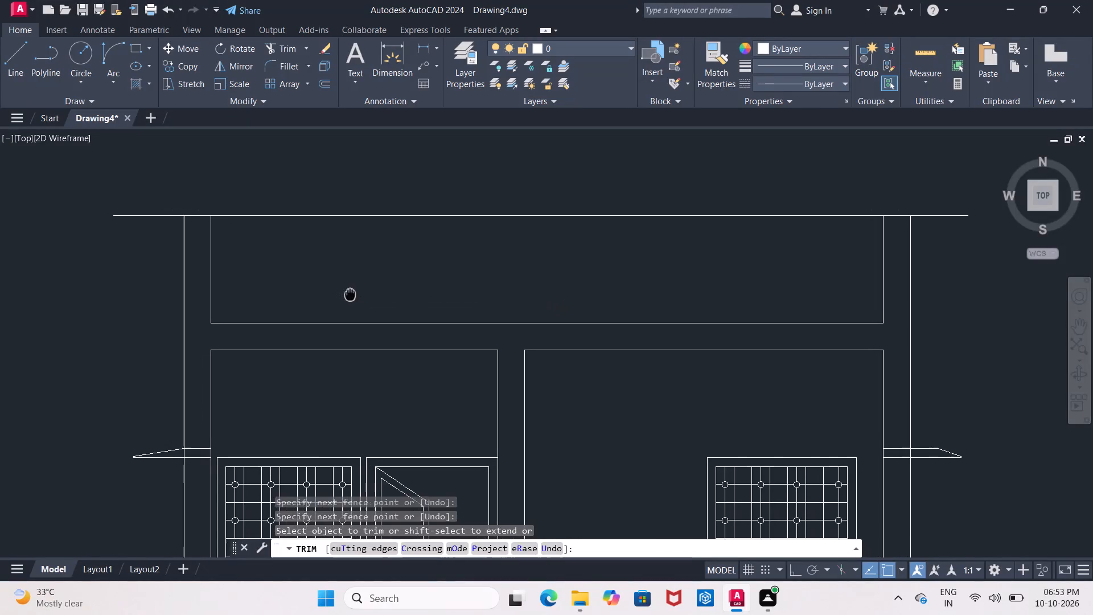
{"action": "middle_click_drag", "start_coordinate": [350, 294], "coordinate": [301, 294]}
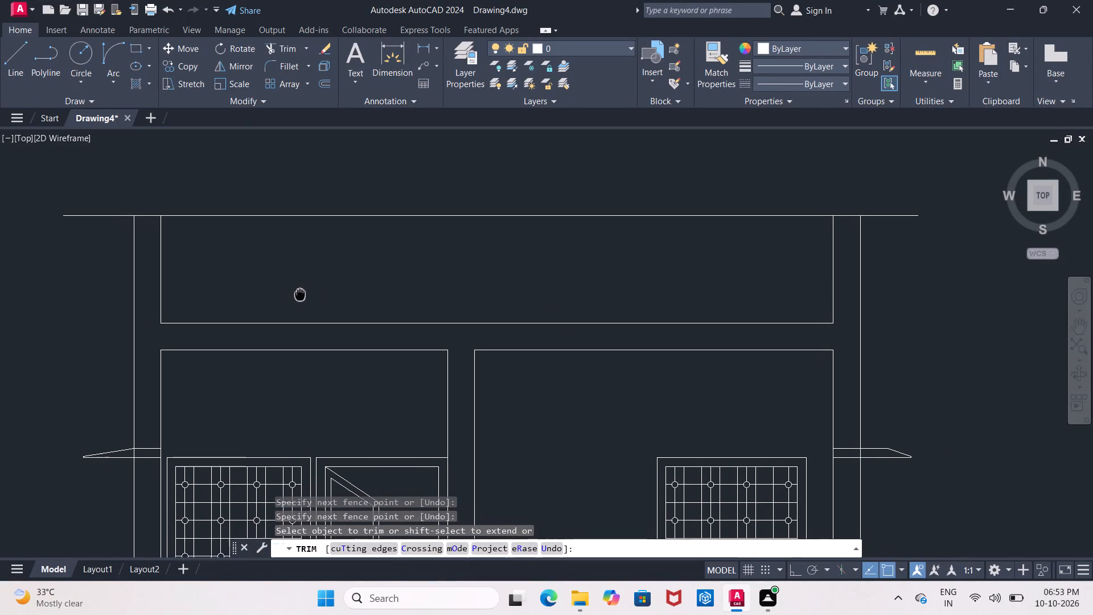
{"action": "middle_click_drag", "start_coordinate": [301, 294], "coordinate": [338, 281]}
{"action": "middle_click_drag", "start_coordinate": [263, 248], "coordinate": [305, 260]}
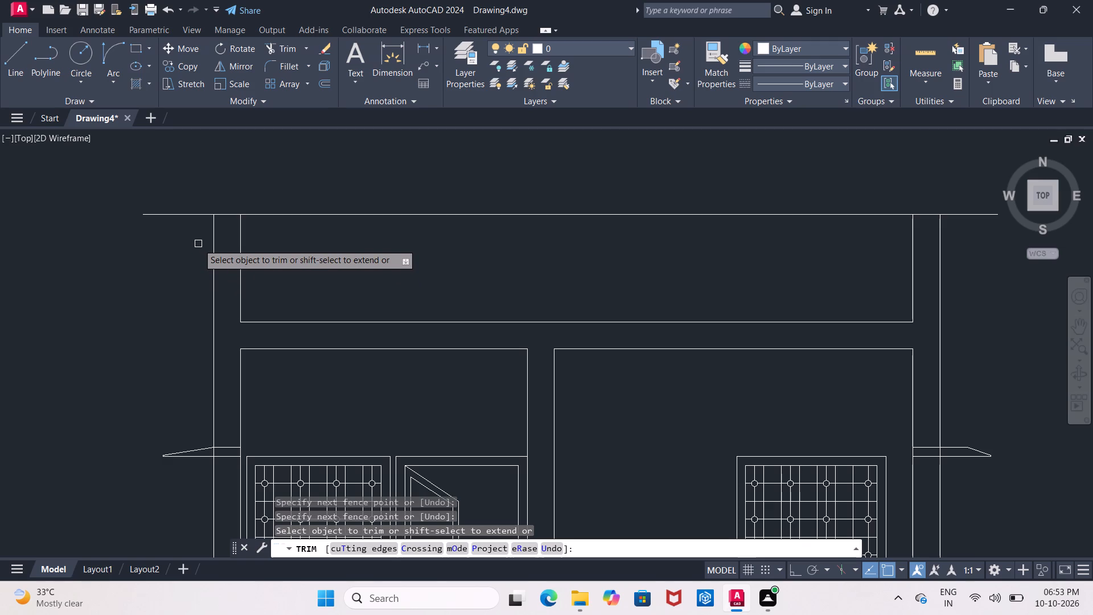
Trim the top line's overhangs beyond the outer edges of the leftmost and rightmost columns.
{"action": "scroll", "coordinate": [232, 236], "scroll_direction": "up", "scroll_amount": 2}
{"action": "middle_click_drag", "start_coordinate": [232, 237], "coordinate": [232, 261]}
{"action": "left_click_drag", "start_coordinate": [153, 179], "coordinate": [155, 242]}
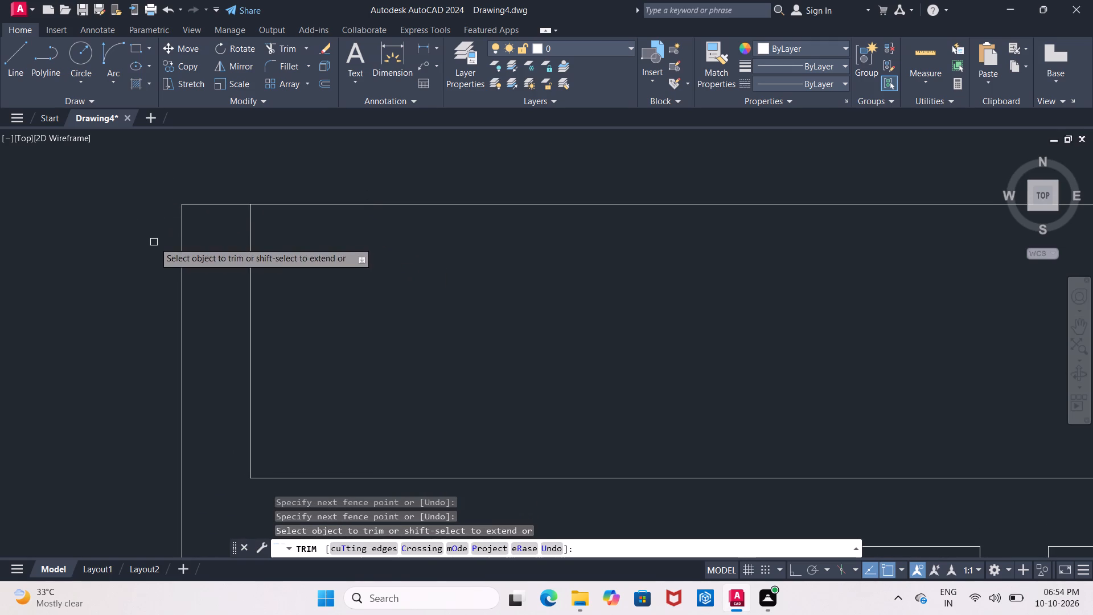
{"action": "scroll", "coordinate": [154, 242], "scroll_direction": "down", "scroll_amount": 4}
{"action": "left_click_drag", "start_coordinate": [632, 218], "coordinate": [638, 262]}
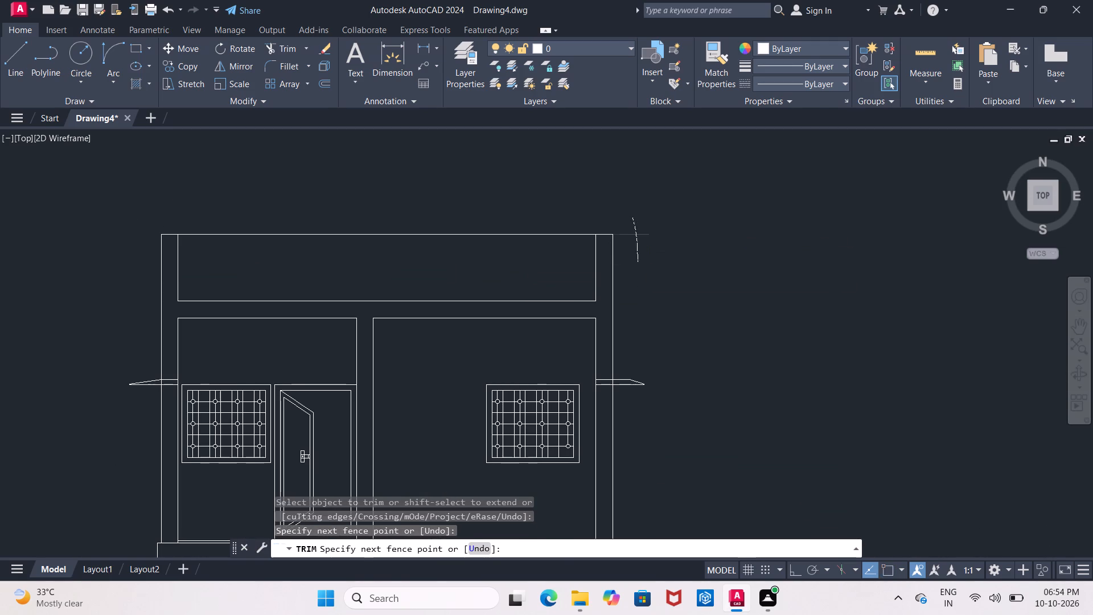
{"action": "middle_click_drag", "start_coordinate": [396, 280], "coordinate": [411, 264]}
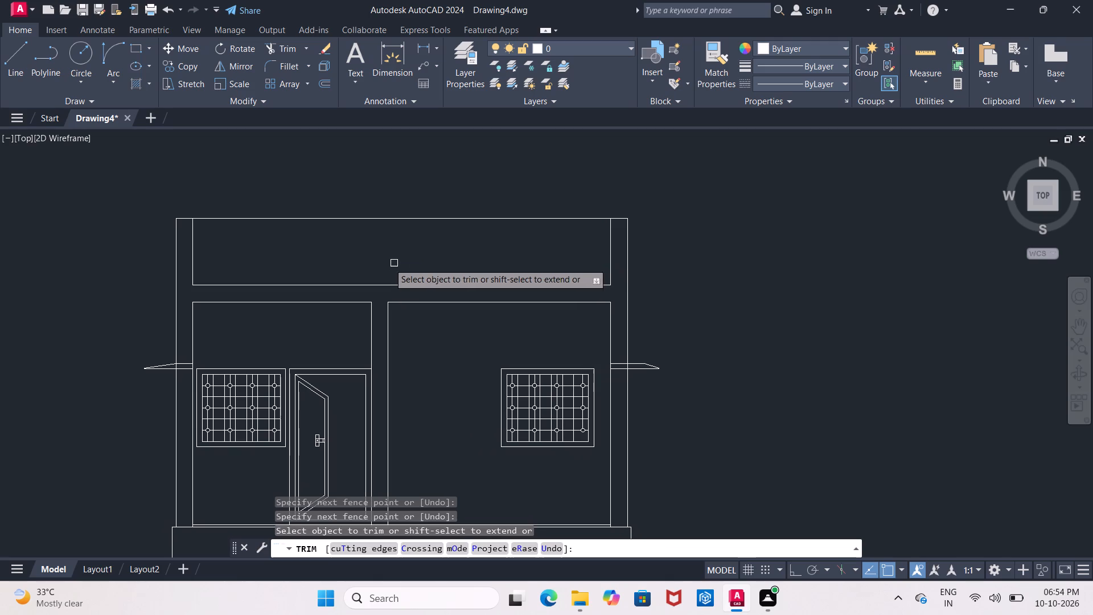
{"action": "middle_click_drag", "start_coordinate": [264, 249], "coordinate": [283, 262]}
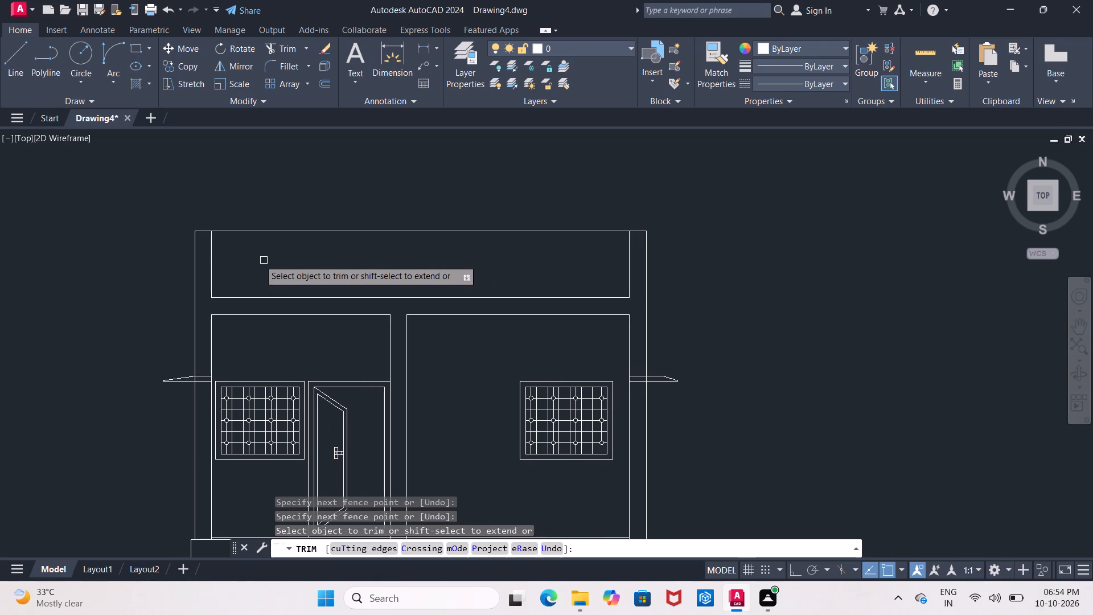
{"action": "scroll", "coordinate": [239, 251], "scroll_direction": "up", "scroll_amount": 3}
{"action": "middle_click_drag", "start_coordinate": [239, 251], "coordinate": [297, 305]}
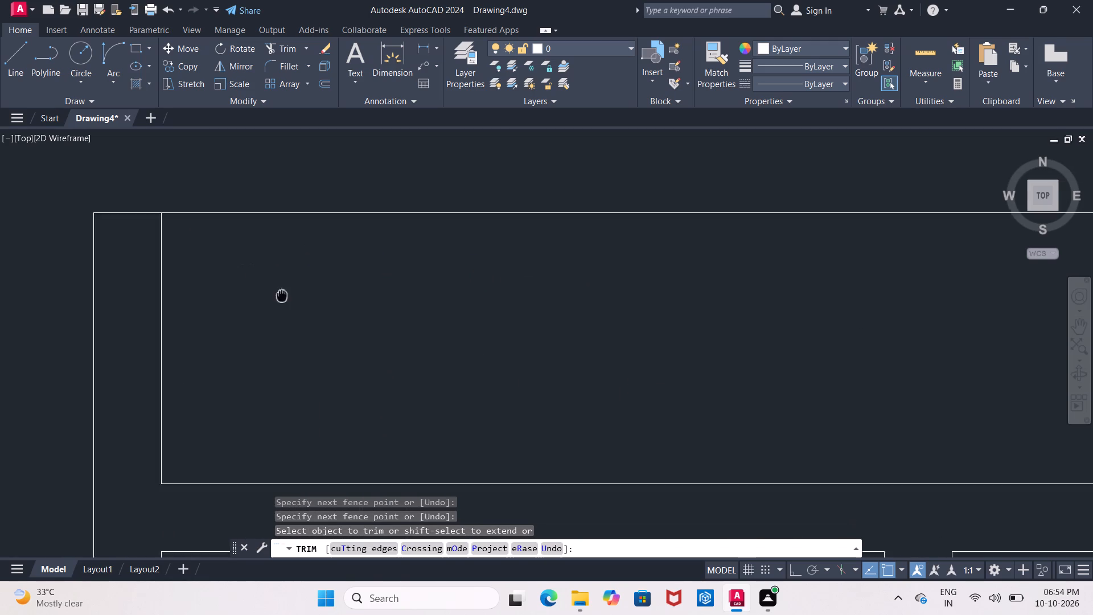
{"action": "middle_click_drag", "start_coordinate": [297, 305], "coordinate": [353, 322]}
{"action": "key", "text": "Escape"}
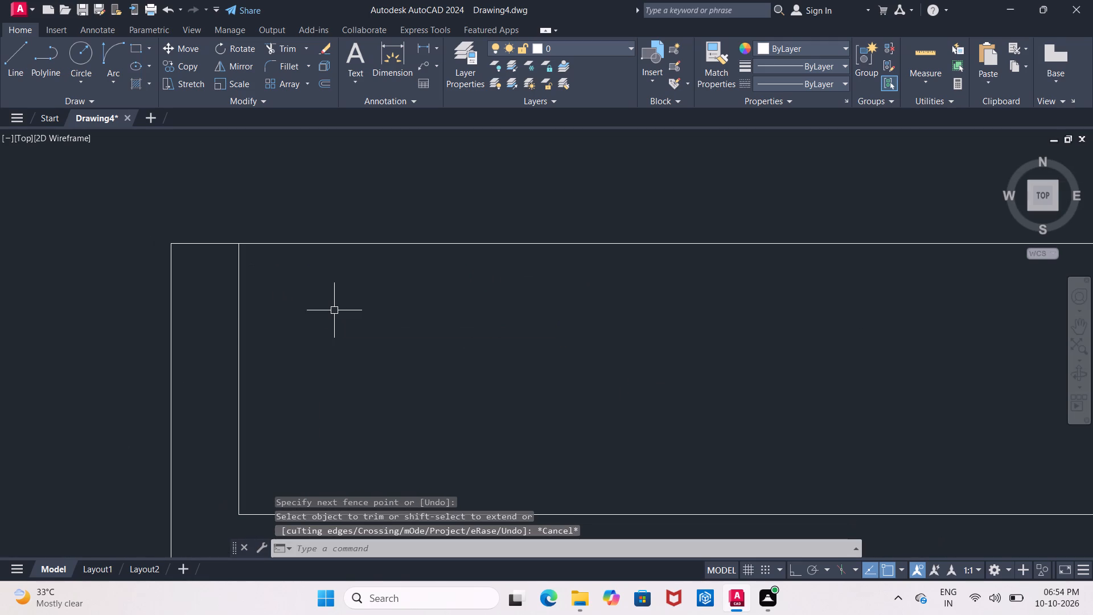
Offset the leftmost column's inner vertical line above the upper band 3" into the column.
{"action": "key", "text": "o"}
{"action": "key", "text": "Return"}
{"action": "type", "text": "3\""}
{"action": "key", "text": "Return"}
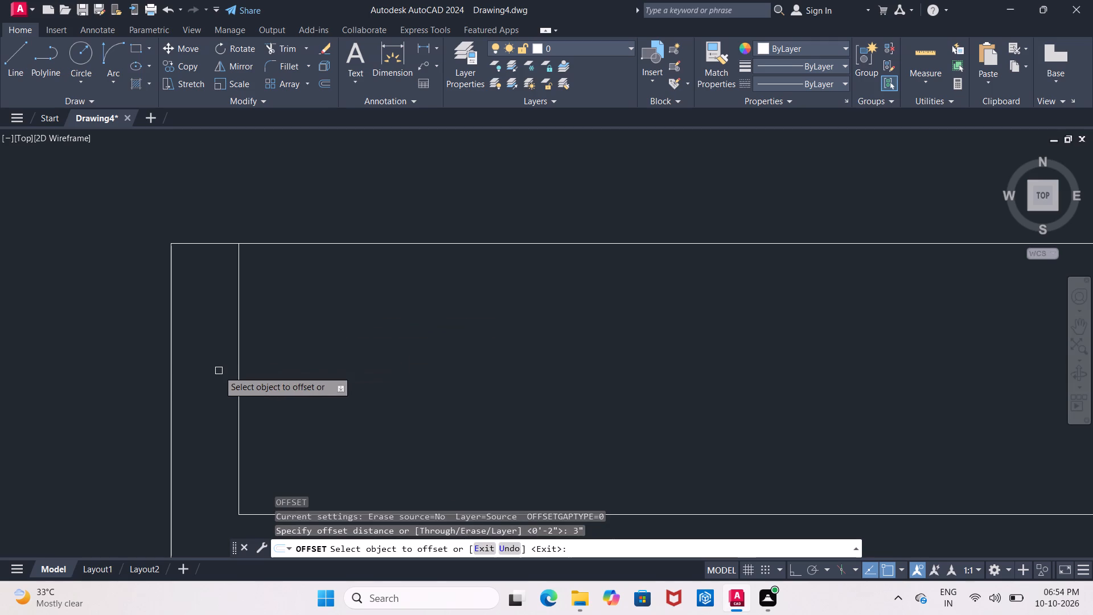
{"action": "left_click", "coordinate": [239, 376]}
{"action": "left_click", "coordinate": [219, 378]}
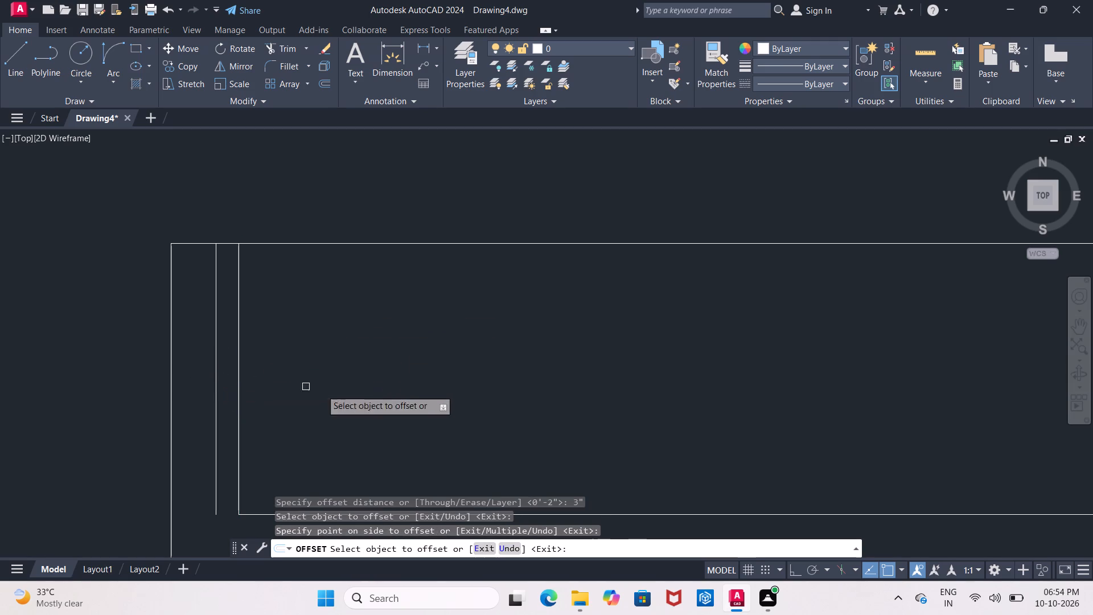
Offset the rightmost column's inner vertical line above the upper band 3" into the column.
{"action": "middle_click_drag", "start_coordinate": [378, 395], "coordinate": [120, 366]}
{"action": "middle_click_drag", "start_coordinate": [315, 363], "coordinate": [0, 371]}
{"action": "middle_click_drag", "start_coordinate": [574, 373], "coordinate": [0, 369]}
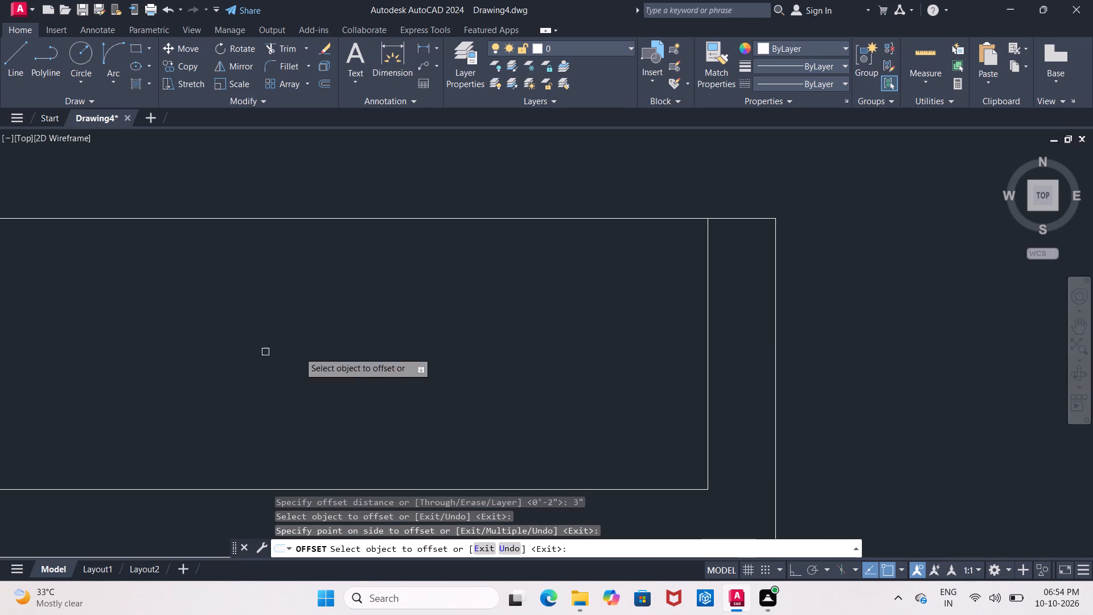
{"action": "left_click", "coordinate": [710, 338]}
{"action": "left_click", "coordinate": [740, 338]}
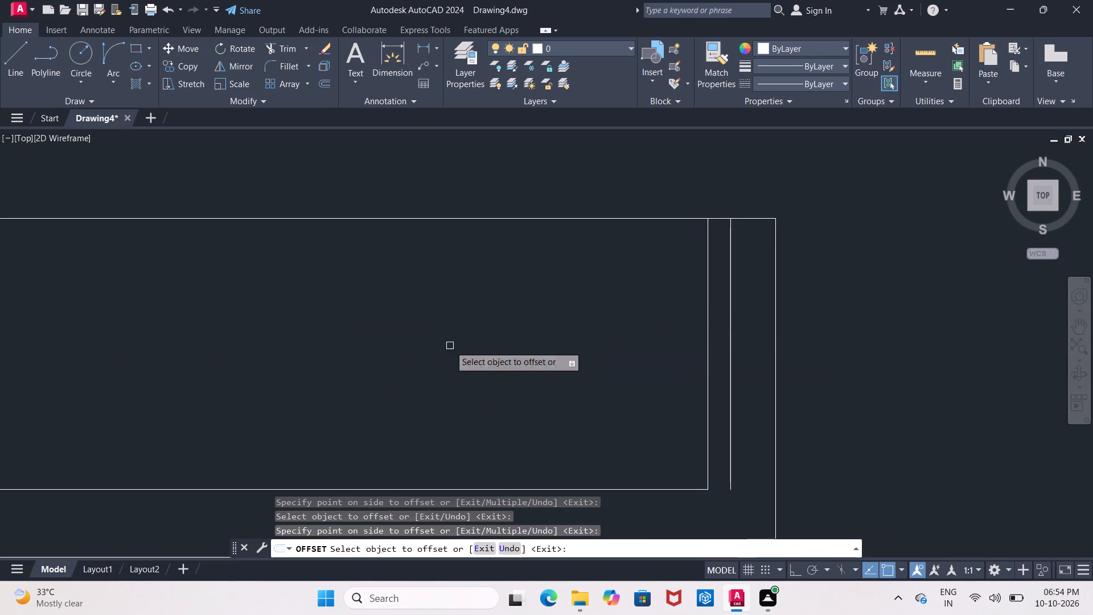
{"action": "middle_click_drag", "start_coordinate": [318, 337], "coordinate": [669, 305]}
{"action": "scroll", "coordinate": [339, 312], "scroll_direction": "down", "scroll_amount": 3}
{"action": "middle_click_drag", "start_coordinate": [219, 325], "coordinate": [471, 335]}
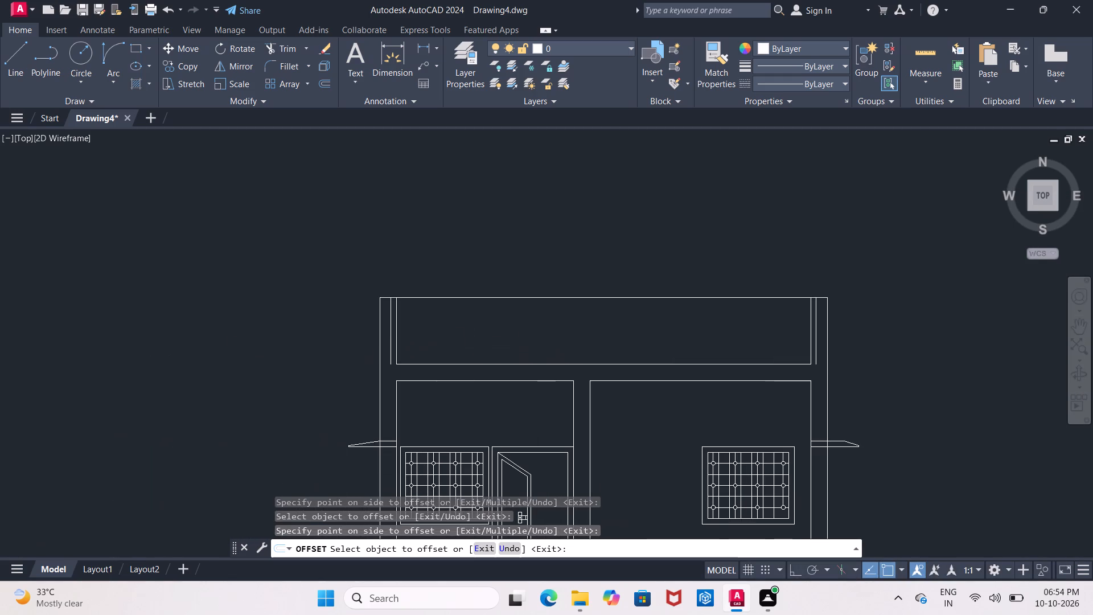
{"action": "key", "text": "Escape"}
Extend the upper band's top line at both ends to meet the offset vertical lines inside the outer columns.
{"action": "scroll", "coordinate": [449, 354], "scroll_direction": "up", "scroll_amount": 4}
{"action": "middle_click_drag", "start_coordinate": [448, 353], "coordinate": [473, 295]}
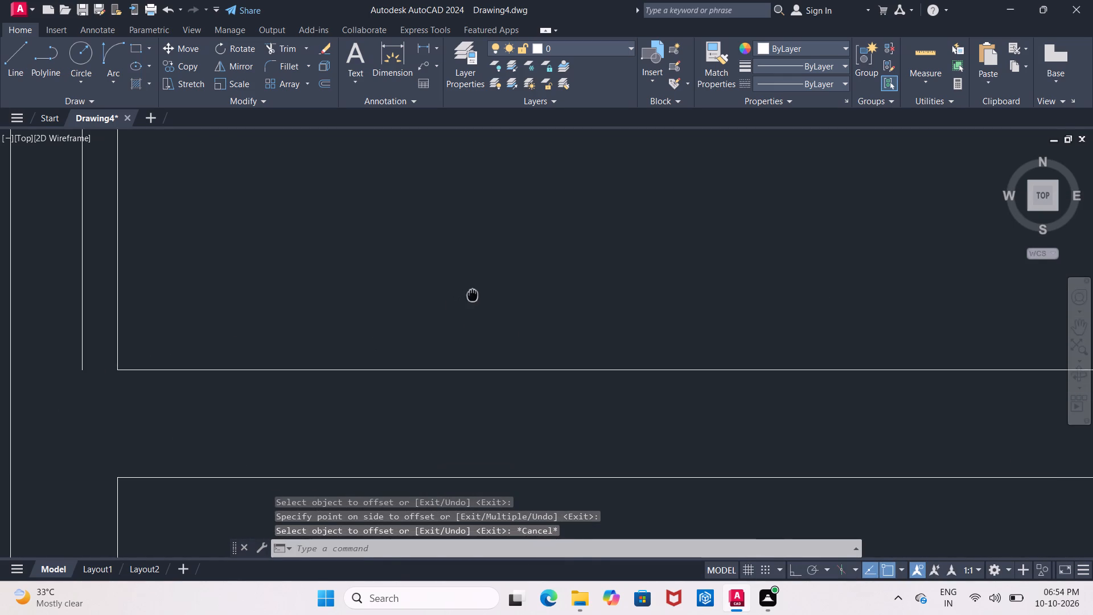
{"action": "middle_click_drag", "start_coordinate": [473, 295], "coordinate": [476, 300]}
{"action": "scroll", "coordinate": [476, 300], "scroll_direction": "down", "scroll_amount": 2}
{"action": "middle_click_drag", "start_coordinate": [465, 280], "coordinate": [447, 341]}
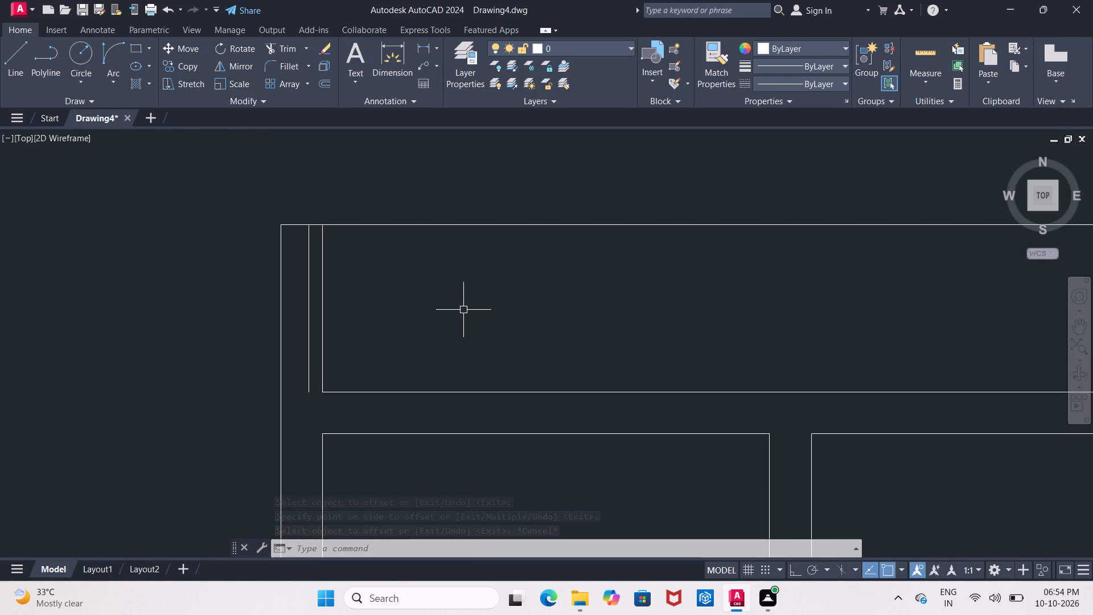
{"action": "key", "text": "Escape"}
{"action": "type", "text": "ex"}
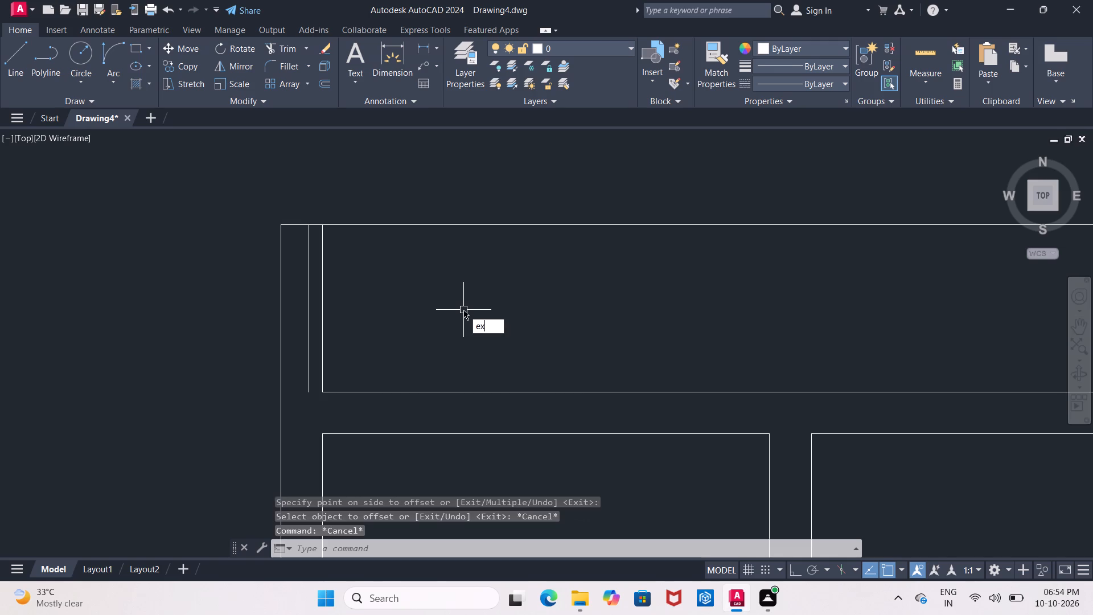
{"action": "key", "text": "Return"}
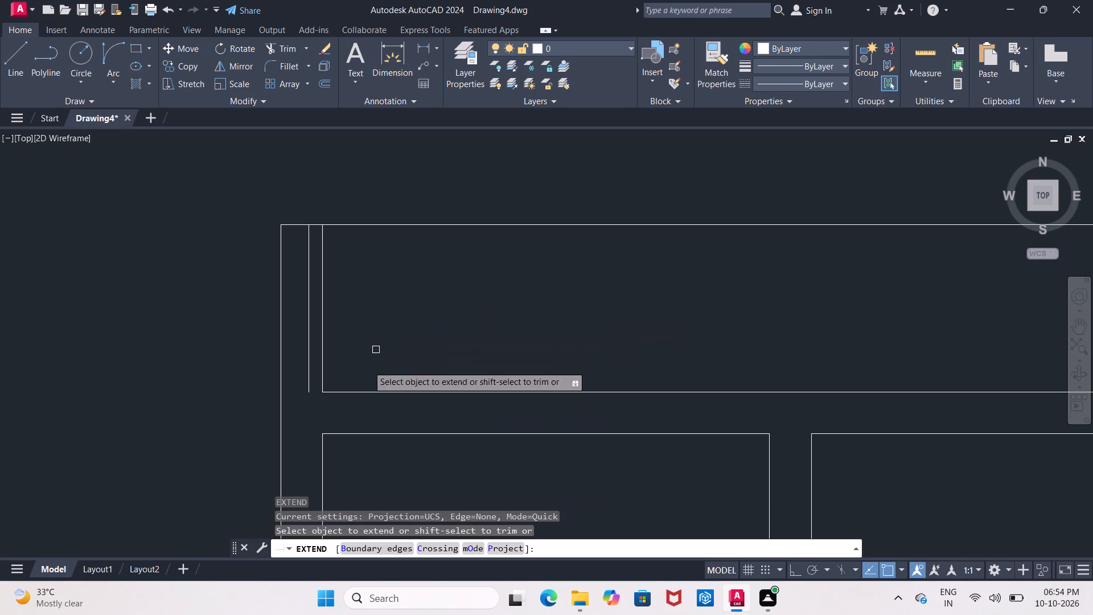
{"action": "left_click", "coordinate": [361, 394]}
{"action": "middle_click_drag", "start_coordinate": [490, 339], "coordinate": [182, 346]}
{"action": "middle_click_drag", "start_coordinate": [700, 318], "coordinate": [200, 332]}
{"action": "left_click", "coordinate": [470, 411]}
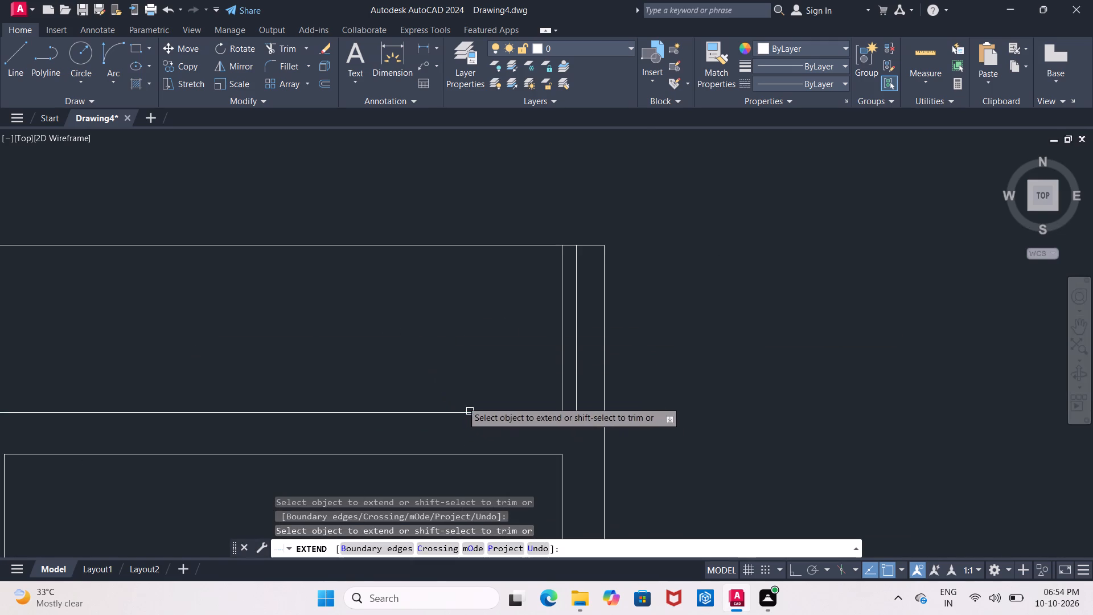
{"action": "middle_click_drag", "start_coordinate": [406, 348], "coordinate": [780, 308]}
{"action": "middle_click_drag", "start_coordinate": [367, 309], "coordinate": [656, 298]}
{"action": "middle_click", "coordinate": [252, 303]}
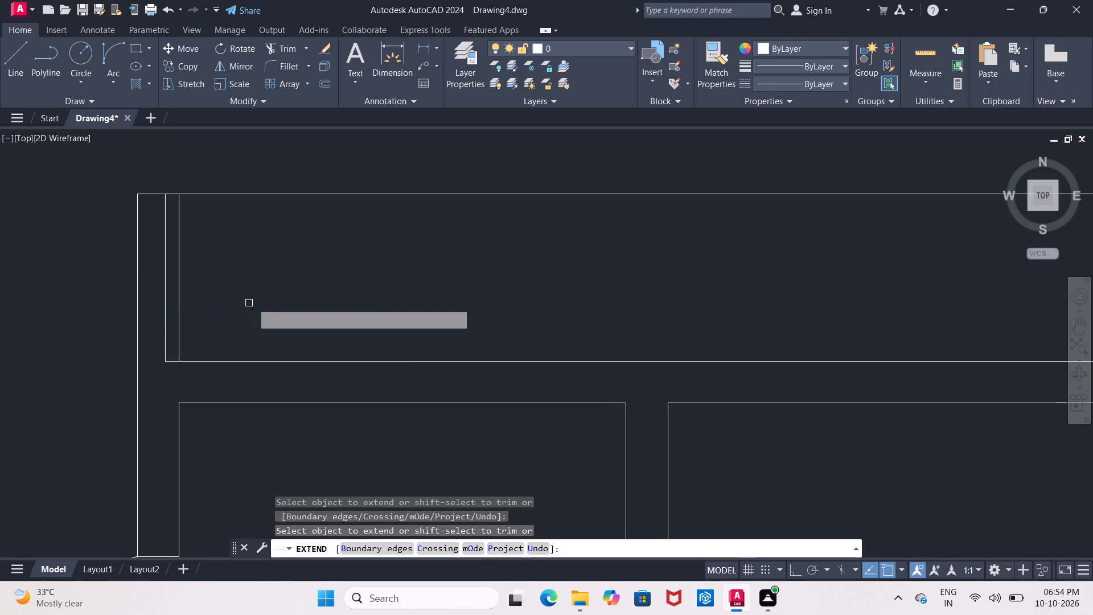
{"action": "middle_click_drag", "start_coordinate": [206, 278], "coordinate": [273, 310]}
{"action": "middle_click_drag", "start_coordinate": [272, 282], "coordinate": [268, 326]}
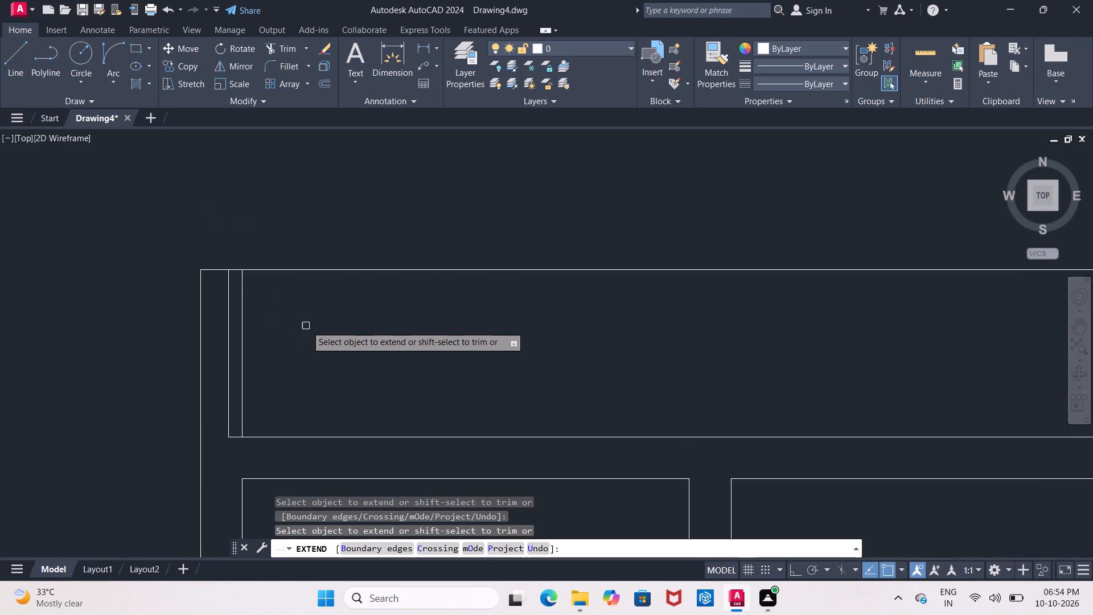
{"action": "key", "text": "Escape"}
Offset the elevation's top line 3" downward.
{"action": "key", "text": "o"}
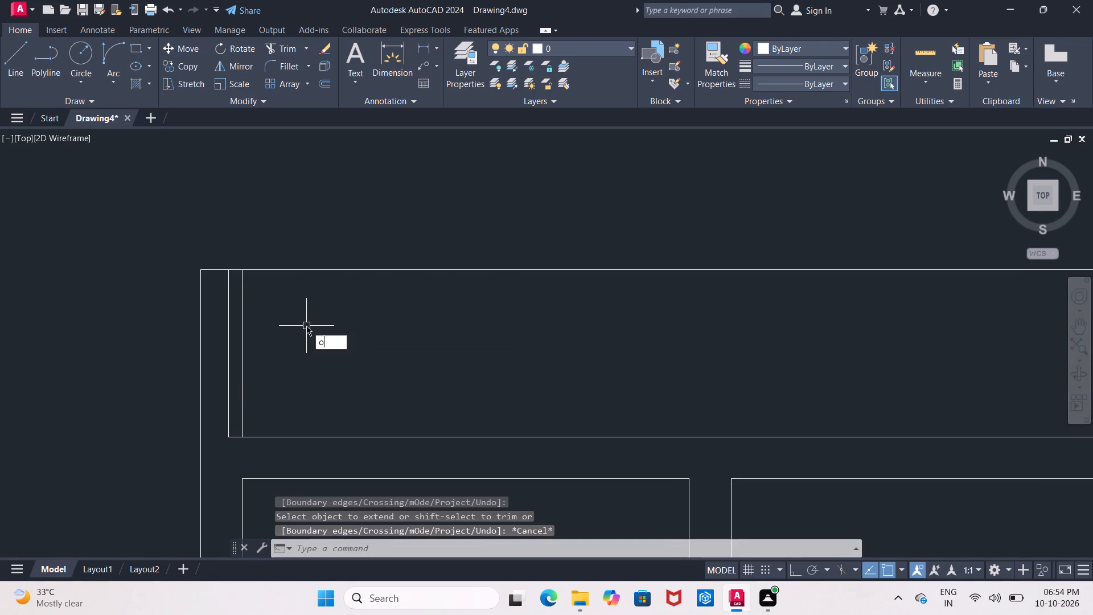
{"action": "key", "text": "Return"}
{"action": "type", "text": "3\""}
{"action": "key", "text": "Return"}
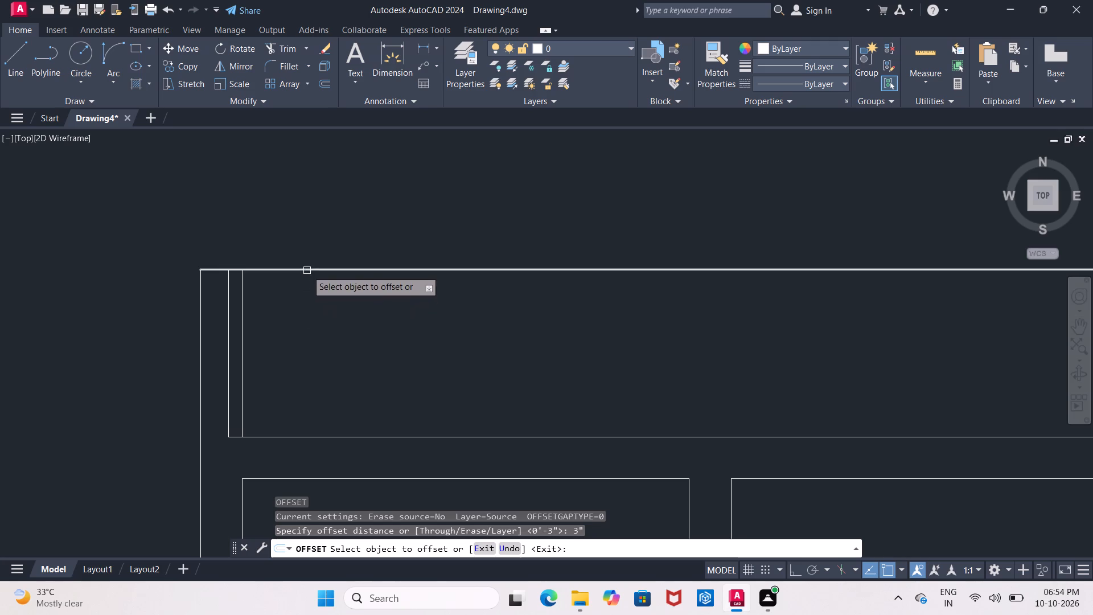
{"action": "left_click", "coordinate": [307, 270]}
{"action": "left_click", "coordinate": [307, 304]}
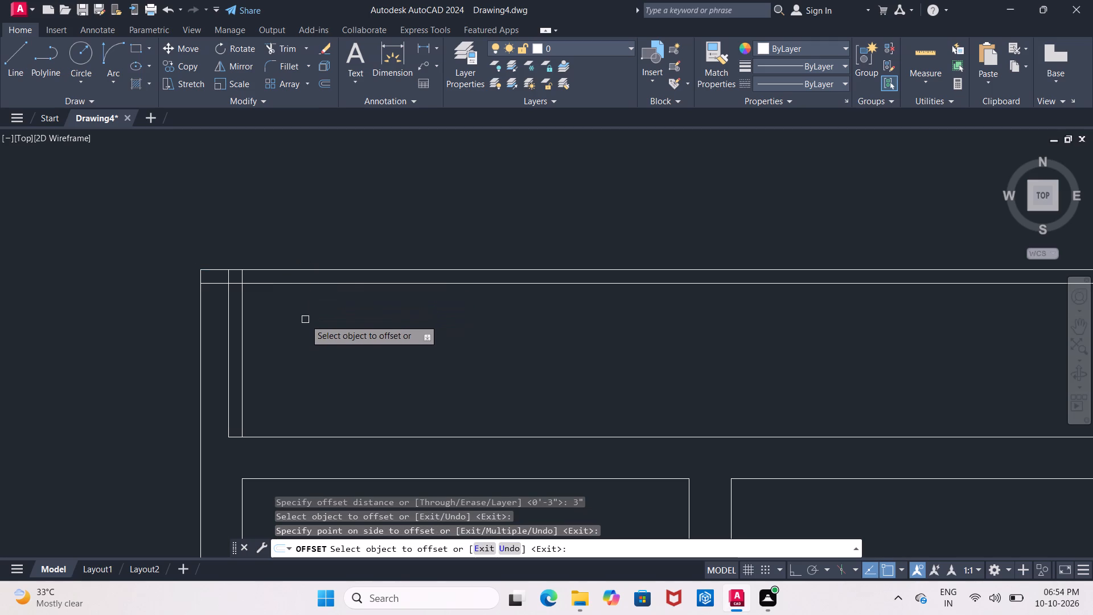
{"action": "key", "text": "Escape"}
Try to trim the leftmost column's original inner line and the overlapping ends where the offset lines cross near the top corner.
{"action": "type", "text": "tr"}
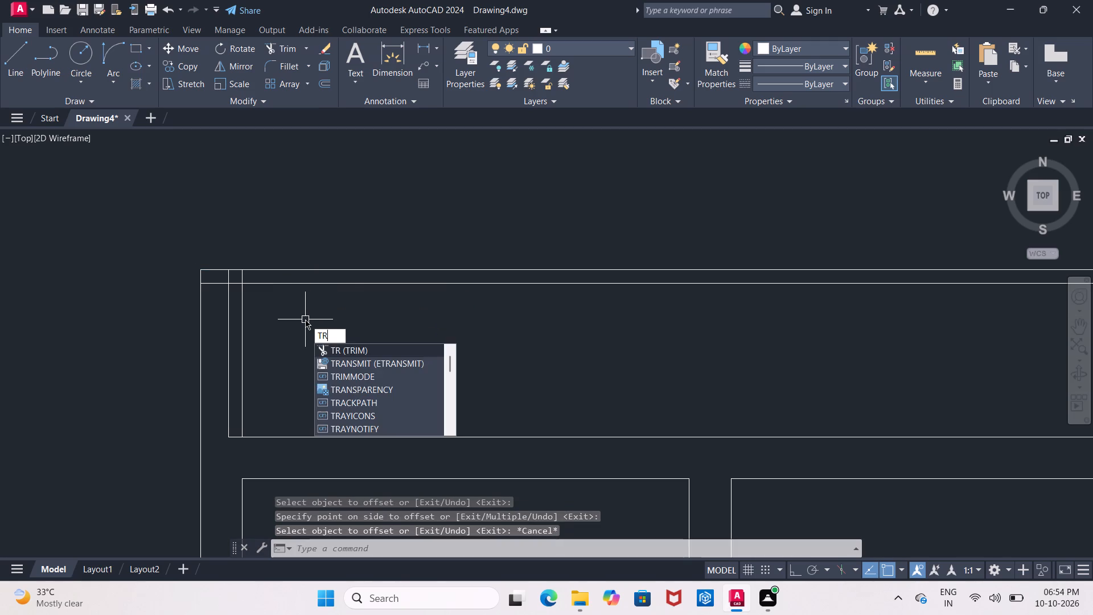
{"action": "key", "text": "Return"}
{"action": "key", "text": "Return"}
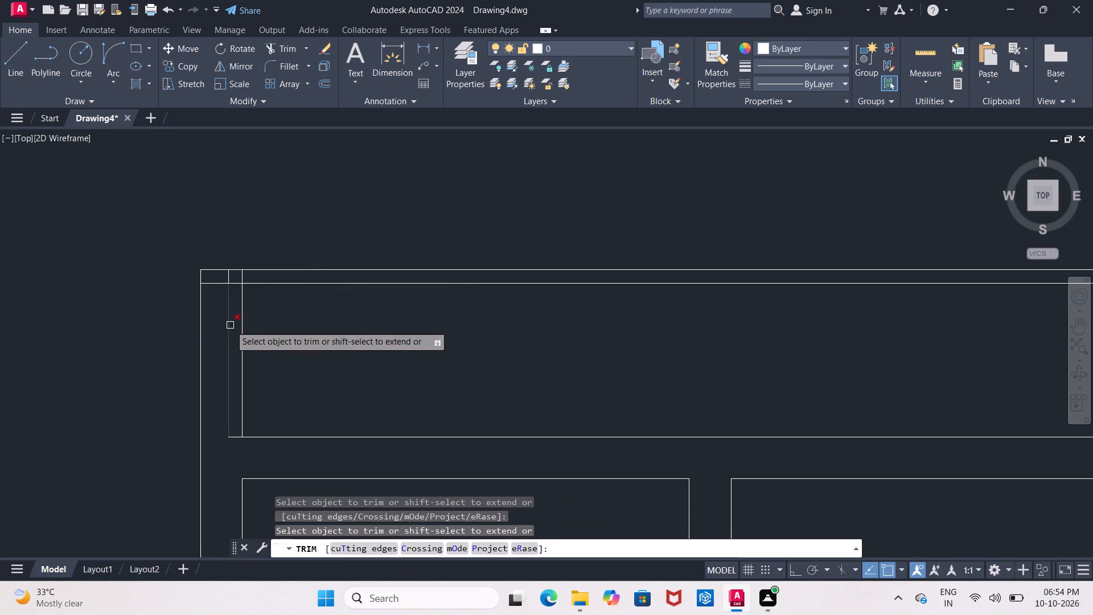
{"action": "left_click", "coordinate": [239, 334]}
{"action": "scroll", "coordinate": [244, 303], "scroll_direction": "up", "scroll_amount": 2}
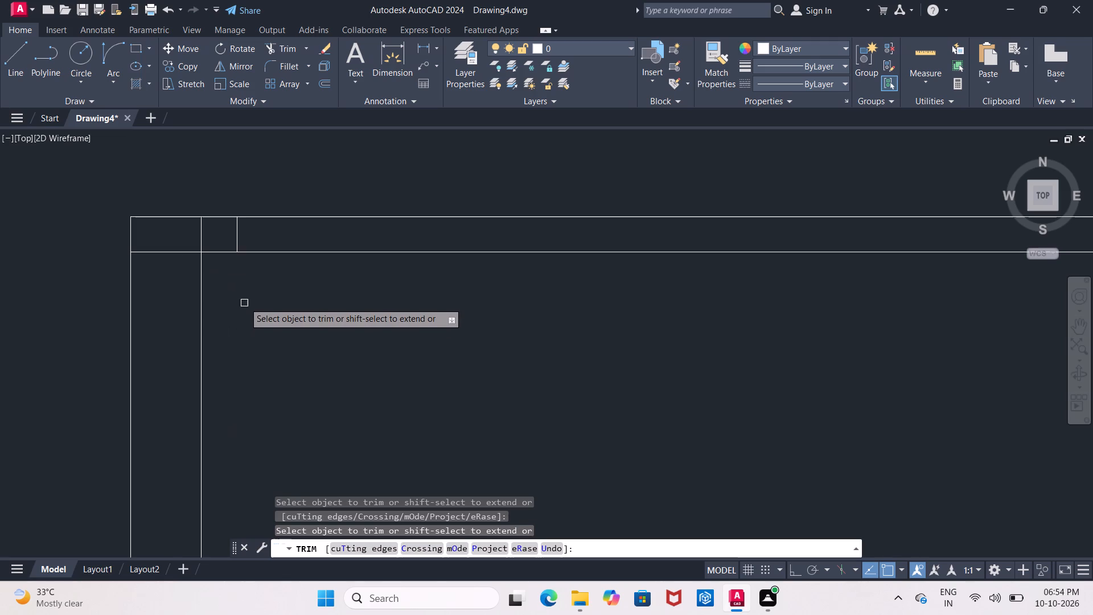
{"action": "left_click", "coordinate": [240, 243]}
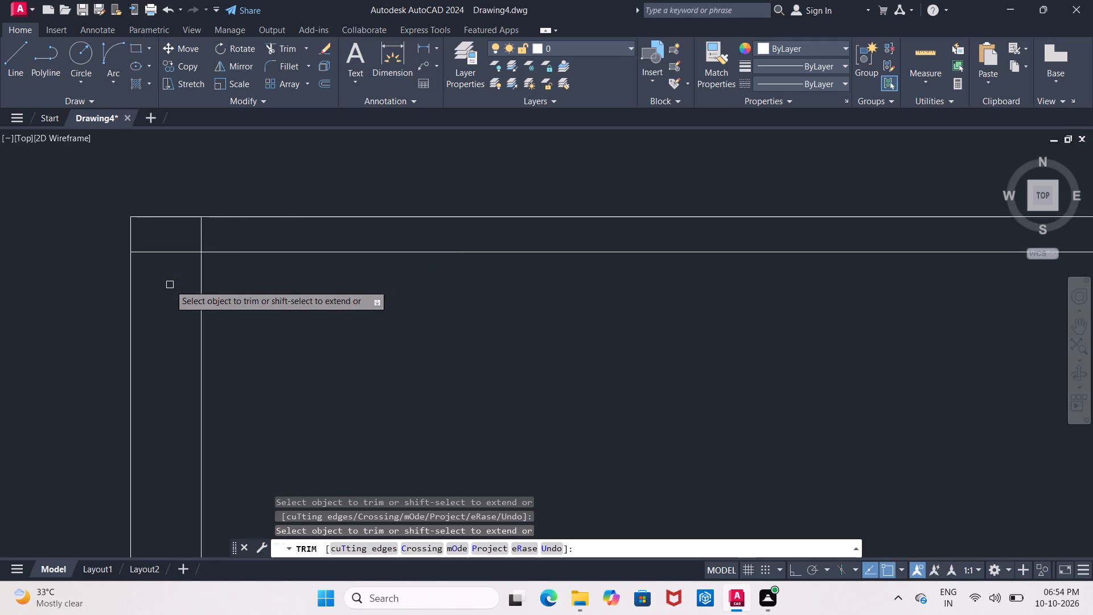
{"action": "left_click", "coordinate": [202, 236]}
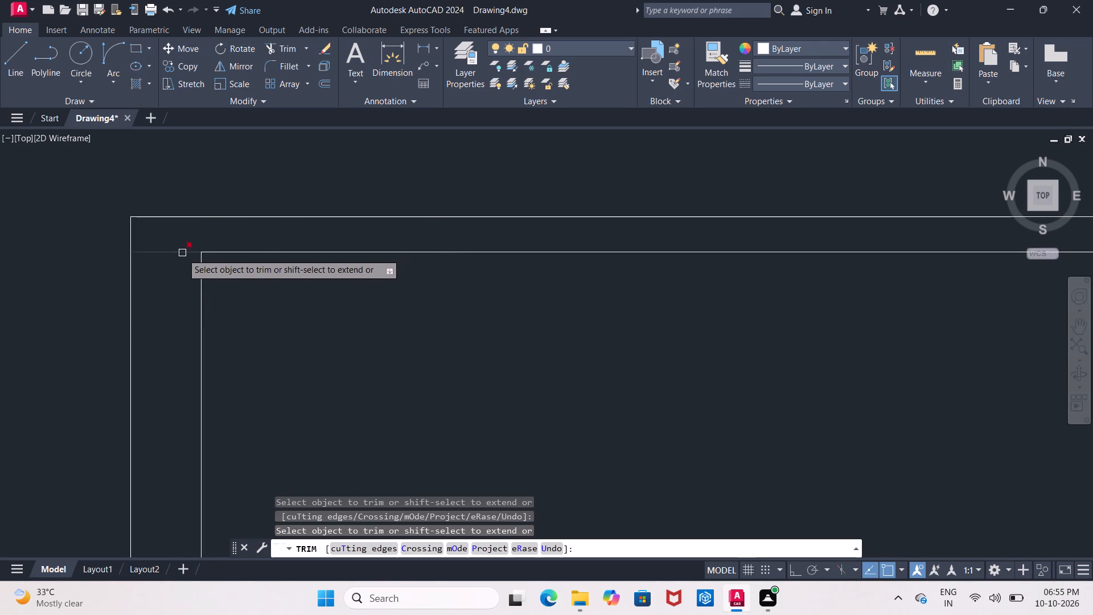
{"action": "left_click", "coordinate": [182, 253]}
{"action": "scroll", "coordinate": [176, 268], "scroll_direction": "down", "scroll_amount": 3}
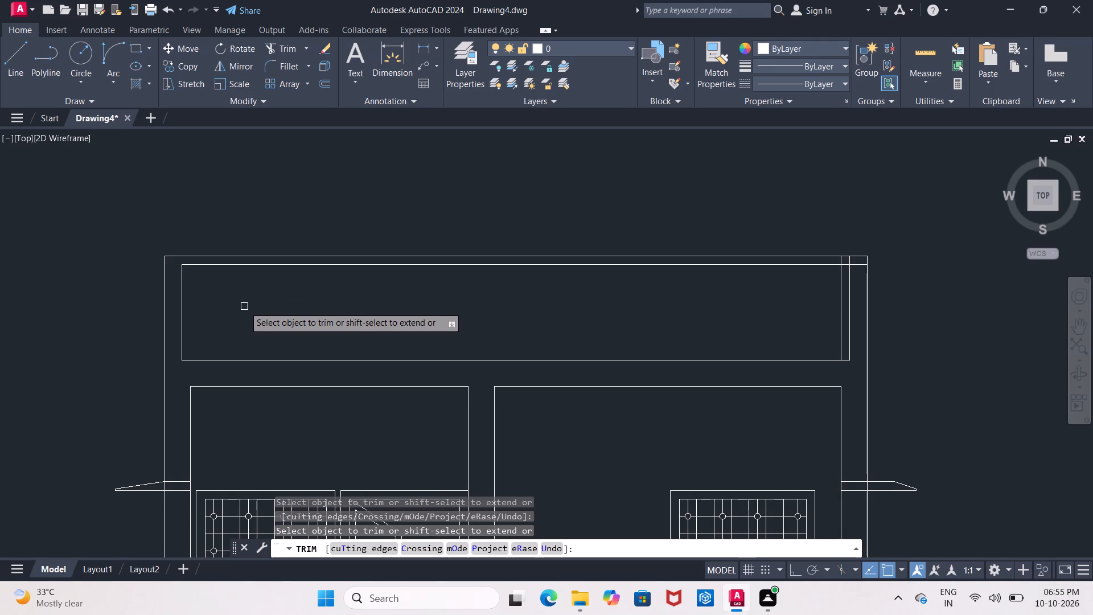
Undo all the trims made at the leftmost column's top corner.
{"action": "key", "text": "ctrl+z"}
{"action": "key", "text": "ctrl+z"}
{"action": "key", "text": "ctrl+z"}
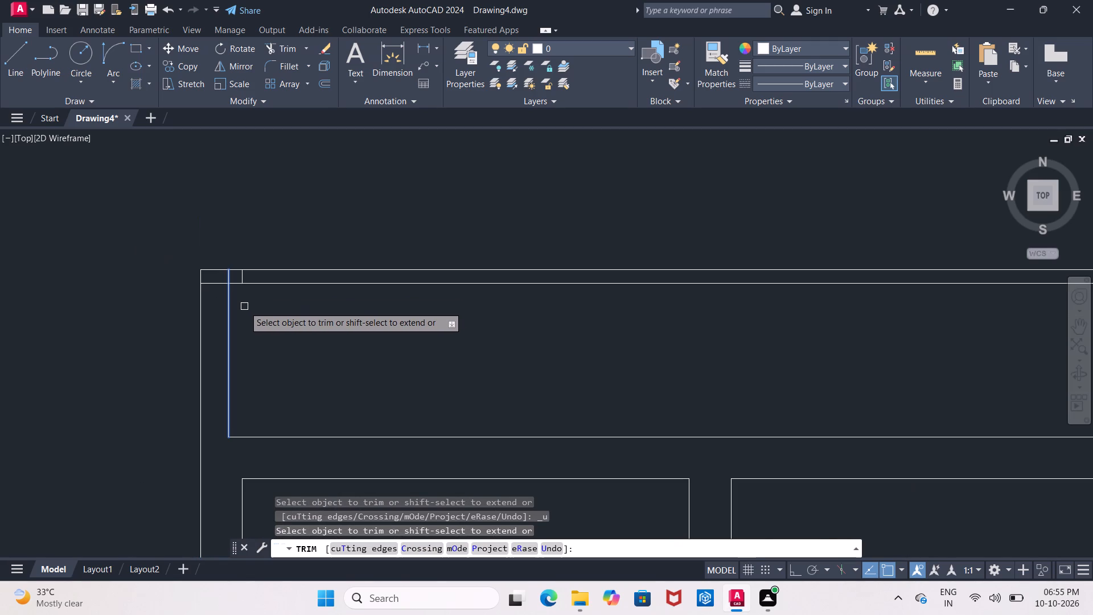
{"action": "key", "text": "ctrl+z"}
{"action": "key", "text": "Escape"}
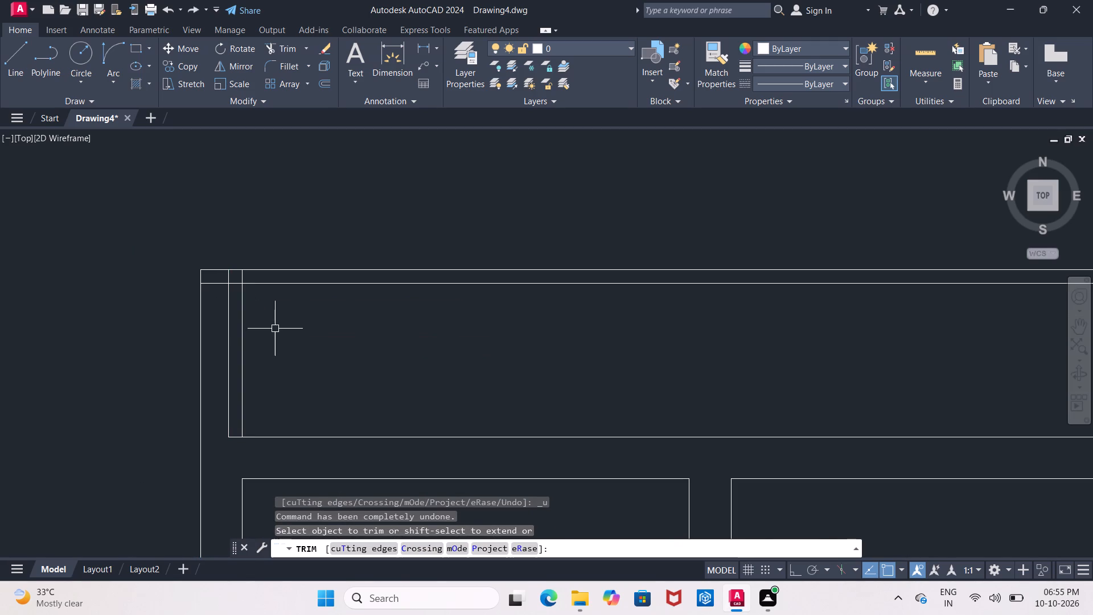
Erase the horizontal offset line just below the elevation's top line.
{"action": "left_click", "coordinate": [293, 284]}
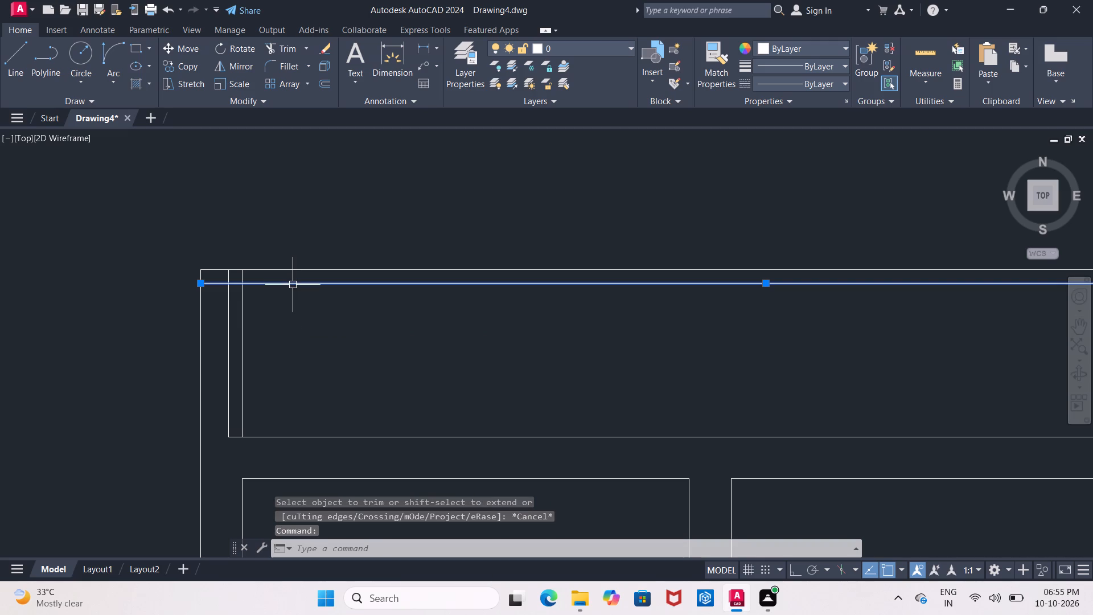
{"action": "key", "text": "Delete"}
Erase the original inner vertical lines above the upper band at the leftmost and rightmost columns, keeping their 3" offsets.
{"action": "left_click", "coordinate": [244, 329]}
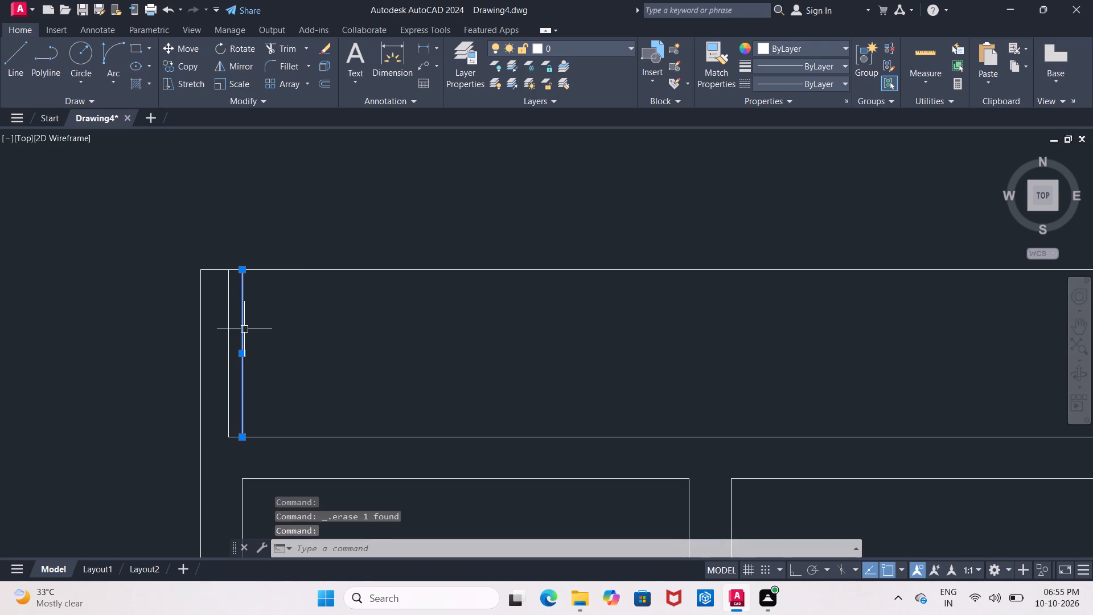
{"action": "key", "text": "Delete"}
{"action": "scroll", "coordinate": [257, 329], "scroll_direction": "down", "scroll_amount": 3}
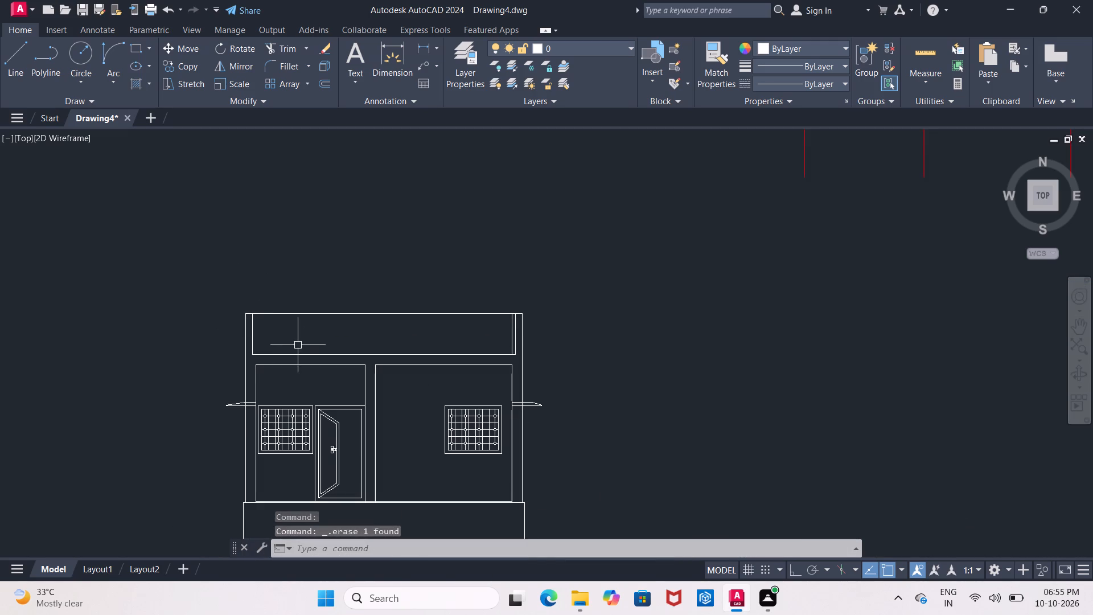
{"action": "middle_click_drag", "start_coordinate": [298, 345], "coordinate": [302, 227]}
{"action": "scroll", "coordinate": [439, 225], "scroll_direction": "up", "scroll_amount": 2}
{"action": "middle_click_drag", "start_coordinate": [439, 225], "coordinate": [289, 251]}
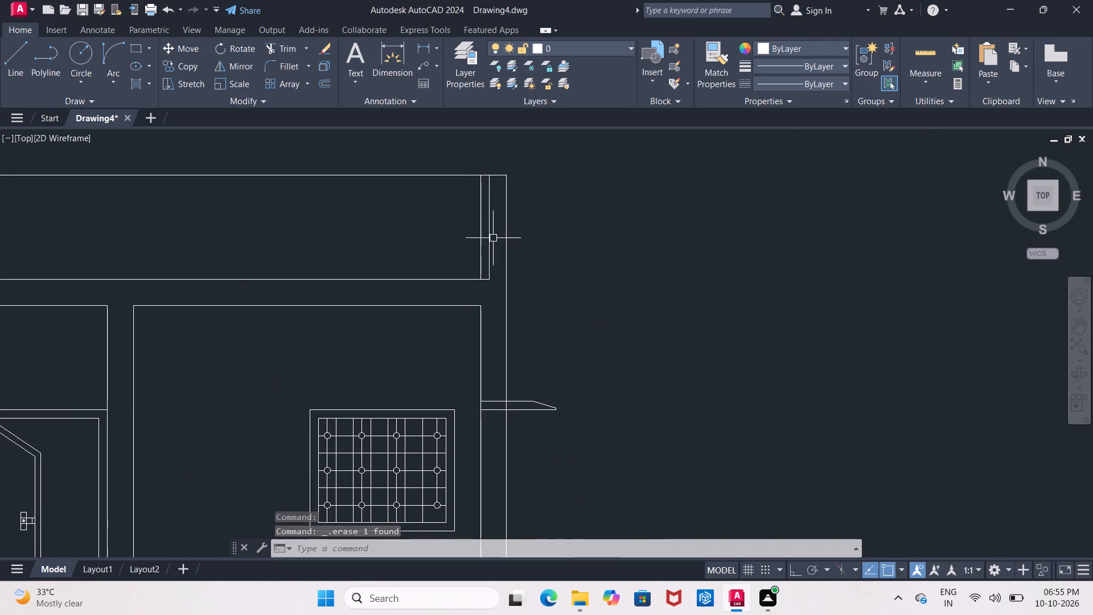
{"action": "left_click", "coordinate": [483, 244]}
{"action": "key", "text": "Delete"}
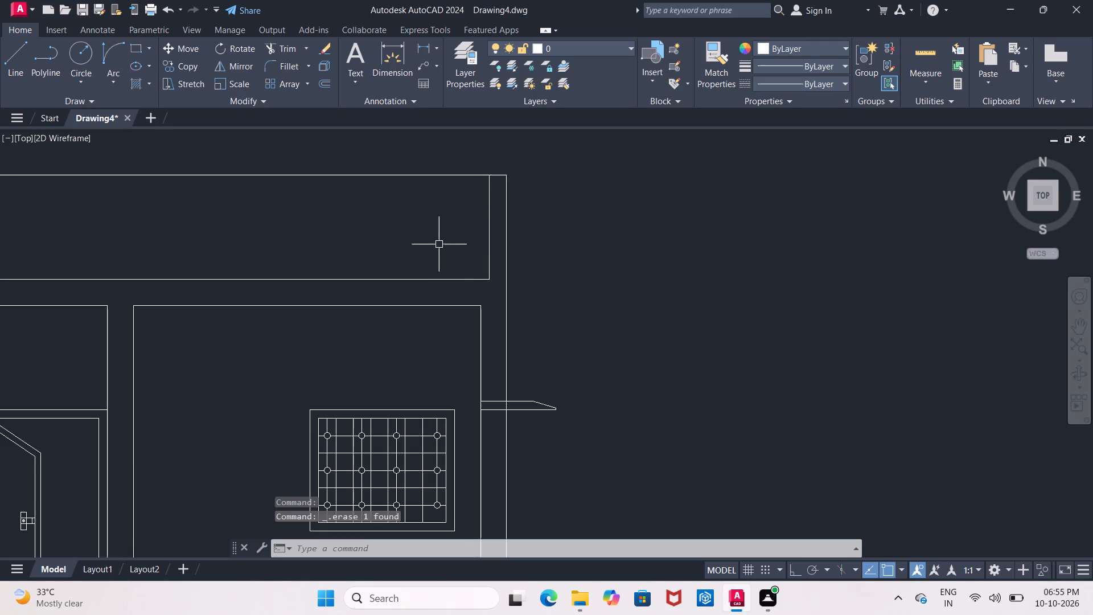
Examine the floor plan's front area with the sitout, parking, door and windows, and compare it with the elevation.
{"action": "scroll", "coordinate": [440, 244], "scroll_direction": "down", "scroll_amount": 3}
{"action": "middle_click_drag", "start_coordinate": [447, 237], "coordinate": [491, 153]}
{"action": "middle_click_drag", "start_coordinate": [380, 278], "coordinate": [406, 278]}
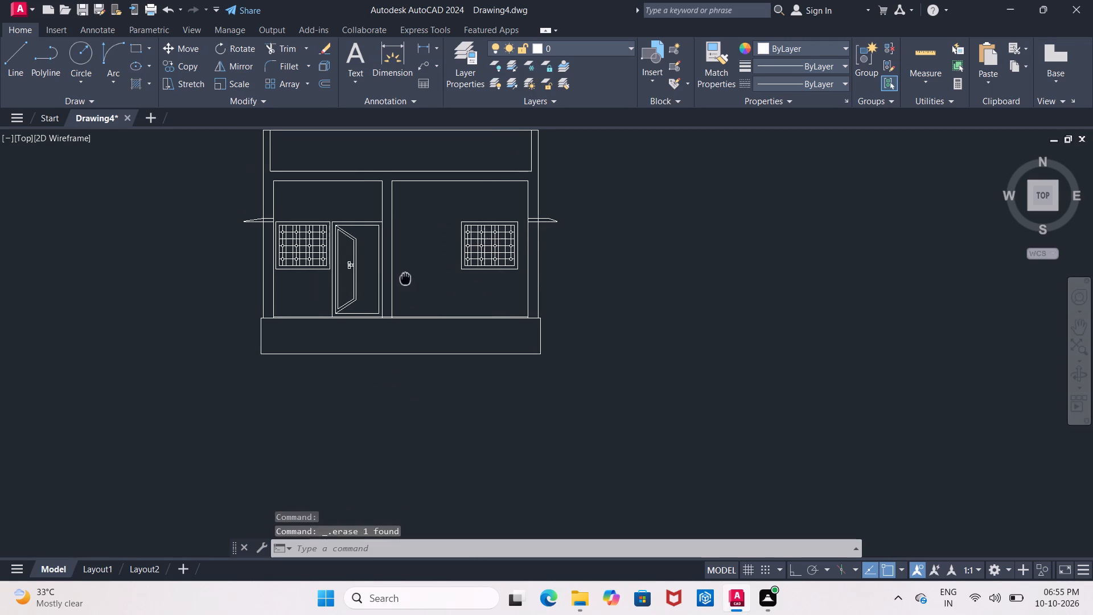
{"action": "middle_click_drag", "start_coordinate": [406, 278], "coordinate": [409, 276]}
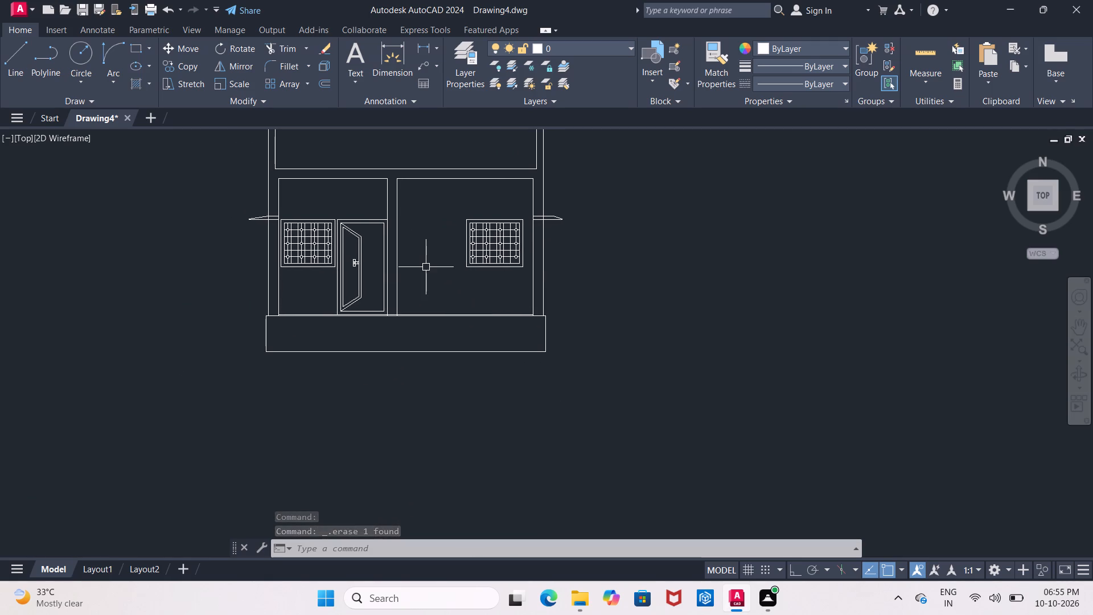
{"action": "scroll", "coordinate": [422, 277], "scroll_direction": "down", "scroll_amount": 3}
{"action": "middle_click_drag", "start_coordinate": [422, 220], "coordinate": [412, 282]}
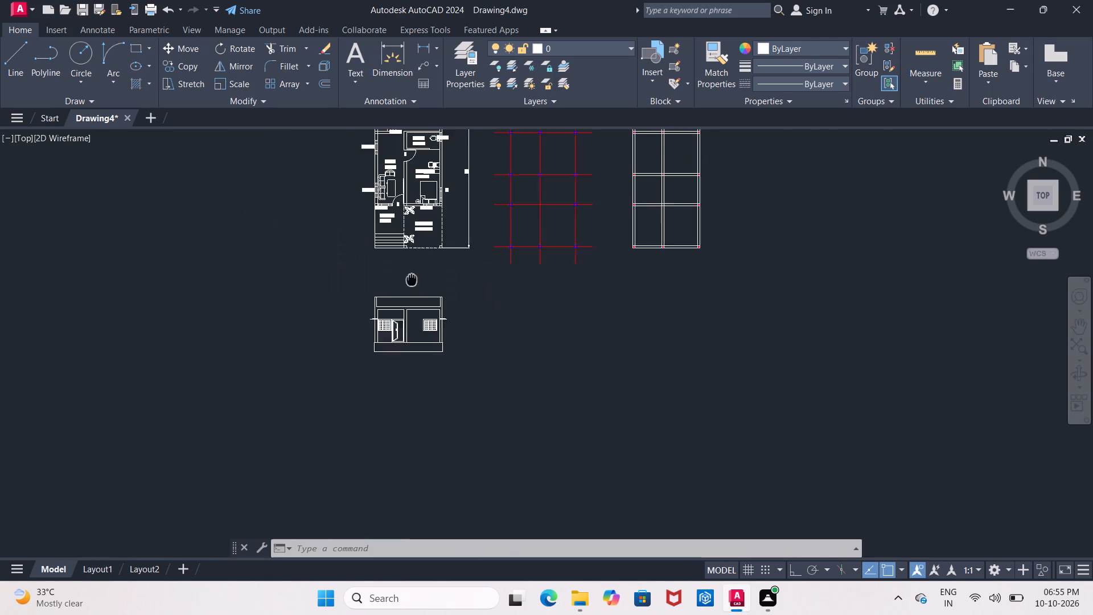
{"action": "middle_click_drag", "start_coordinate": [412, 282], "coordinate": [409, 310]}
{"action": "scroll", "coordinate": [371, 240], "scroll_direction": "up", "scroll_amount": 3}
{"action": "middle_click_drag", "start_coordinate": [371, 240], "coordinate": [229, 332]}
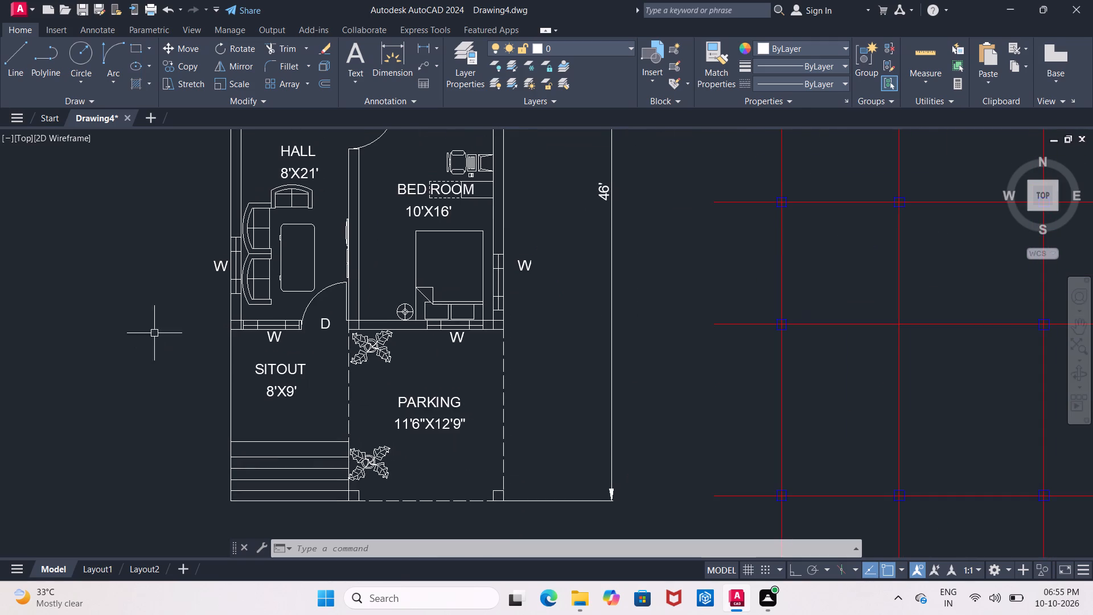
{"action": "middle_click_drag", "start_coordinate": [433, 334], "coordinate": [415, 423]}
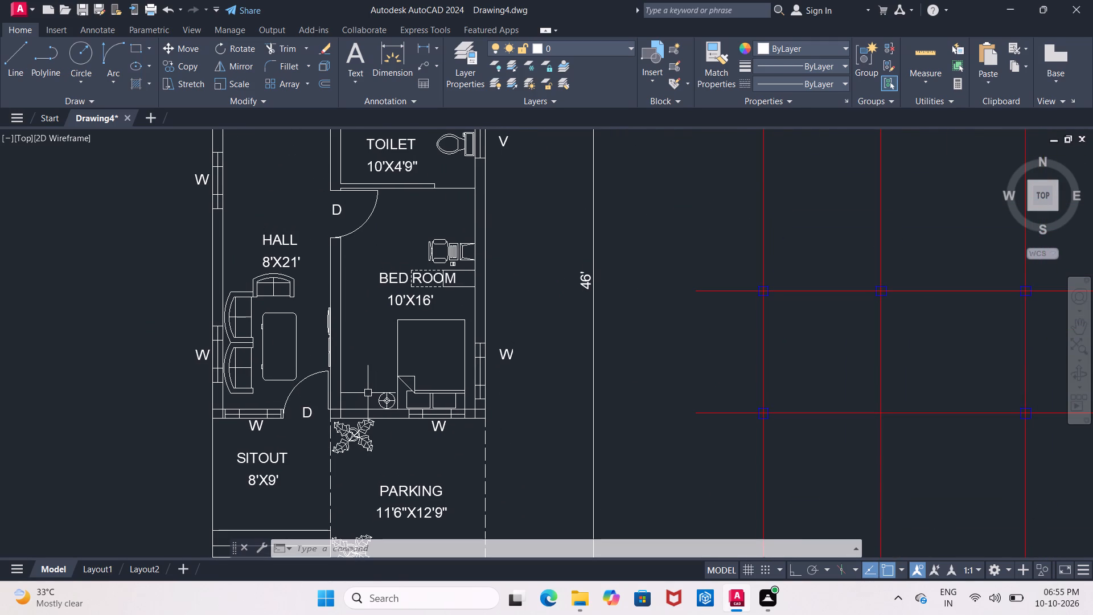
{"action": "middle_click_drag", "start_coordinate": [368, 392], "coordinate": [402, 268]}
{"action": "scroll", "coordinate": [402, 267], "scroll_direction": "down", "scroll_amount": 3}
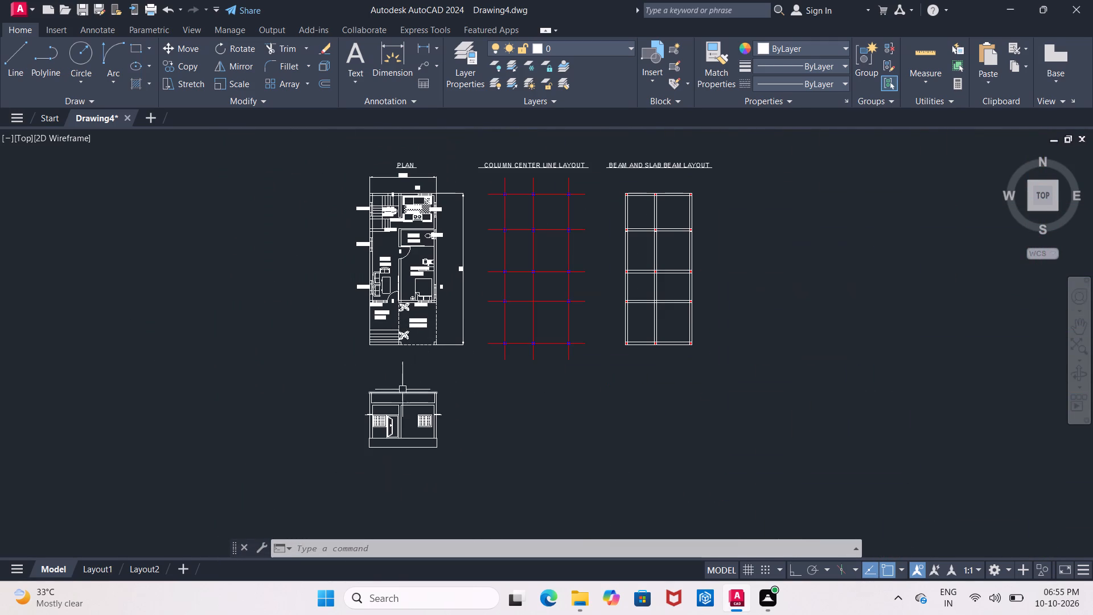
{"action": "scroll", "coordinate": [408, 433], "scroll_direction": "up", "scroll_amount": 1}
{"action": "middle_click_drag", "start_coordinate": [408, 433], "coordinate": [402, 453]}
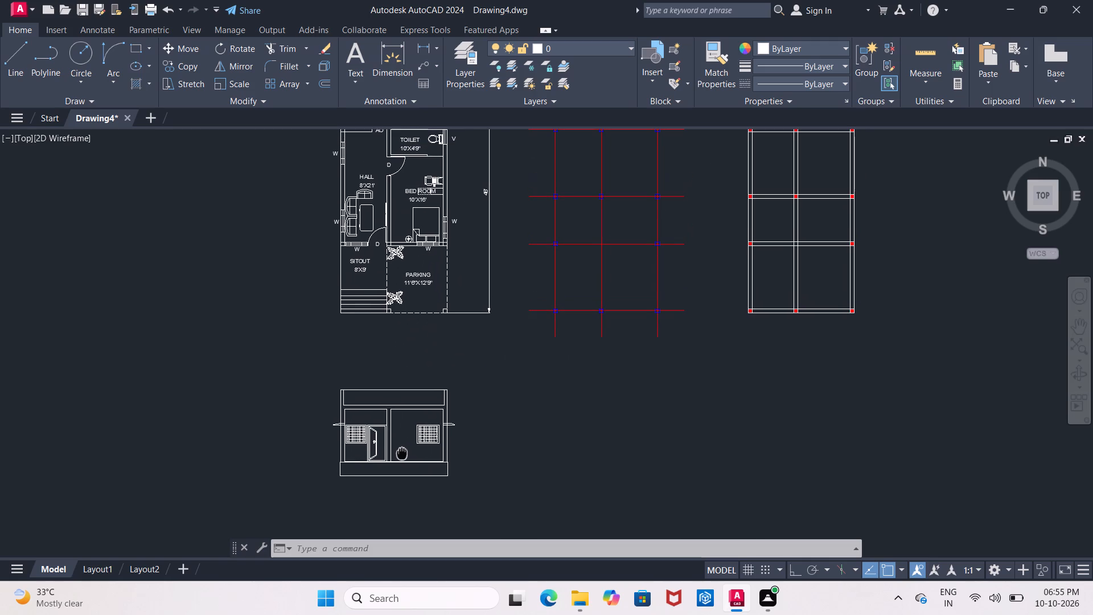
{"action": "middle_click_drag", "start_coordinate": [402, 453], "coordinate": [408, 413]}
{"action": "scroll", "coordinate": [408, 413], "scroll_direction": "up", "scroll_amount": 3}
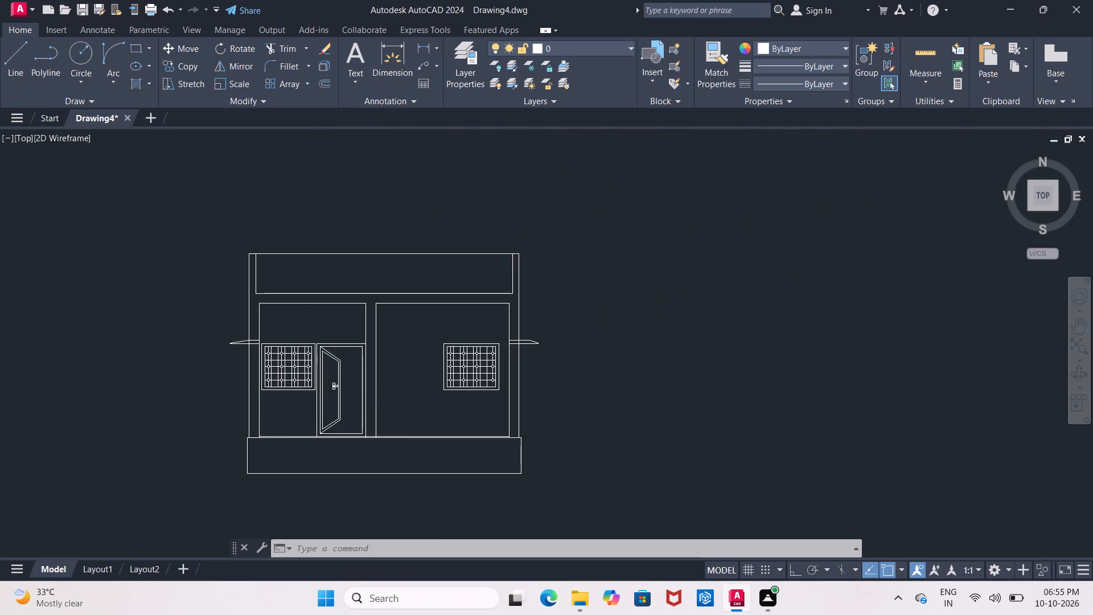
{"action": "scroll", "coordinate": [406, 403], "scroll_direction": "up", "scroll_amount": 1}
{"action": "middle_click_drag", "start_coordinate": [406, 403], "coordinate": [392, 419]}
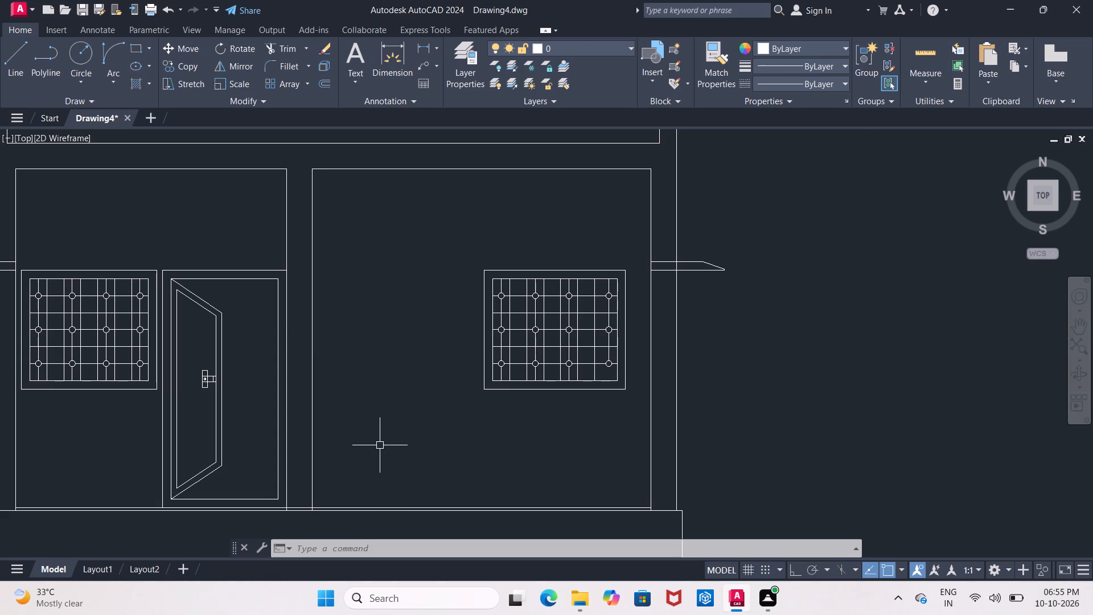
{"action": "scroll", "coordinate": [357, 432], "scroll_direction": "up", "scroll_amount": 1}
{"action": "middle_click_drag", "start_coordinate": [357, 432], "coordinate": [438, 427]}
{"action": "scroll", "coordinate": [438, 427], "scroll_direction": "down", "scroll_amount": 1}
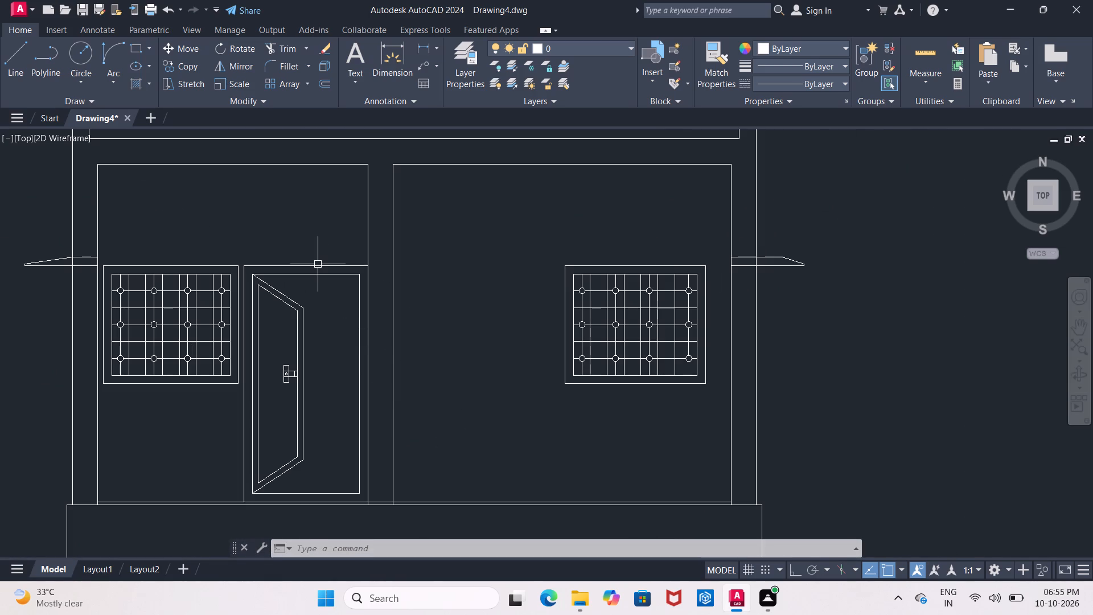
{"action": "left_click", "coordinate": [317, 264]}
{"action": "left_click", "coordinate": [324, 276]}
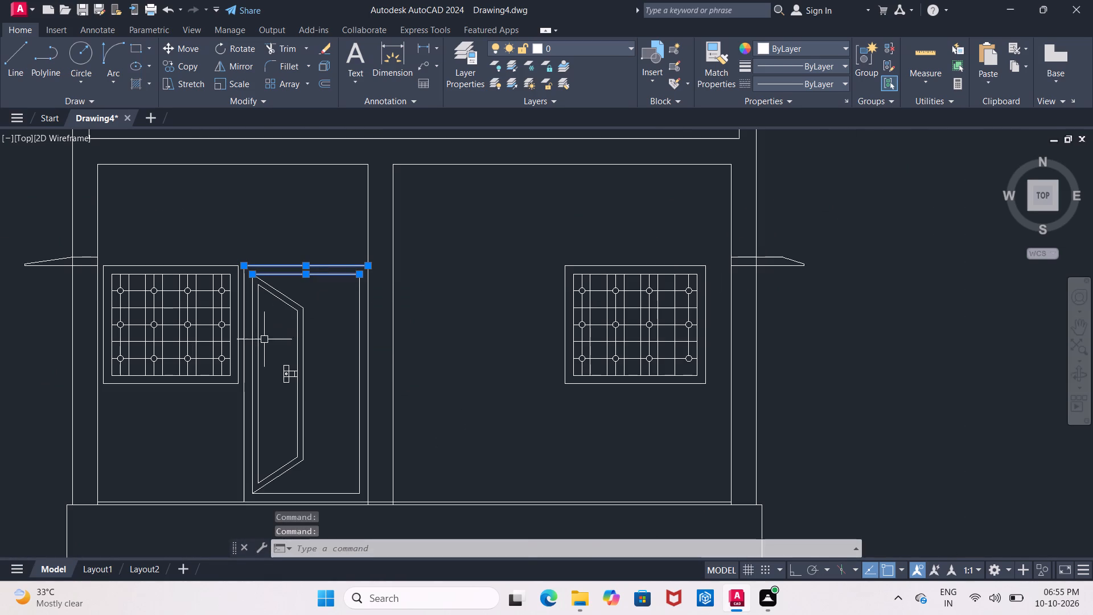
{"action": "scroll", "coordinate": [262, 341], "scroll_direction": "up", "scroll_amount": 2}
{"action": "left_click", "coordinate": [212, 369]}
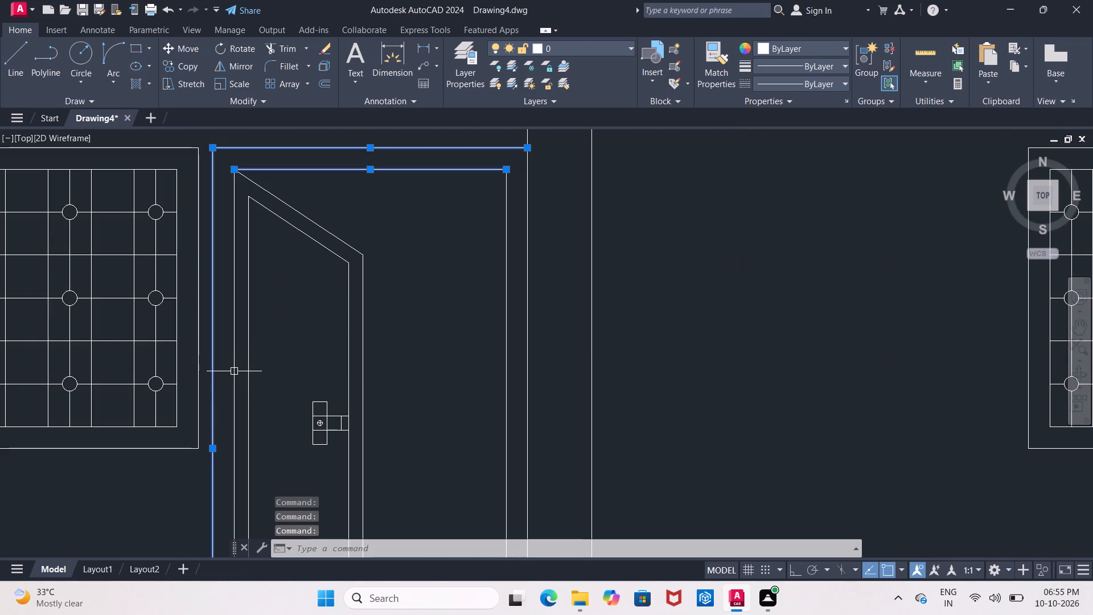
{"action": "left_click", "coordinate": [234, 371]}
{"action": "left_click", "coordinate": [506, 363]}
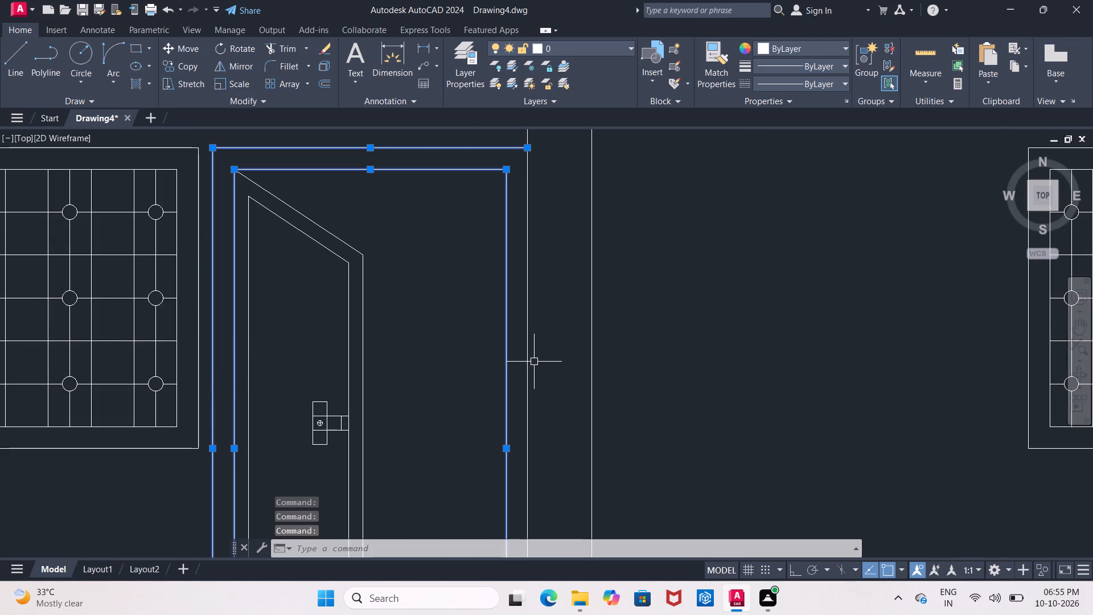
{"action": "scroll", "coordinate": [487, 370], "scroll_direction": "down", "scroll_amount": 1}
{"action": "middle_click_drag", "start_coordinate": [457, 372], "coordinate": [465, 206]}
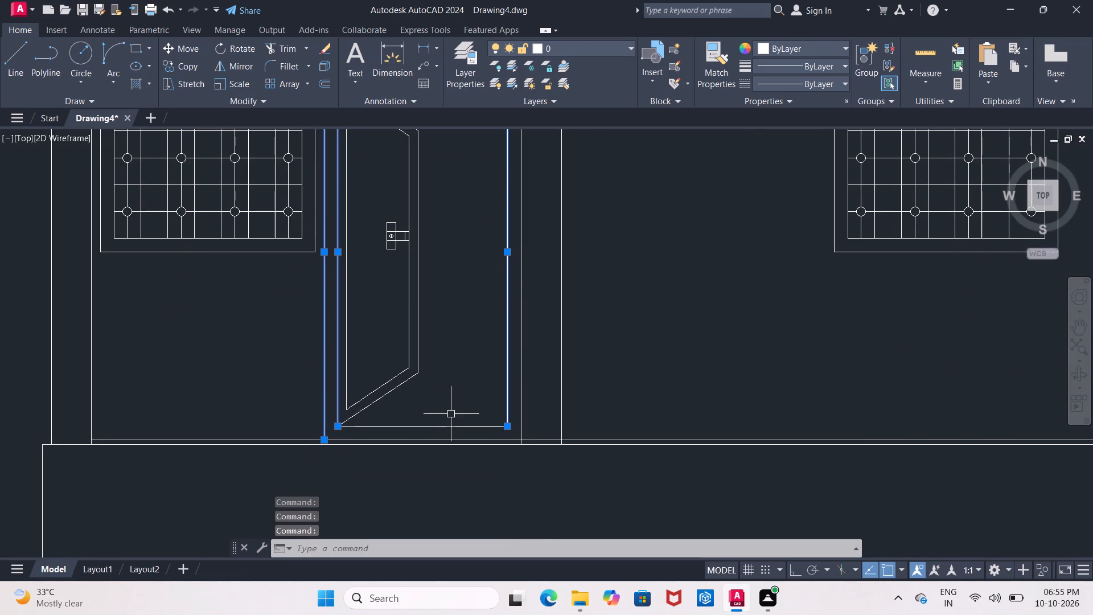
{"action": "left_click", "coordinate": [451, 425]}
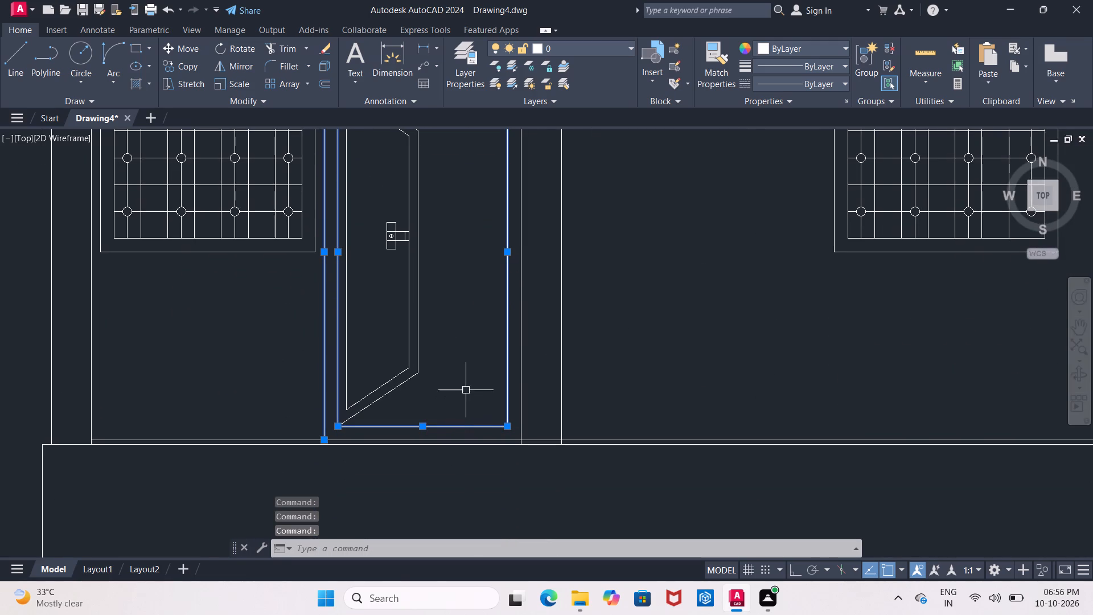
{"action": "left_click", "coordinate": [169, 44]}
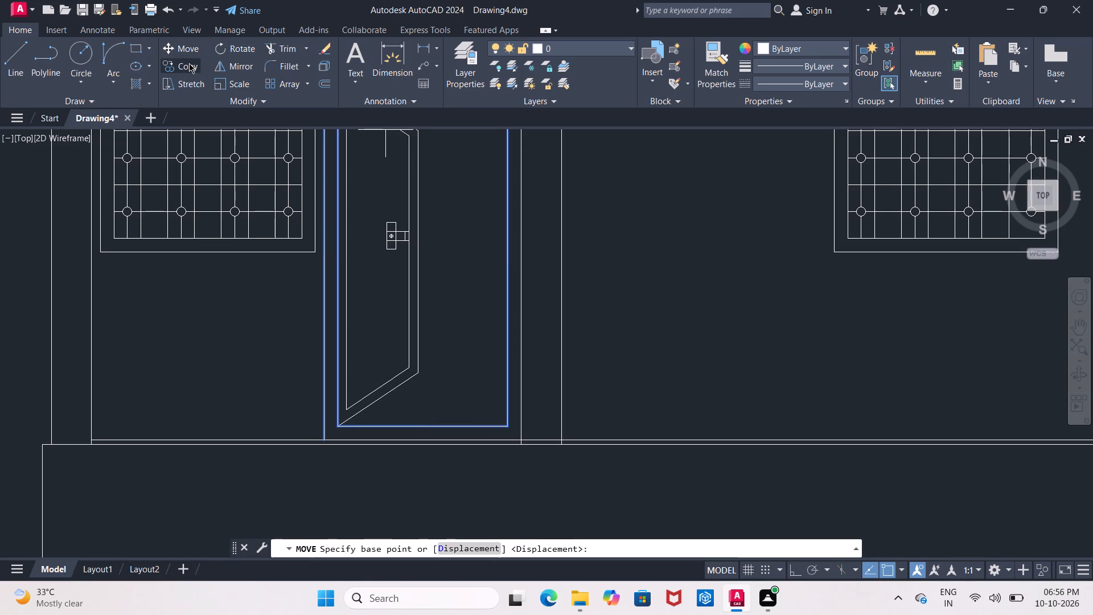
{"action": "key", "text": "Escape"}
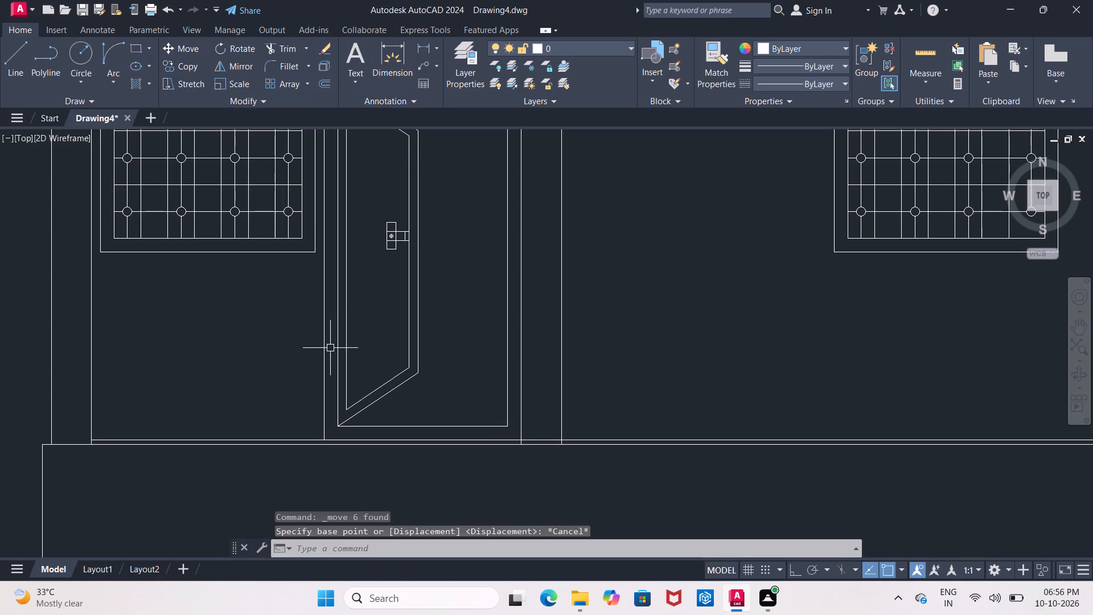
Copy the six outer and inner door frame lines 4'-8" horizontally, into the wall bay to the right of the middle column.
{"action": "left_click", "coordinate": [322, 363]}
{"action": "left_click", "coordinate": [339, 366]}
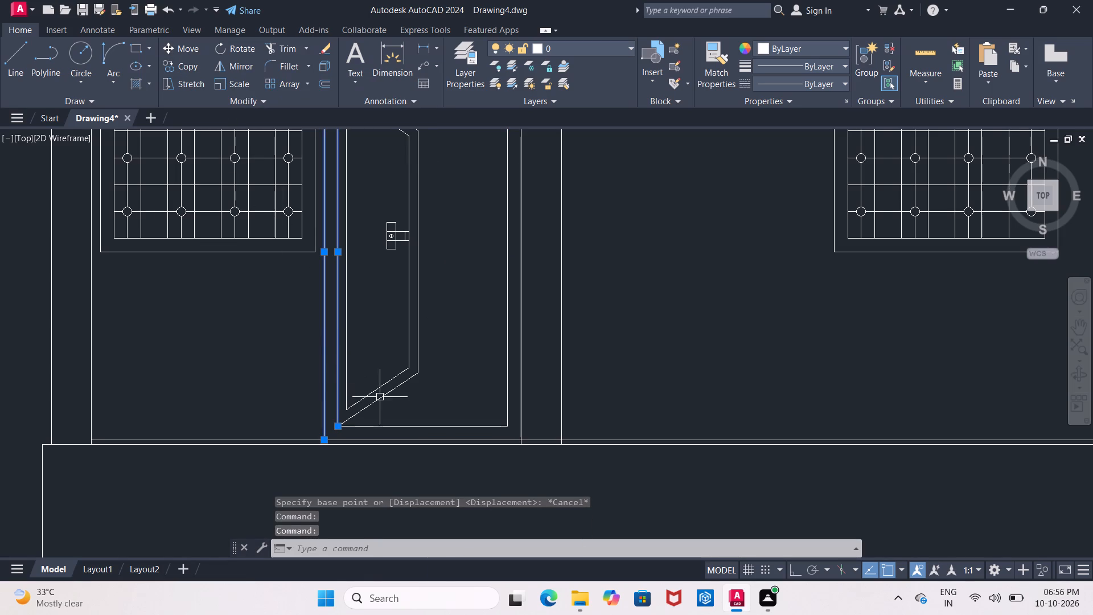
{"action": "left_click", "coordinate": [483, 424]}
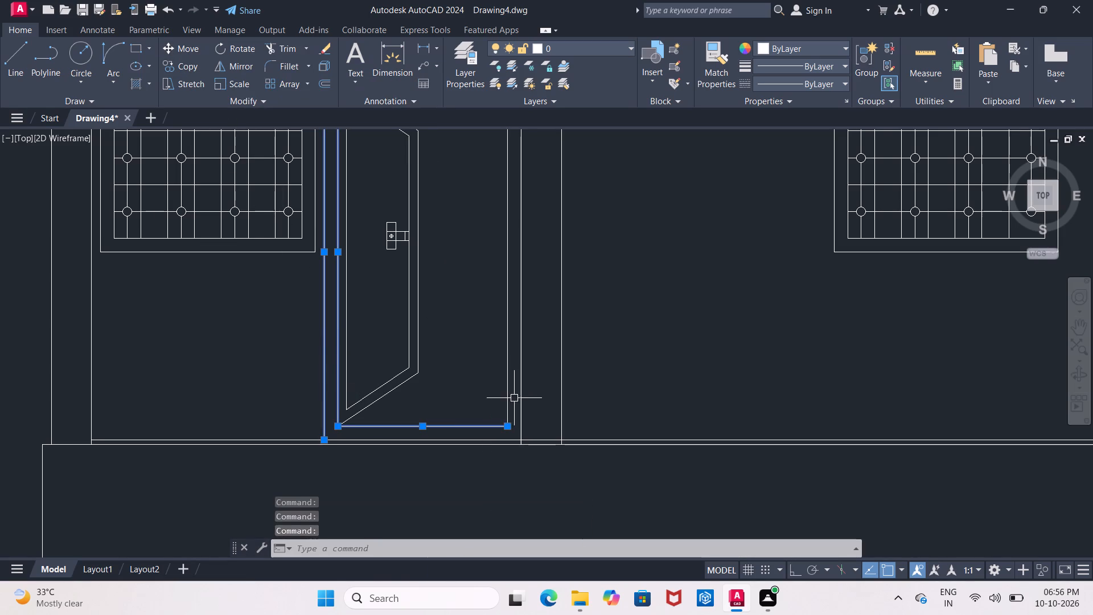
{"action": "left_click", "coordinate": [509, 398]}
{"action": "middle_click_drag", "start_coordinate": [476, 322], "coordinate": [480, 480]}
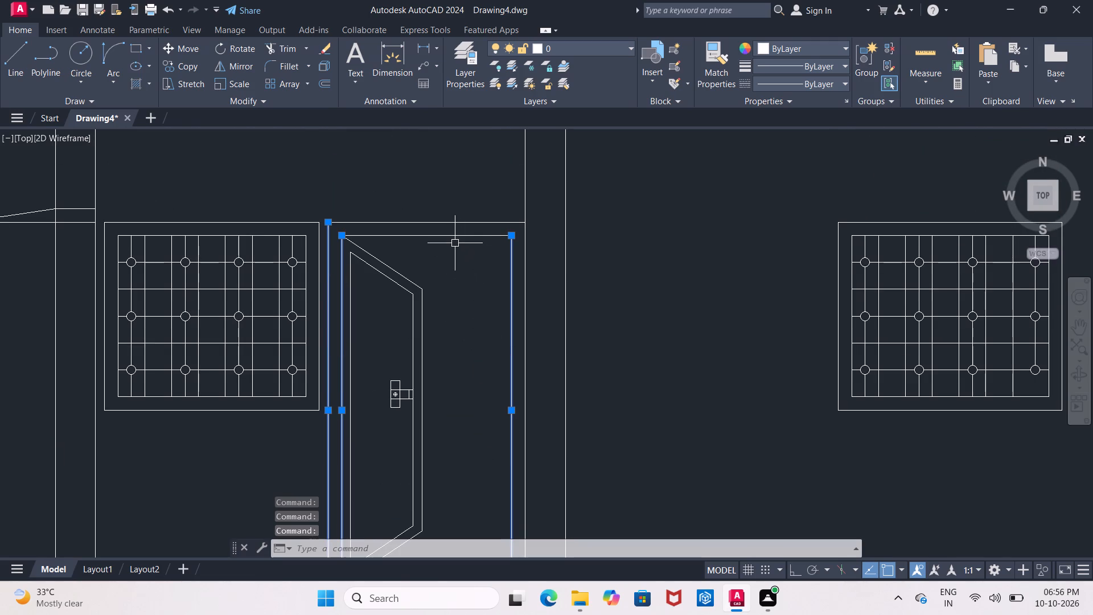
{"action": "left_click", "coordinate": [451, 237]}
{"action": "left_click", "coordinate": [451, 224]}
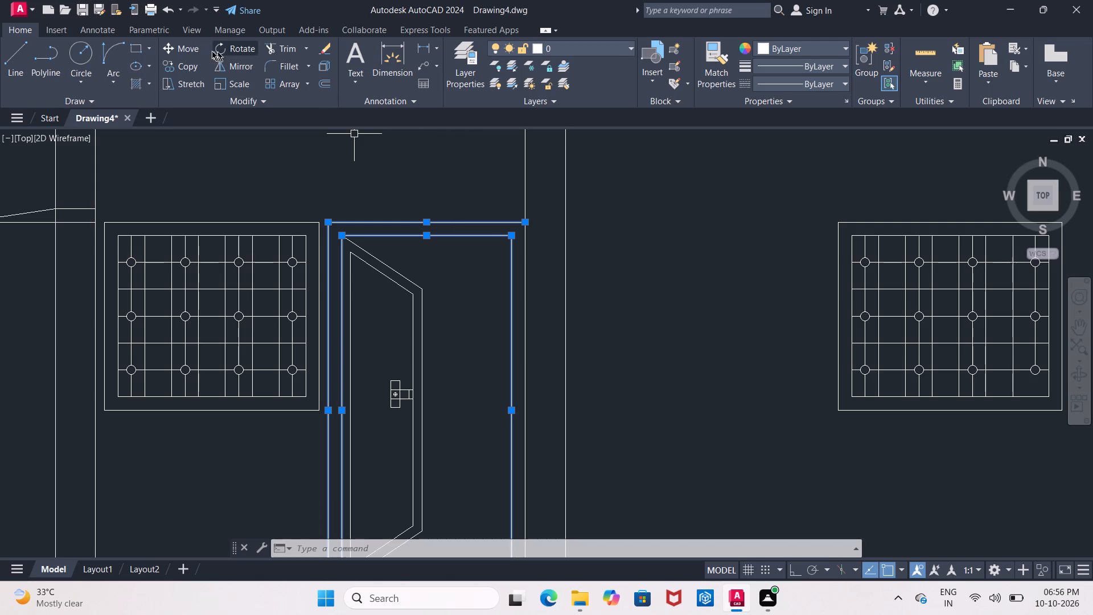
{"action": "left_click", "coordinate": [193, 63]}
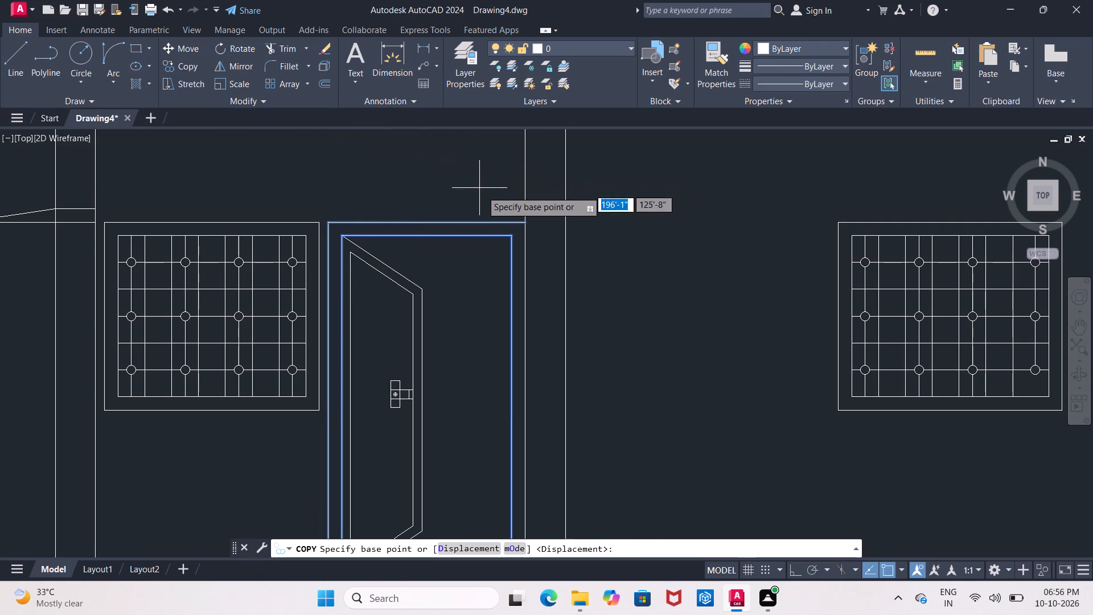
{"action": "left_click", "coordinate": [524, 220]}
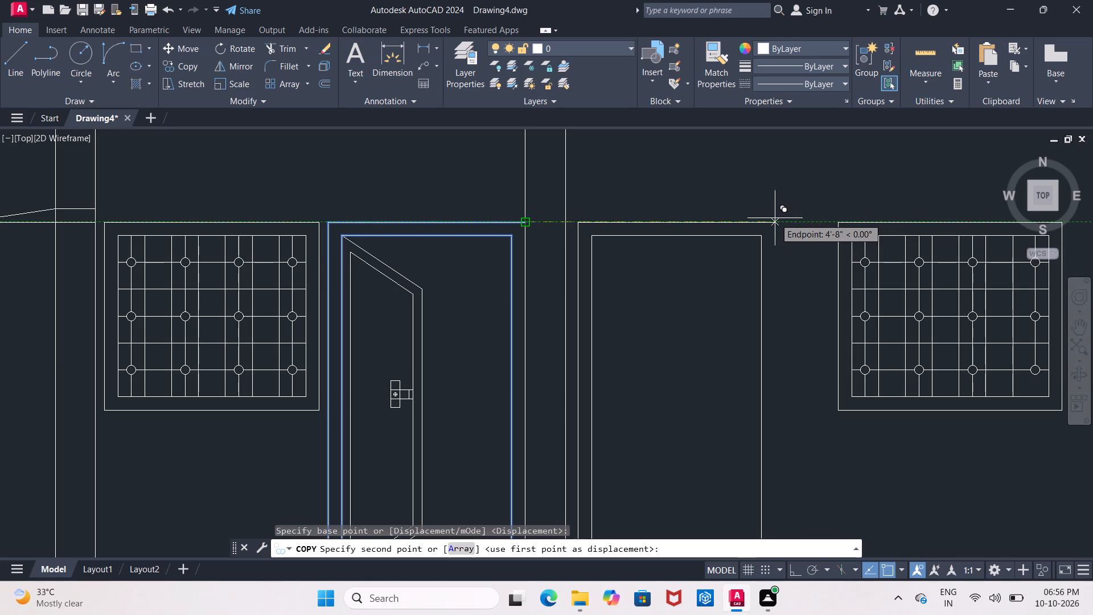
{"action": "left_click", "coordinate": [775, 218]}
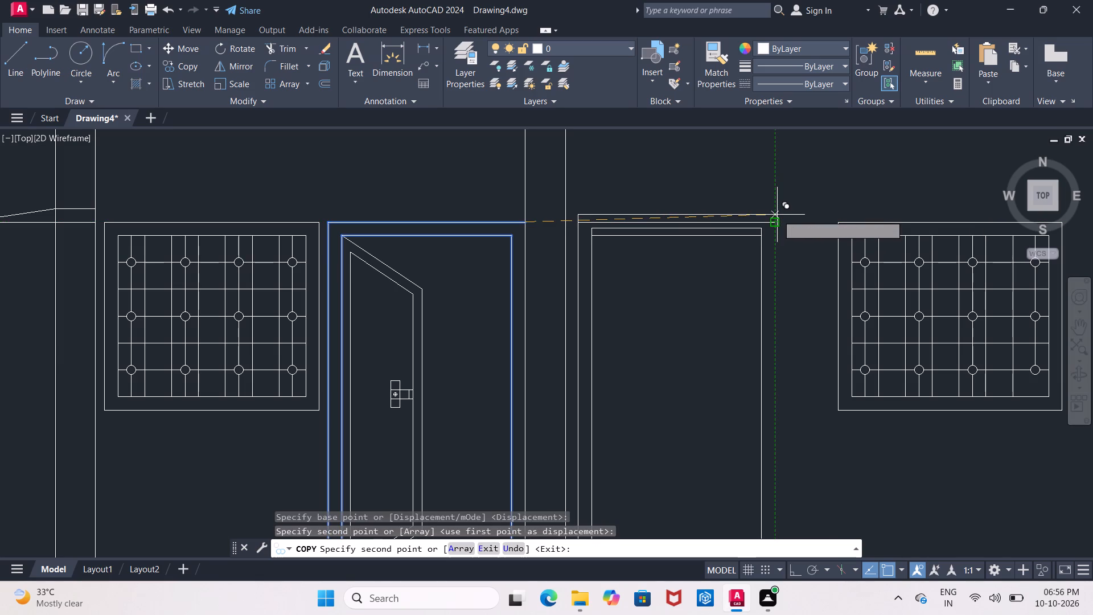
{"action": "key", "text": "Escape"}
Mirror the copied door frame about a vertical line through its inner top-left corner, with Ortho on and the source objects erased.
{"action": "scroll", "coordinate": [777, 212], "scroll_direction": "down", "scroll_amount": 1}
{"action": "middle_click_drag", "start_coordinate": [770, 203], "coordinate": [639, 175]}
{"action": "left_click", "coordinate": [556, 188]}
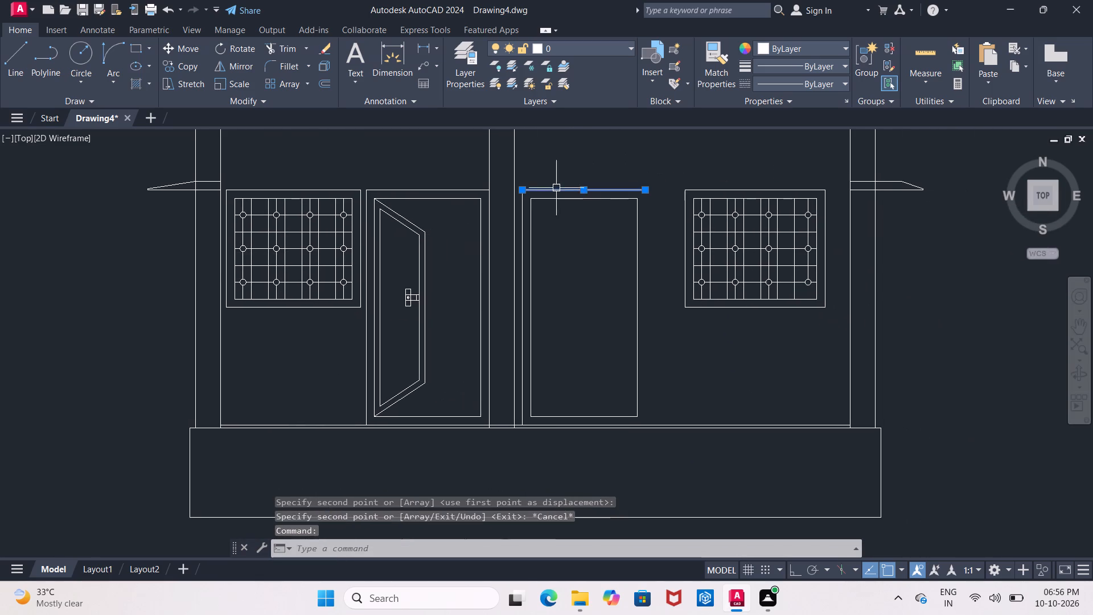
{"action": "left_click", "coordinate": [569, 199]}
{"action": "left_click", "coordinate": [521, 235]}
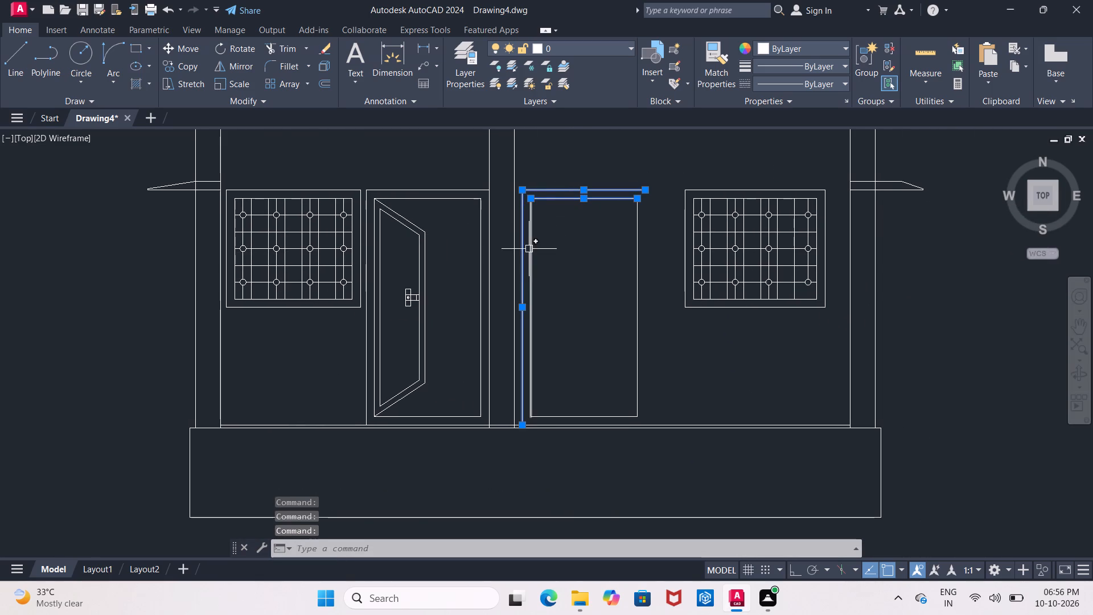
{"action": "left_click", "coordinate": [529, 249]}
{"action": "left_click", "coordinate": [638, 249]}
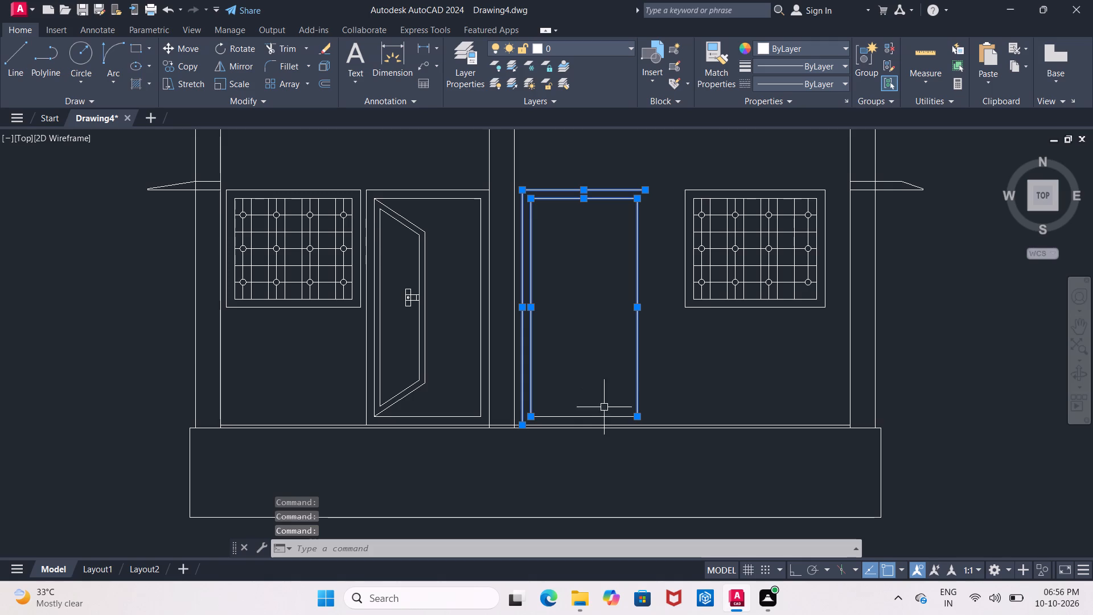
{"action": "left_click", "coordinate": [601, 415]}
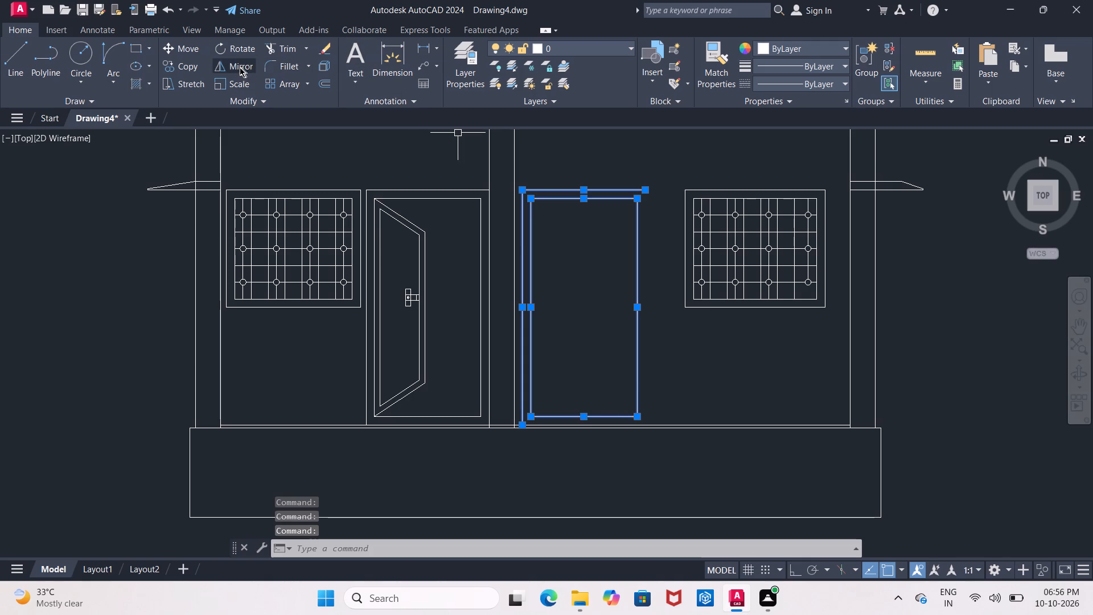
{"action": "left_click", "coordinate": [240, 67]}
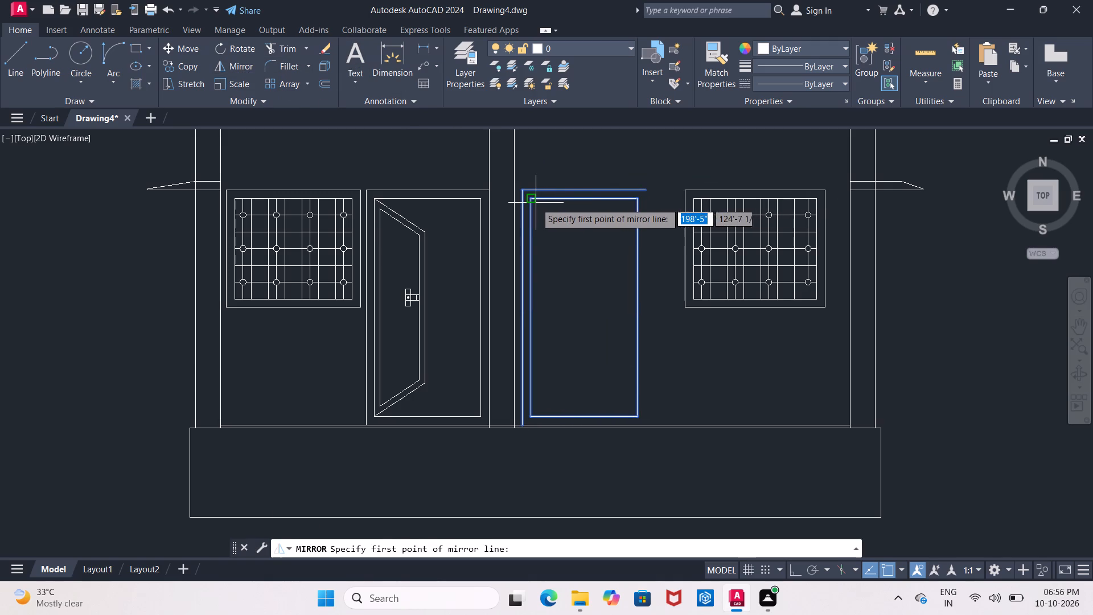
{"action": "left_click", "coordinate": [536, 203]}
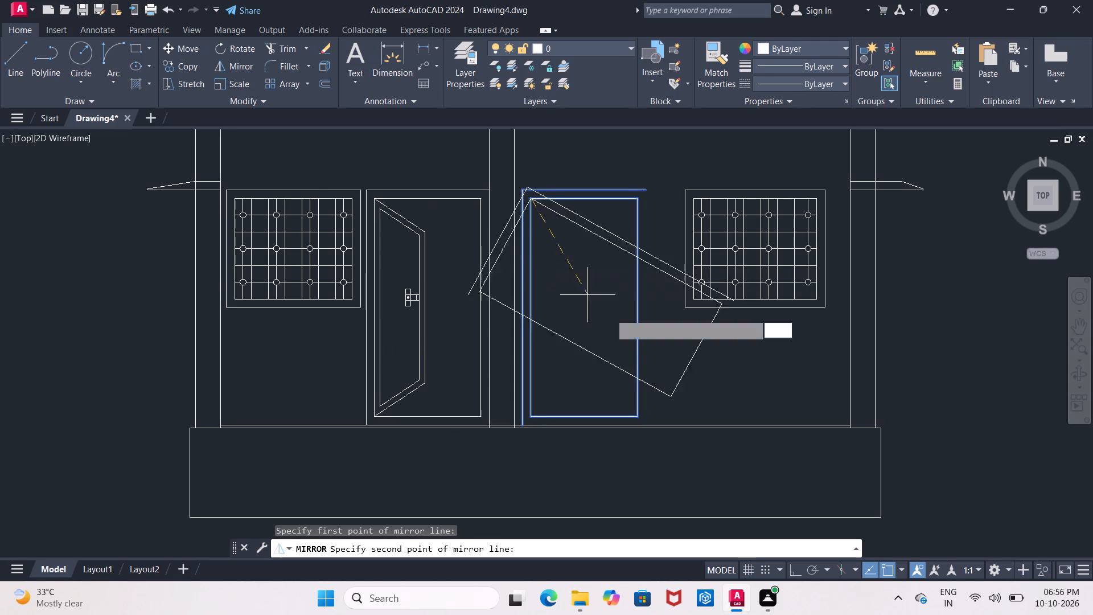
{"action": "left_click", "coordinate": [798, 573]}
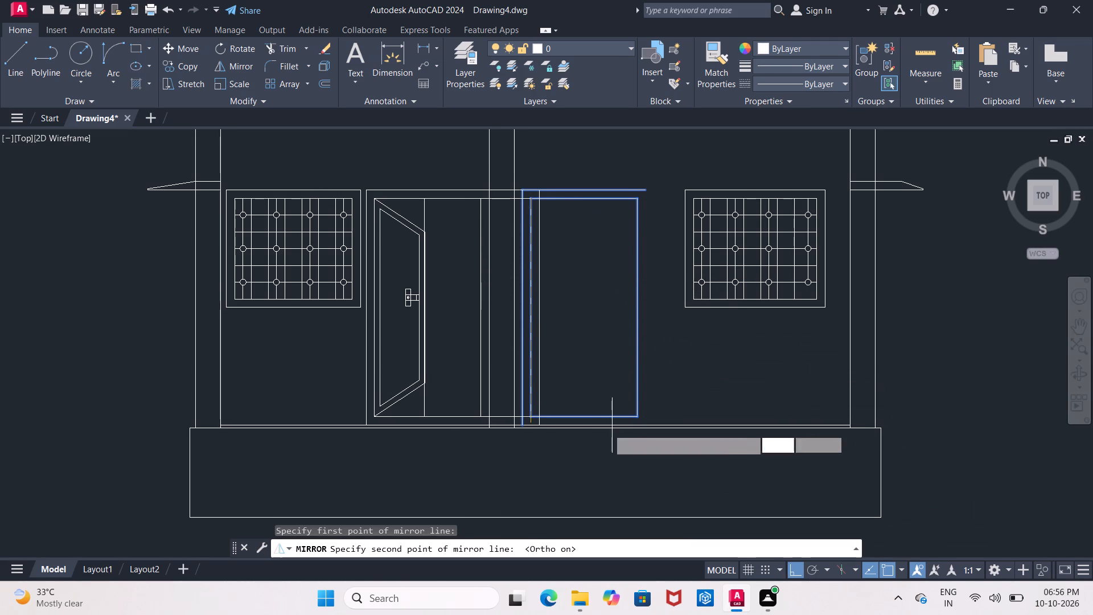
{"action": "left_click", "coordinate": [586, 466]}
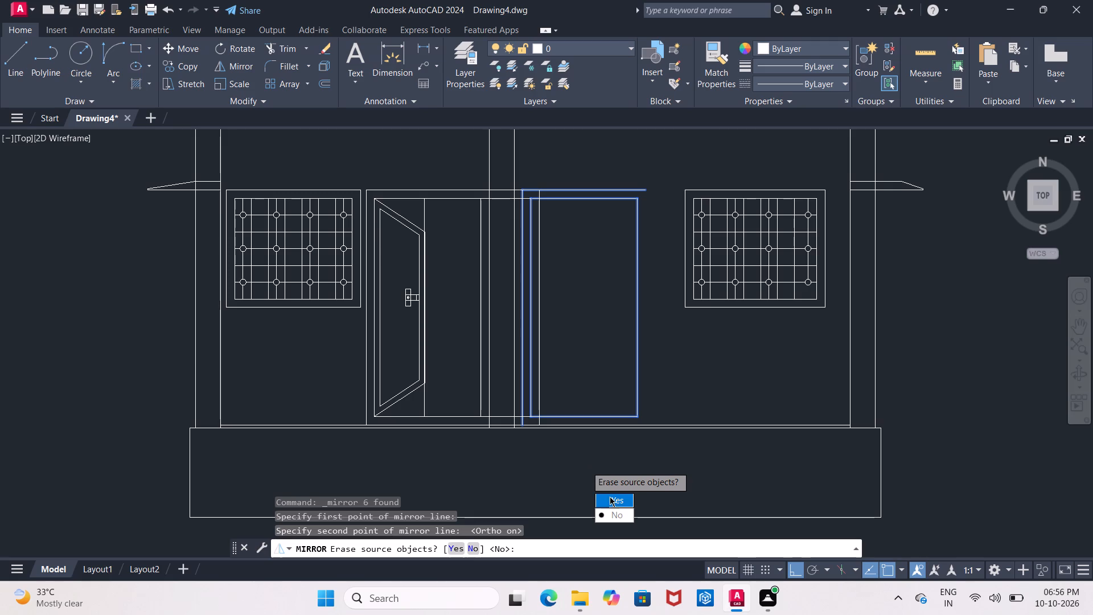
{"action": "left_click_drag", "start_coordinate": [610, 500], "coordinate": [586, 466]}
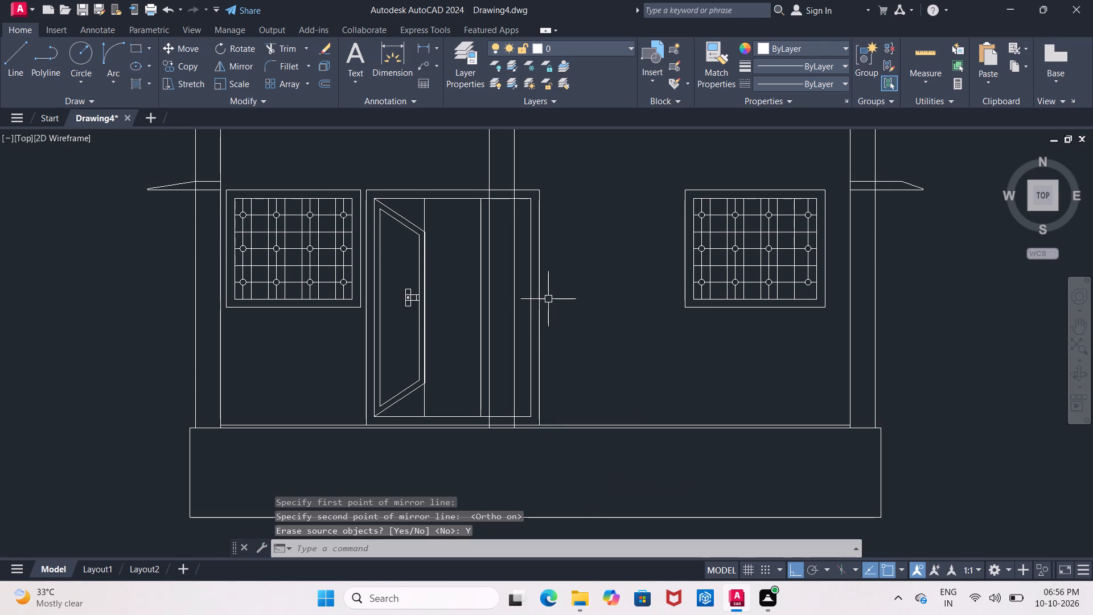
Move the mirrored frame's outer side, inner right side, two top lines and bottom line so the outer top line starts at the middle column's right edge.
{"action": "left_click", "coordinate": [541, 301]}
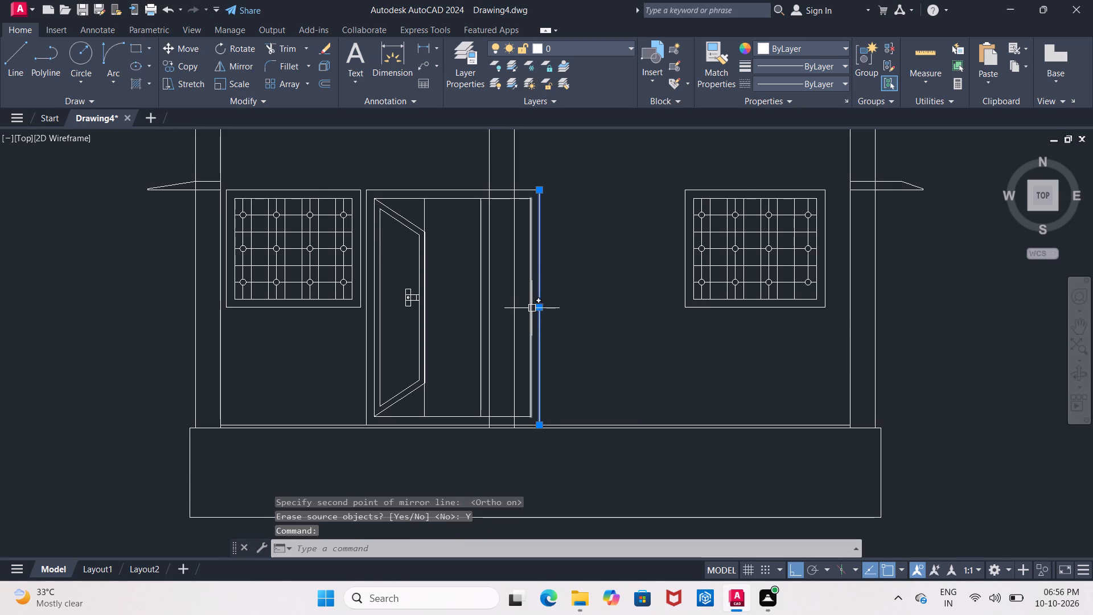
{"action": "left_click", "coordinate": [531, 309]}
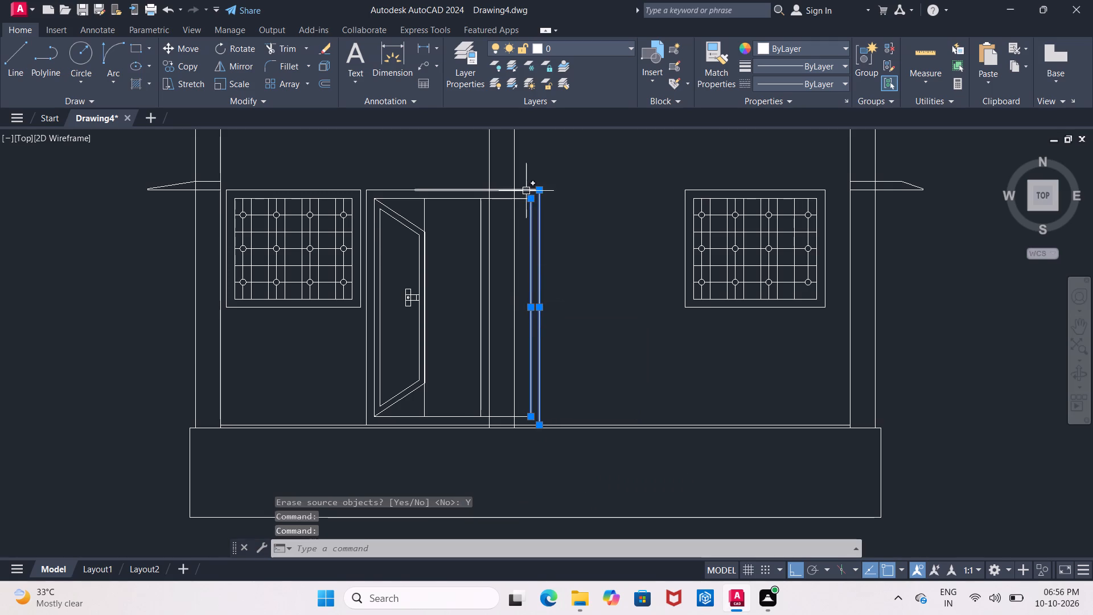
{"action": "left_click", "coordinate": [526, 190]}
{"action": "left_click", "coordinate": [504, 200]}
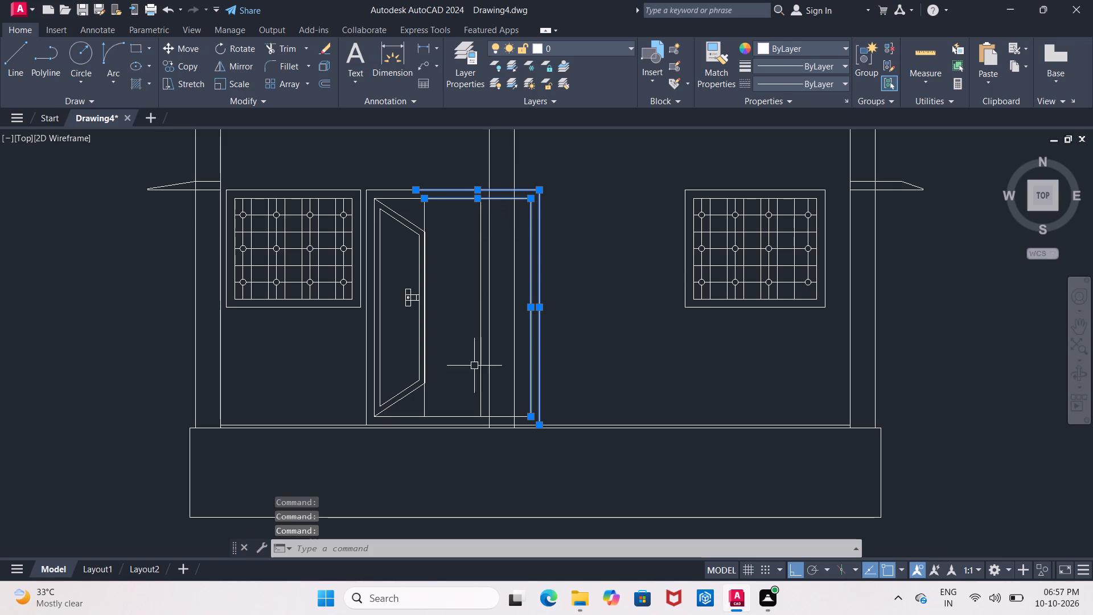
{"action": "left_click", "coordinate": [509, 416]}
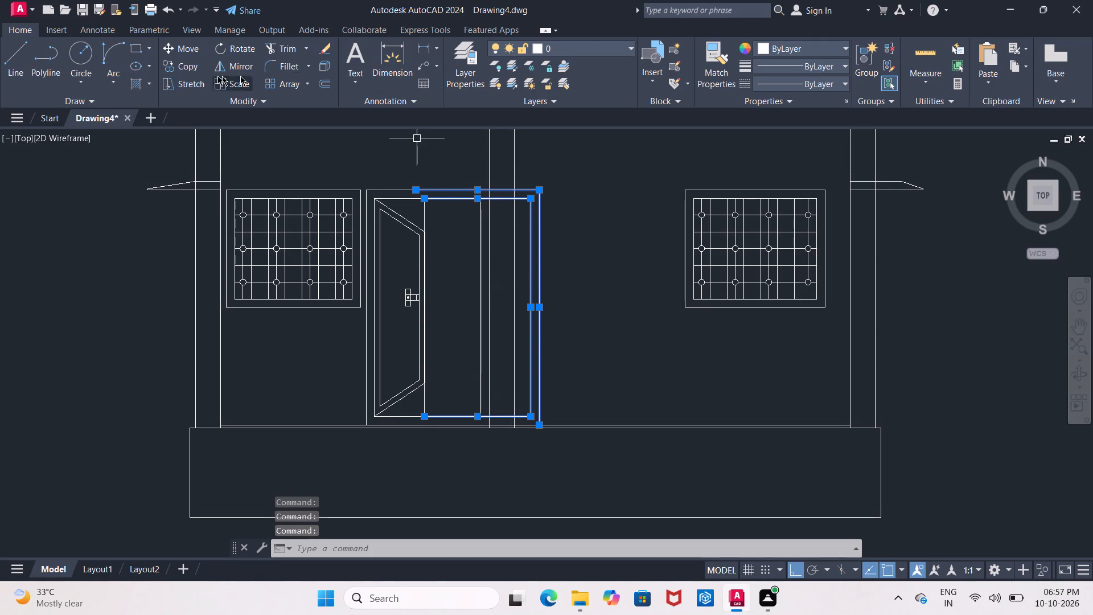
{"action": "left_click", "coordinate": [191, 51]}
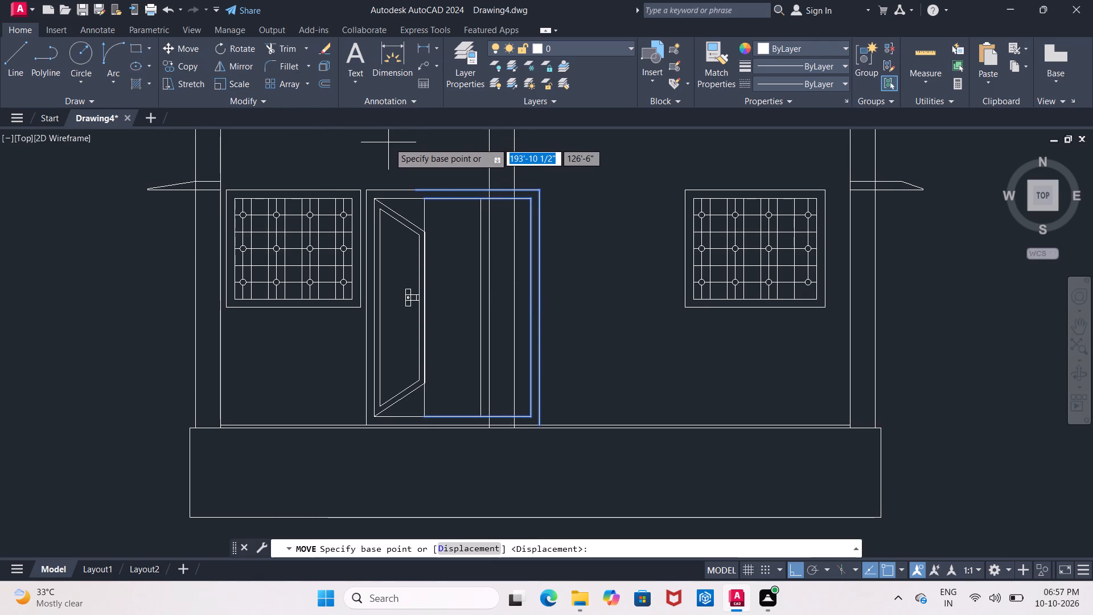
{"action": "left_click", "coordinate": [412, 190]}
{"action": "scroll", "coordinate": [521, 191], "scroll_direction": "up", "scroll_amount": 2}
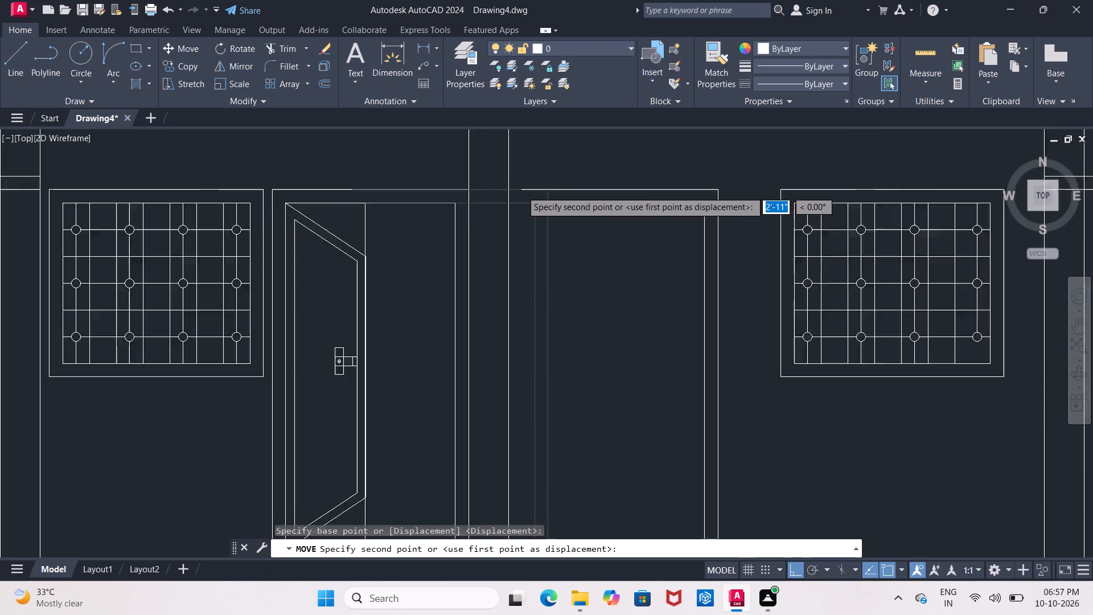
{"action": "left_click", "coordinate": [500, 191]}
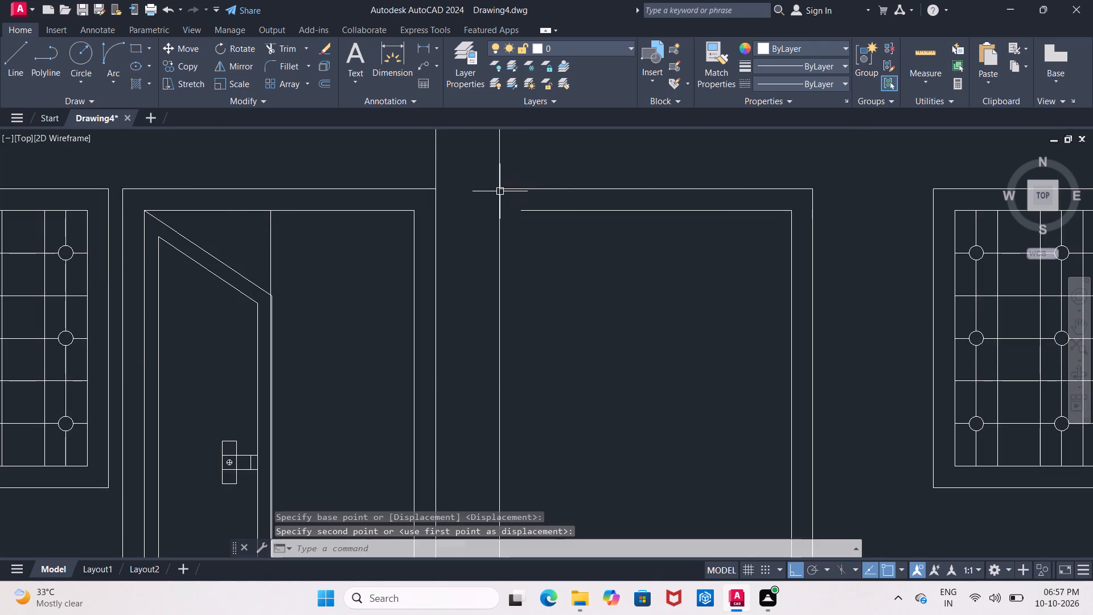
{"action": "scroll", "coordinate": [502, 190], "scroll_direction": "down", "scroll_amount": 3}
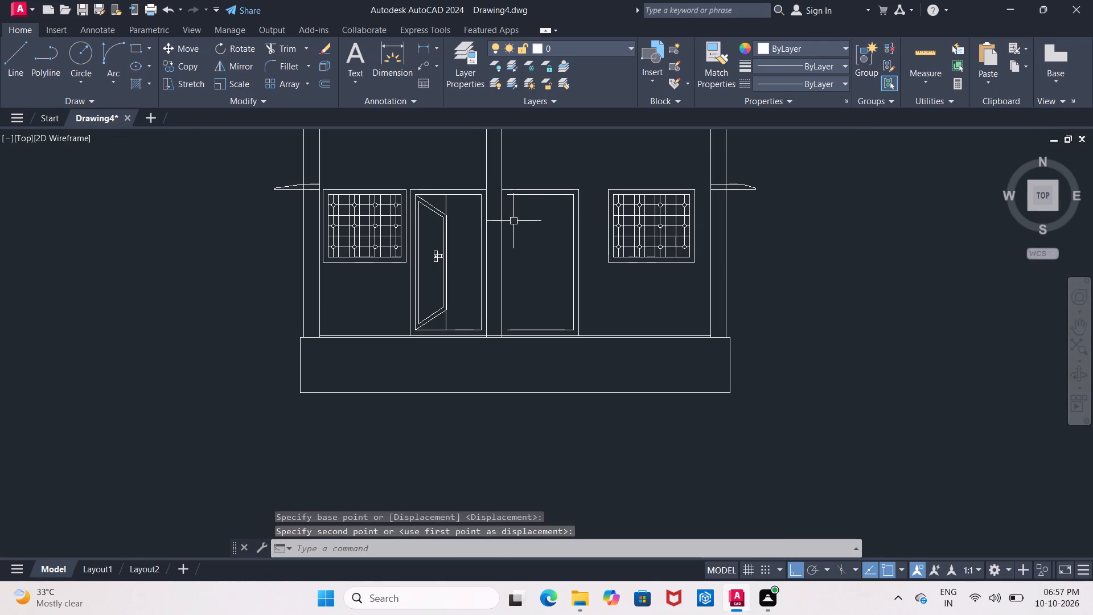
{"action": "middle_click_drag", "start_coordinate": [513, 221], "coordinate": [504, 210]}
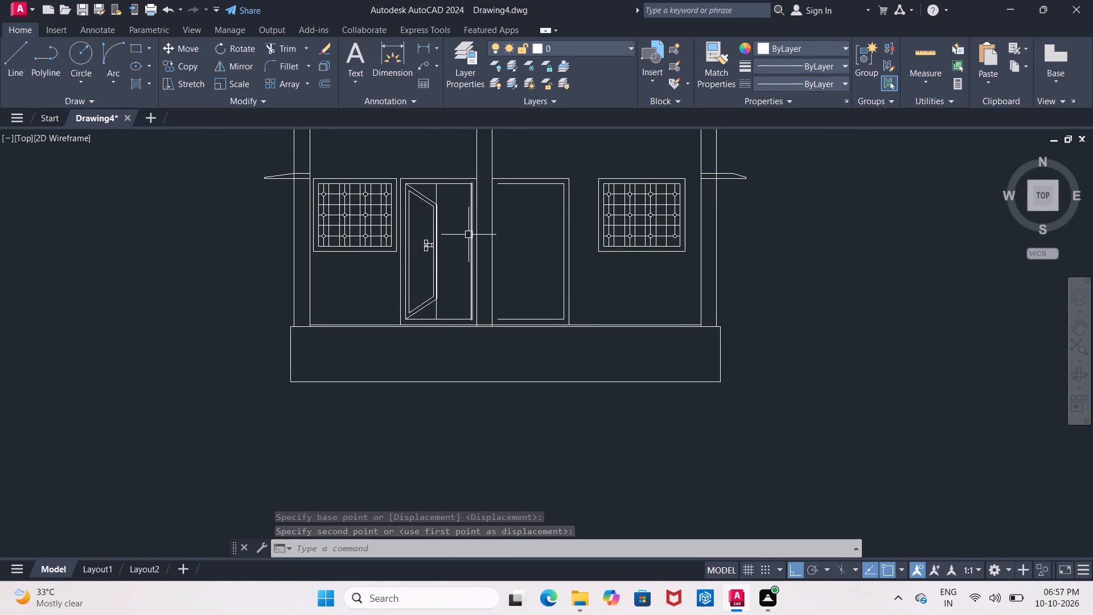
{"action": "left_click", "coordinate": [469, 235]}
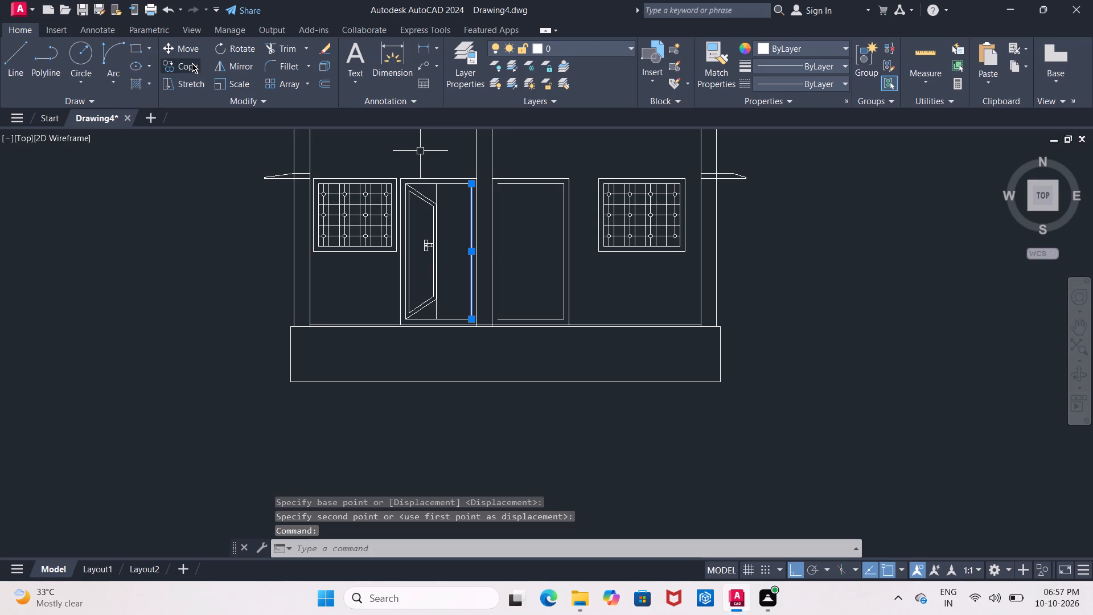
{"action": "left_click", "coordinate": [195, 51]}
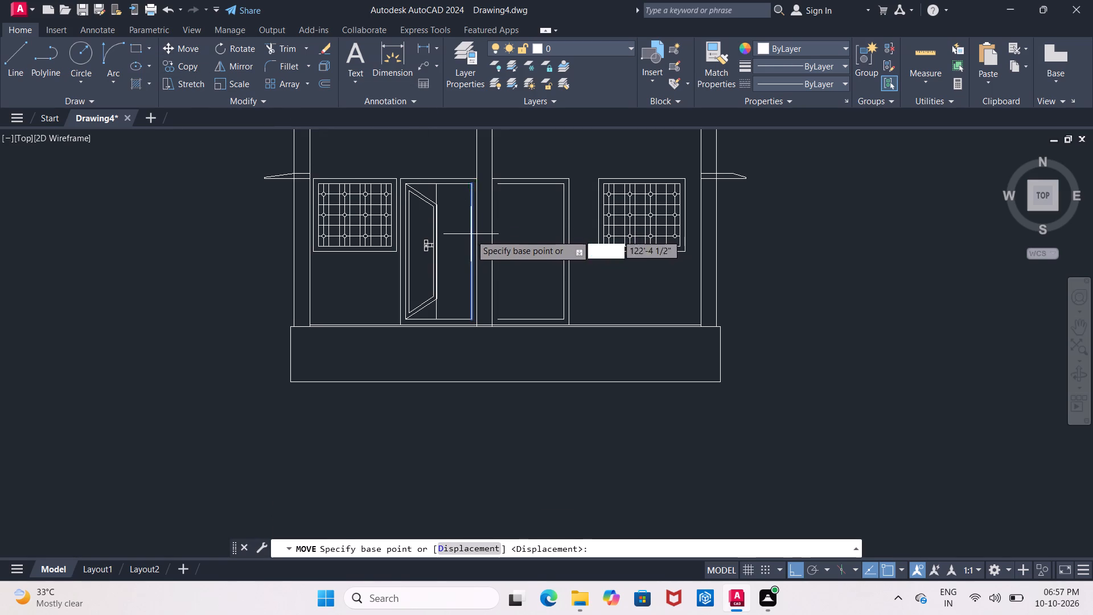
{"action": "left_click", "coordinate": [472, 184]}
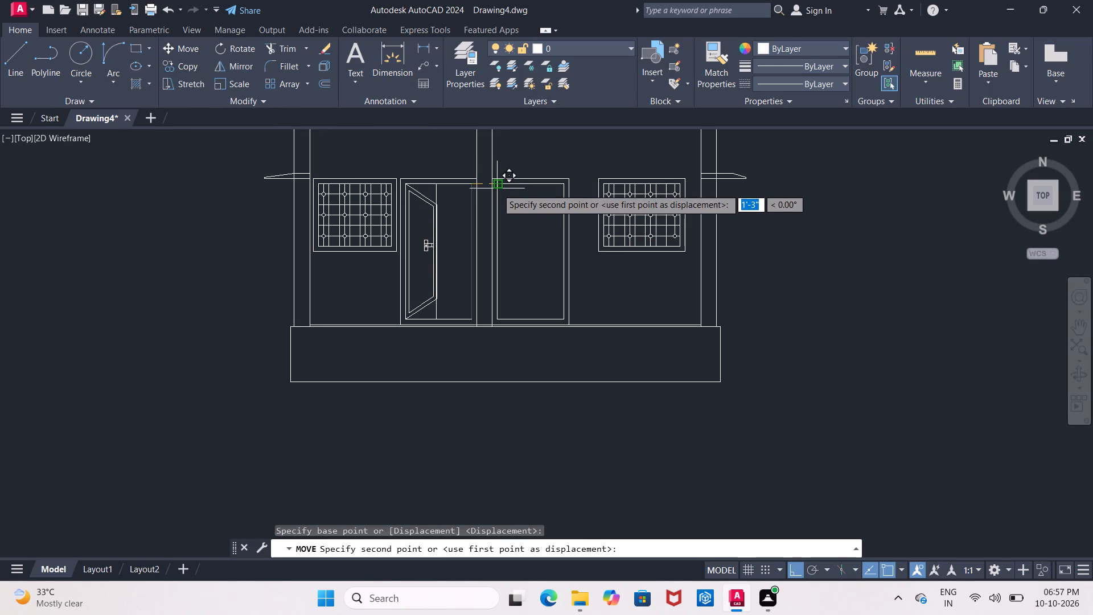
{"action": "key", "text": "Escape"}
Draw a vertical line closing the inner left side of the second door frame, from its inner top line to its bottom line.
{"action": "scroll", "coordinate": [520, 206], "scroll_direction": "up", "scroll_amount": 1}
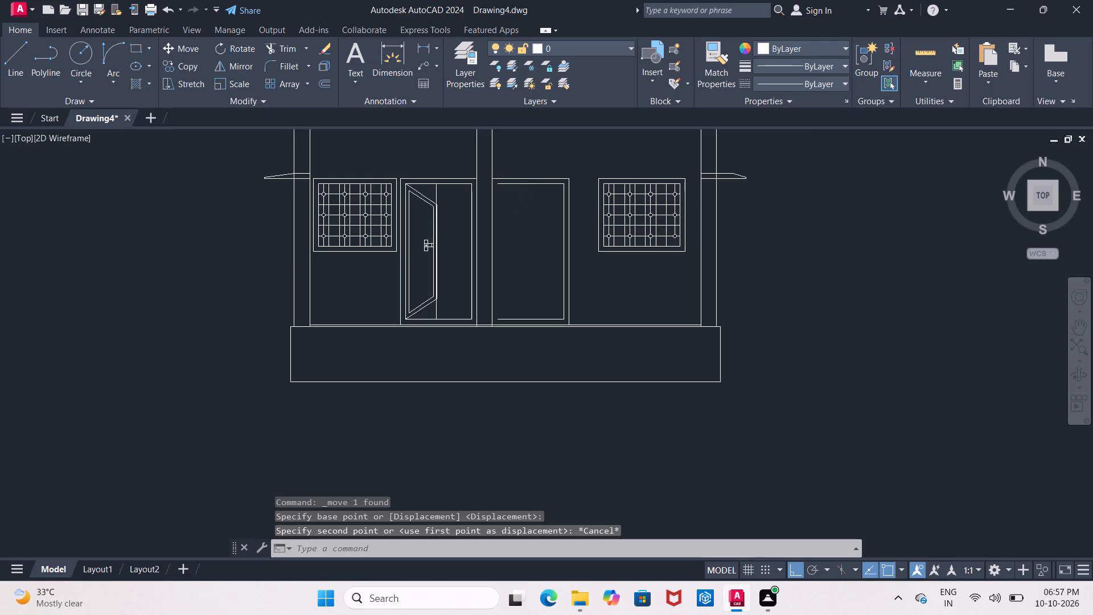
{"action": "middle_click_drag", "start_coordinate": [520, 206], "coordinate": [413, 198]}
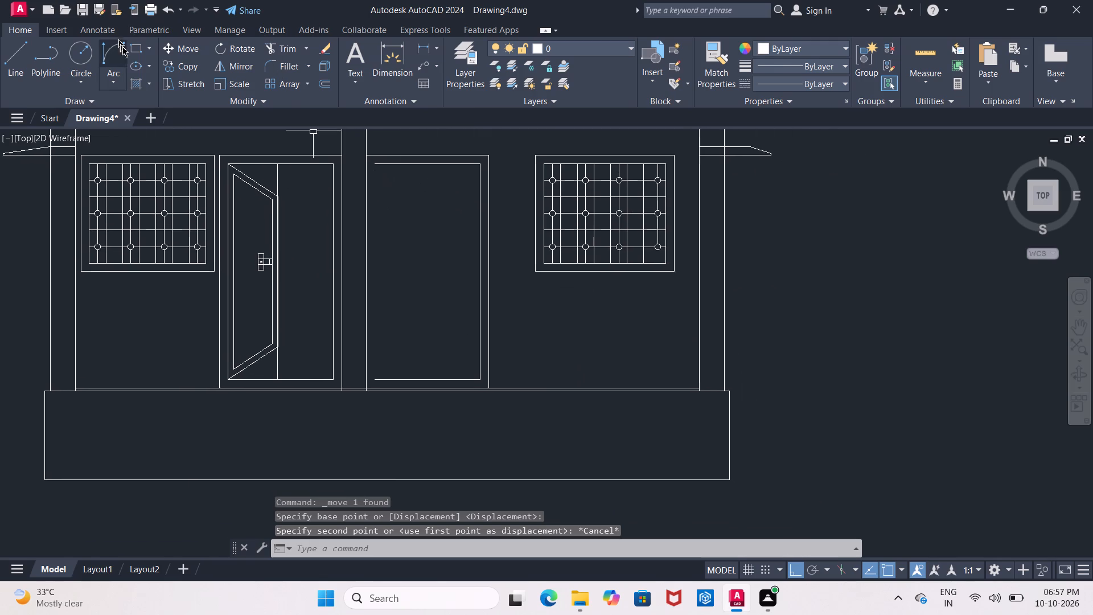
{"action": "left_click", "coordinate": [23, 52]}
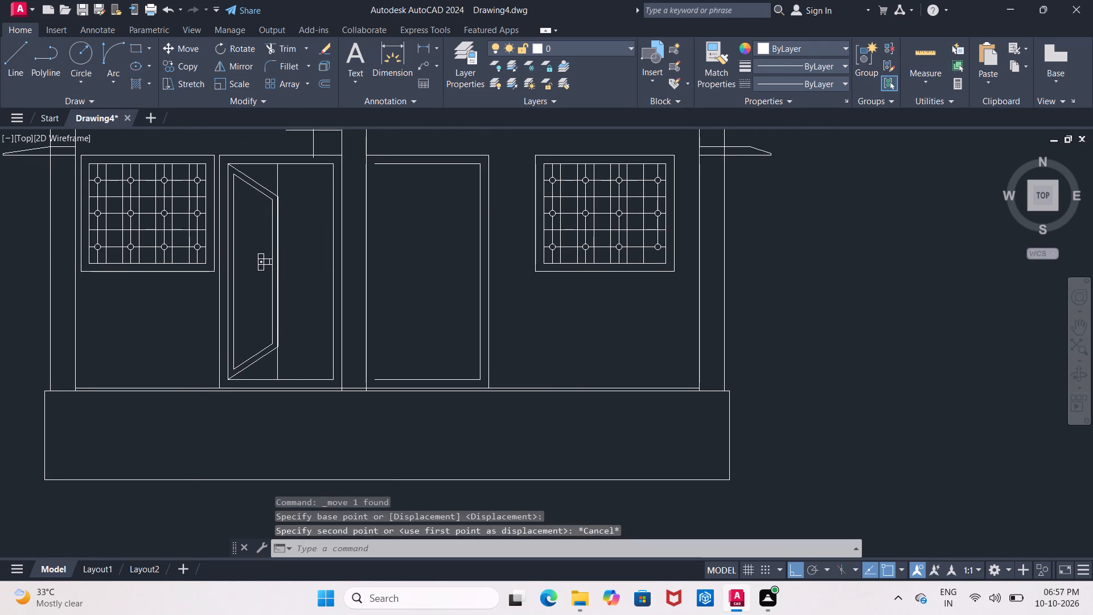
{"action": "left_click_drag", "start_coordinate": [376, 166], "coordinate": [379, 221]}
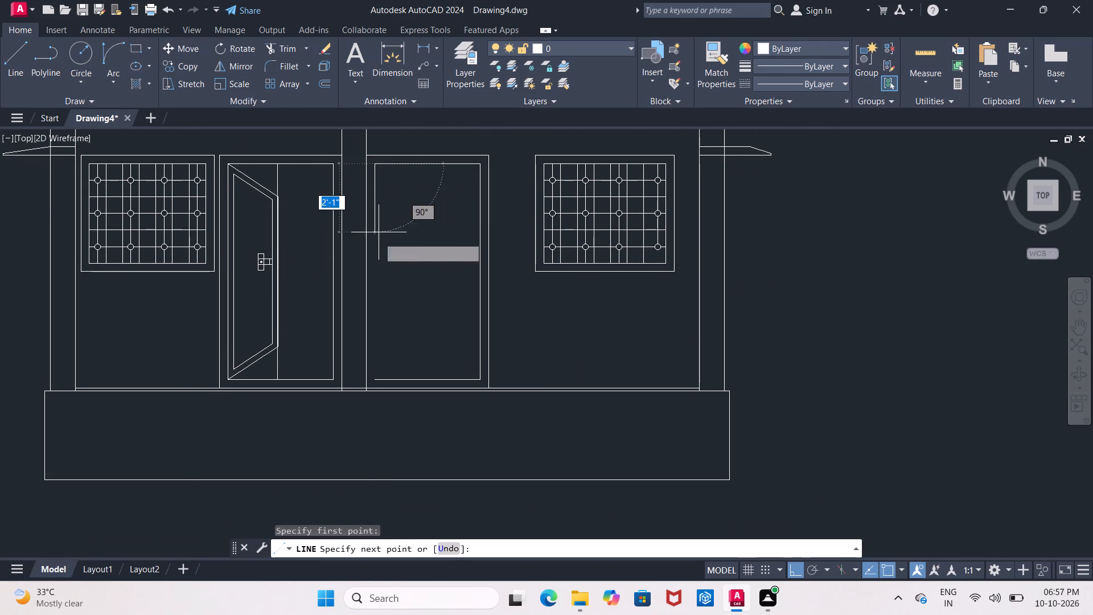
{"action": "left_click", "coordinate": [375, 377]}
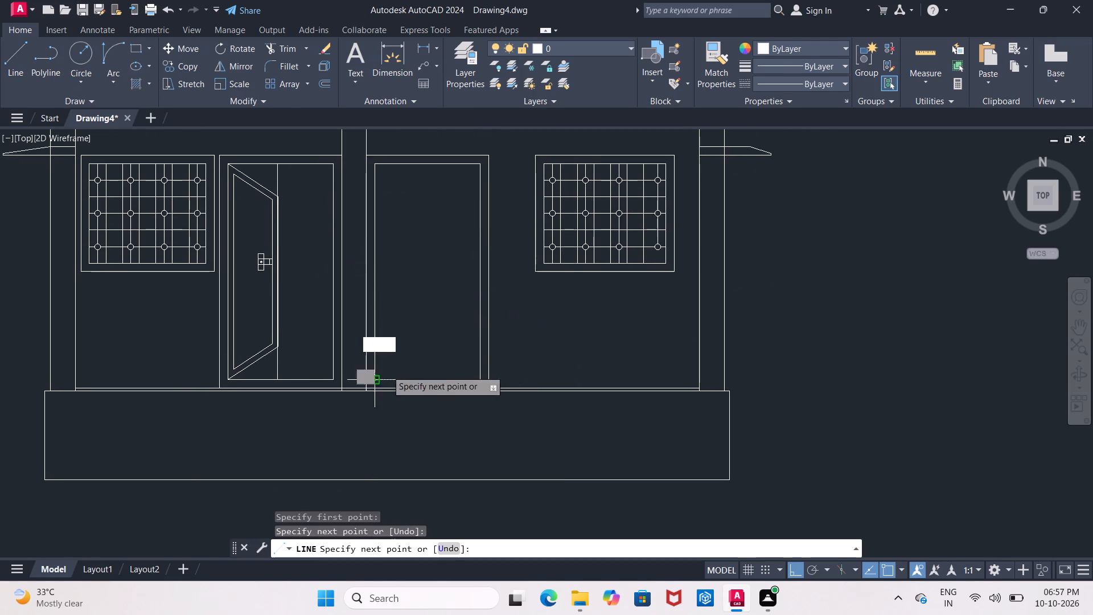
{"action": "key", "text": "Escape"}
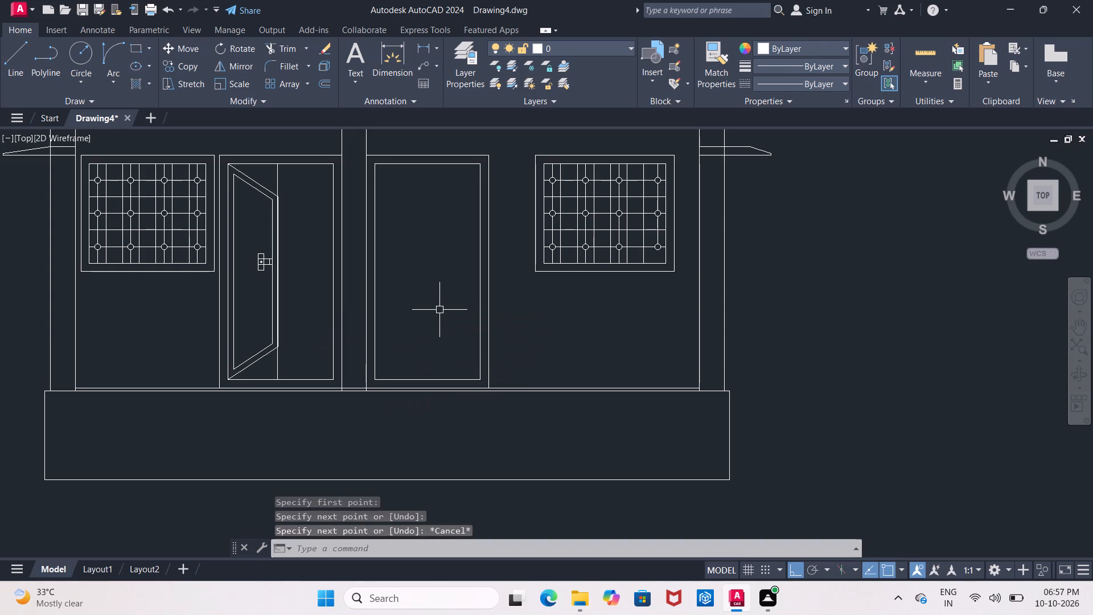
Examine the front elevation against the floor plan's sitout and parking area and the neighbouring column and beam layouts.
{"action": "scroll", "coordinate": [440, 312], "scroll_direction": "down", "scroll_amount": 5}
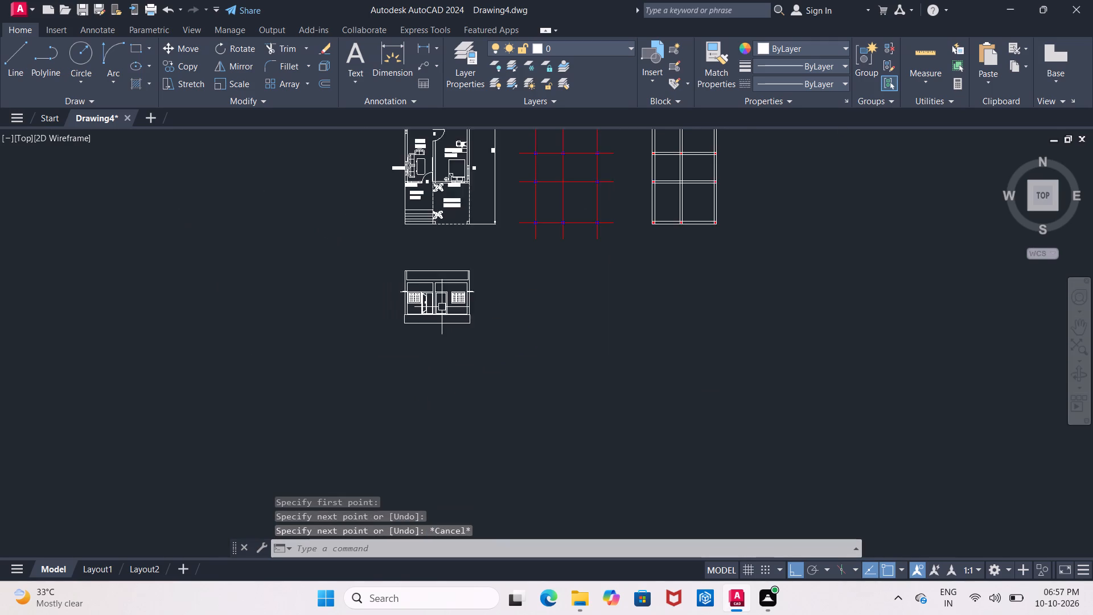
{"action": "scroll", "coordinate": [442, 308], "scroll_direction": "down", "scroll_amount": 2}
{"action": "scroll", "coordinate": [442, 310], "scroll_direction": "up", "scroll_amount": 2}
{"action": "scroll", "coordinate": [447, 218], "scroll_direction": "up", "scroll_amount": 1}
{"action": "middle_click_drag", "start_coordinate": [447, 210], "coordinate": [446, 312]}
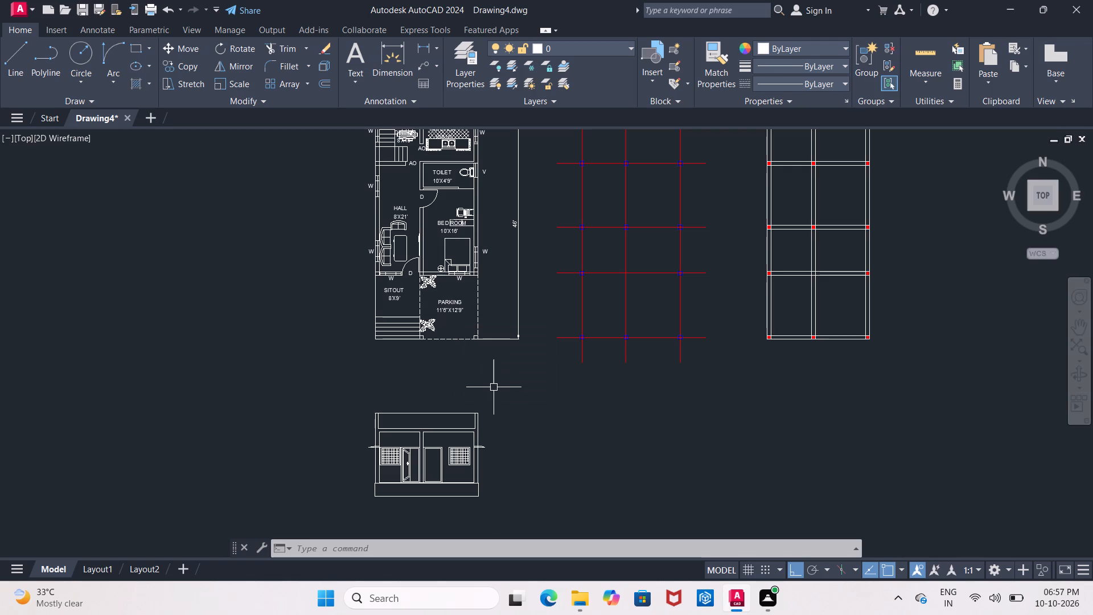
{"action": "middle_click_drag", "start_coordinate": [494, 387], "coordinate": [494, 379]}
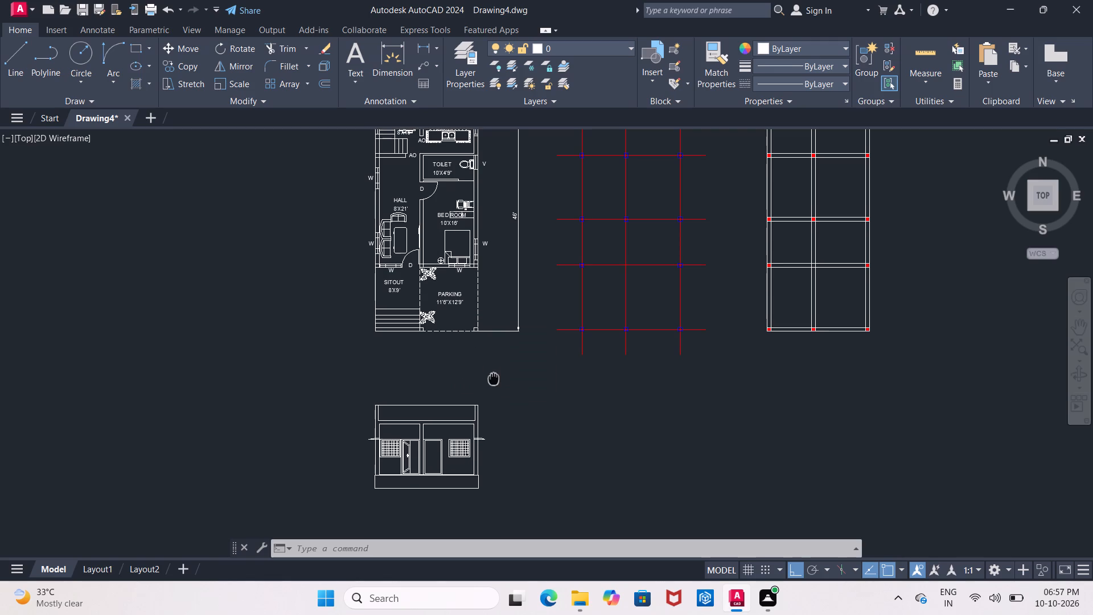
{"action": "middle_click_drag", "start_coordinate": [494, 379], "coordinate": [495, 370]}
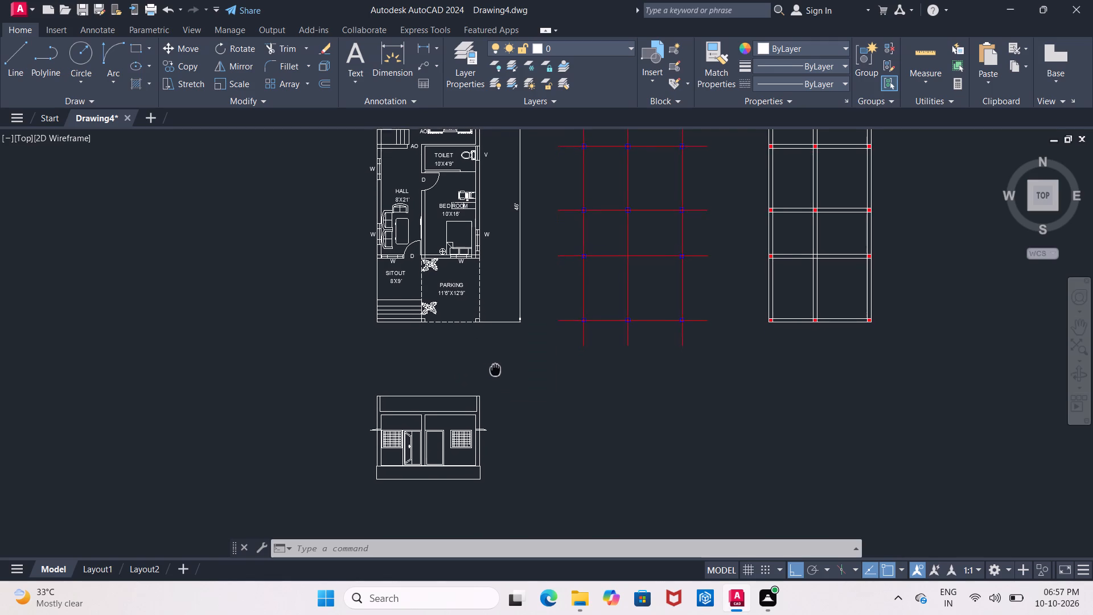
{"action": "middle_click_drag", "start_coordinate": [495, 370], "coordinate": [503, 342]}
{"action": "scroll", "coordinate": [498, 359], "scroll_direction": "down", "scroll_amount": 1}
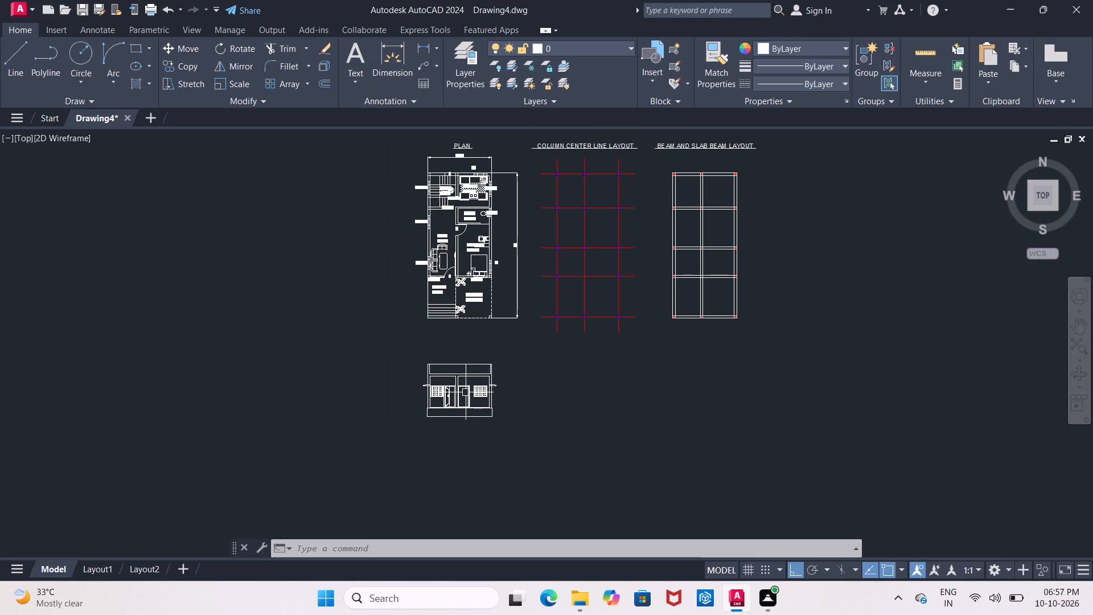
{"action": "scroll", "coordinate": [466, 392], "scroll_direction": "up", "scroll_amount": 1}
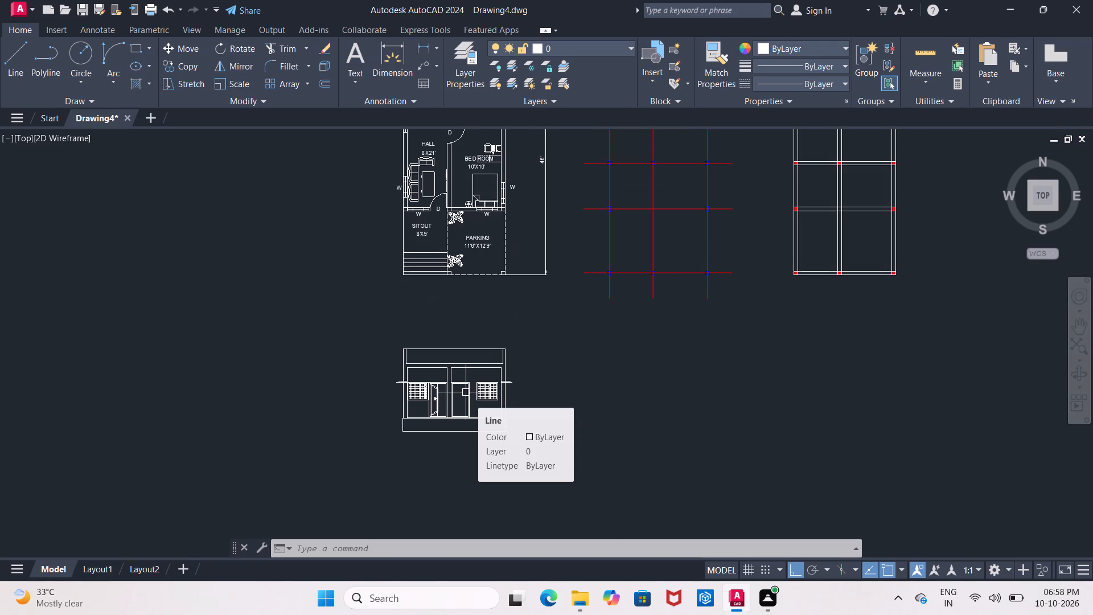
Erase the vertical line in the first door opening that runs along the open leaf's outer edge up to the frame's top.
{"action": "scroll", "coordinate": [466, 392], "scroll_direction": "up", "scroll_amount": 3}
{"action": "middle_click_drag", "start_coordinate": [451, 399], "coordinate": [457, 389]}
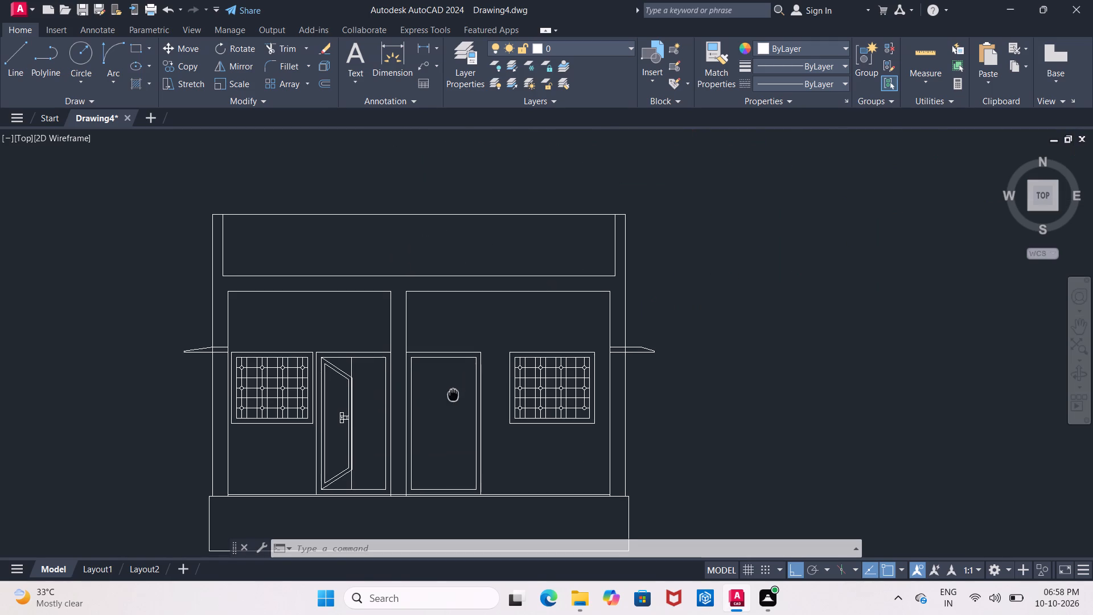
{"action": "middle_click_drag", "start_coordinate": [457, 389], "coordinate": [462, 382]}
{"action": "scroll", "coordinate": [370, 385], "scroll_direction": "up", "scroll_amount": 2}
{"action": "key", "text": "Escape"}
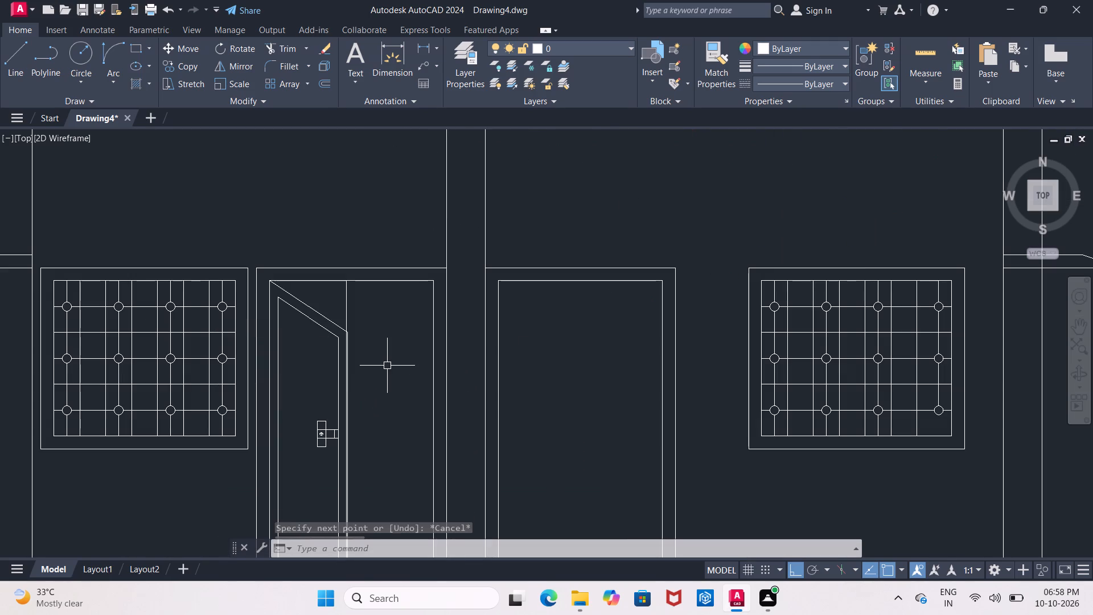
{"action": "type", "text": "tr"}
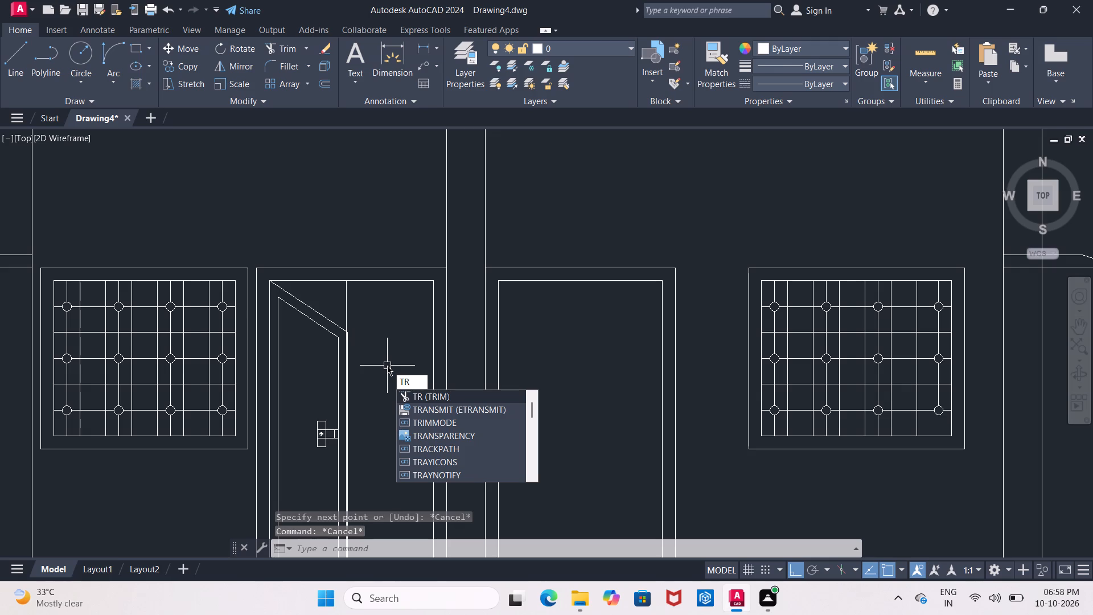
{"action": "key", "text": "Escape"}
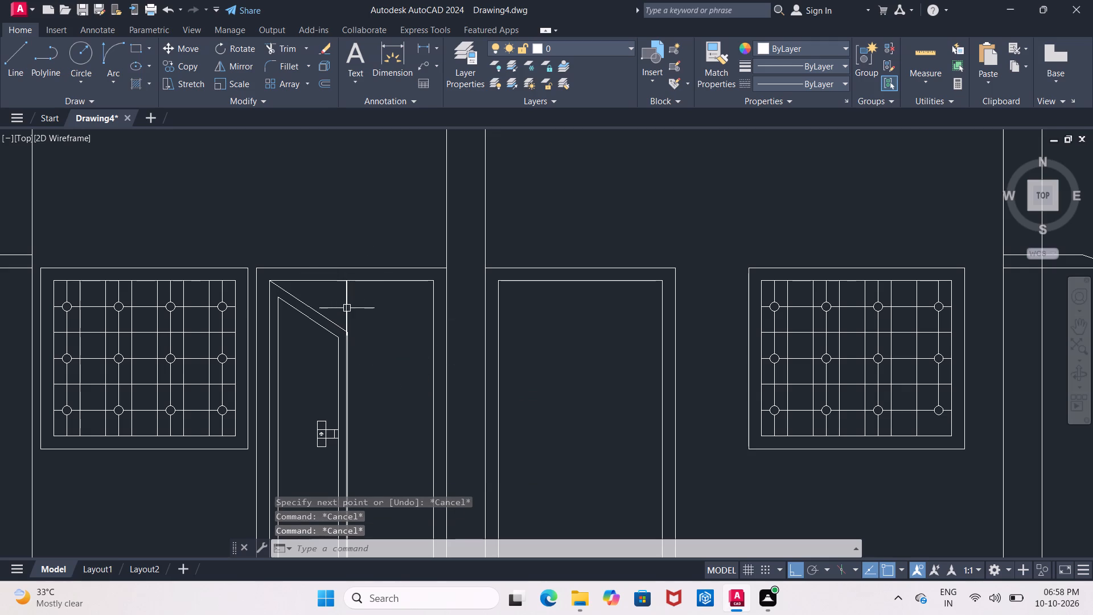
{"action": "left_click", "coordinate": [347, 308]}
{"action": "key", "text": "Delete"}
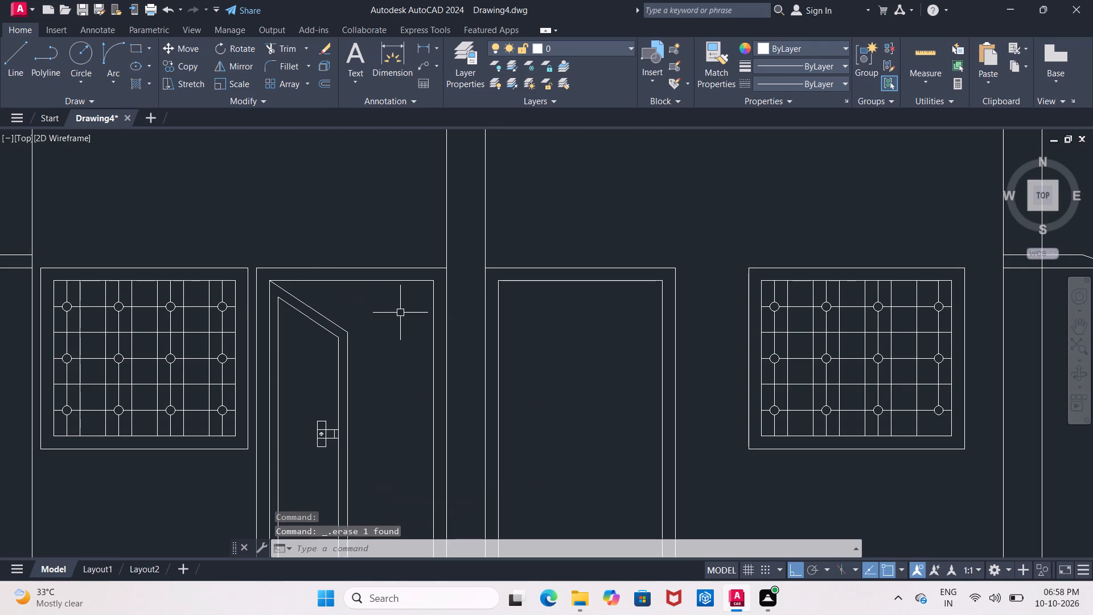
Copy the open door leaf's lines and handle, except its outer bottom slanted line, from the first frame's inner top-left corner to the second's.
{"action": "middle_click_drag", "start_coordinate": [403, 315], "coordinate": [424, 250]}
{"action": "left_click", "coordinate": [348, 251]}
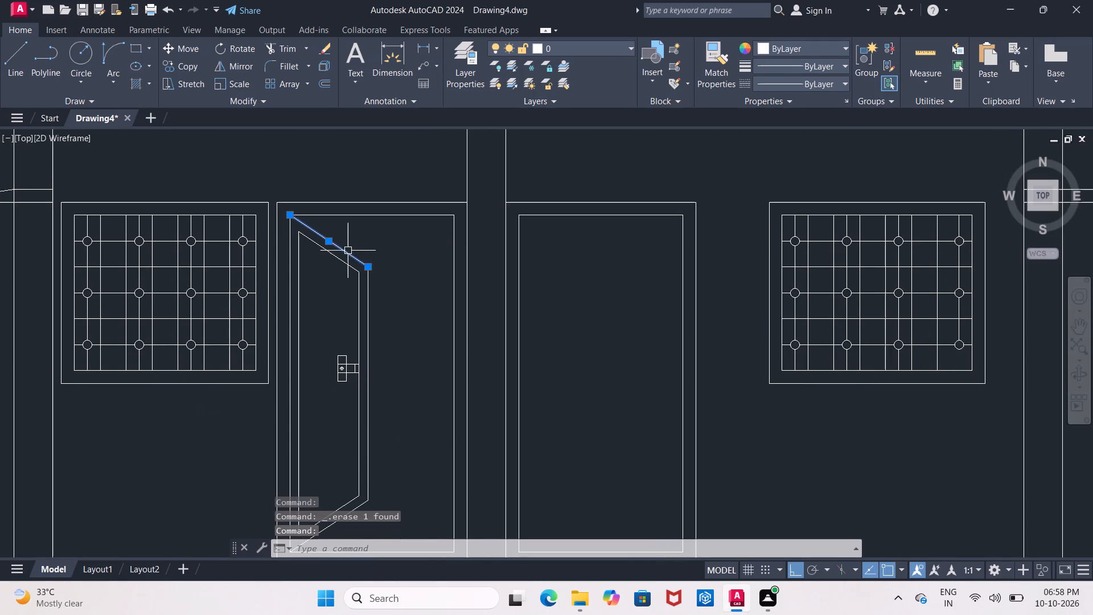
{"action": "left_click", "coordinate": [343, 264]}
{"action": "left_click", "coordinate": [299, 347]}
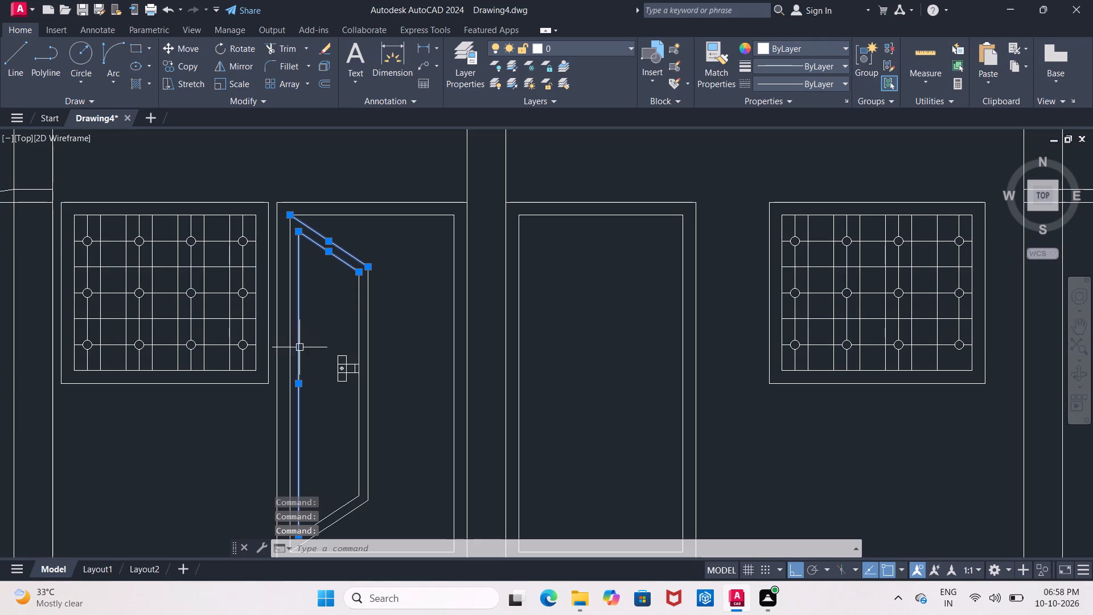
{"action": "left_click", "coordinate": [360, 343]}
{"action": "middle_click_drag", "start_coordinate": [329, 429], "coordinate": [359, 348]}
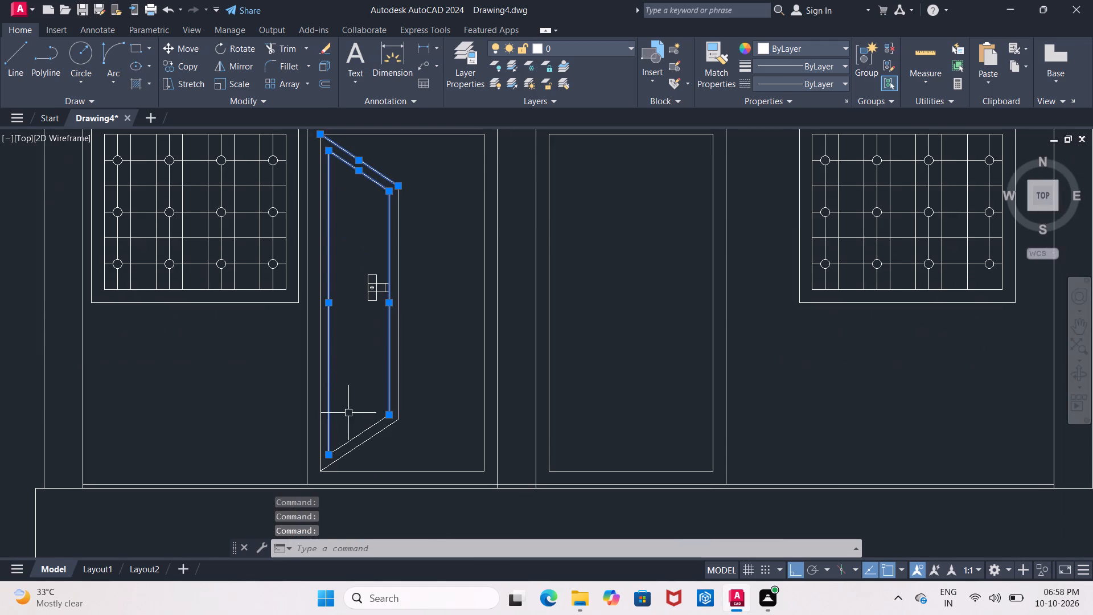
{"action": "left_click", "coordinate": [363, 432]}
{"action": "scroll", "coordinate": [375, 347], "scroll_direction": "up", "scroll_amount": 1}
{"action": "middle_click_drag", "start_coordinate": [372, 356], "coordinate": [354, 407]}
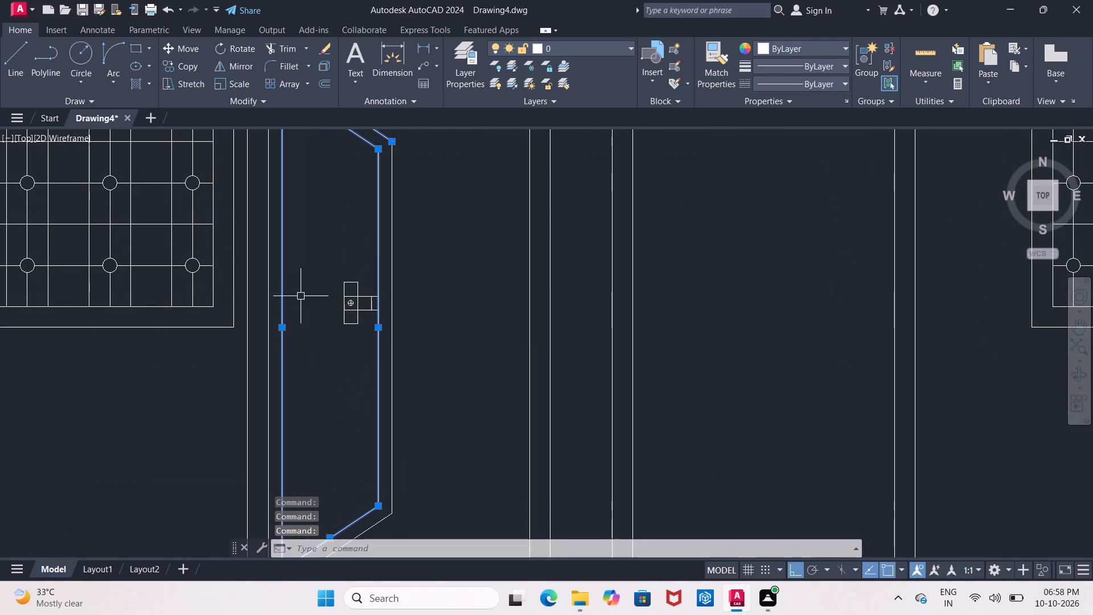
{"action": "left_click", "coordinate": [317, 266]}
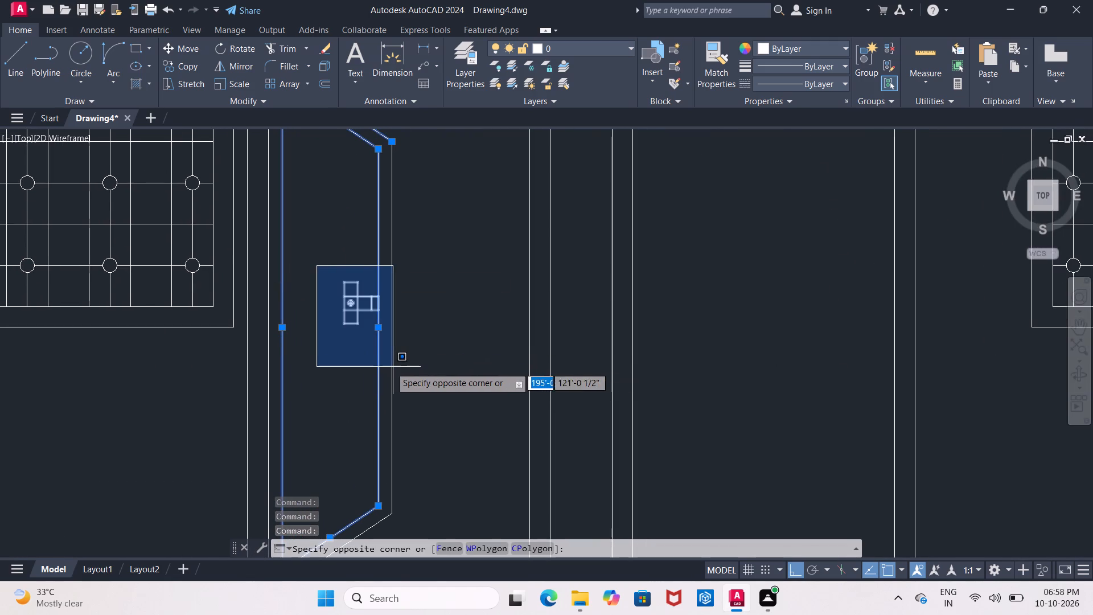
{"action": "left_click", "coordinate": [384, 368]}
{"action": "scroll", "coordinate": [450, 314], "scroll_direction": "down", "scroll_amount": 1}
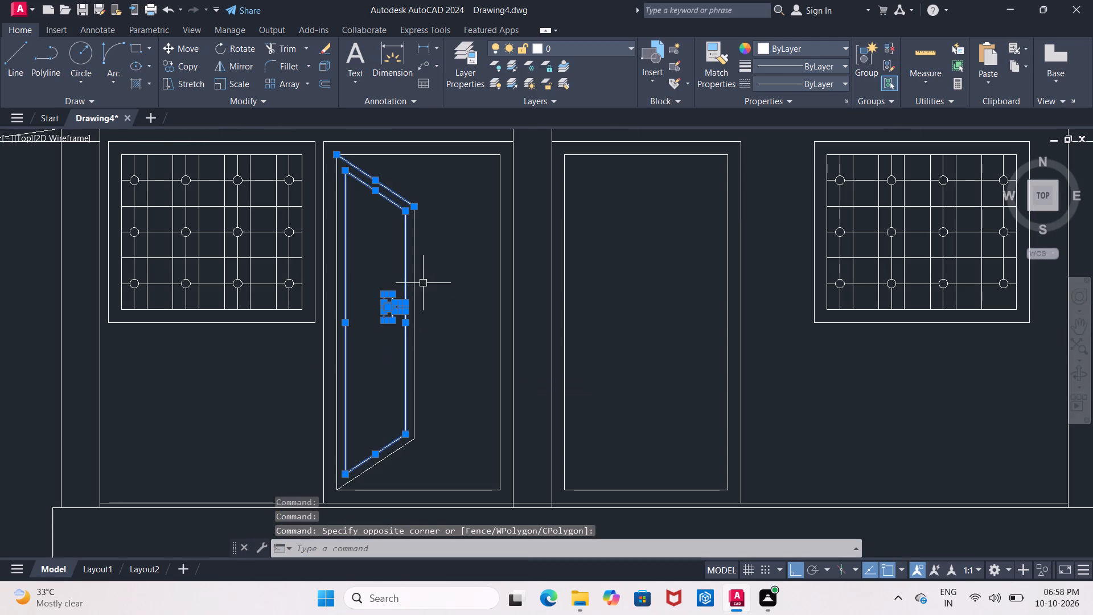
{"action": "left_click", "coordinate": [413, 284]}
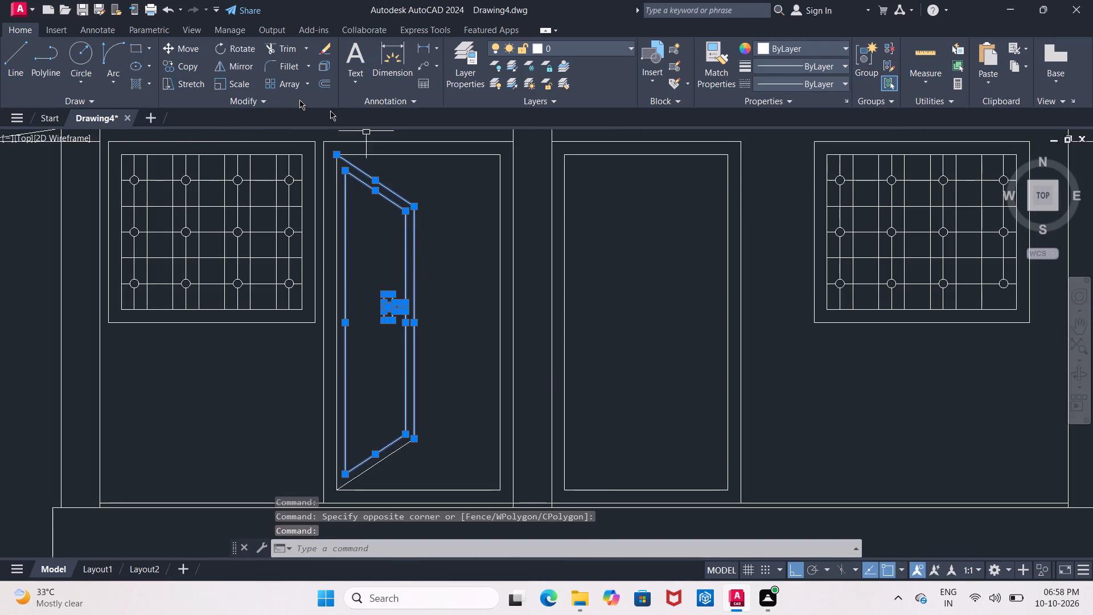
{"action": "left_click", "coordinate": [183, 68]}
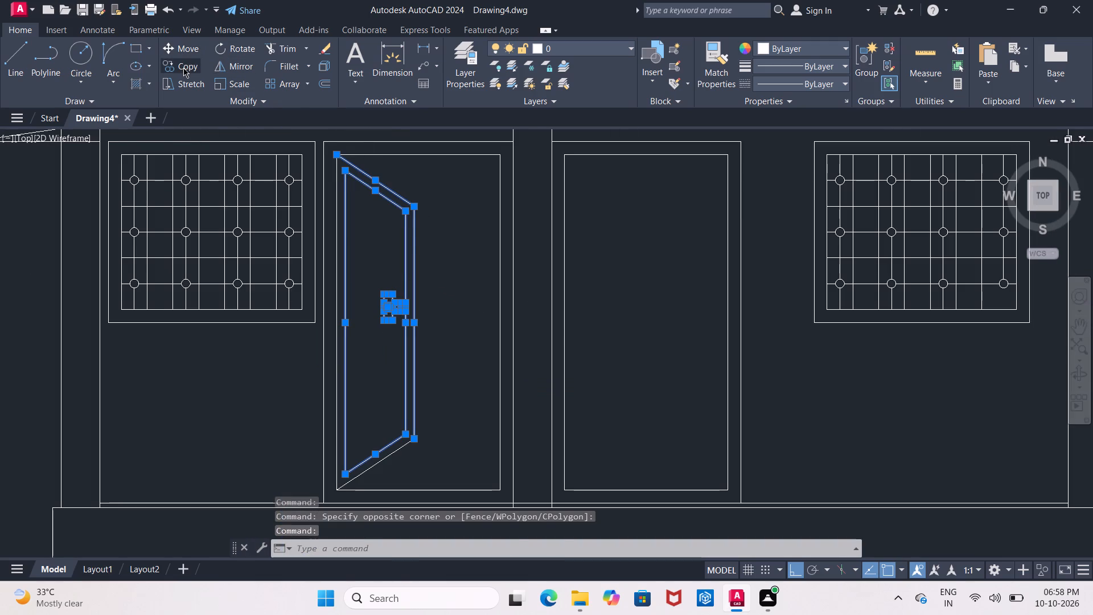
{"action": "left_click", "coordinate": [340, 156]}
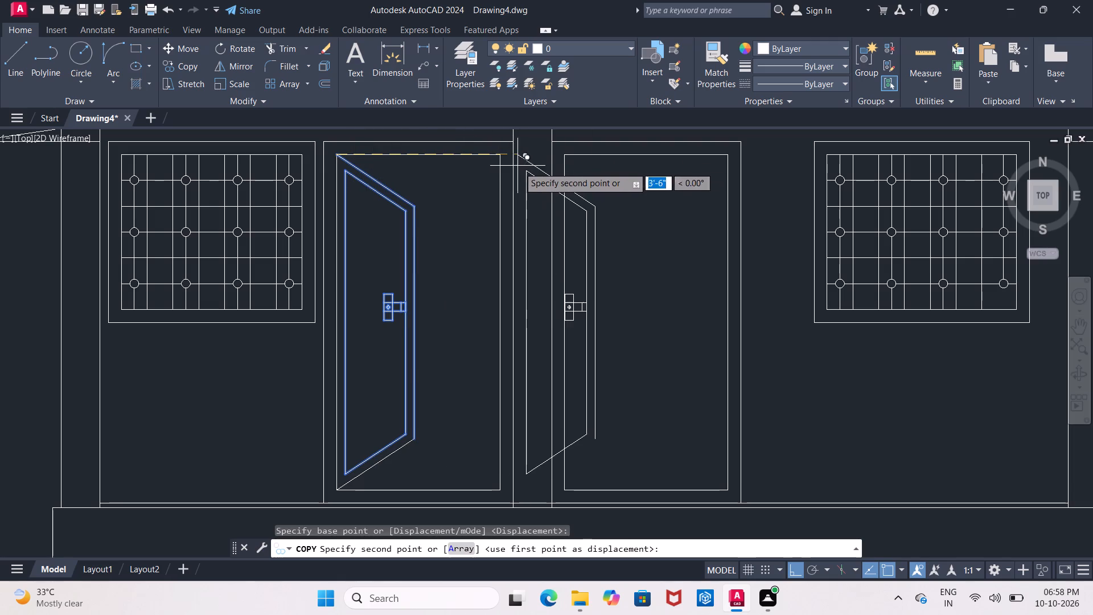
{"action": "scroll", "coordinate": [556, 163], "scroll_direction": "up", "scroll_amount": 1}
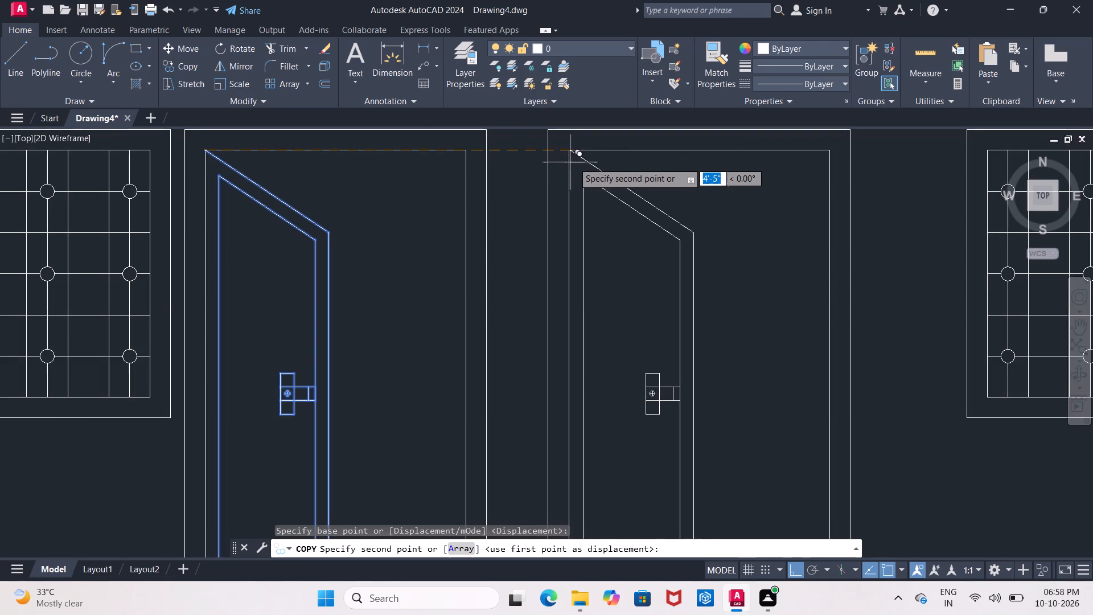
{"action": "left_click", "coordinate": [568, 160]}
{"action": "scroll", "coordinate": [561, 188], "scroll_direction": "down", "scroll_amount": 2}
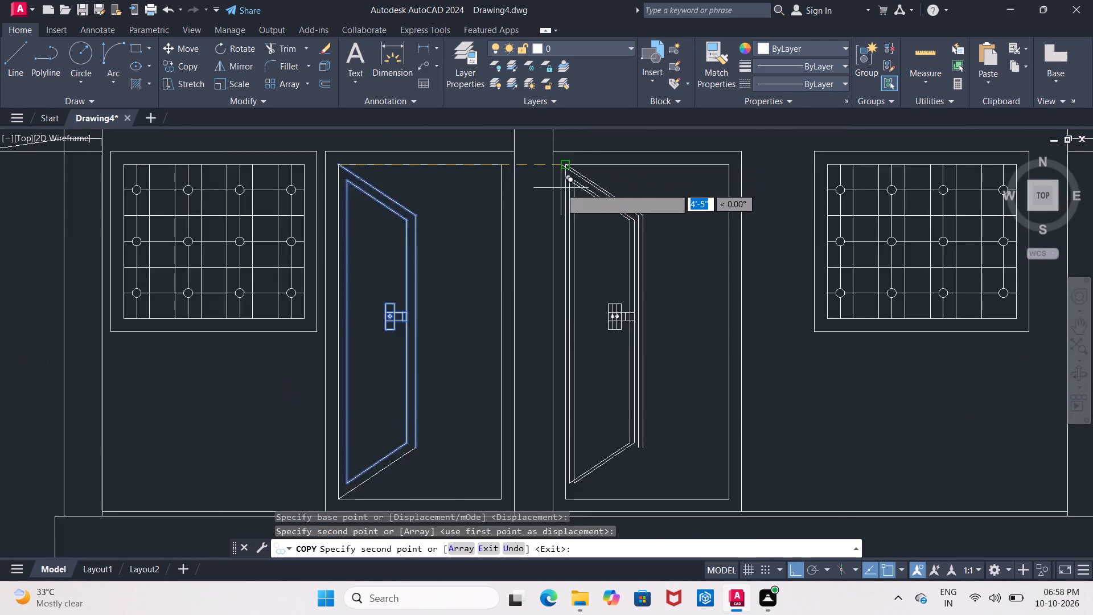
{"action": "scroll", "coordinate": [561, 188], "scroll_direction": "down", "scroll_amount": 1}
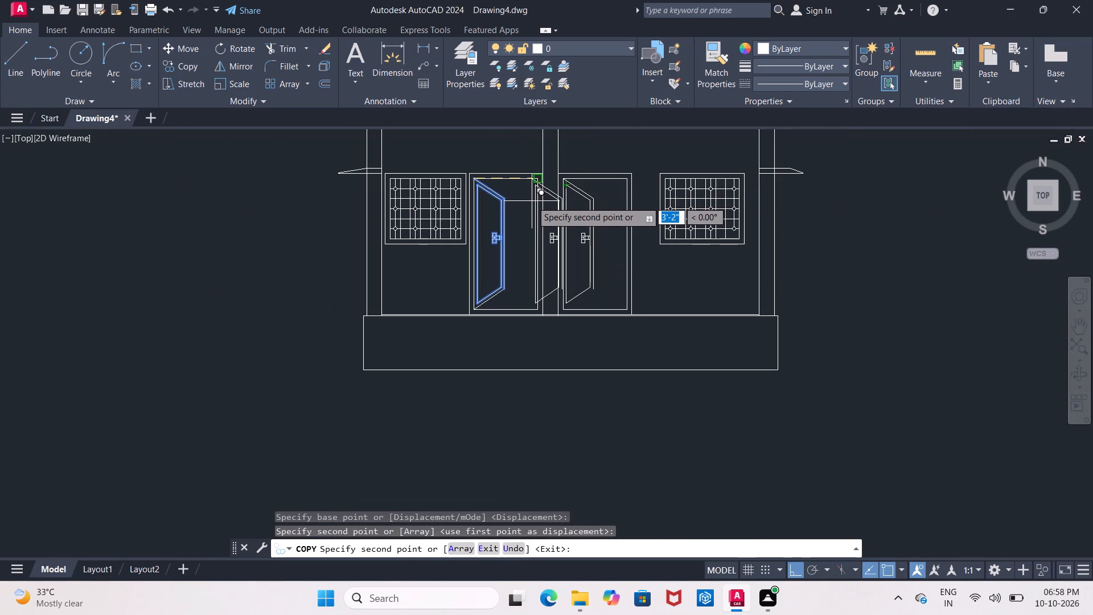
{"action": "key", "text": "Escape"}
{"action": "scroll", "coordinate": [509, 247], "scroll_direction": "up", "scroll_amount": 2}
{"action": "middle_click_drag", "start_coordinate": [508, 243], "coordinate": [488, 195]}
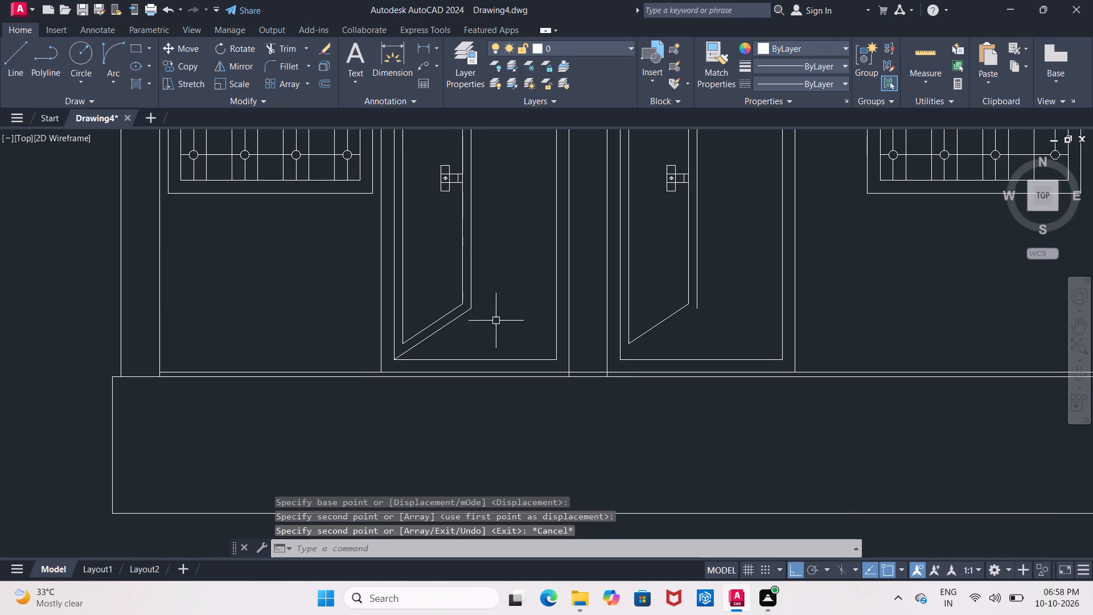
Copy the first door leaf's outer bottom slanted line to the second door, from its upper end to the matching leaf corner.
{"action": "left_click", "coordinate": [450, 325]}
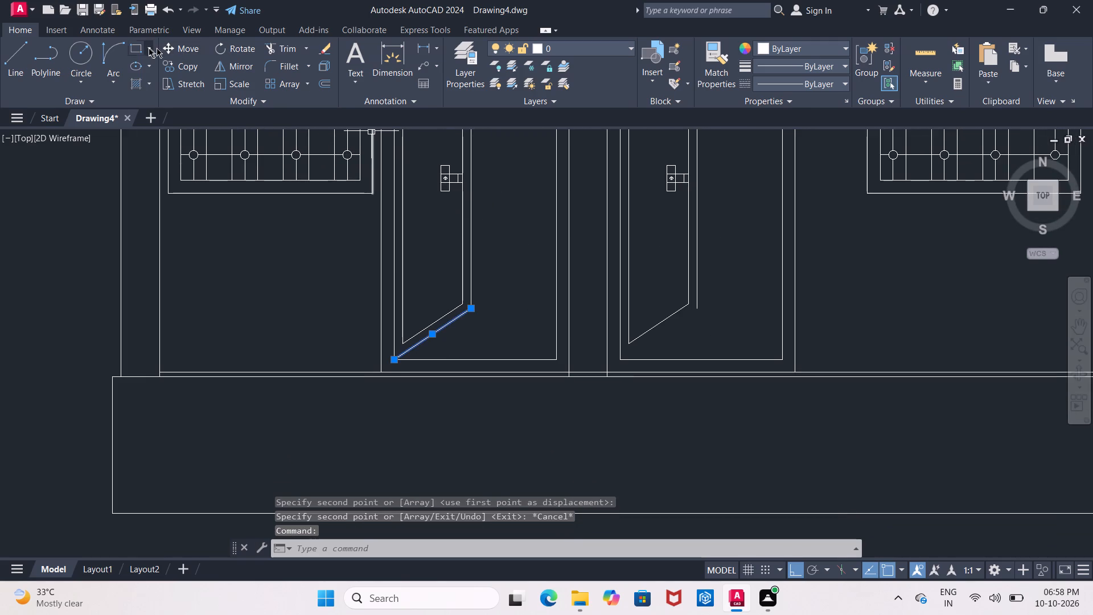
{"action": "left_click", "coordinate": [171, 69]}
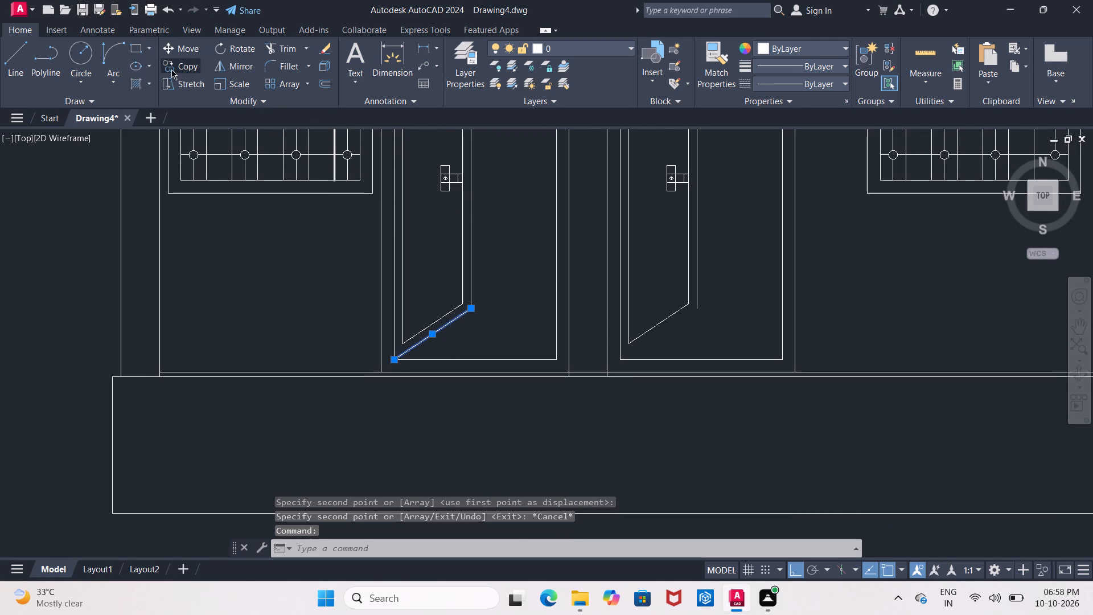
{"action": "left_click", "coordinate": [470, 310]}
{"action": "scroll", "coordinate": [695, 298], "scroll_direction": "up", "scroll_amount": 2}
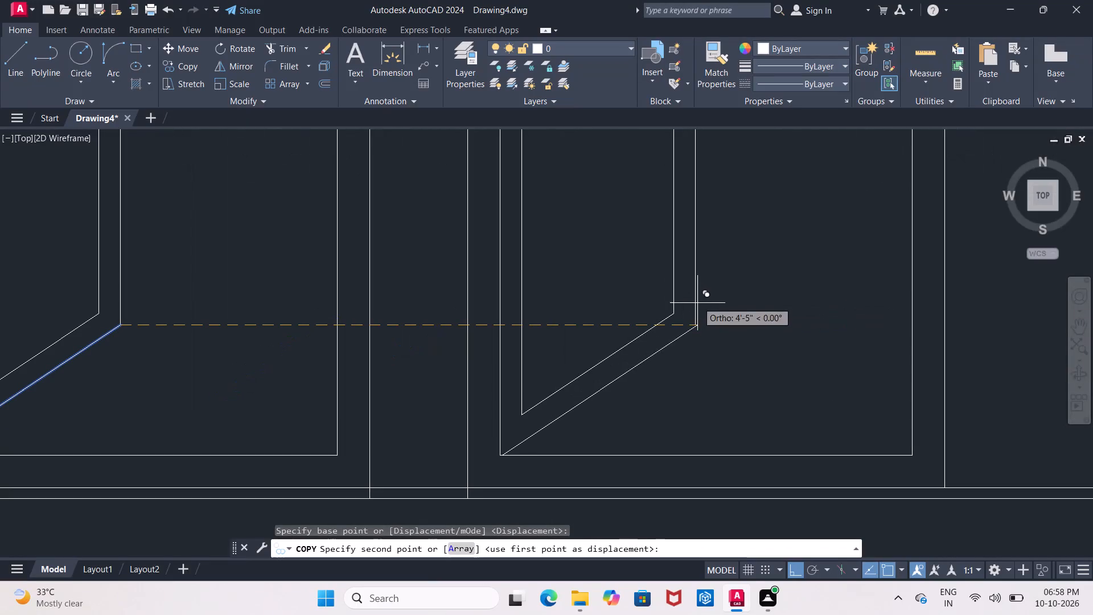
{"action": "left_click", "coordinate": [692, 328]}
{"action": "scroll", "coordinate": [692, 328], "scroll_direction": "down", "scroll_amount": 3}
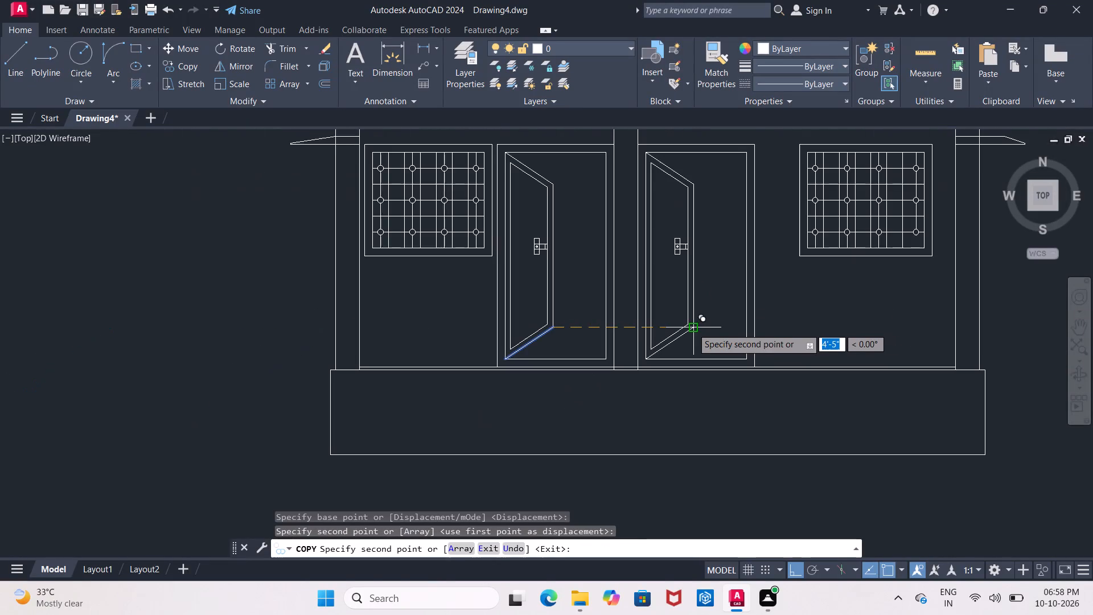
{"action": "key", "text": "Escape"}
Trim the middle column's two vertical edges where they run past the floor line down to the plinth top.
{"action": "scroll", "coordinate": [630, 363], "scroll_direction": "up", "scroll_amount": 2}
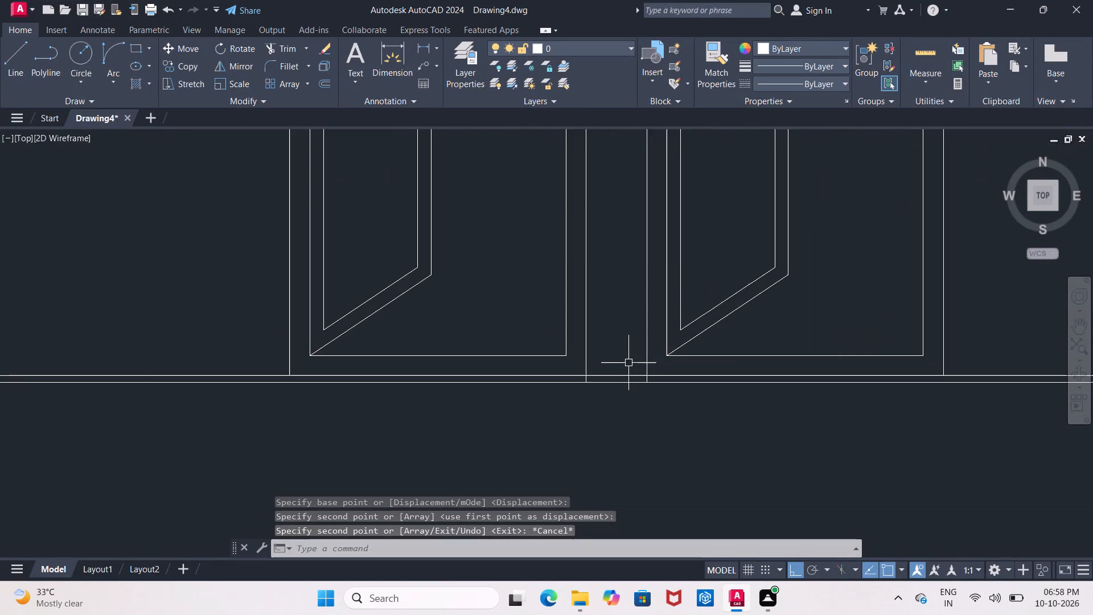
{"action": "middle_click_drag", "start_coordinate": [628, 361], "coordinate": [614, 317]}
{"action": "key", "text": "t"}
{"action": "key", "text": "r"}
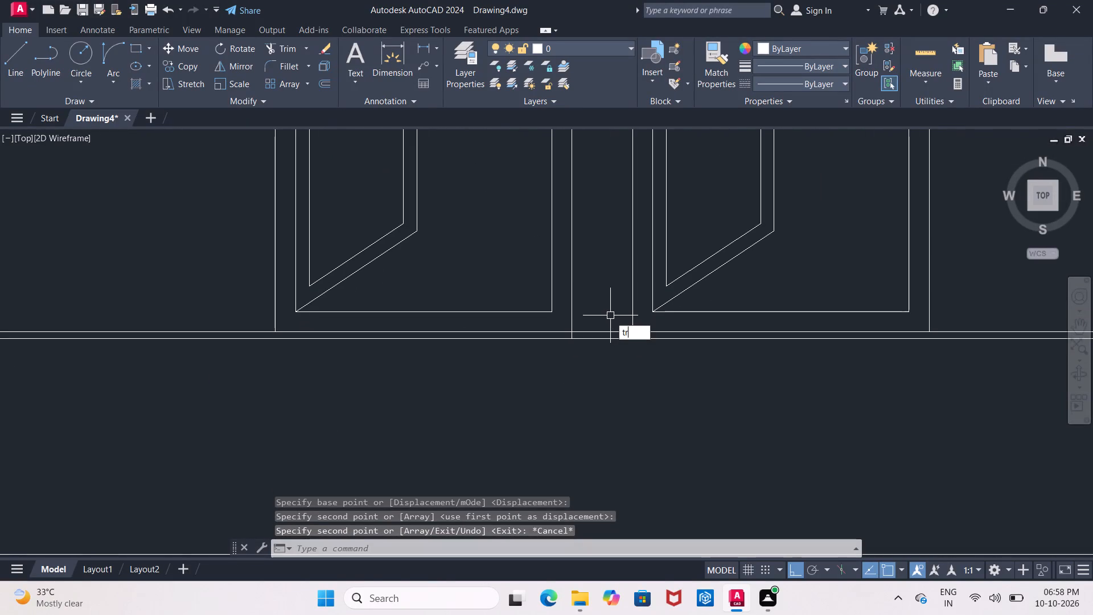
{"action": "key", "text": "Return"}
{"action": "scroll", "coordinate": [594, 341], "scroll_direction": "up", "scroll_amount": 2}
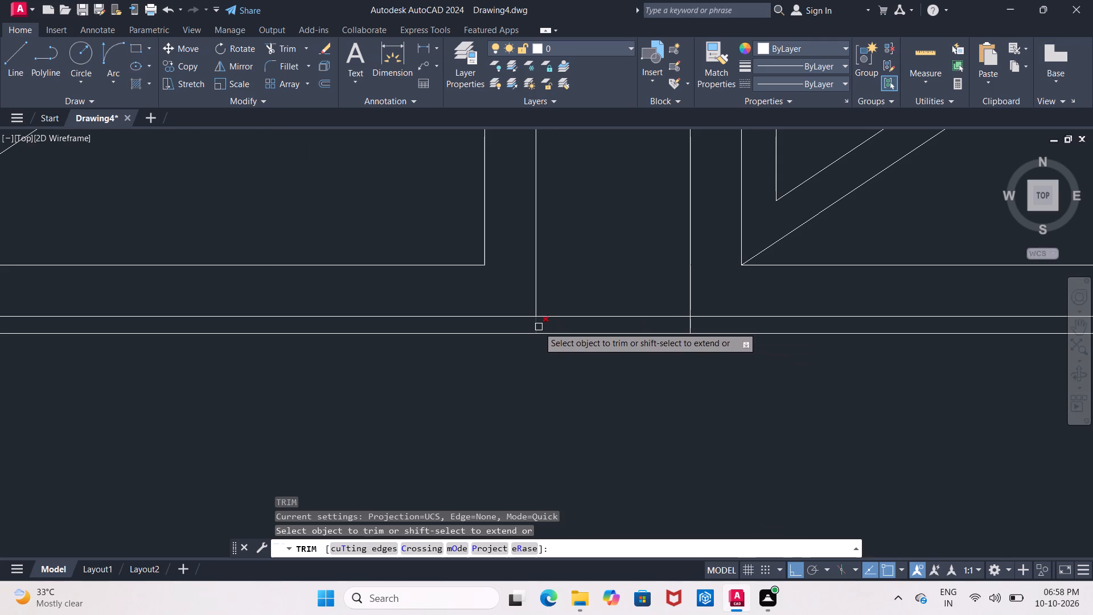
{"action": "left_click", "coordinate": [535, 326]}
{"action": "left_click", "coordinate": [690, 325]}
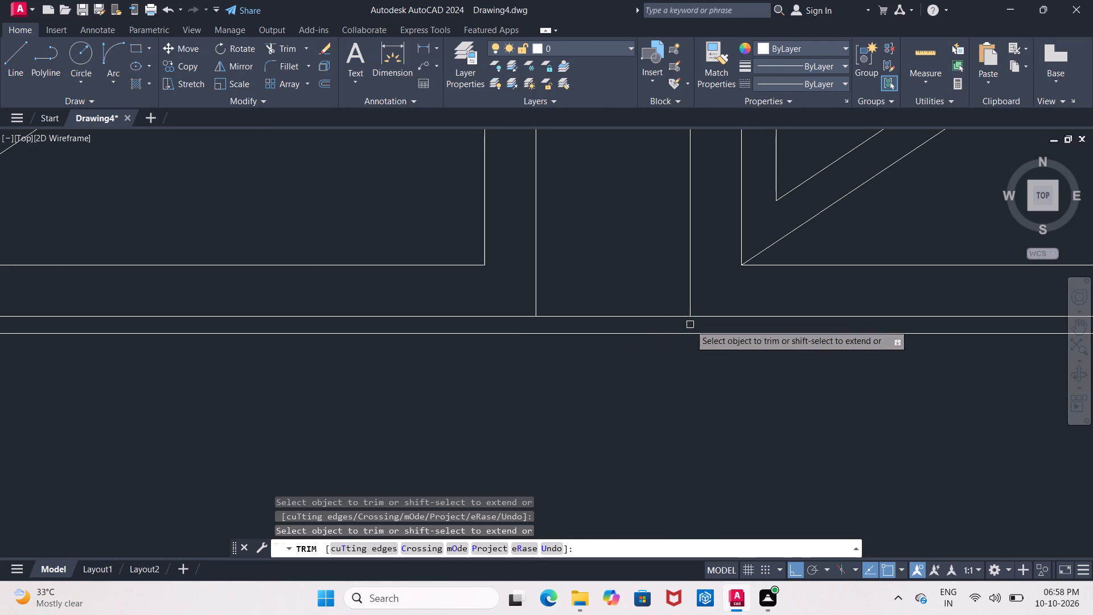
{"action": "scroll", "coordinate": [690, 325], "scroll_direction": "down", "scroll_amount": 3}
{"action": "middle_click_drag", "start_coordinate": [704, 349], "coordinate": [489, 363]}
{"action": "middle_click_drag", "start_coordinate": [660, 352], "coordinate": [538, 360]}
{"action": "scroll", "coordinate": [847, 355], "scroll_direction": "up", "scroll_amount": 2}
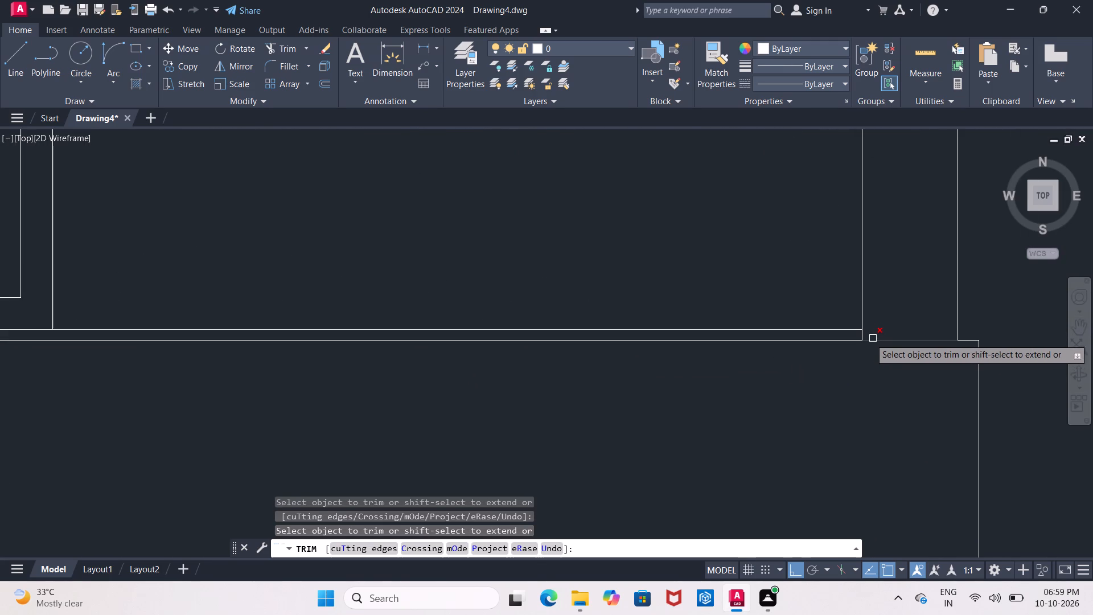
{"action": "scroll", "coordinate": [865, 338], "scroll_direction": "up", "scroll_amount": 2}
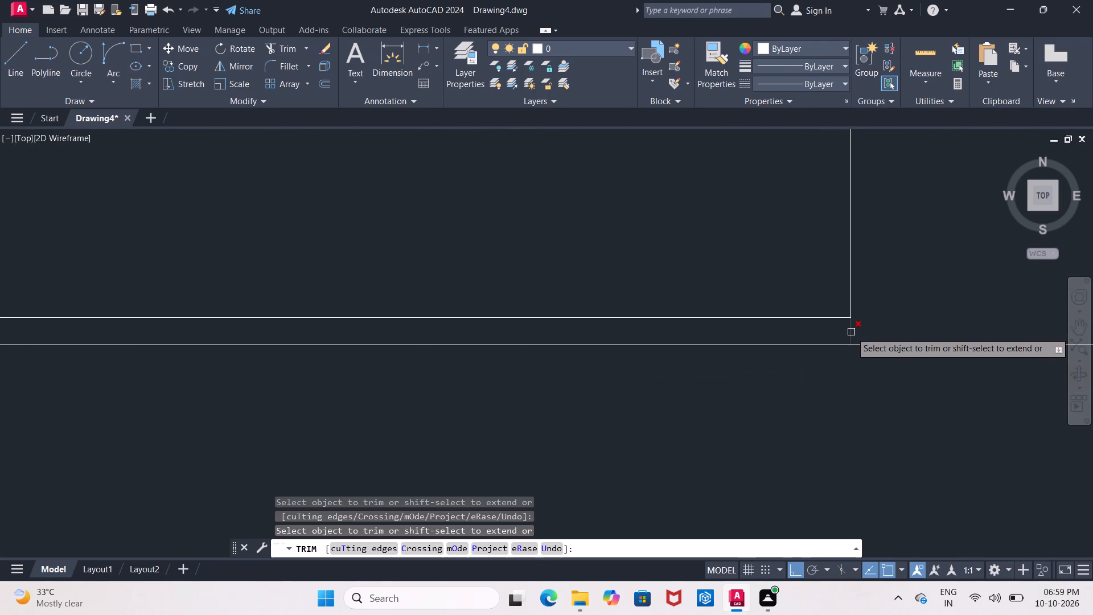
{"action": "scroll", "coordinate": [821, 386], "scroll_direction": "down", "scroll_amount": 6}
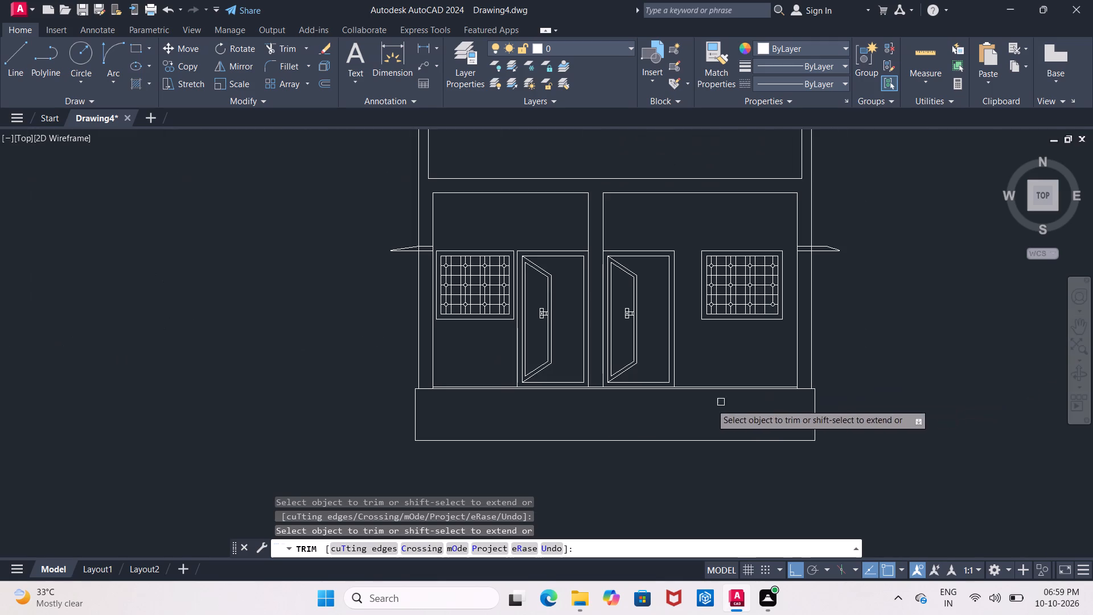
{"action": "middle_click_drag", "start_coordinate": [462, 412], "coordinate": [479, 412]}
{"action": "key", "text": "Escape"}
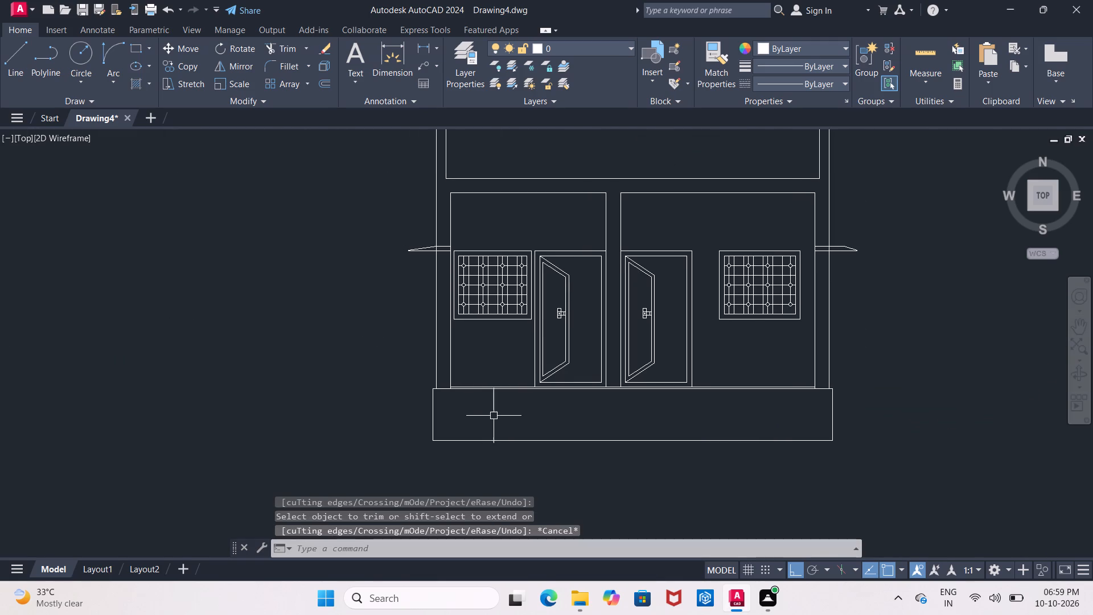
Examine the whole front elevation, including the parapet, columns, doors and windows.
{"action": "middle_click_drag", "start_coordinate": [499, 414], "coordinate": [460, 438]}
{"action": "middle_click_drag", "start_coordinate": [630, 277], "coordinate": [601, 333]}
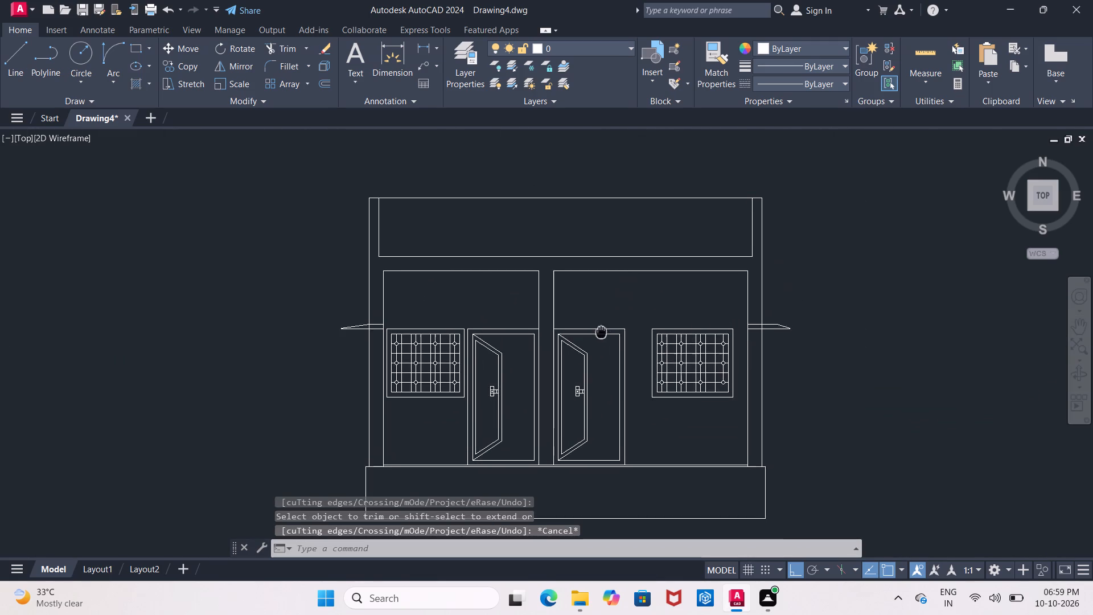
{"action": "middle_click_drag", "start_coordinate": [601, 333], "coordinate": [601, 334]}
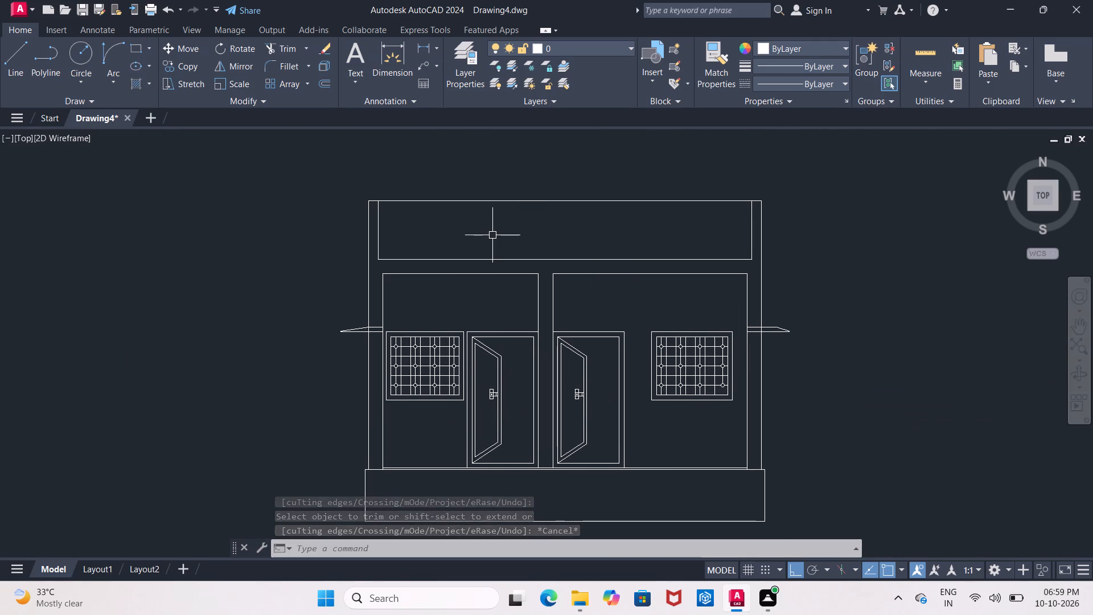
{"action": "middle_click_drag", "start_coordinate": [501, 240], "coordinate": [469, 240]}
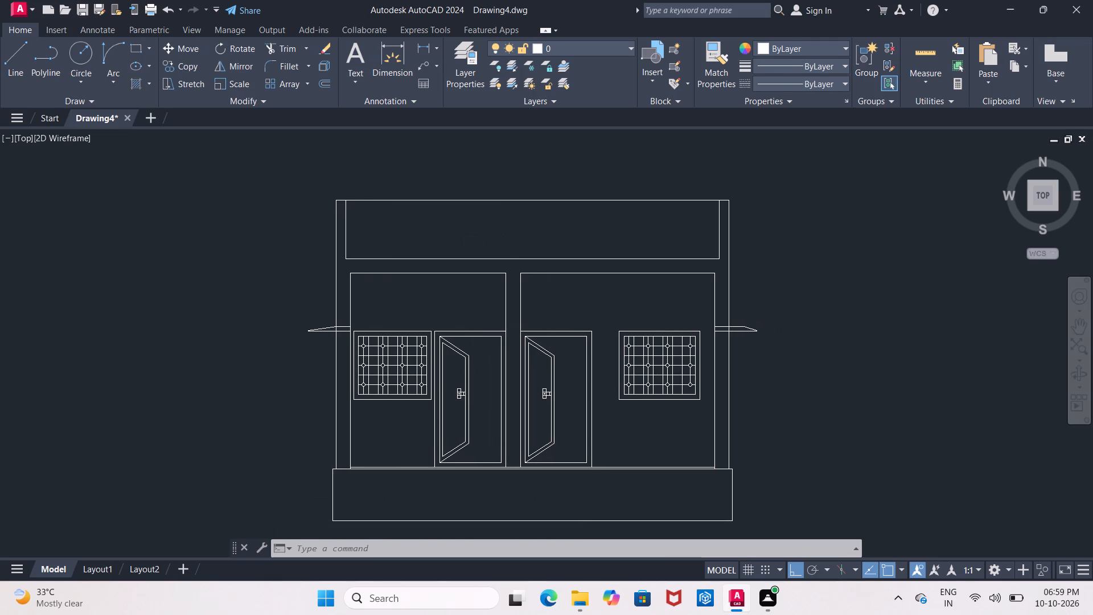
{"action": "middle_click_drag", "start_coordinate": [469, 240], "coordinate": [450, 237]}
{"action": "scroll", "coordinate": [469, 240], "scroll_direction": "down", "scroll_amount": 1}
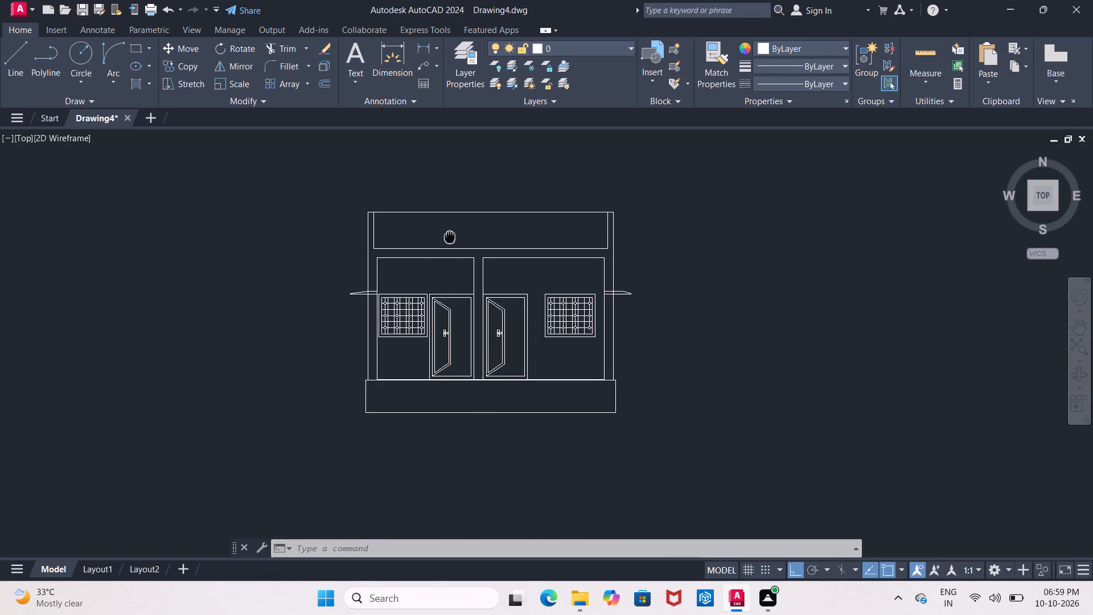
{"action": "middle_click_drag", "start_coordinate": [450, 237], "coordinate": [449, 244]}
{"action": "scroll", "coordinate": [449, 244], "scroll_direction": "up", "scroll_amount": 1}
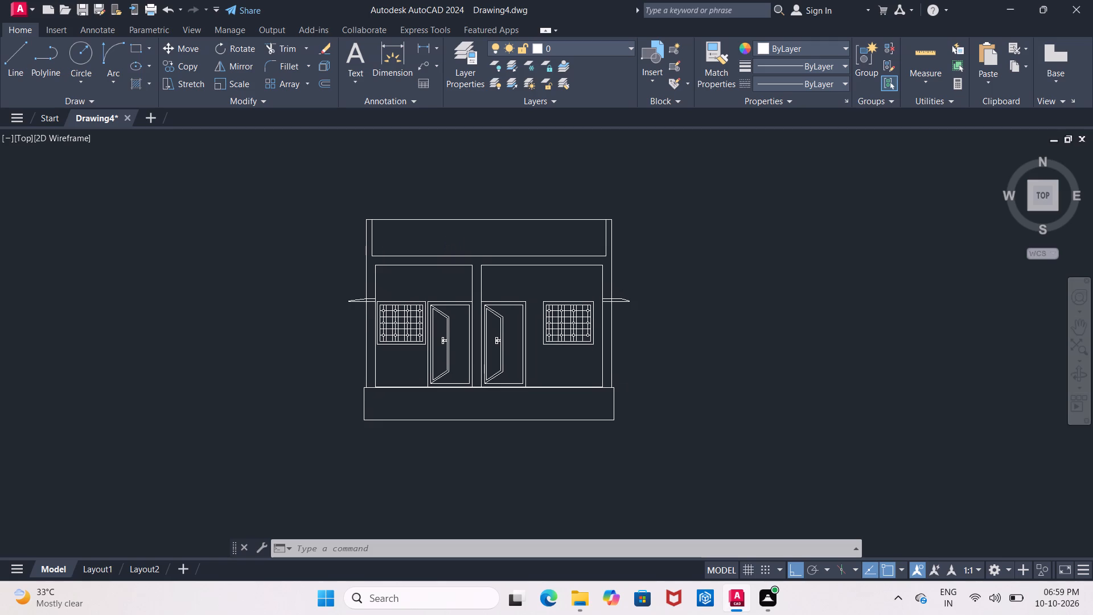
{"action": "middle_click_drag", "start_coordinate": [449, 244], "coordinate": [422, 244]}
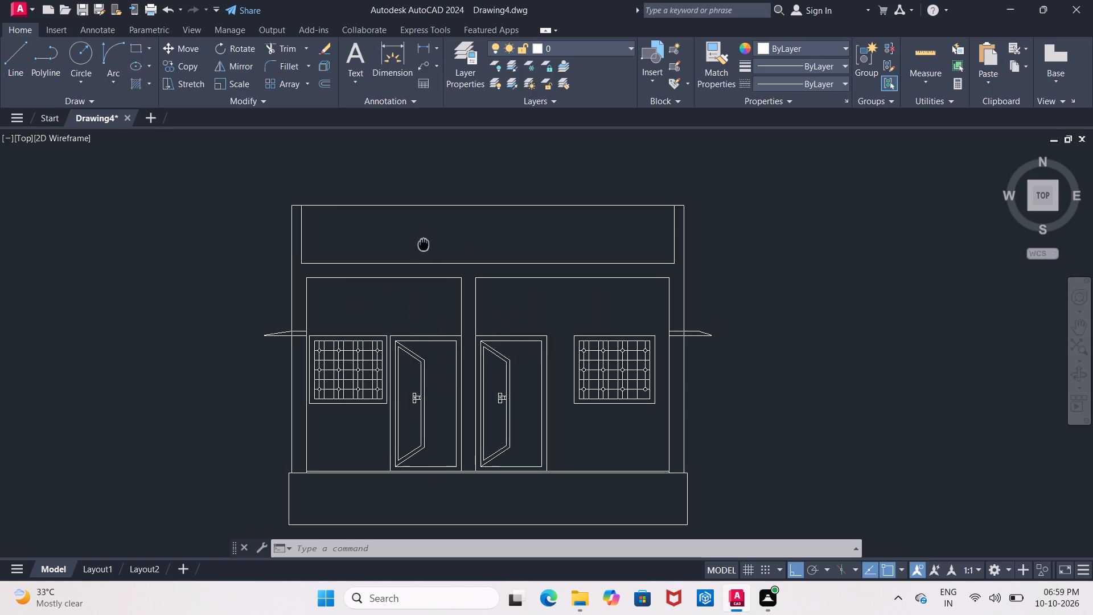
{"action": "middle_click_drag", "start_coordinate": [422, 244], "coordinate": [385, 244]}
{"action": "scroll", "coordinate": [411, 248], "scroll_direction": "up", "scroll_amount": 1}
{"action": "middle_click_drag", "start_coordinate": [411, 248], "coordinate": [391, 237]}
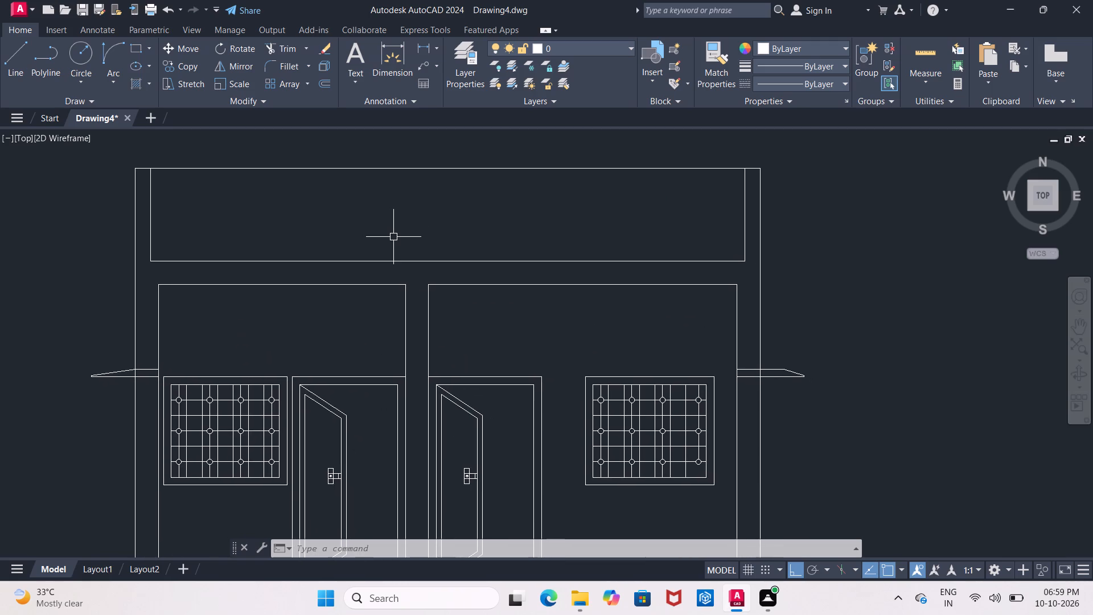
{"action": "key", "text": "Escape"}
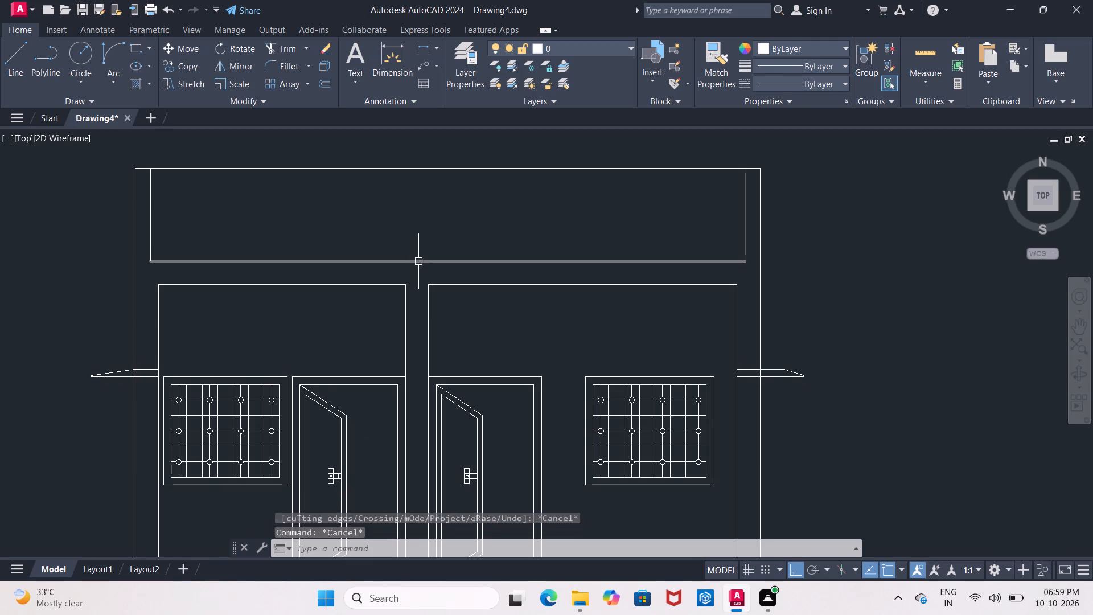
Extend the beam's bottom line across the middle column, and its top and bottom lines to the building's outer edges at both ends.
{"action": "type", "text": "ex"}
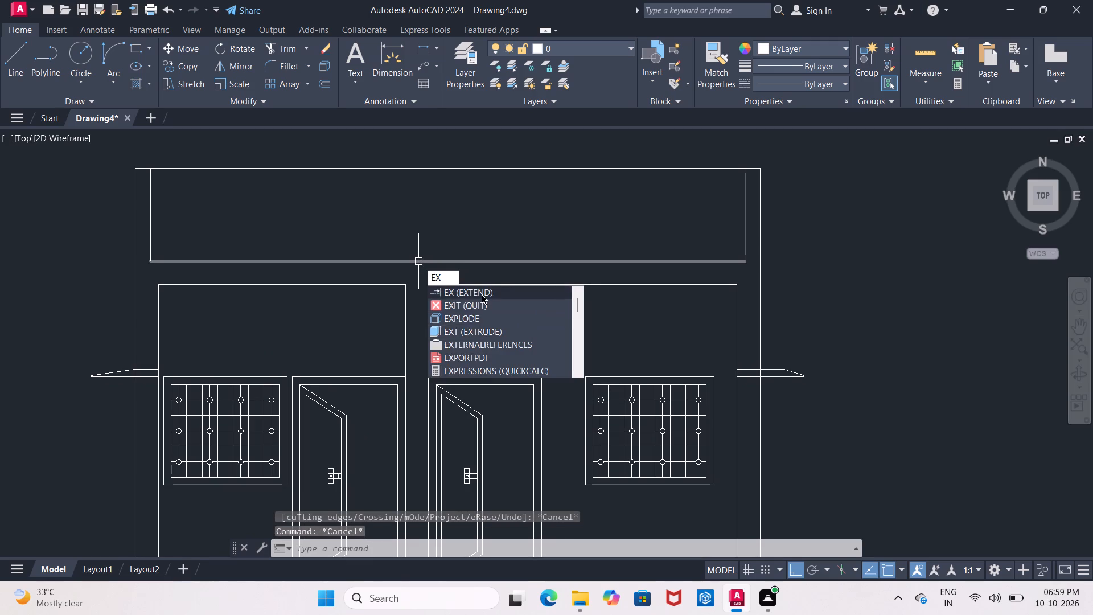
{"action": "left_click", "coordinate": [482, 294]}
{"action": "left_click", "coordinate": [482, 285]}
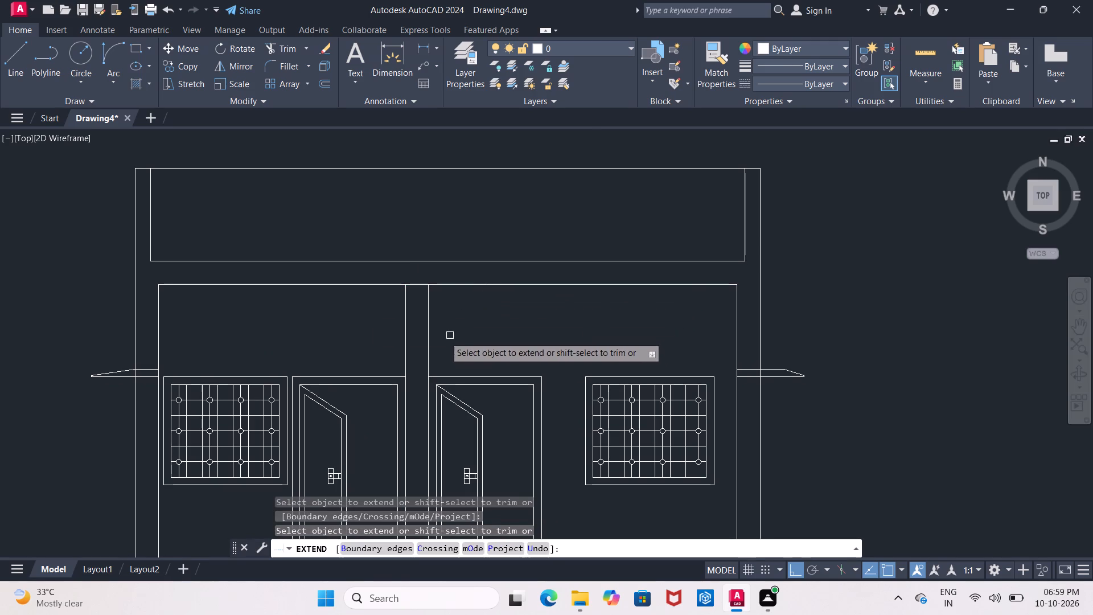
{"action": "left_click", "coordinate": [257, 285]}
{"action": "left_click", "coordinate": [694, 286]}
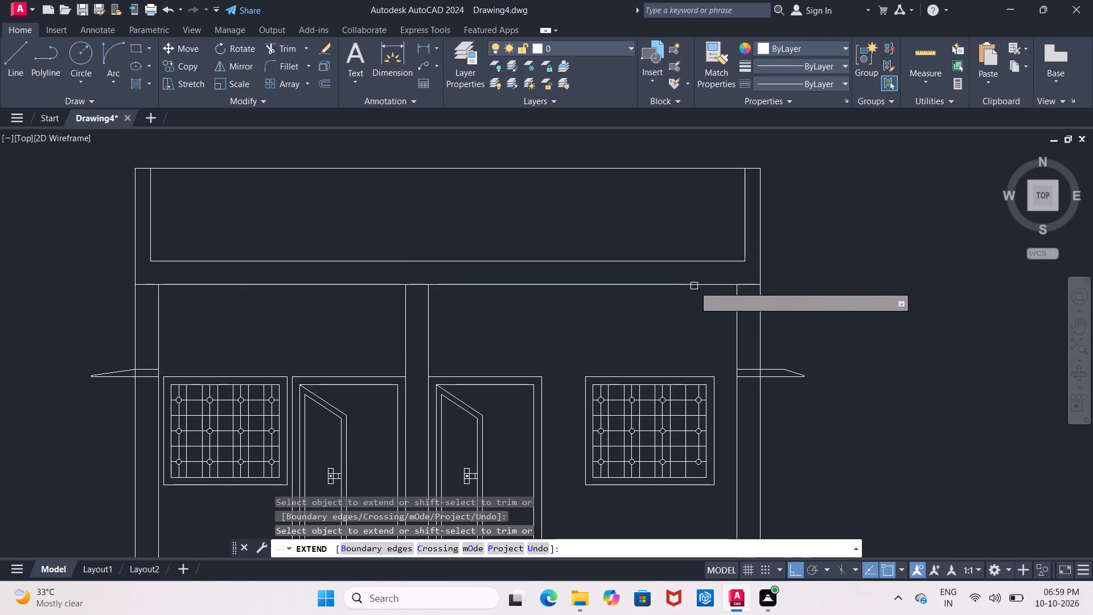
{"action": "left_click", "coordinate": [712, 263]}
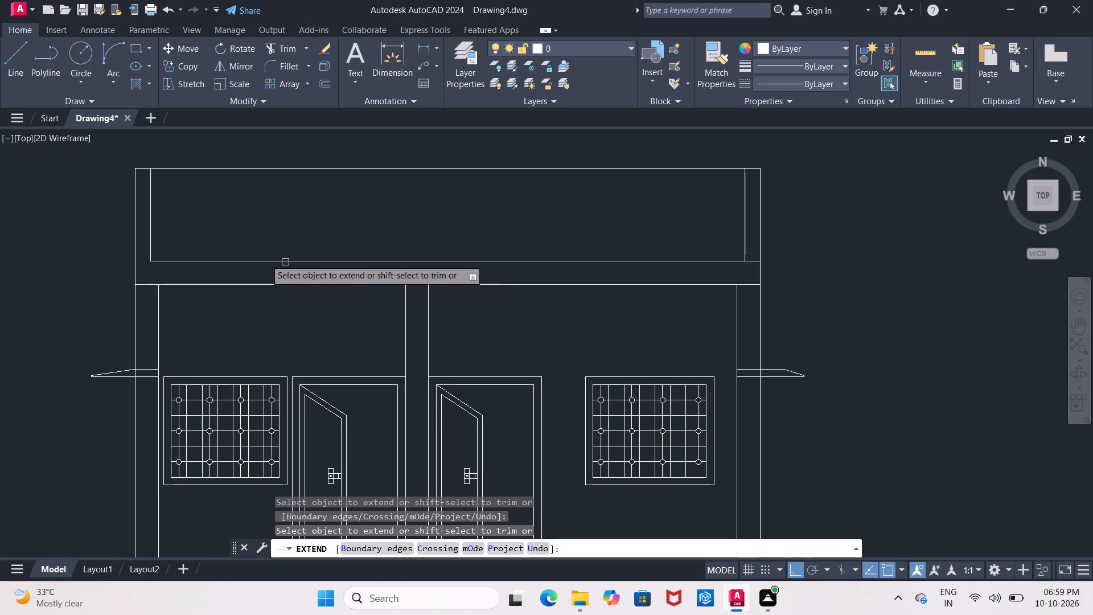
{"action": "left_click", "coordinate": [202, 259]}
{"action": "scroll", "coordinate": [270, 244], "scroll_direction": "down", "scroll_amount": 1}
{"action": "middle_click_drag", "start_coordinate": [412, 237], "coordinate": [354, 237]}
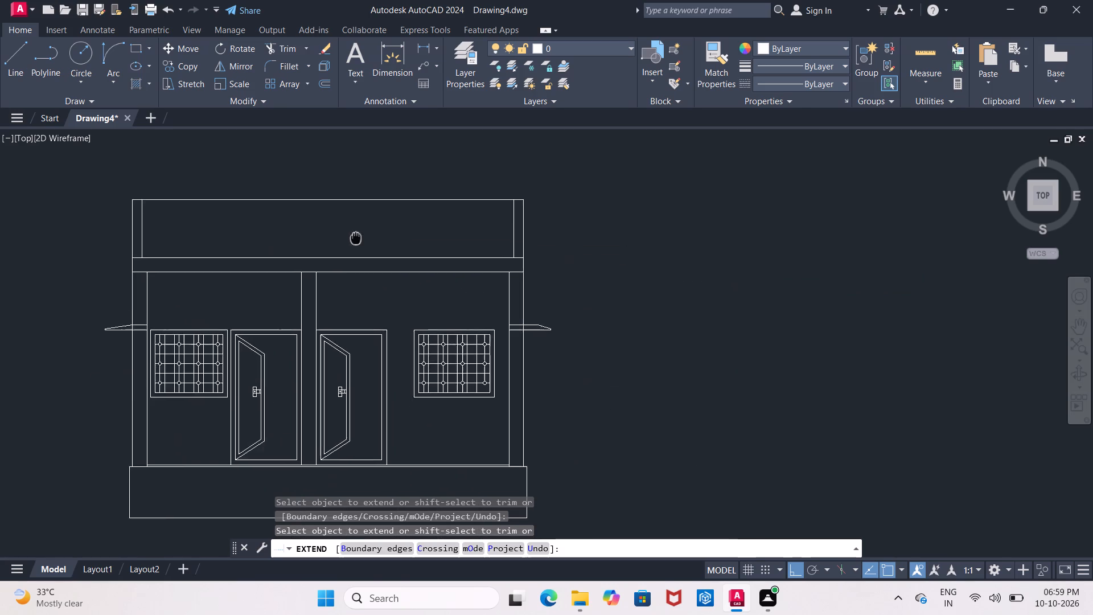
{"action": "middle_click_drag", "start_coordinate": [354, 237], "coordinate": [435, 165]}
{"action": "middle_click_drag", "start_coordinate": [415, 408], "coordinate": [418, 401]}
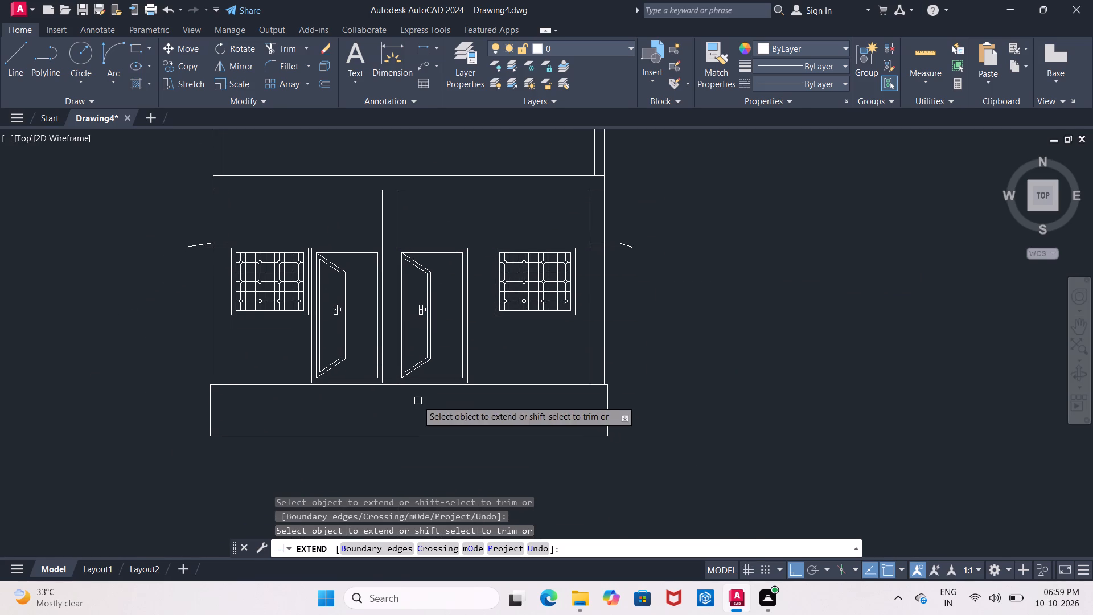
{"action": "key", "text": "Escape"}
Hatch the plinth below the floor line with the GRAVEL pattern at scale 1.
{"action": "key", "text": "h"}
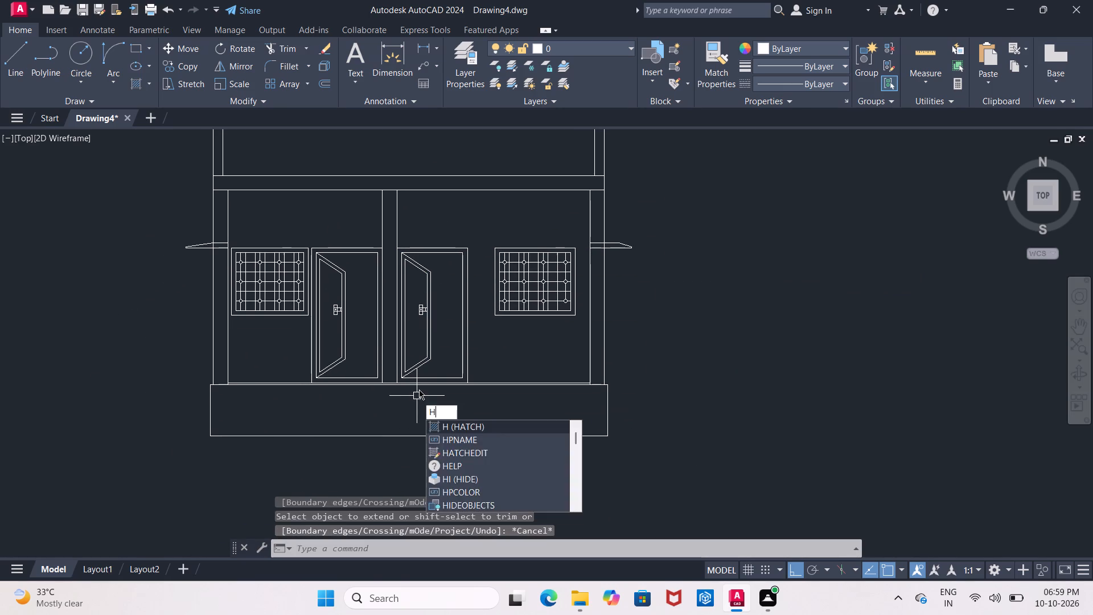
{"action": "key", "text": "Return"}
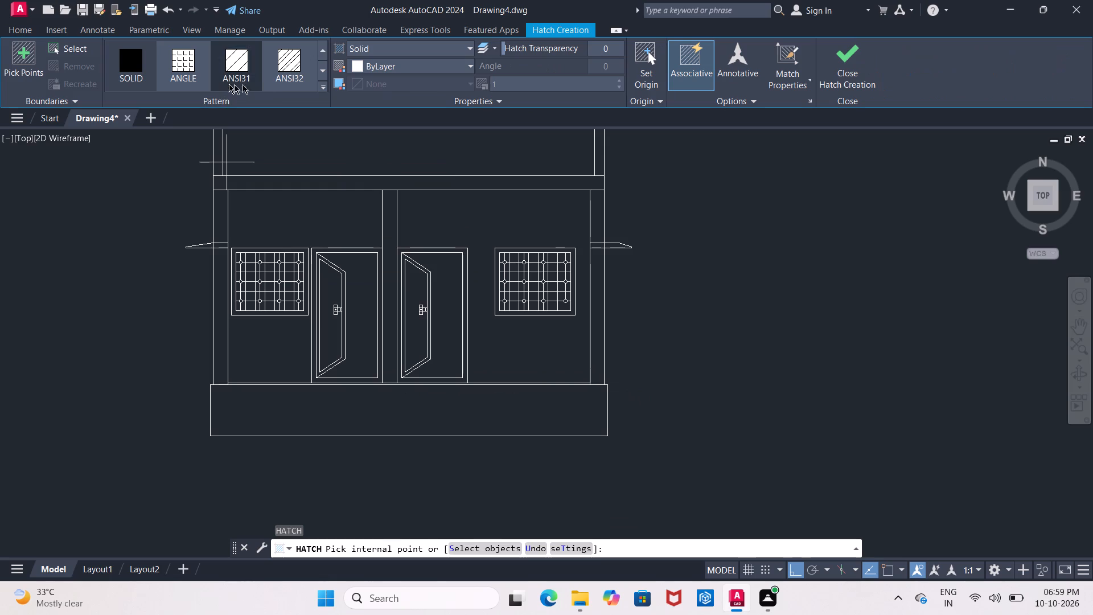
{"action": "left_click", "coordinate": [325, 75]}
{"action": "left_click", "coordinate": [325, 75]}
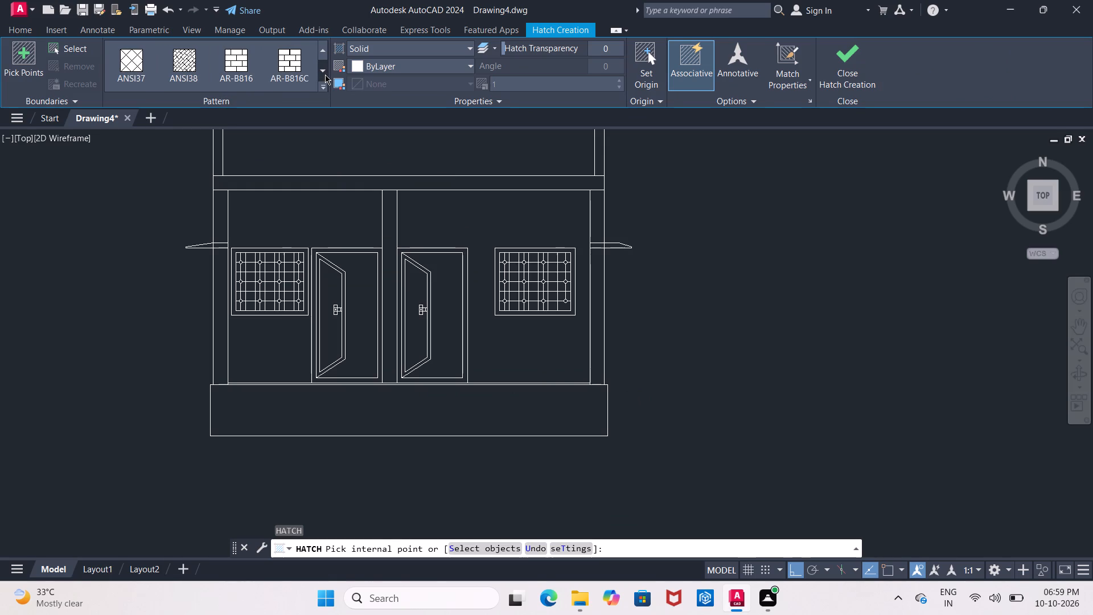
{"action": "left_click", "coordinate": [325, 75]}
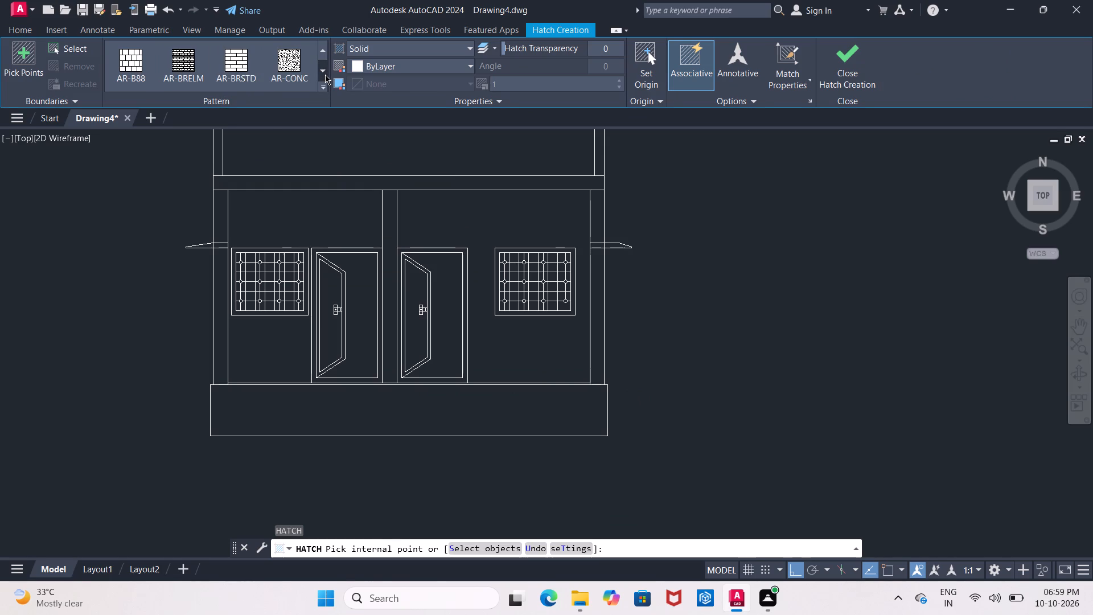
{"action": "left_click", "coordinate": [325, 75]}
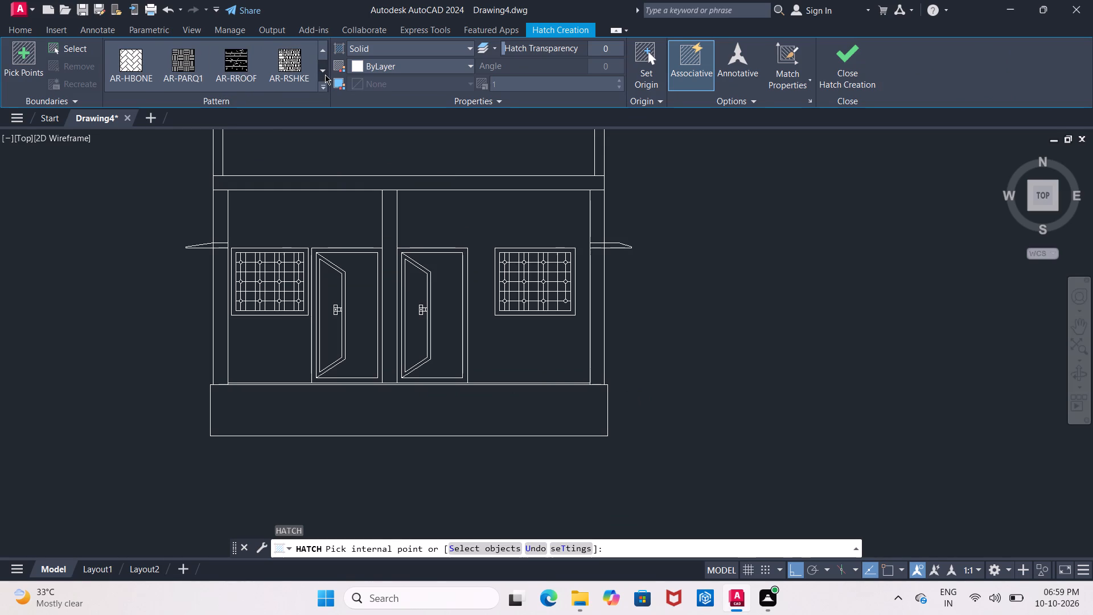
{"action": "left_click", "coordinate": [325, 75]}
{"action": "left_click", "coordinate": [325, 75]}
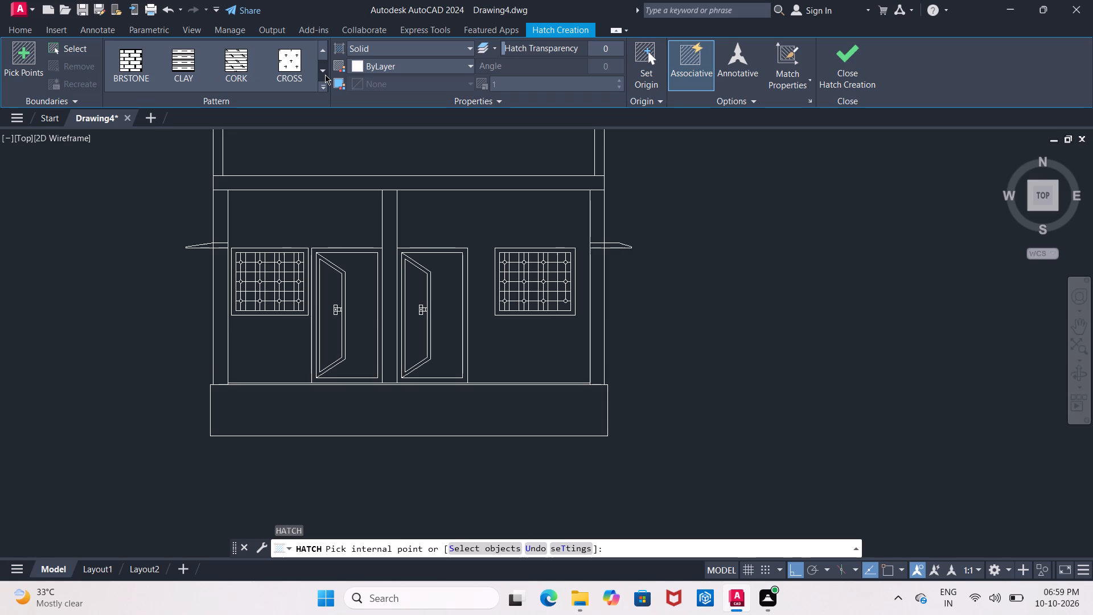
{"action": "left_click", "coordinate": [324, 54]}
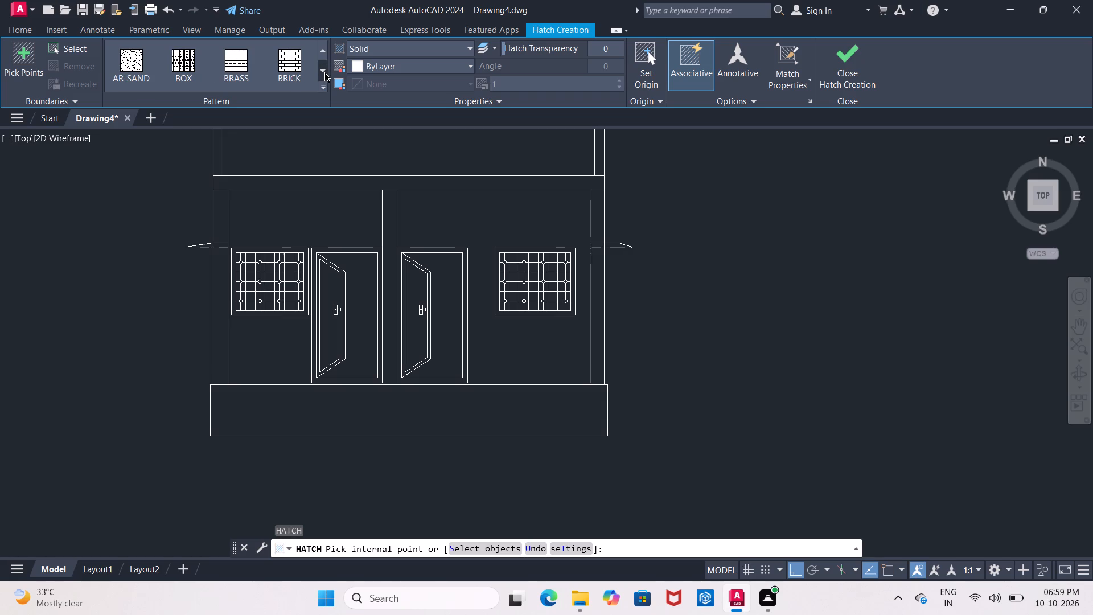
{"action": "left_click", "coordinate": [324, 72]}
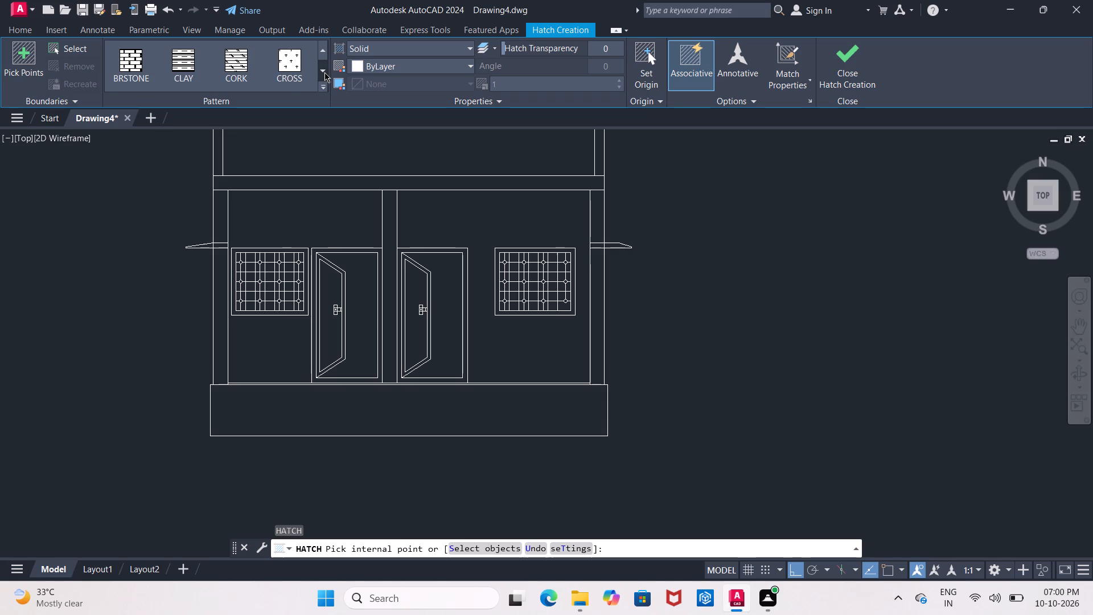
{"action": "left_click", "coordinate": [324, 54]}
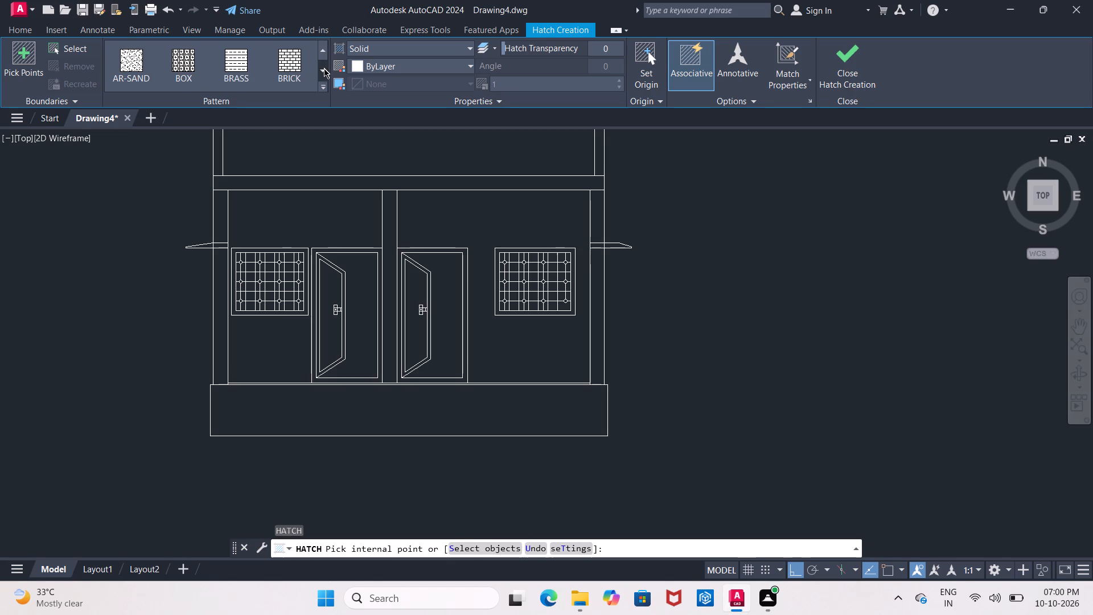
{"action": "left_click", "coordinate": [323, 72]}
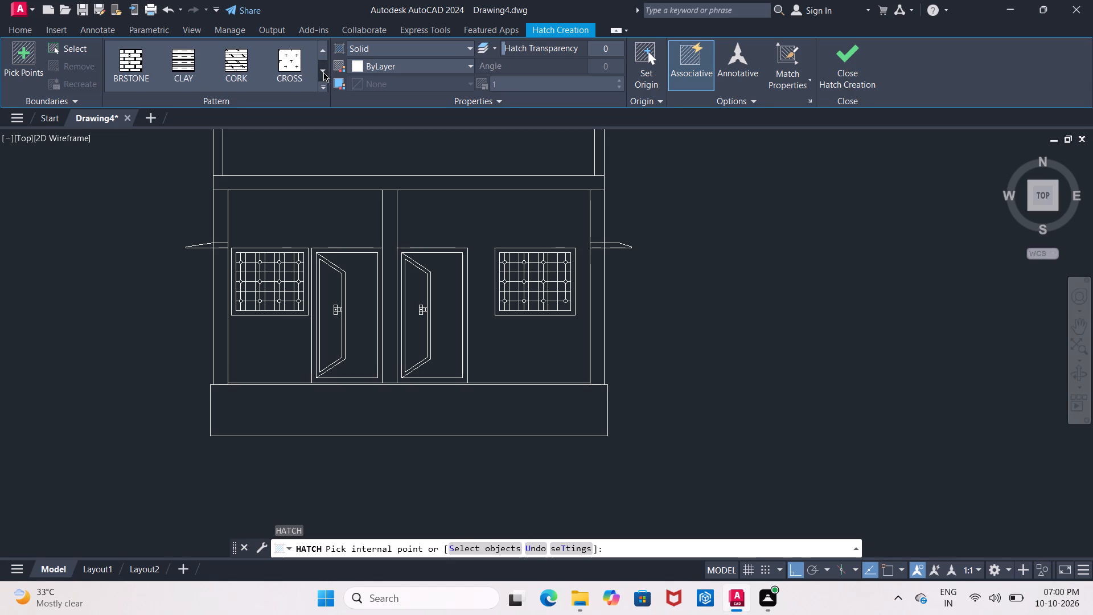
{"action": "left_click", "coordinate": [323, 72]}
{"action": "left_click", "coordinate": [323, 72]}
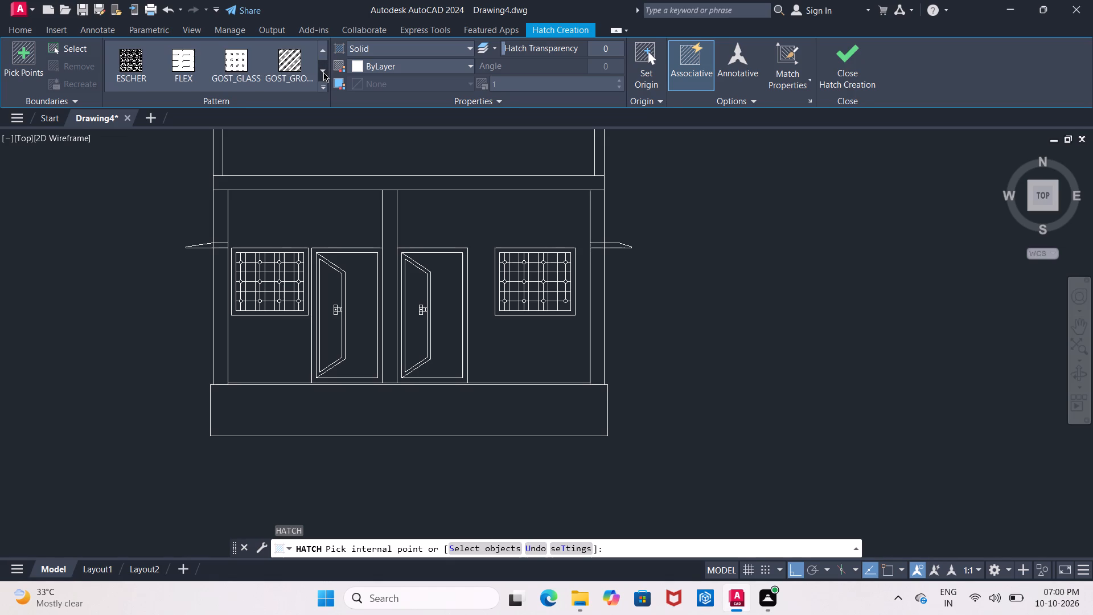
{"action": "left_click", "coordinate": [323, 72]}
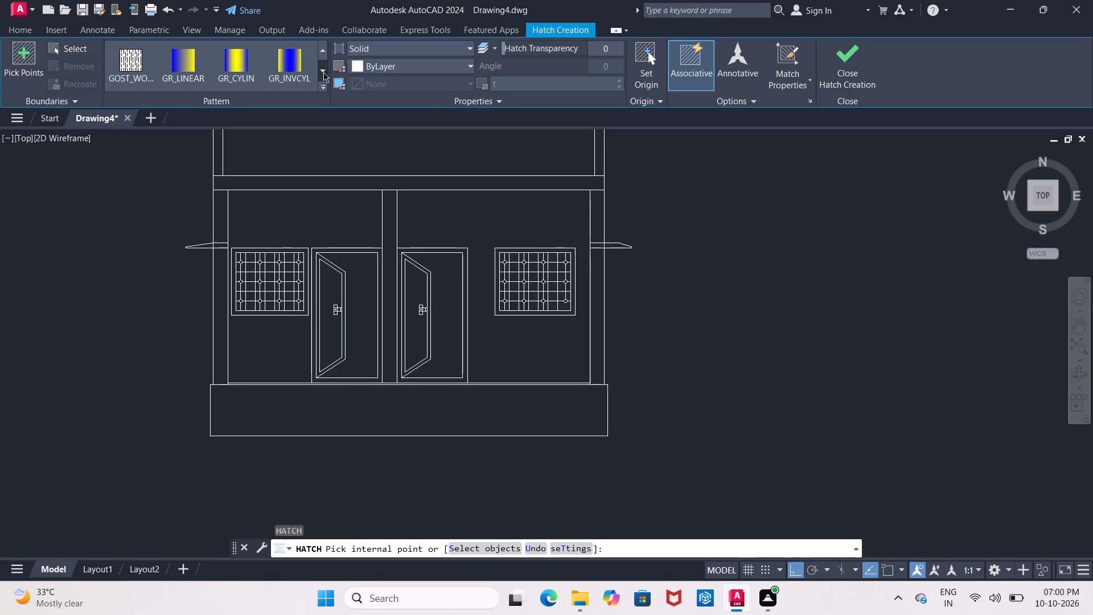
{"action": "left_click", "coordinate": [323, 54]}
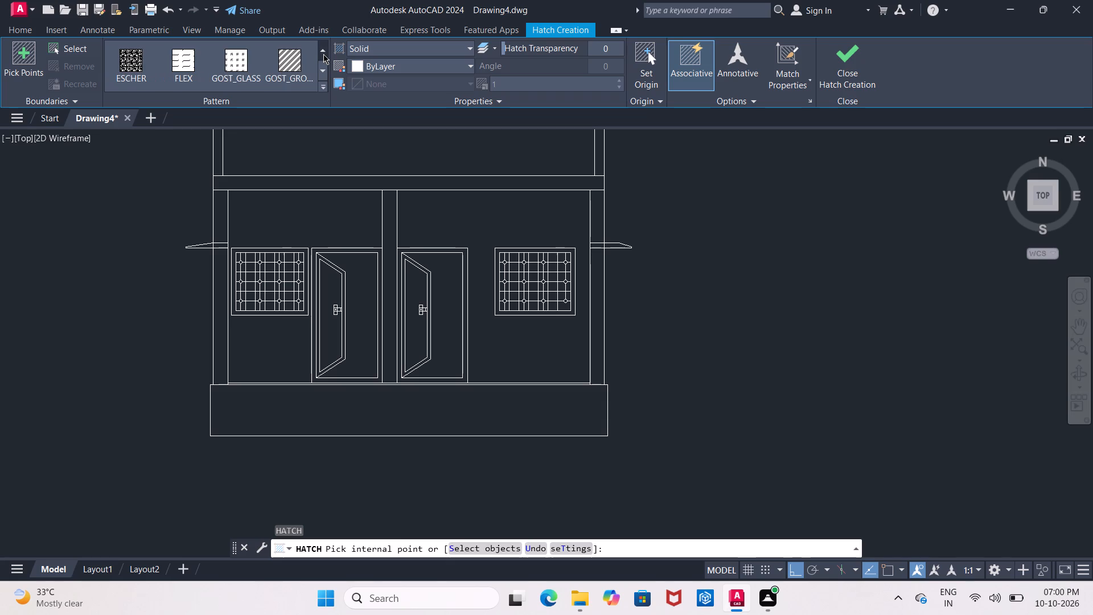
{"action": "left_click", "coordinate": [323, 72]}
{"action": "double_click", "coordinate": [323, 72]}
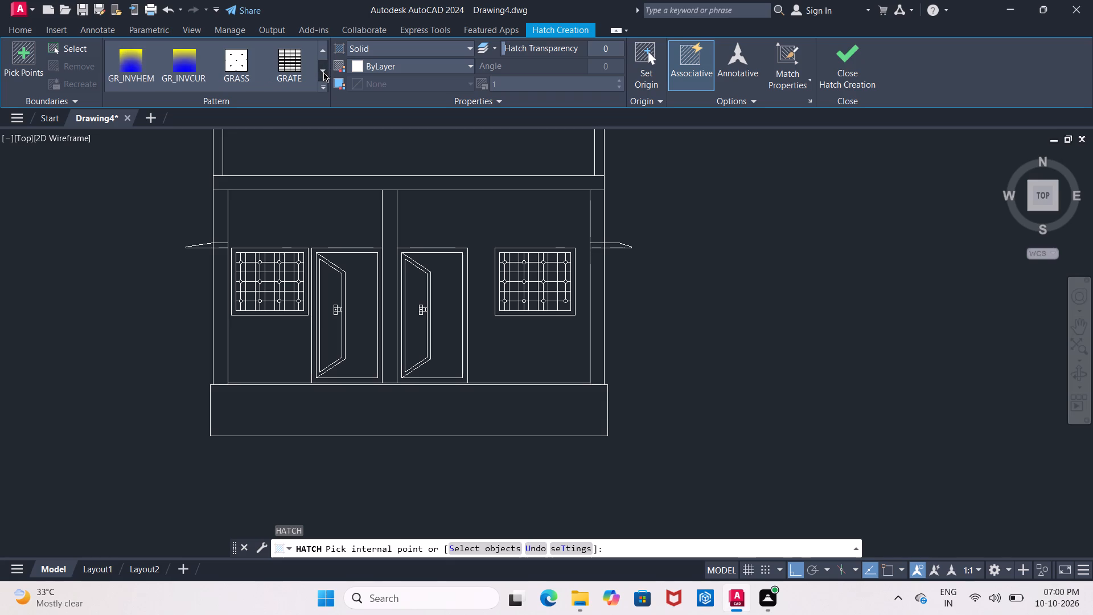
{"action": "left_click", "coordinate": [323, 72]}
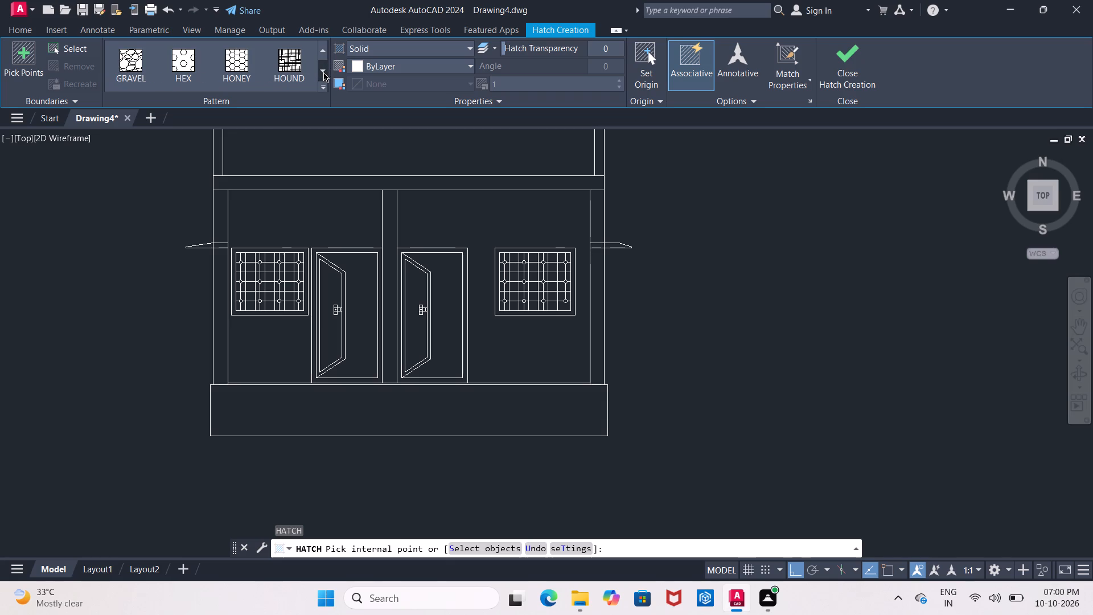
{"action": "left_click", "coordinate": [138, 68]}
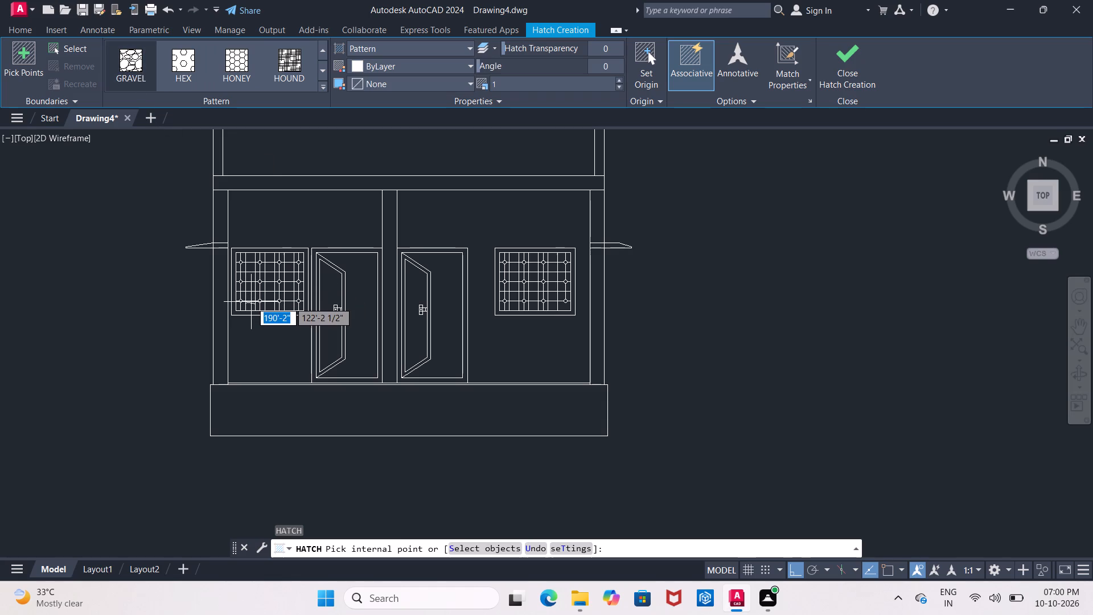
{"action": "left_click", "coordinate": [257, 404]}
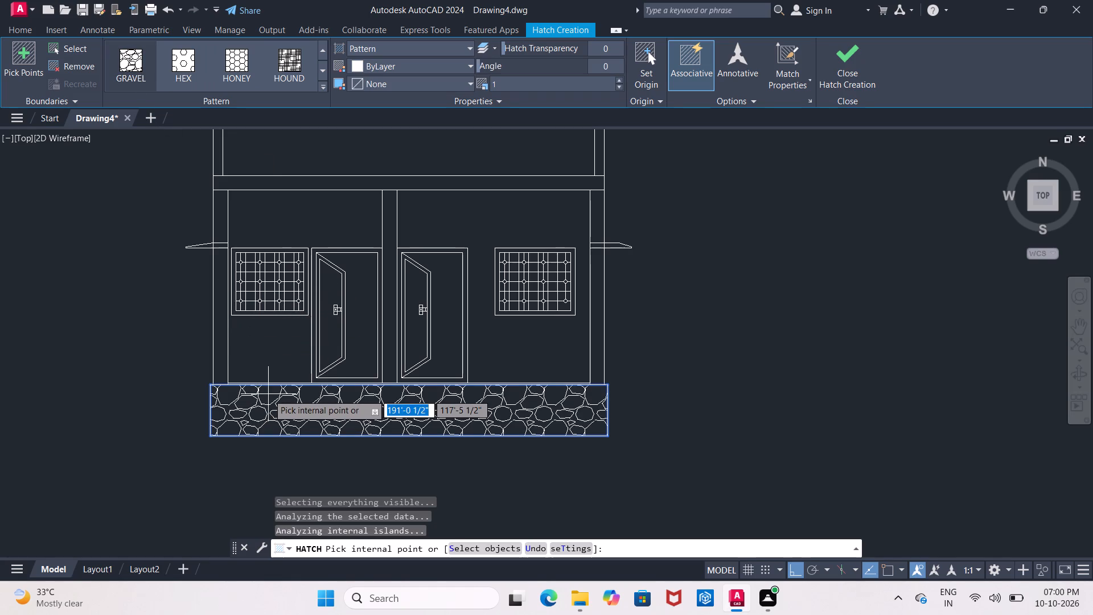
{"action": "key", "text": "Escape"}
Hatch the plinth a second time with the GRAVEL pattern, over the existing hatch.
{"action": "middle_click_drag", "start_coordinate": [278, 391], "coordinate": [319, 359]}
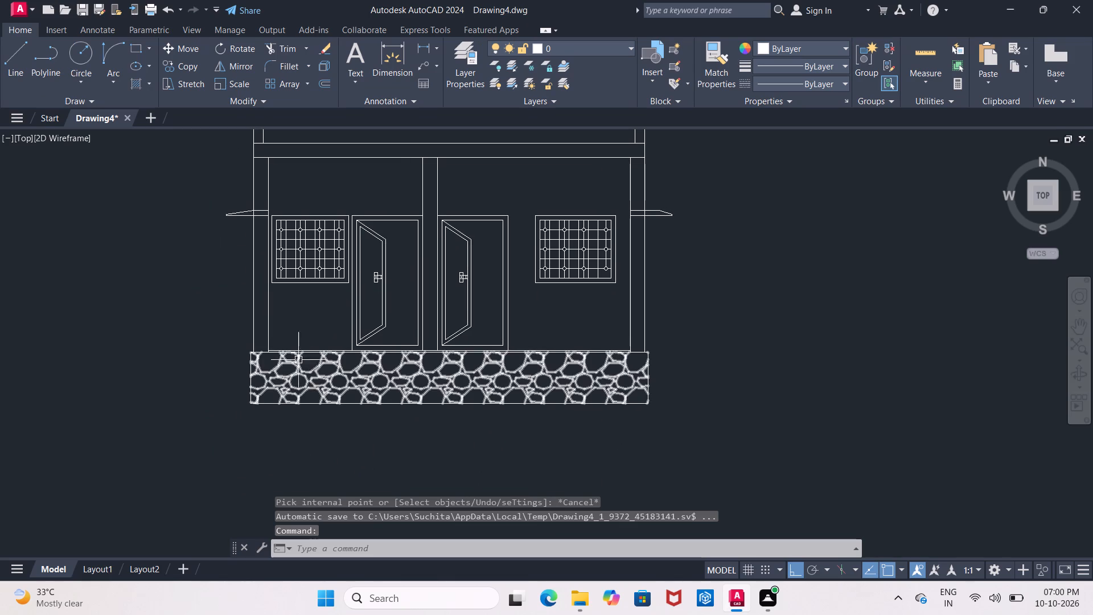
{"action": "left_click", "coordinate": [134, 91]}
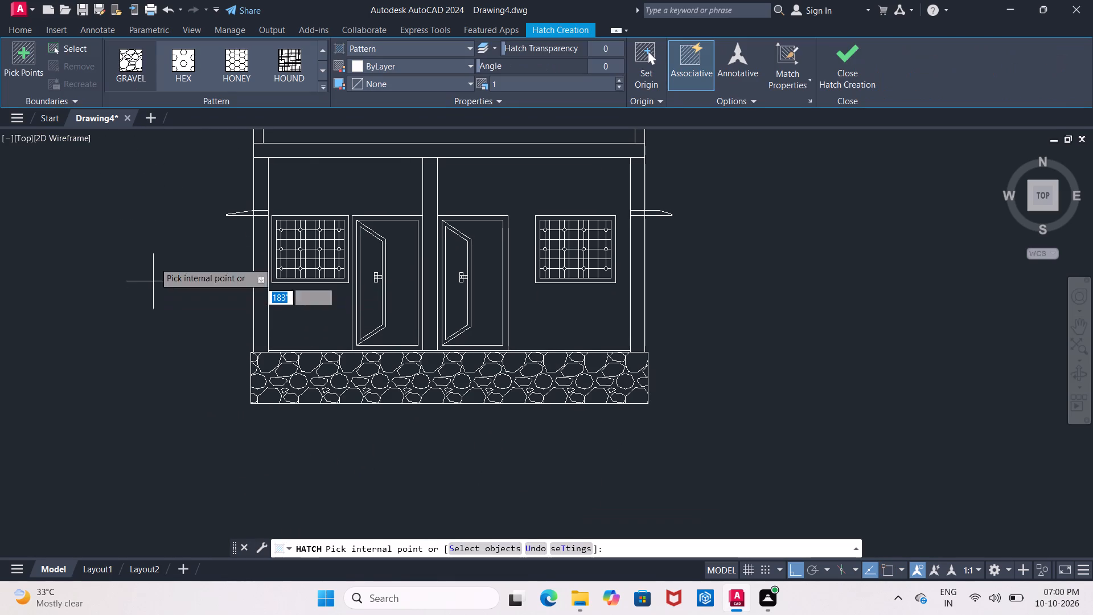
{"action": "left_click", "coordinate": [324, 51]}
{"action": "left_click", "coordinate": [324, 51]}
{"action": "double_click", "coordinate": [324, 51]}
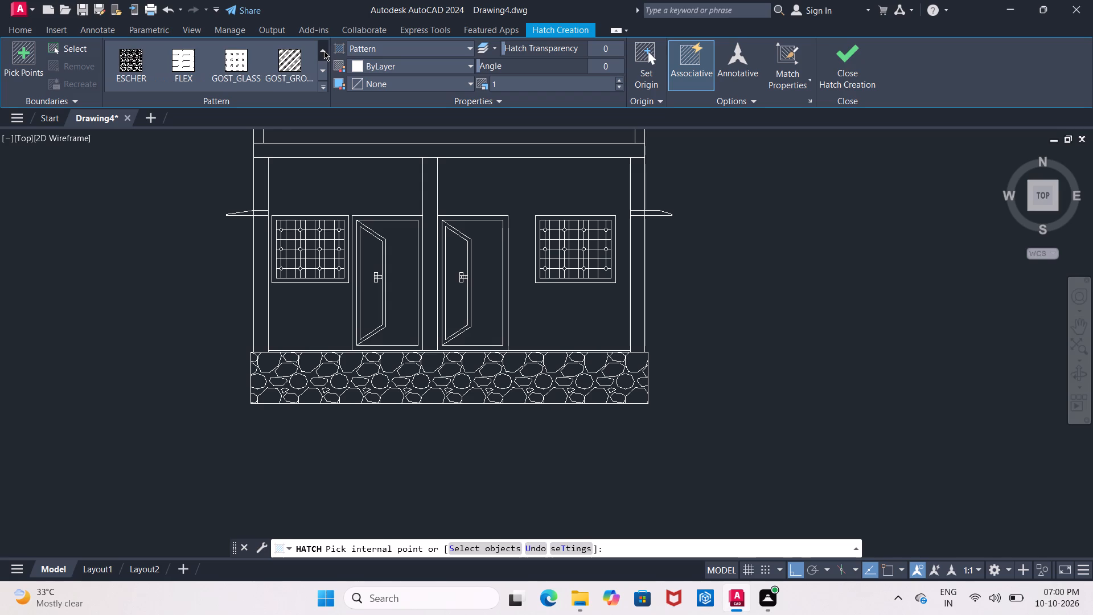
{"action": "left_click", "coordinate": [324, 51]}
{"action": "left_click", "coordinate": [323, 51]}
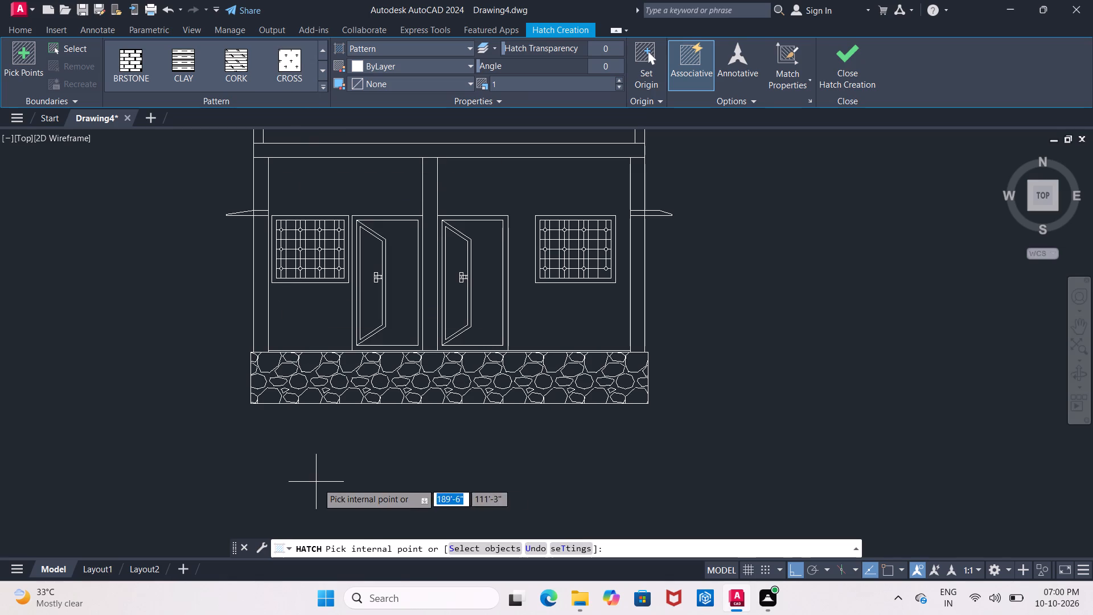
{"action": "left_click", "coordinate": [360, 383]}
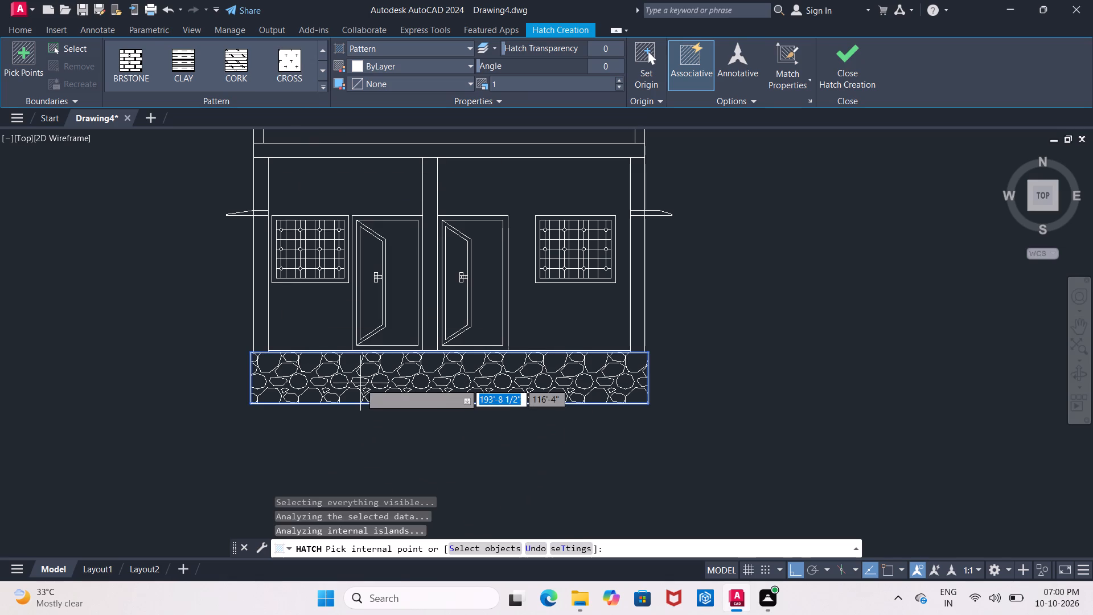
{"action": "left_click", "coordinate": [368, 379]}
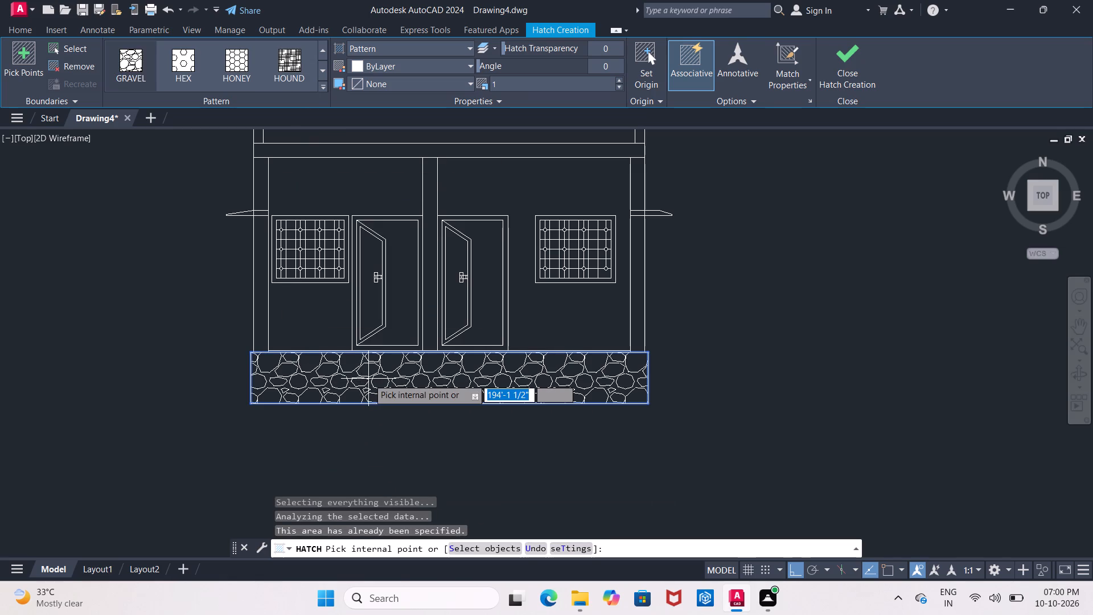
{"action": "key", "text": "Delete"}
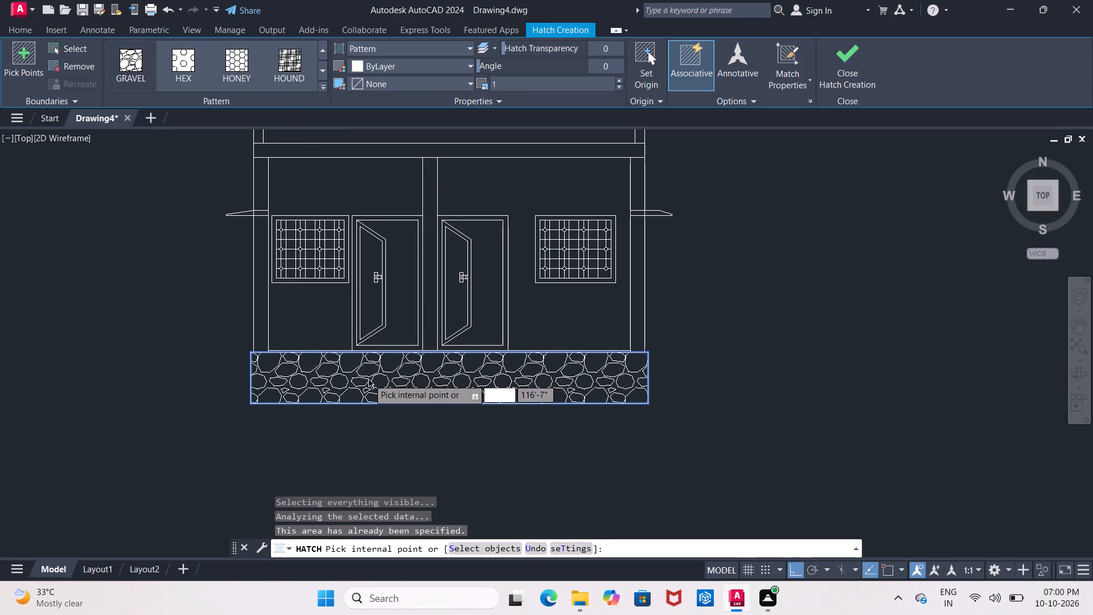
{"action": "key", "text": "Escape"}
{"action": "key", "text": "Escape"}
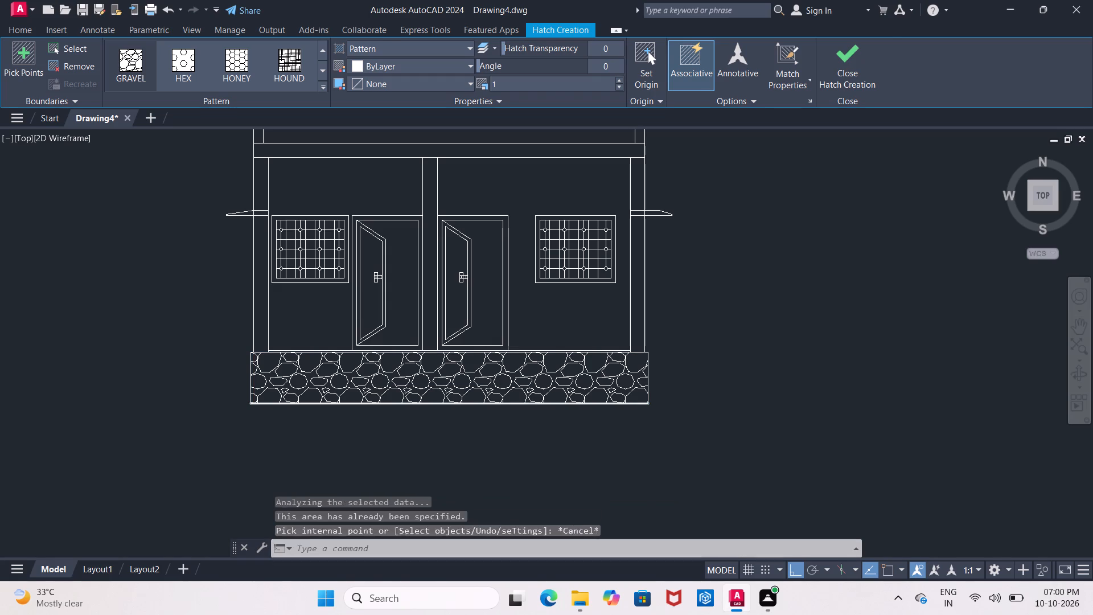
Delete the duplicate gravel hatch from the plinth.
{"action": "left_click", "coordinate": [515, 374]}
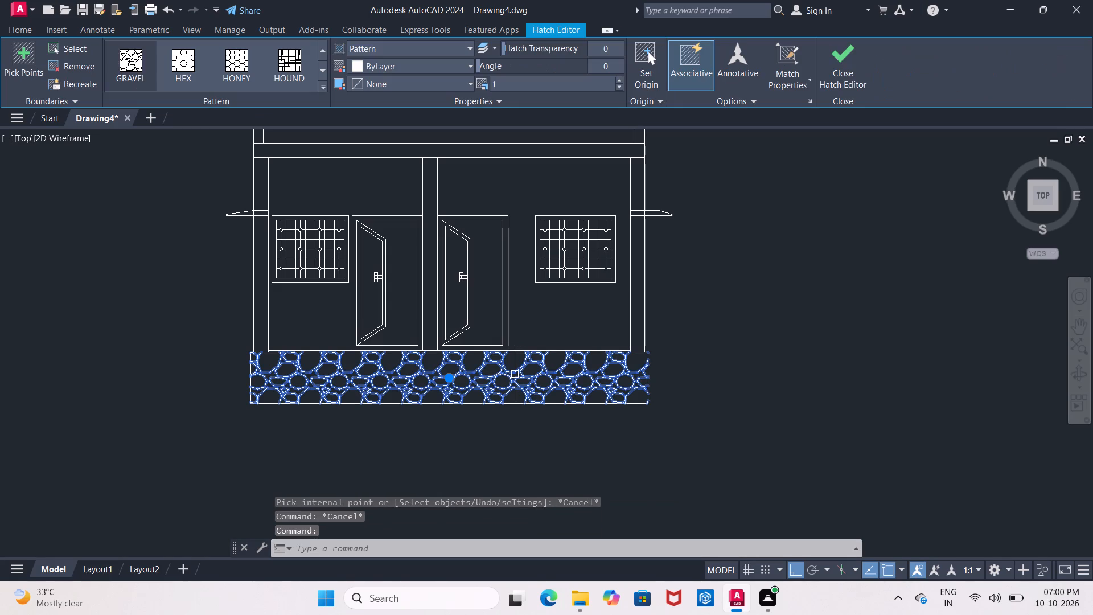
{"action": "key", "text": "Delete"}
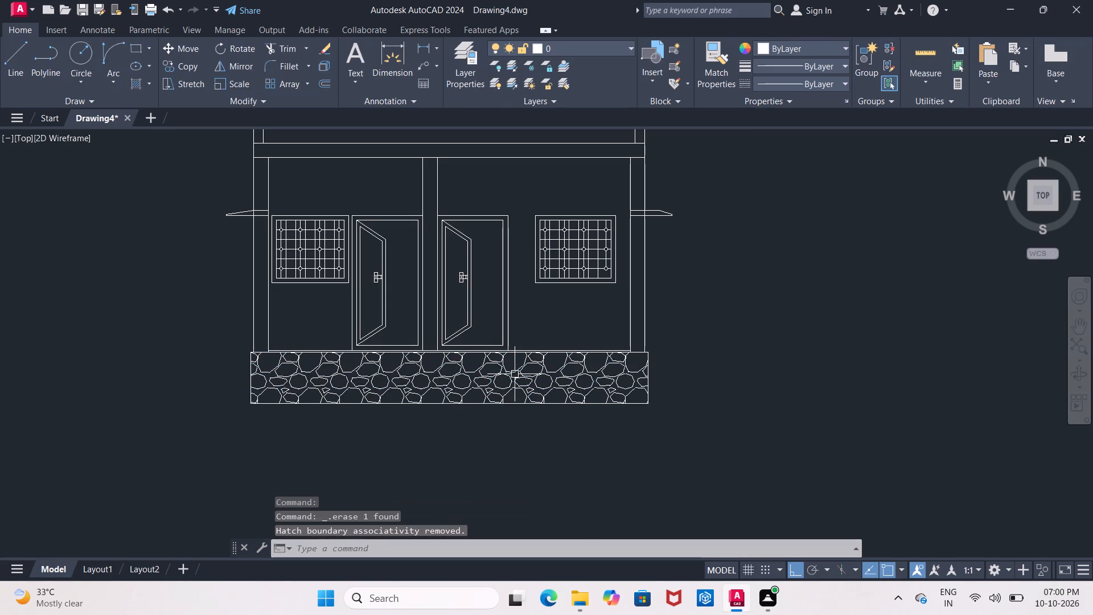
Change the plinth's hatch pattern to BRSTONE.
{"action": "left_click", "coordinate": [515, 374]}
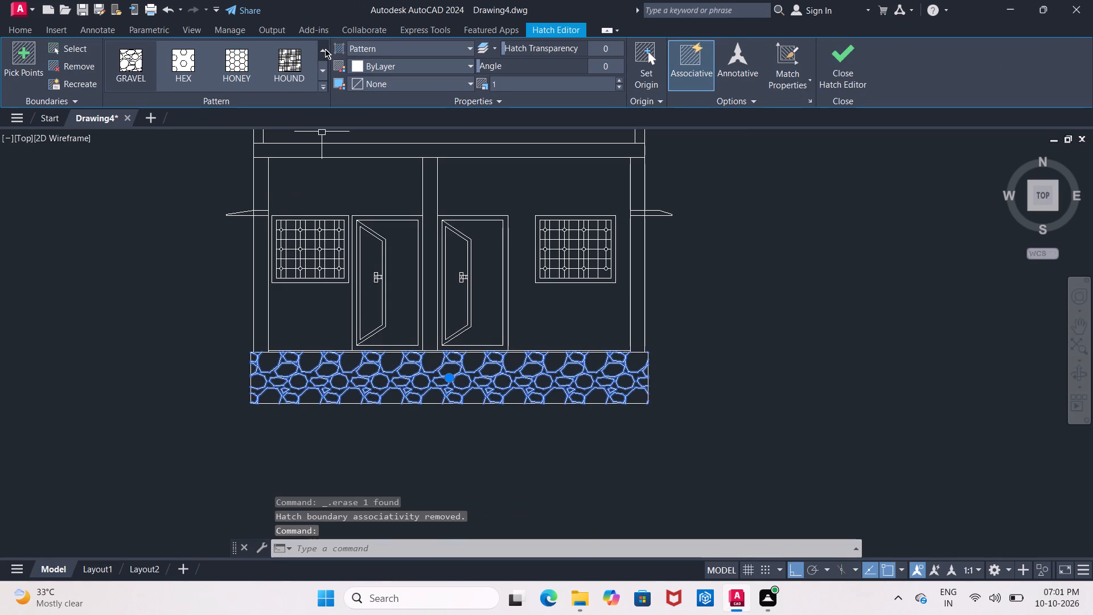
{"action": "left_click", "coordinate": [325, 49]}
{"action": "double_click", "coordinate": [325, 49]}
{"action": "left_click", "coordinate": [325, 49]}
{"action": "left_click", "coordinate": [325, 49]}
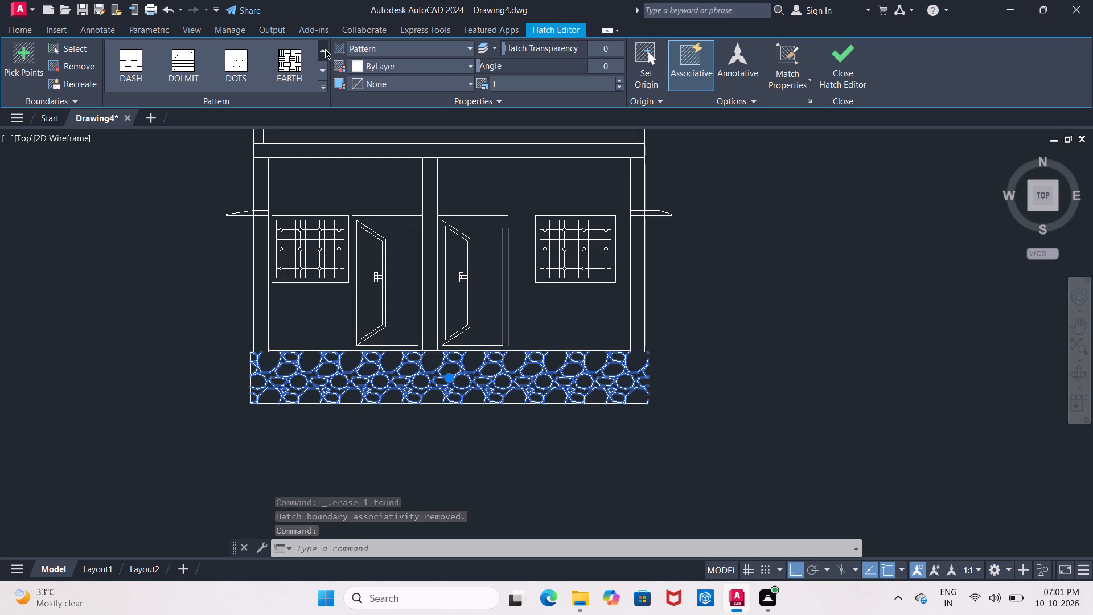
{"action": "left_click", "coordinate": [325, 49]}
{"action": "left_click", "coordinate": [126, 57]}
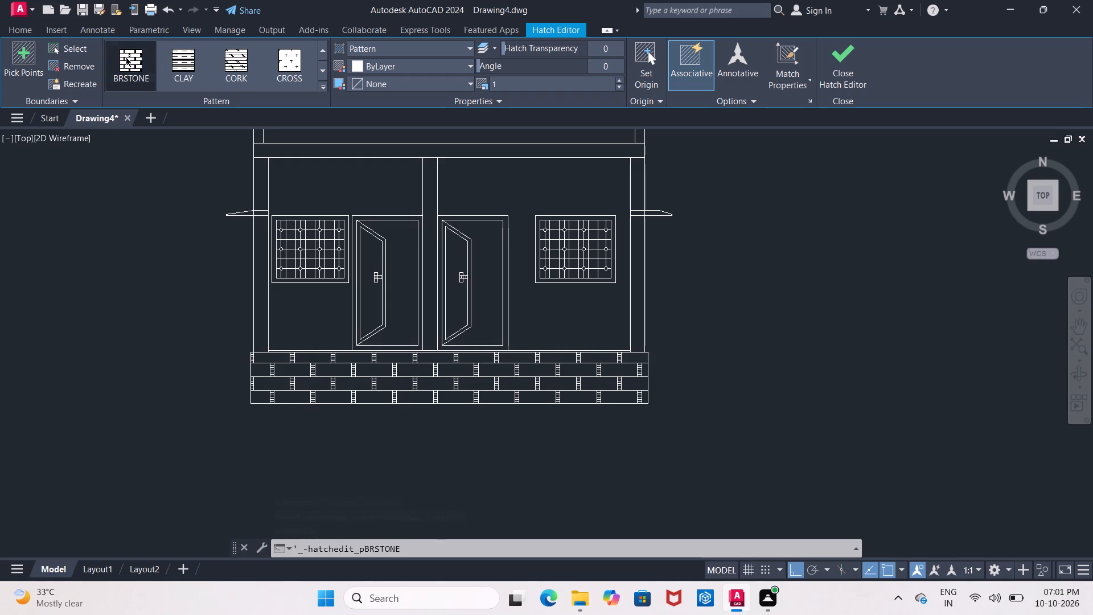
{"action": "key", "text": "Escape"}
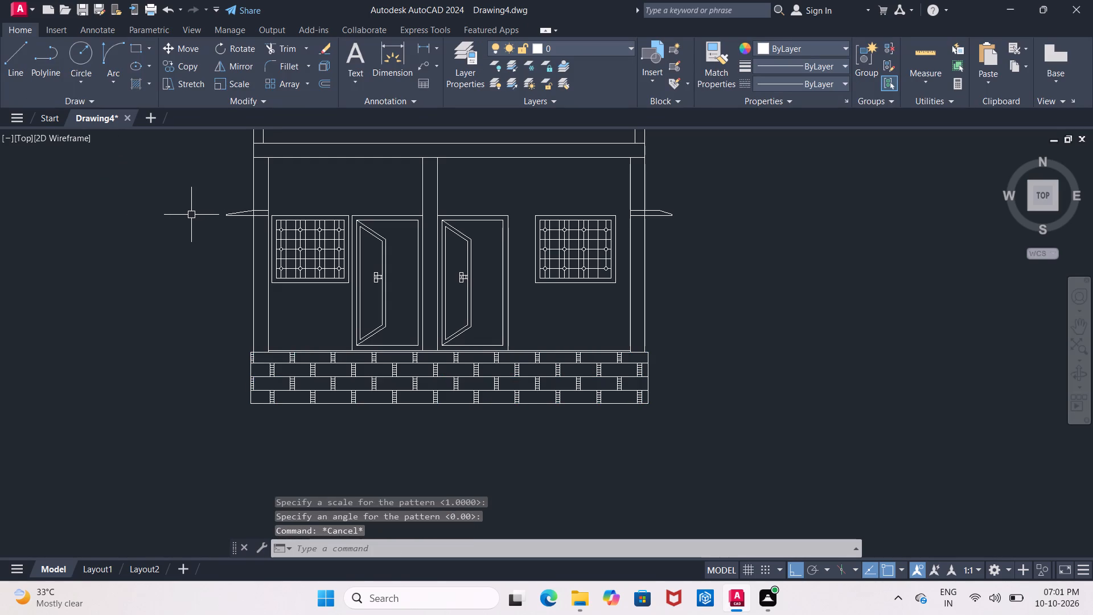
Start a new hatch and set its pattern to BRICK.
{"action": "key", "text": "h"}
{"action": "key", "text": "Return"}
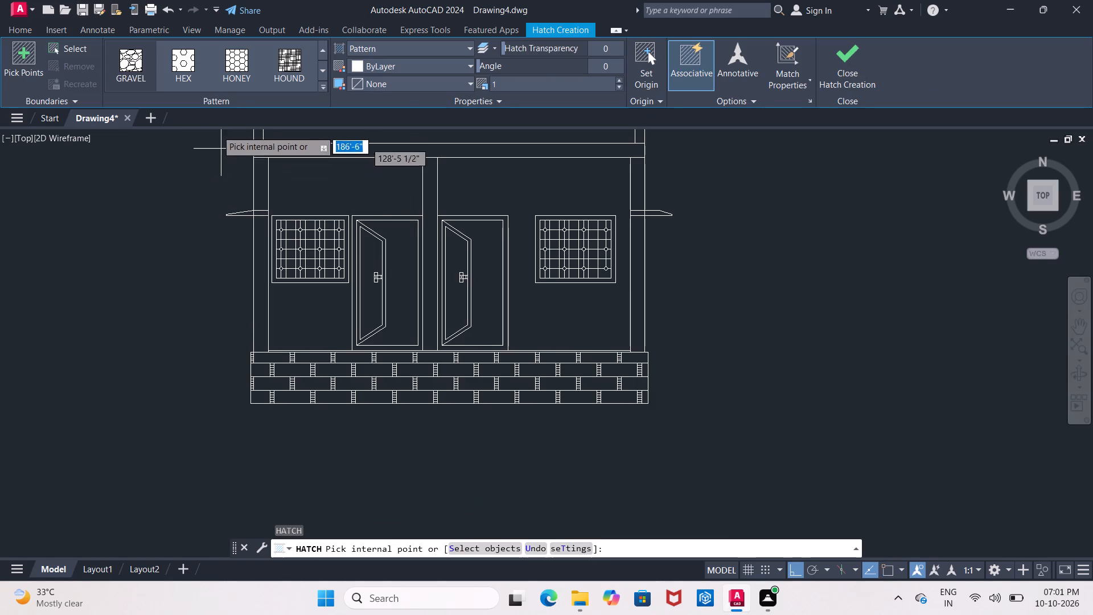
{"action": "left_click", "coordinate": [319, 71]}
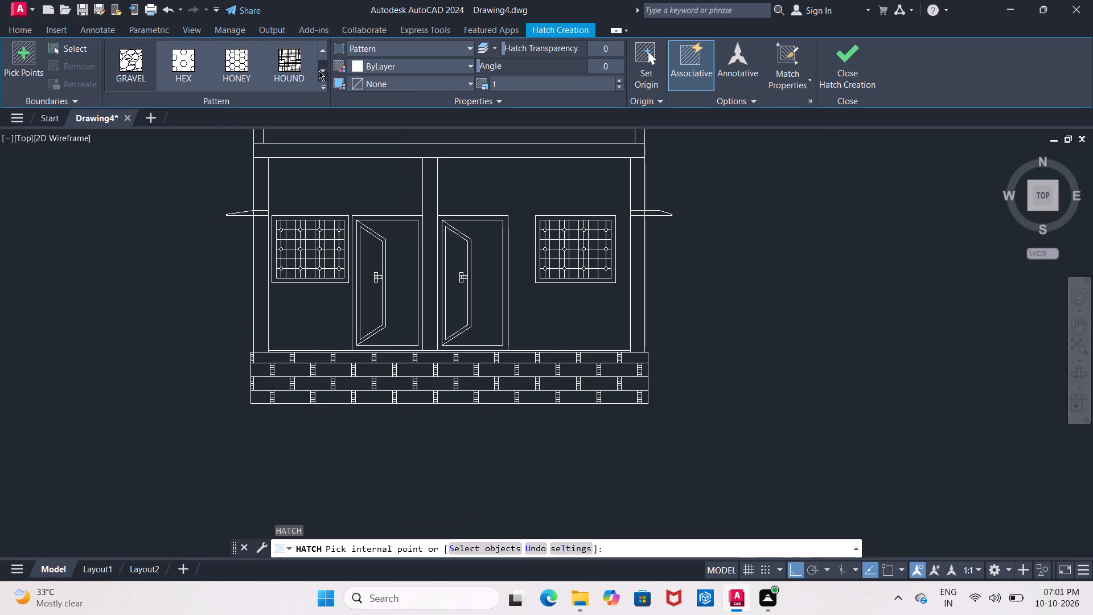
{"action": "left_click", "coordinate": [319, 71]}
{"action": "left_click", "coordinate": [319, 71]}
{"action": "left_click", "coordinate": [319, 71]}
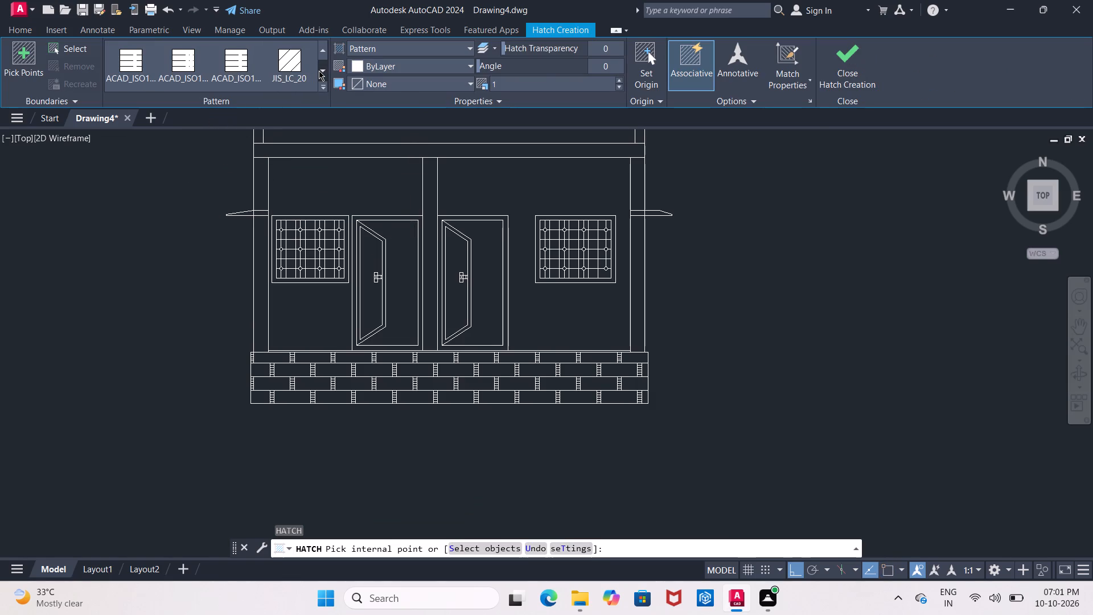
{"action": "left_click", "coordinate": [319, 71]}
{"action": "left_click", "coordinate": [319, 71]}
{"action": "left_click", "coordinate": [319, 71]}
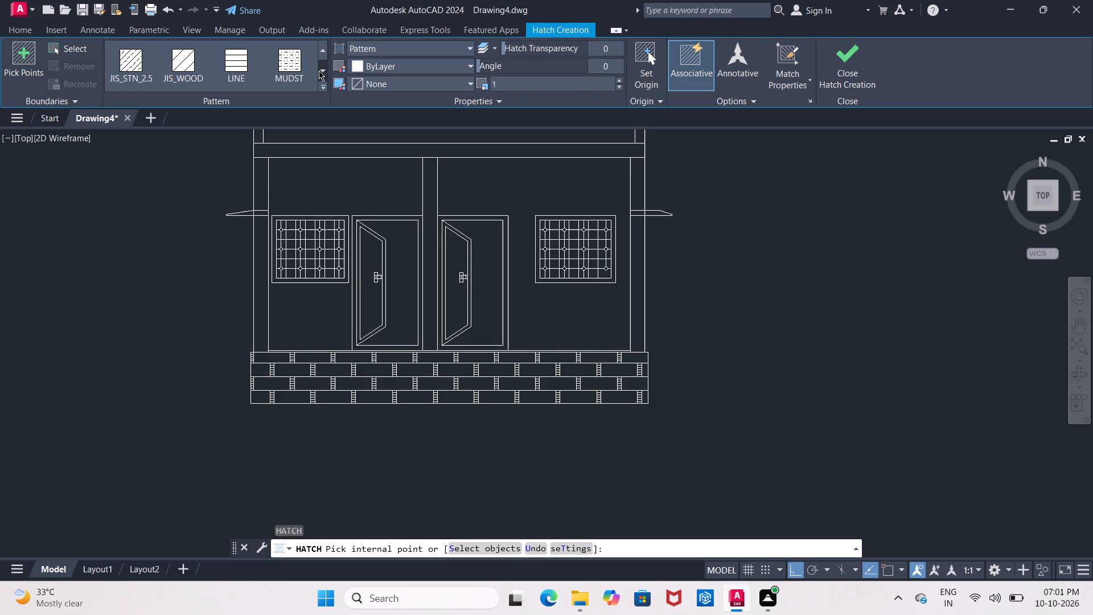
{"action": "left_click", "coordinate": [319, 71]}
{"action": "left_click", "coordinate": [319, 71]}
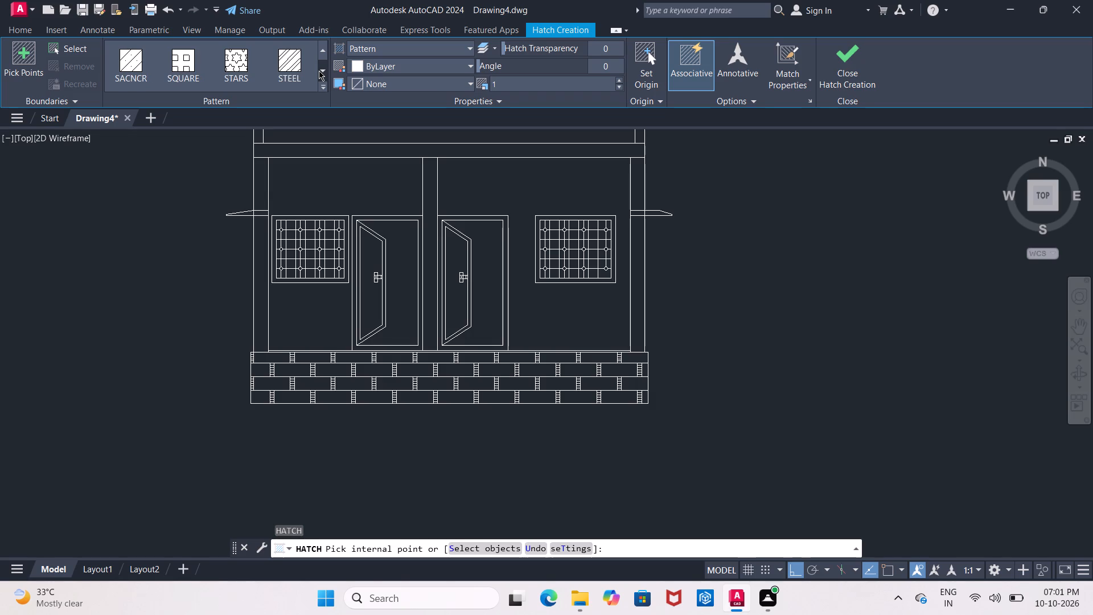
{"action": "left_click", "coordinate": [319, 71]}
{"action": "left_click", "coordinate": [319, 71]}
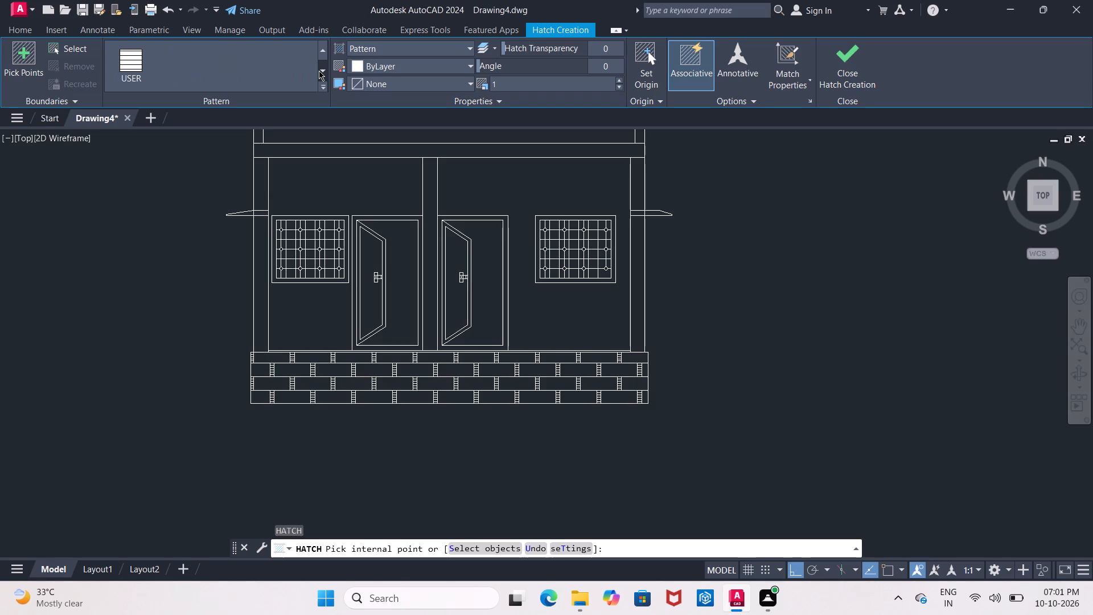
{"action": "left_click", "coordinate": [319, 71]}
{"action": "triple_click", "coordinate": [323, 57]}
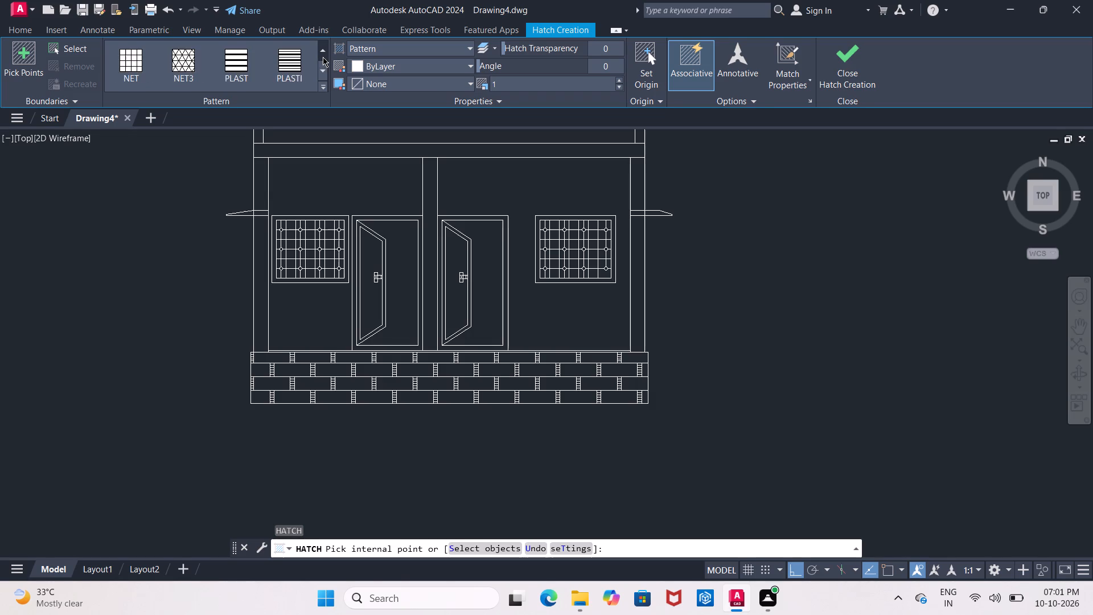
{"action": "triple_click", "coordinate": [323, 57]}
{"action": "triple_click", "coordinate": [323, 57]}
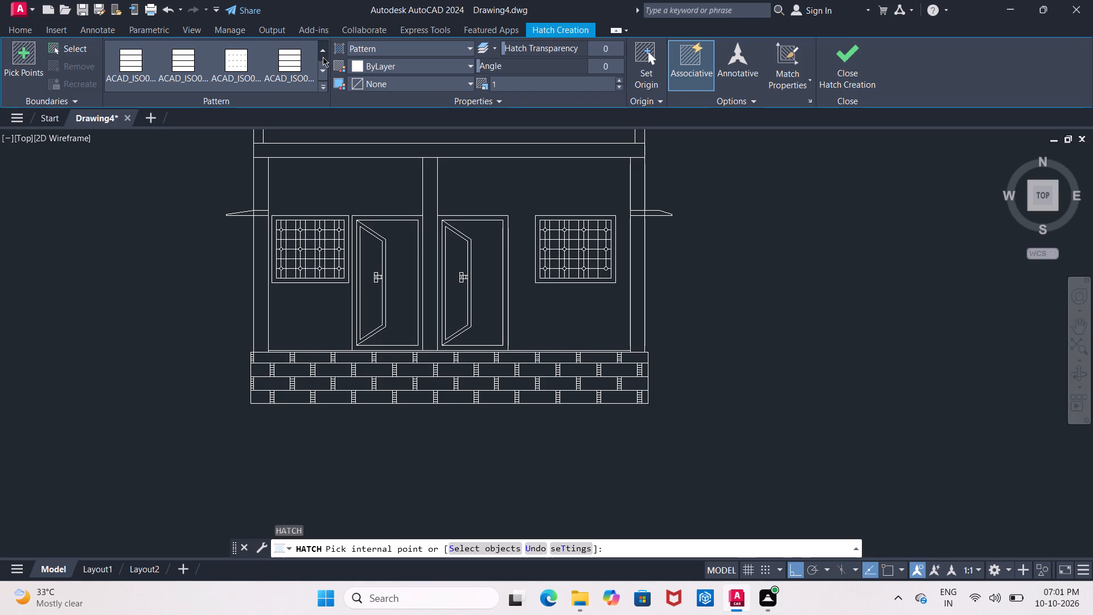
{"action": "left_click", "coordinate": [323, 57]}
{"action": "left_click", "coordinate": [323, 57]}
{"action": "left_click", "coordinate": [323, 57]}
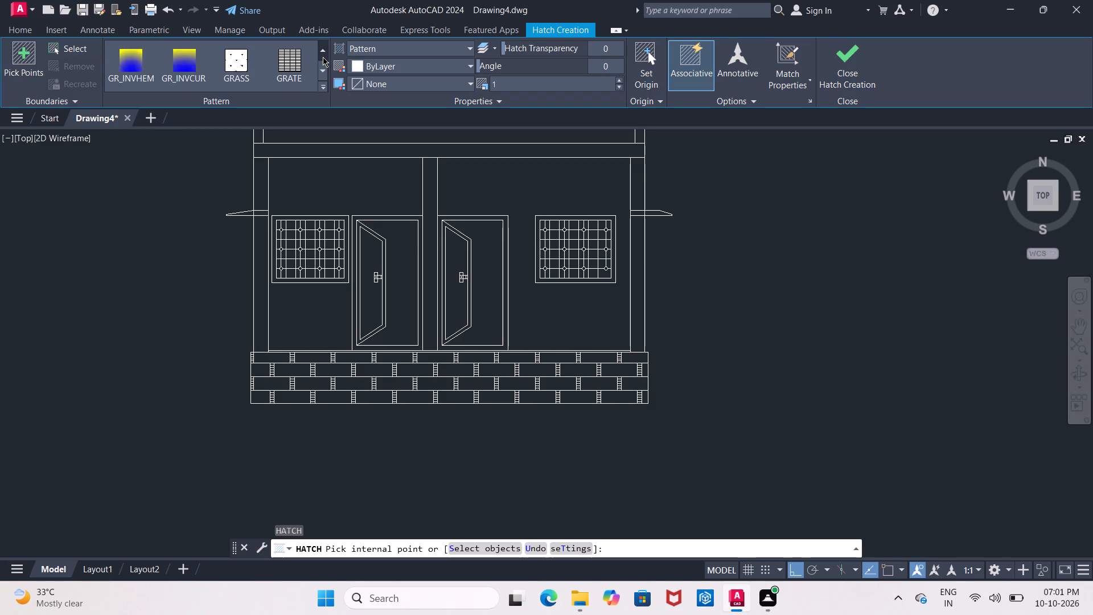
{"action": "left_click", "coordinate": [323, 57]}
{"action": "left_click", "coordinate": [323, 57]}
{"action": "left_click", "coordinate": [323, 57]}
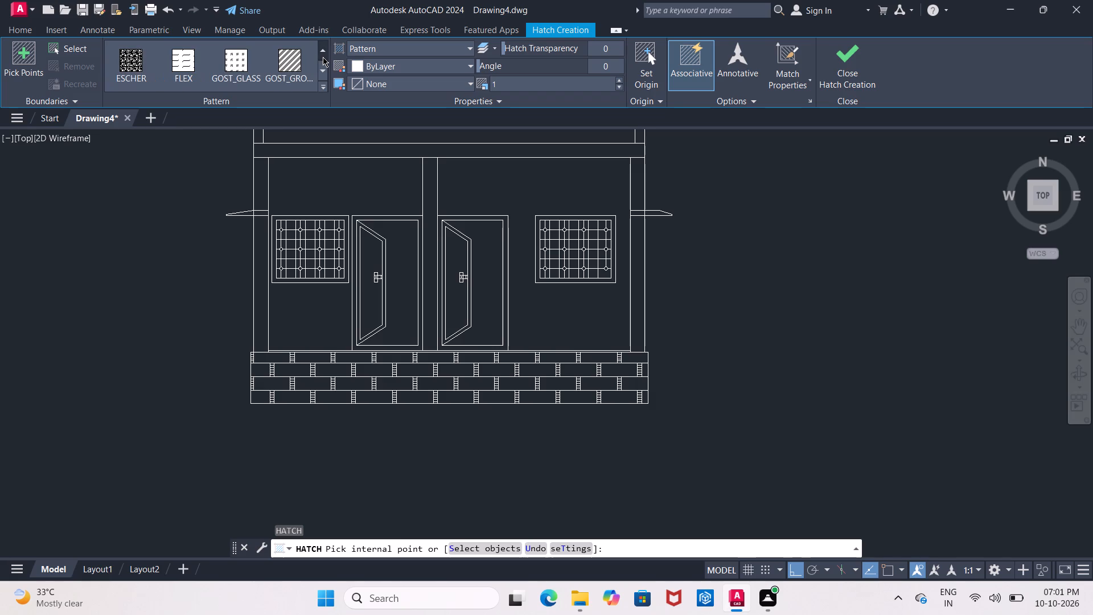
{"action": "left_click", "coordinate": [323, 57]}
{"action": "left_click", "coordinate": [323, 59]}
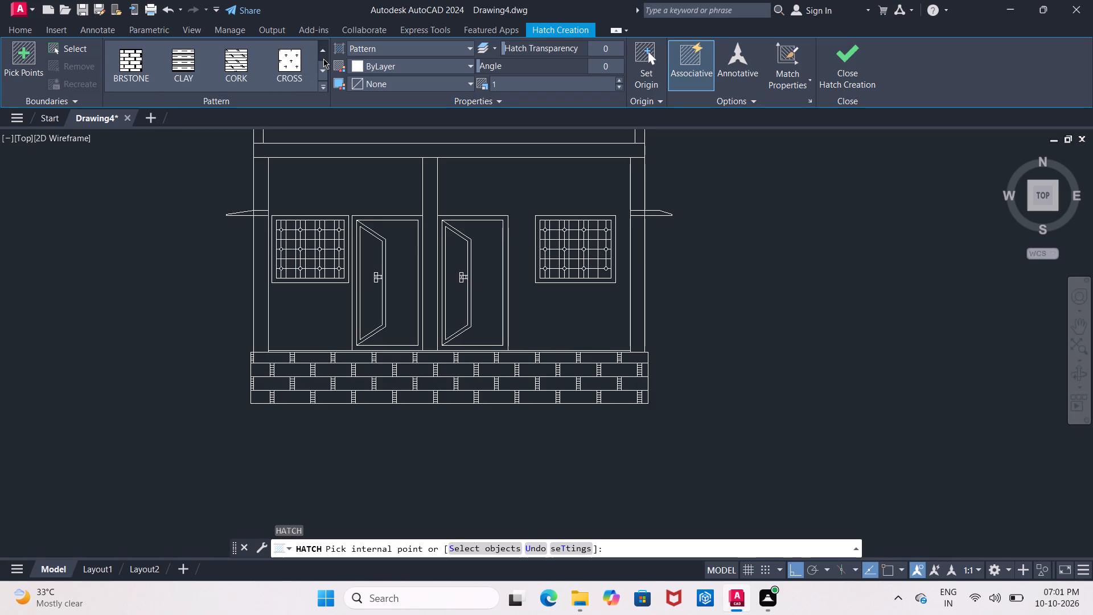
{"action": "left_click", "coordinate": [323, 59]}
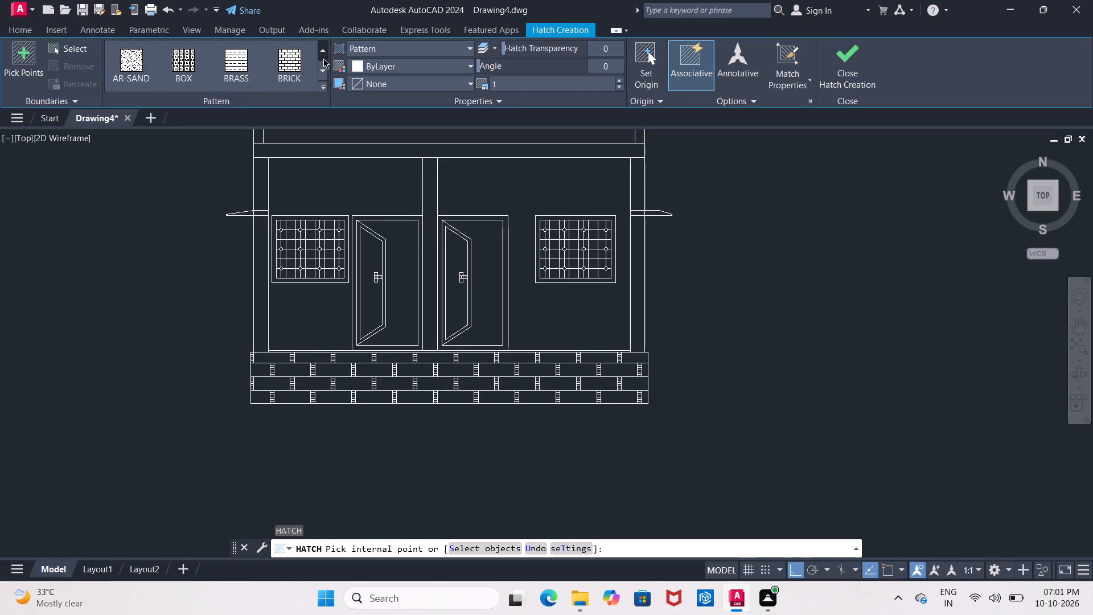
{"action": "left_click", "coordinate": [286, 66]}
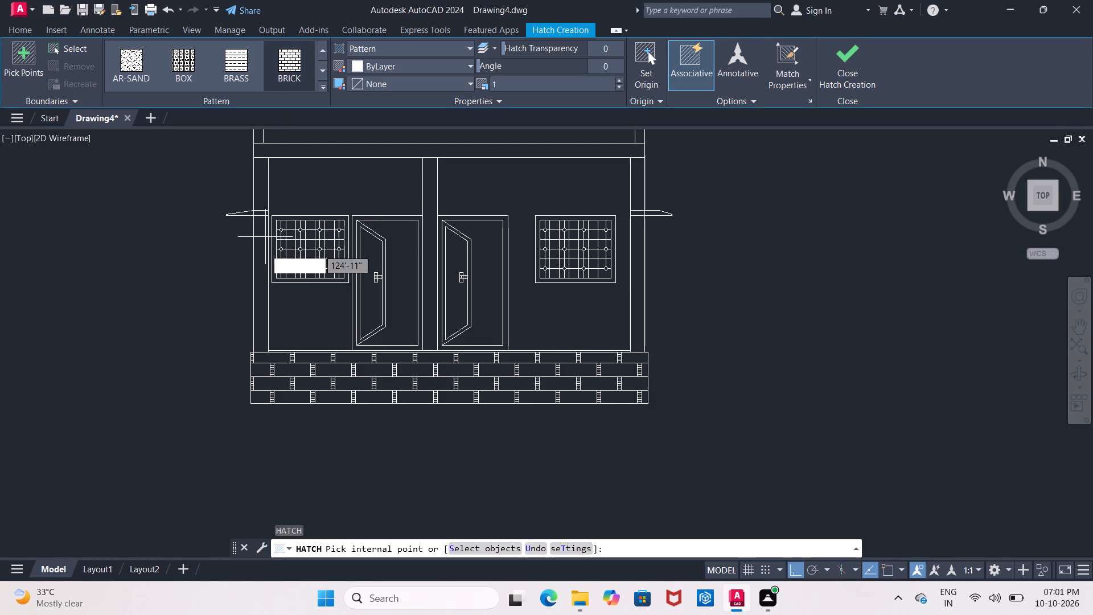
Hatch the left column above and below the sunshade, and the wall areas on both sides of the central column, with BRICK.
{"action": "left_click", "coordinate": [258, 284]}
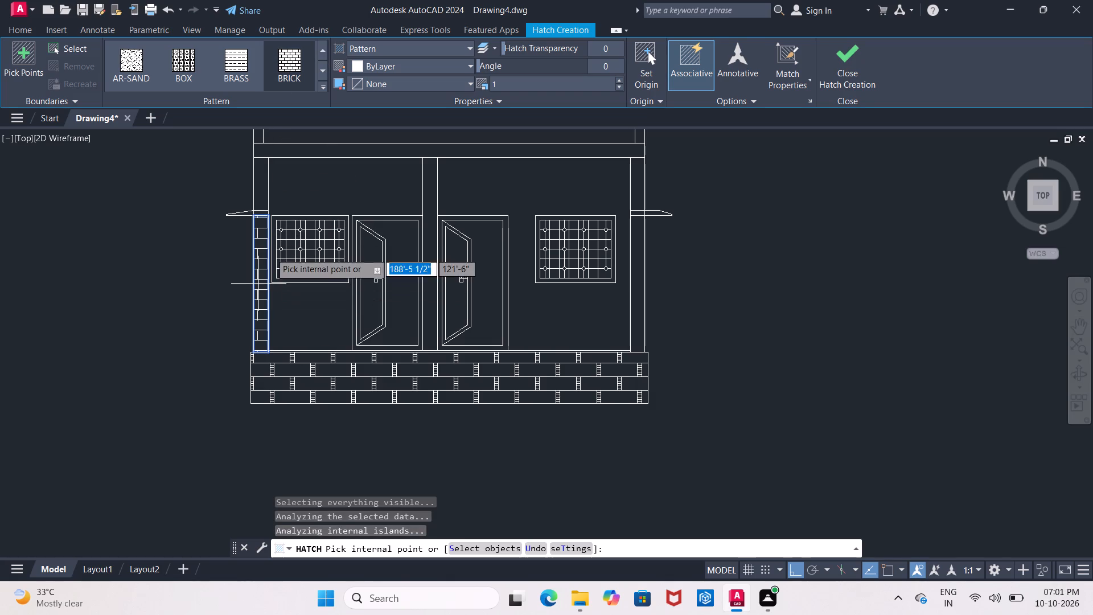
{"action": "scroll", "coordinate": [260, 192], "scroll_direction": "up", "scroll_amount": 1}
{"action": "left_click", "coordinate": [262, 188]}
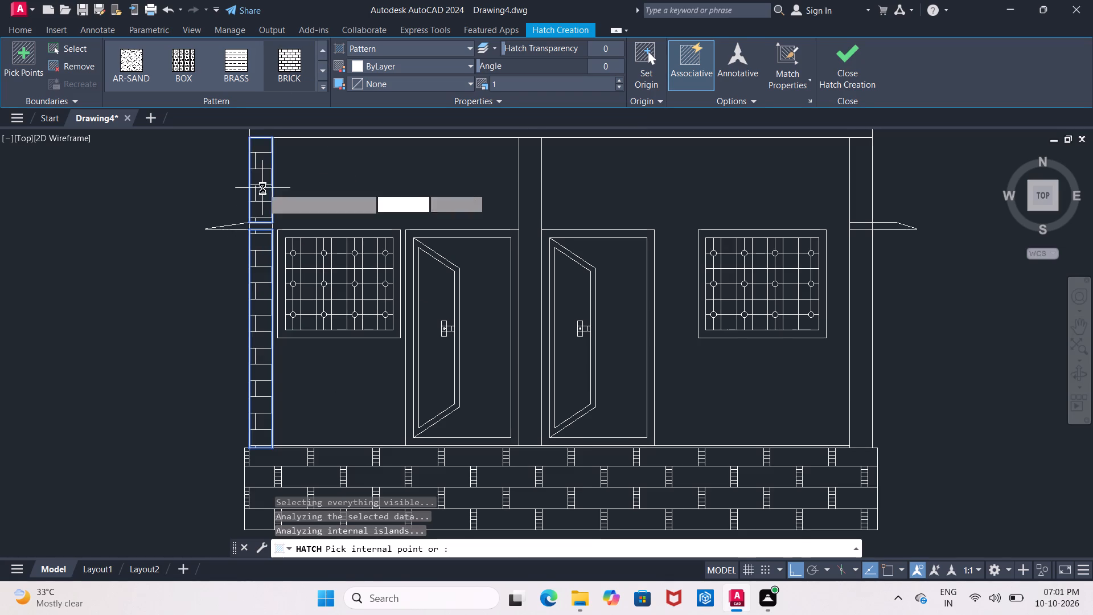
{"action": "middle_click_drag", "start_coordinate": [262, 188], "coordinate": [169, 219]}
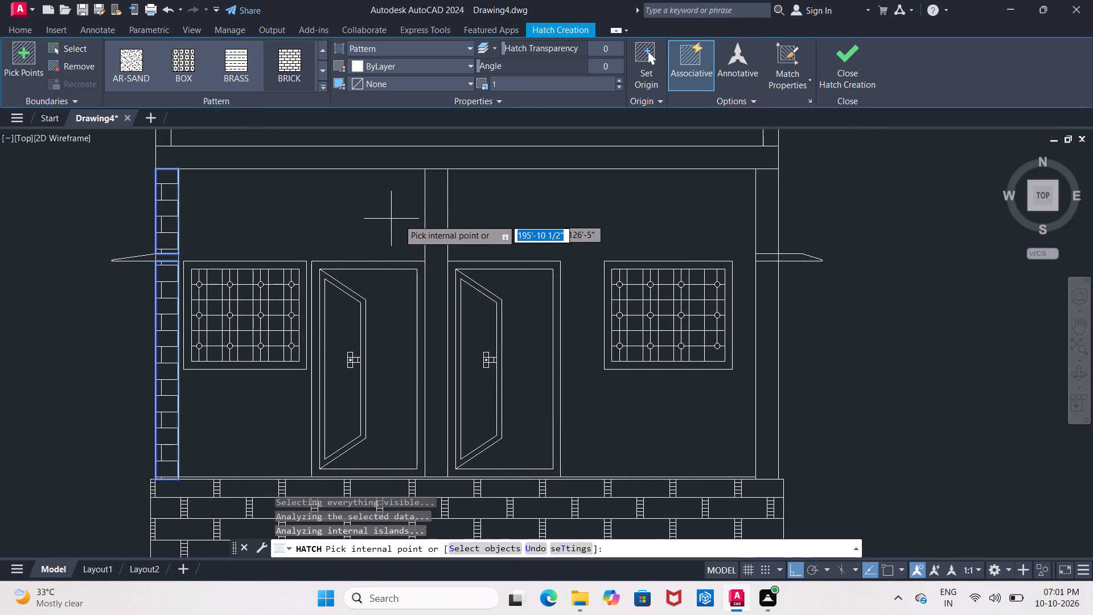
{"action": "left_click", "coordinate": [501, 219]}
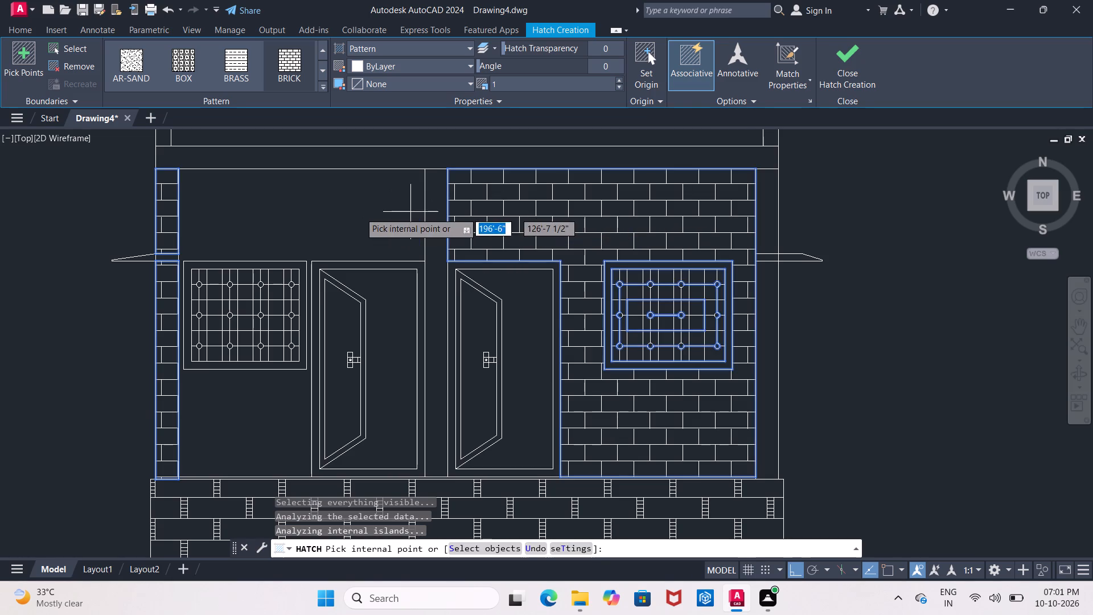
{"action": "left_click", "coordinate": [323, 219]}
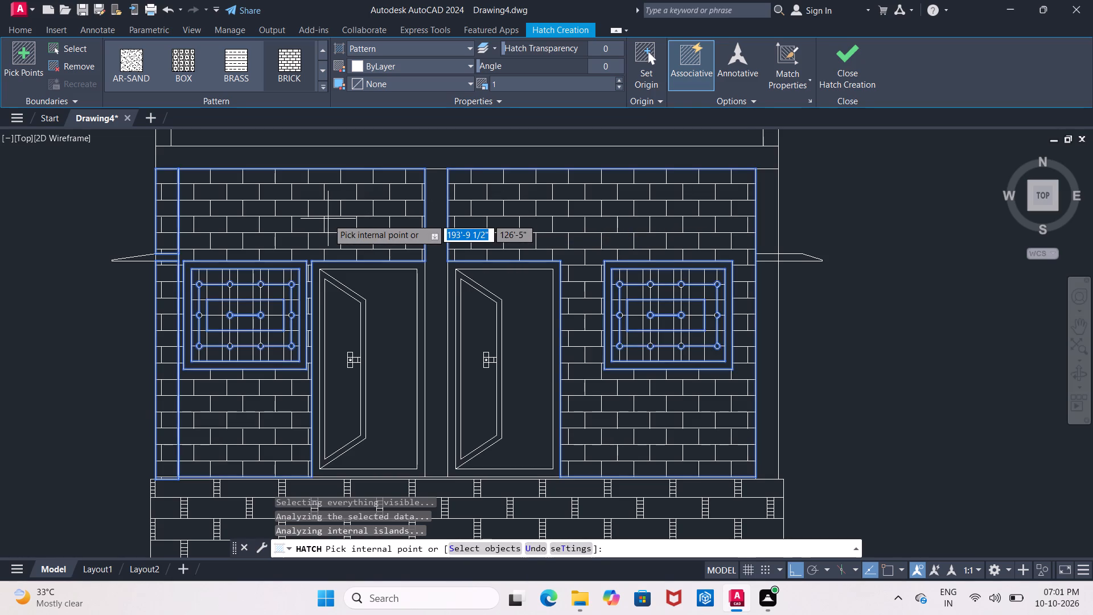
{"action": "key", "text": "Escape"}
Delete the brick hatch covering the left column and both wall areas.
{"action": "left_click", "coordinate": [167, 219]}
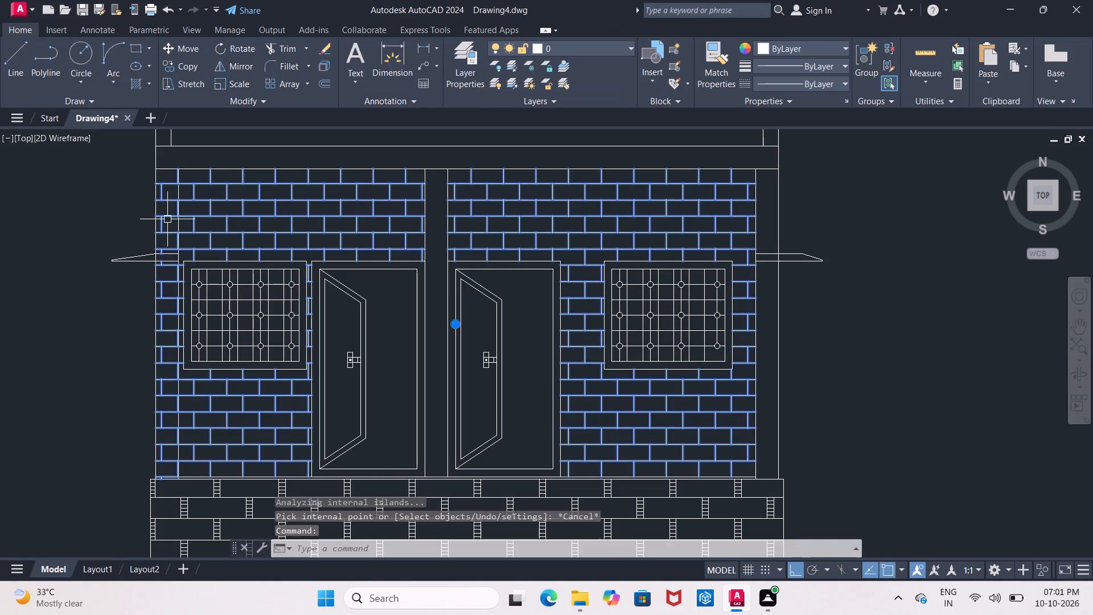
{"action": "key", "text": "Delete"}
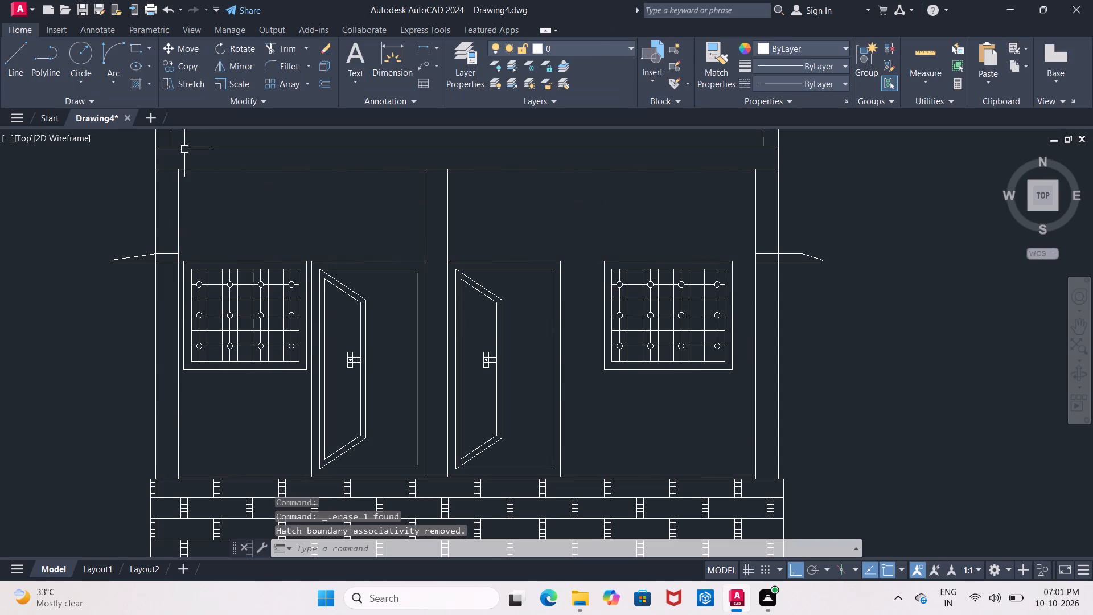
Hatch the two wall areas around the doors and windows and both end strips of the parapet with BRICK at scale 1.
{"action": "left_click", "coordinate": [139, 81]}
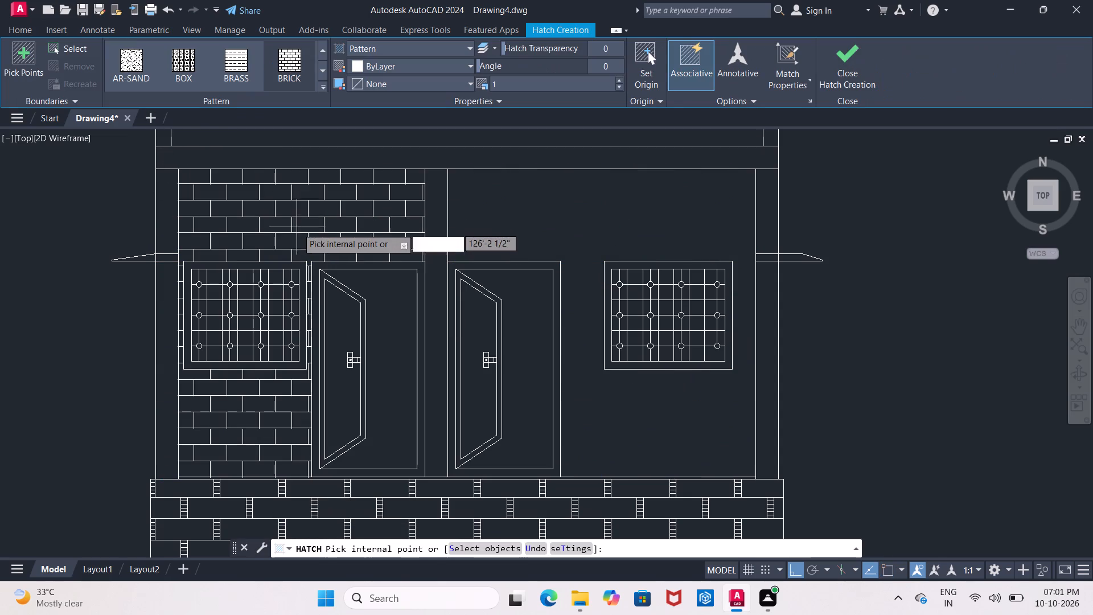
{"action": "left_click", "coordinate": [299, 229]}
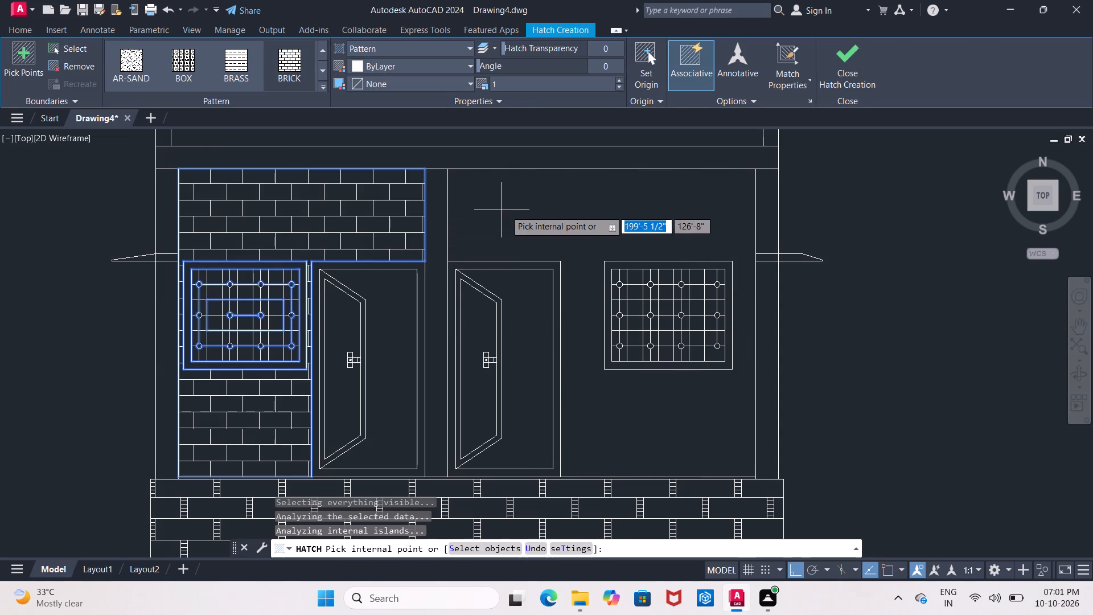
{"action": "left_click", "coordinate": [550, 220]}
{"action": "scroll", "coordinate": [553, 222], "scroll_direction": "down", "scroll_amount": 1}
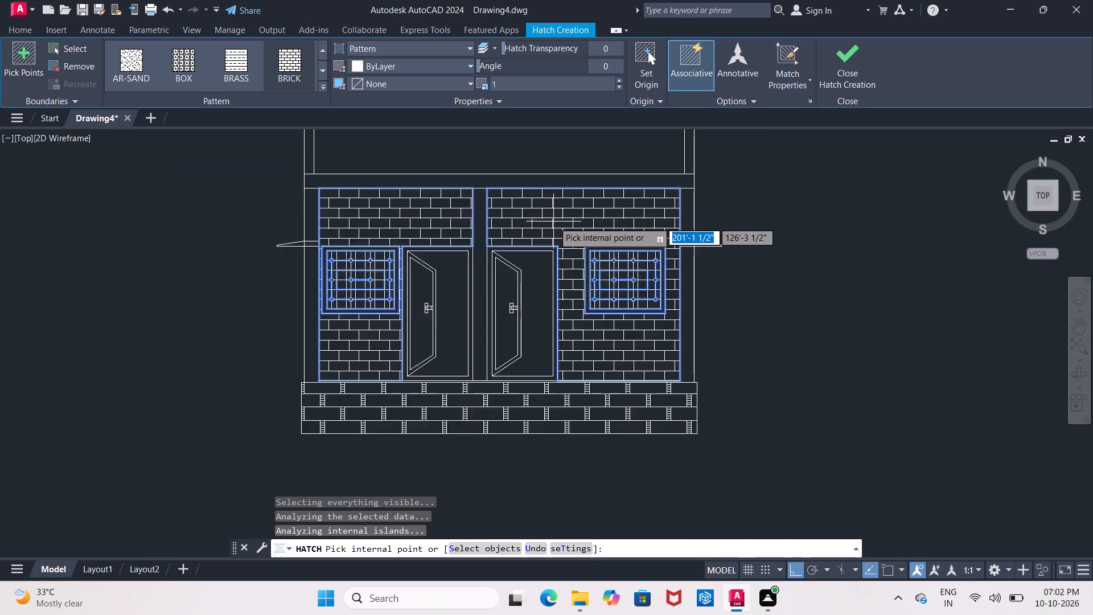
{"action": "scroll", "coordinate": [553, 222], "scroll_direction": "down", "scroll_amount": 1}
{"action": "middle_click", "coordinate": [553, 222]}
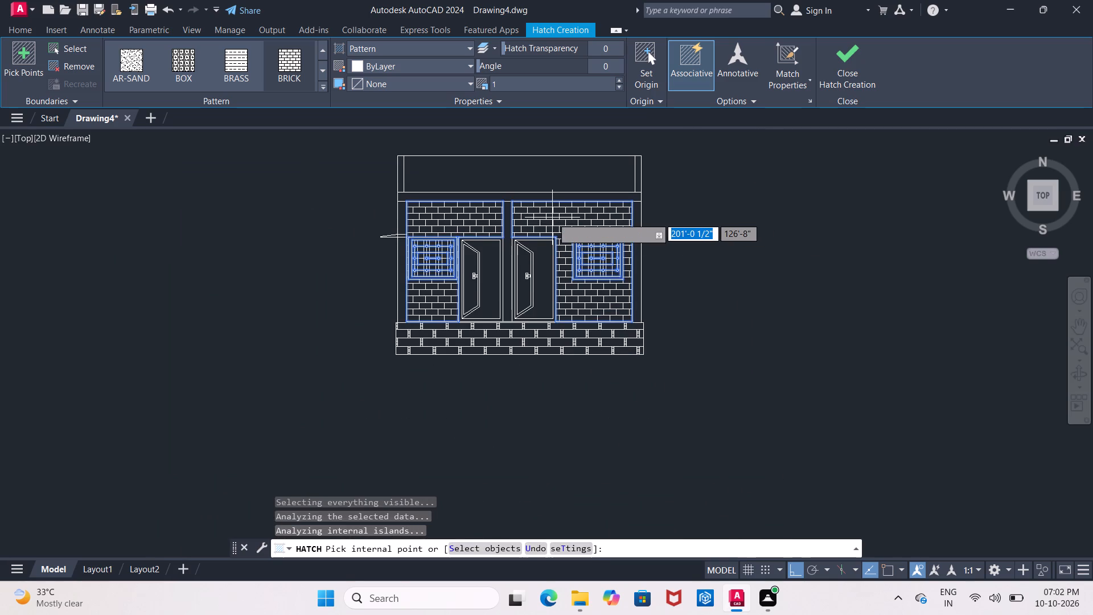
{"action": "left_click", "coordinate": [552, 218]}
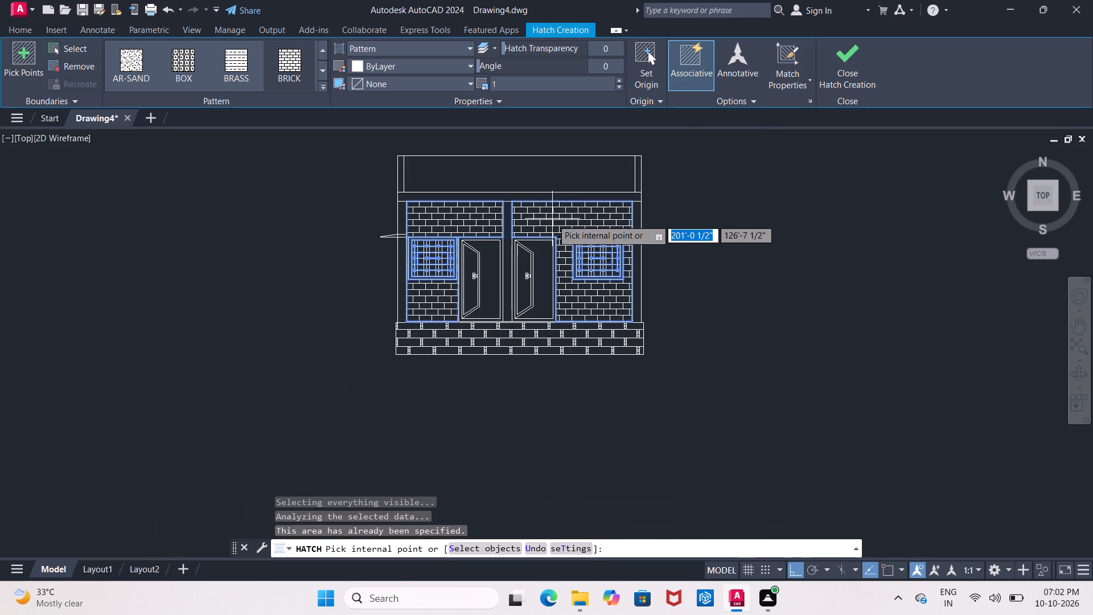
{"action": "scroll", "coordinate": [396, 181], "scroll_direction": "up", "scroll_amount": 1}
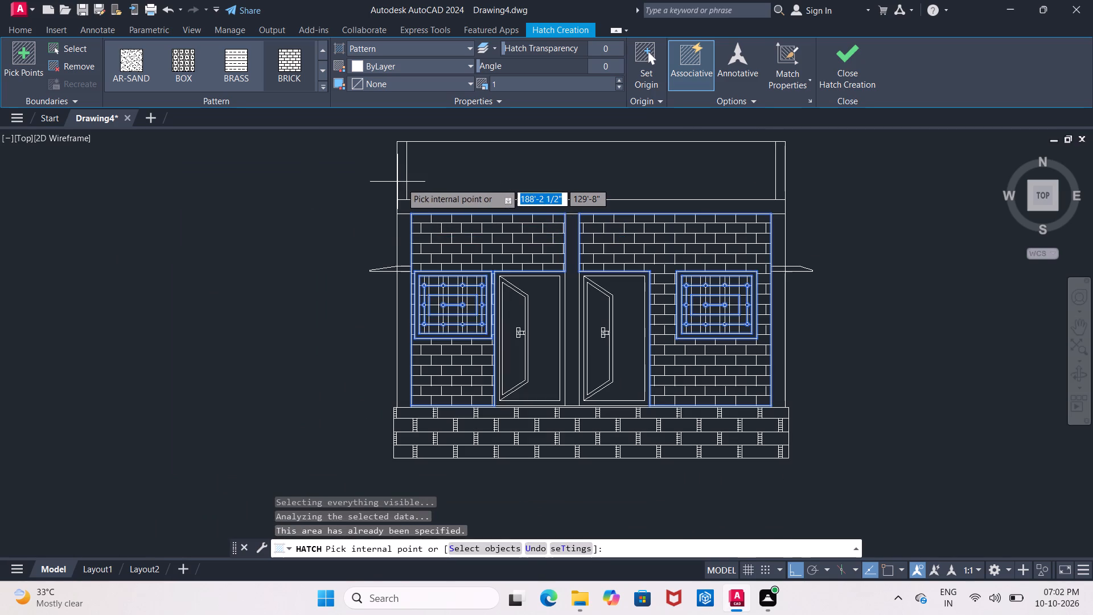
{"action": "left_click", "coordinate": [405, 183]}
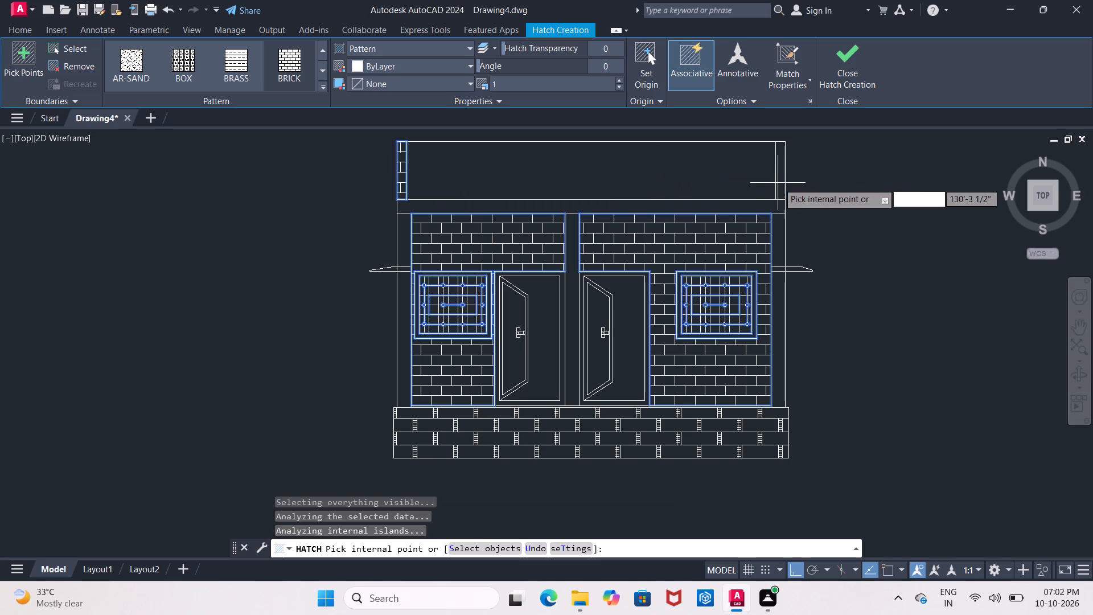
{"action": "left_click", "coordinate": [782, 183]}
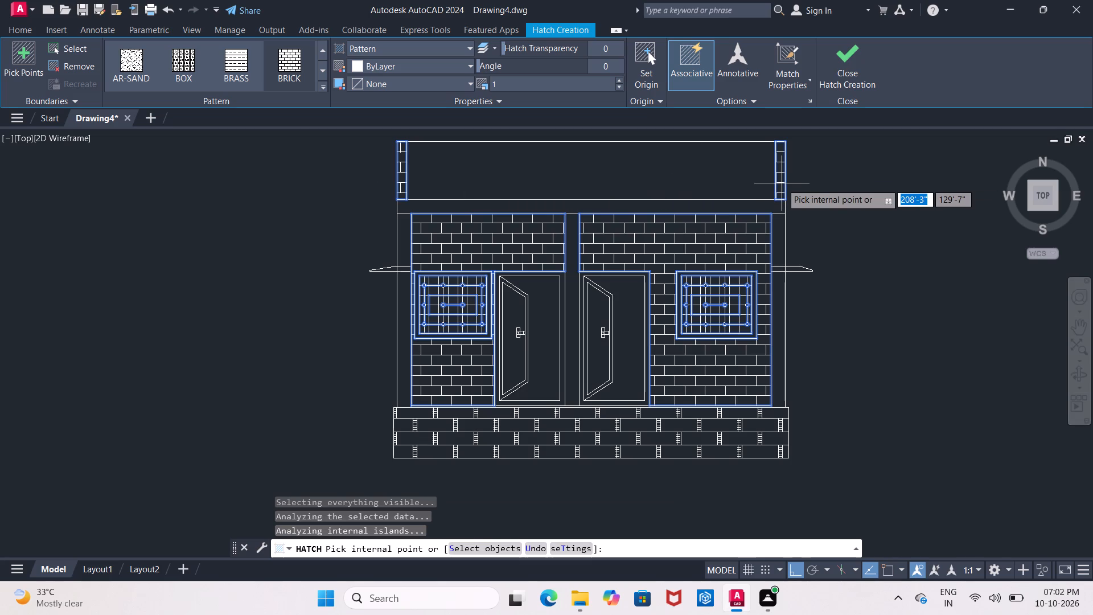
{"action": "key", "text": "Escape"}
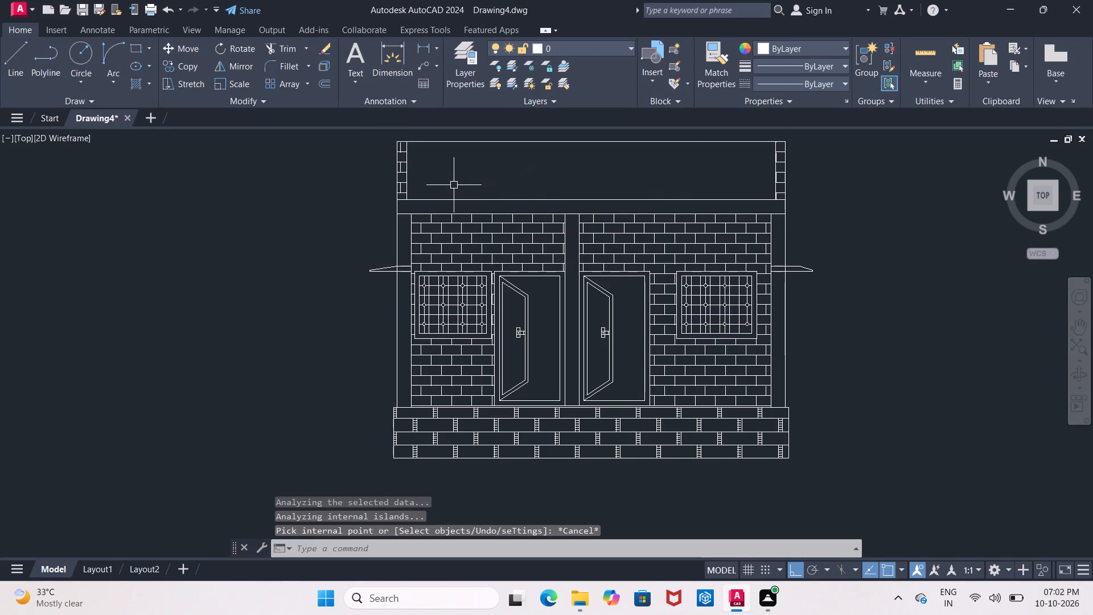
Hatch the horizontal band between the parapet and the walls with the AR-RROOF pattern at scale 0.9.
{"action": "left_click", "coordinate": [134, 86]}
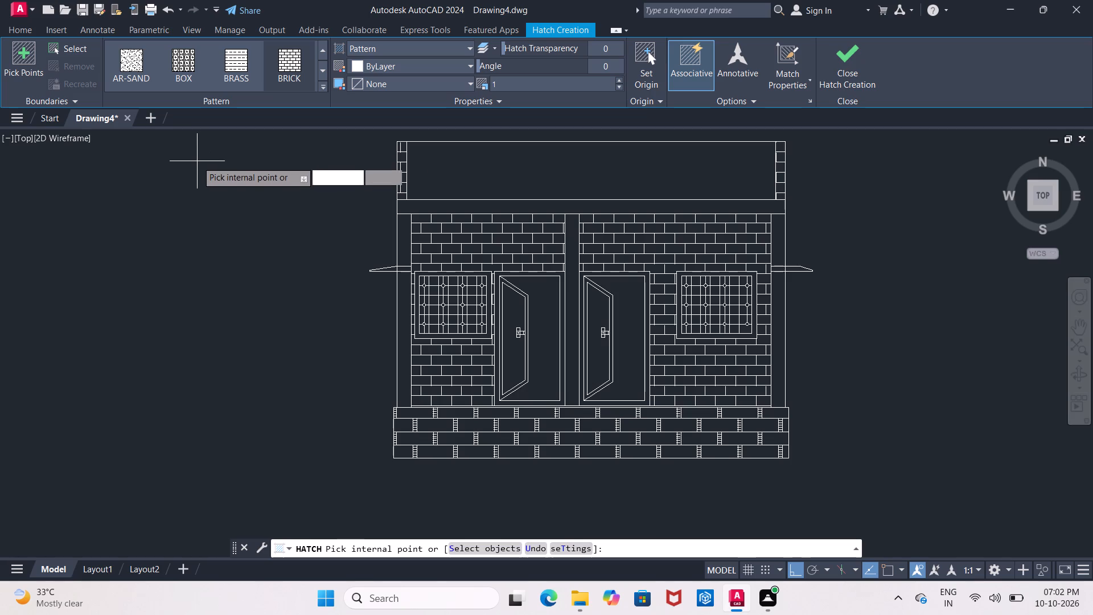
{"action": "left_click", "coordinate": [320, 64]}
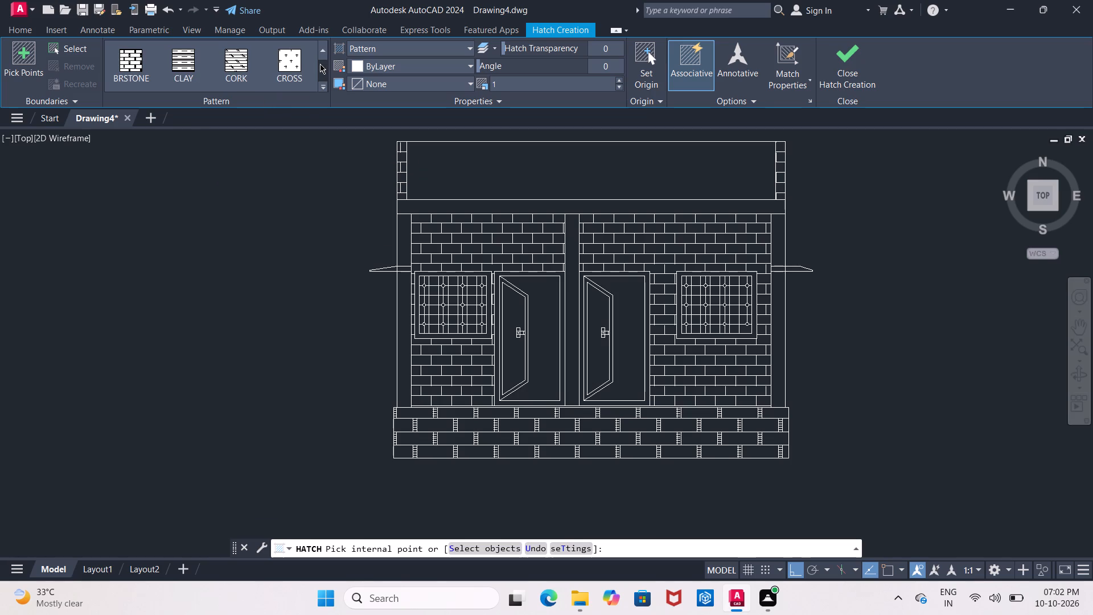
{"action": "left_click", "coordinate": [320, 64]}
{"action": "left_click", "coordinate": [320, 64]}
{"action": "left_click", "coordinate": [320, 64]}
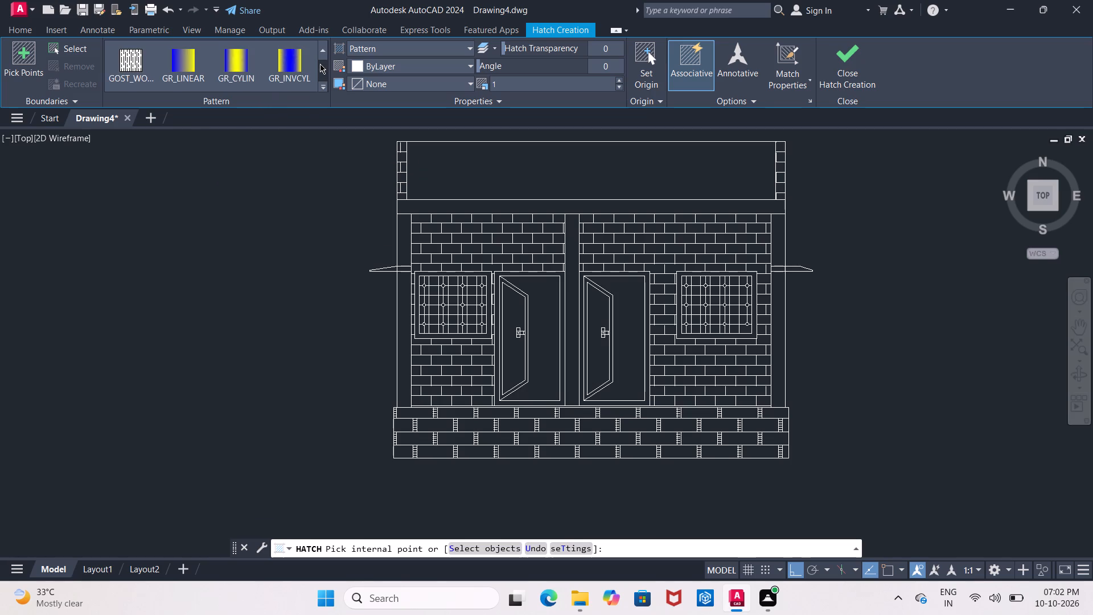
{"action": "double_click", "coordinate": [320, 64]}
{"action": "left_click", "coordinate": [320, 64]}
{"action": "left_click", "coordinate": [320, 64]}
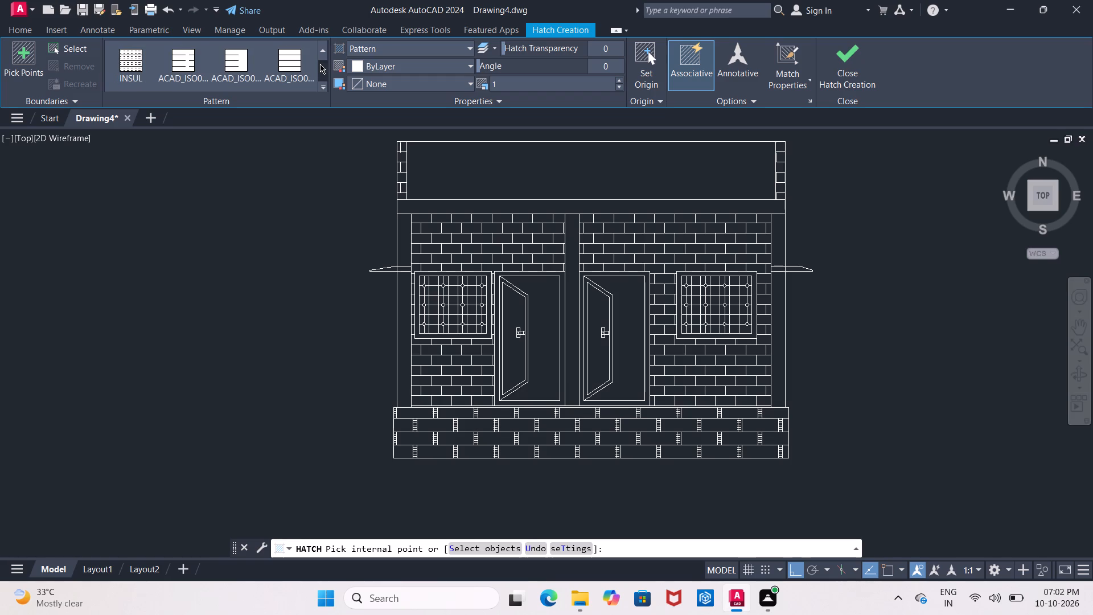
{"action": "triple_click", "coordinate": [320, 64]}
{"action": "triple_click", "coordinate": [320, 64]}
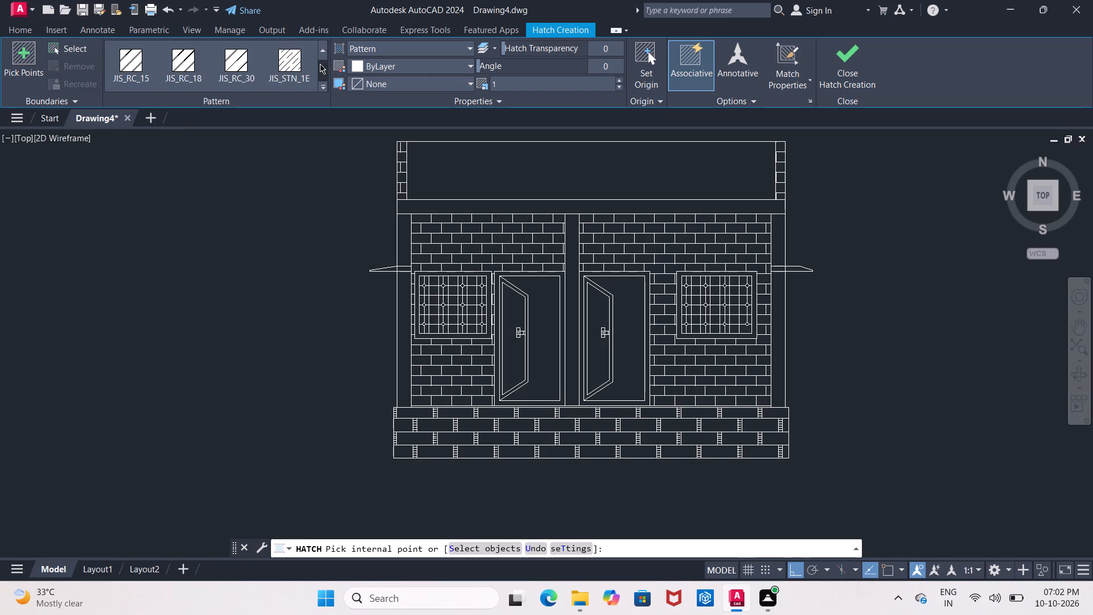
{"action": "left_click", "coordinate": [320, 64]}
{"action": "left_click", "coordinate": [320, 64]}
{"action": "double_click", "coordinate": [320, 64]}
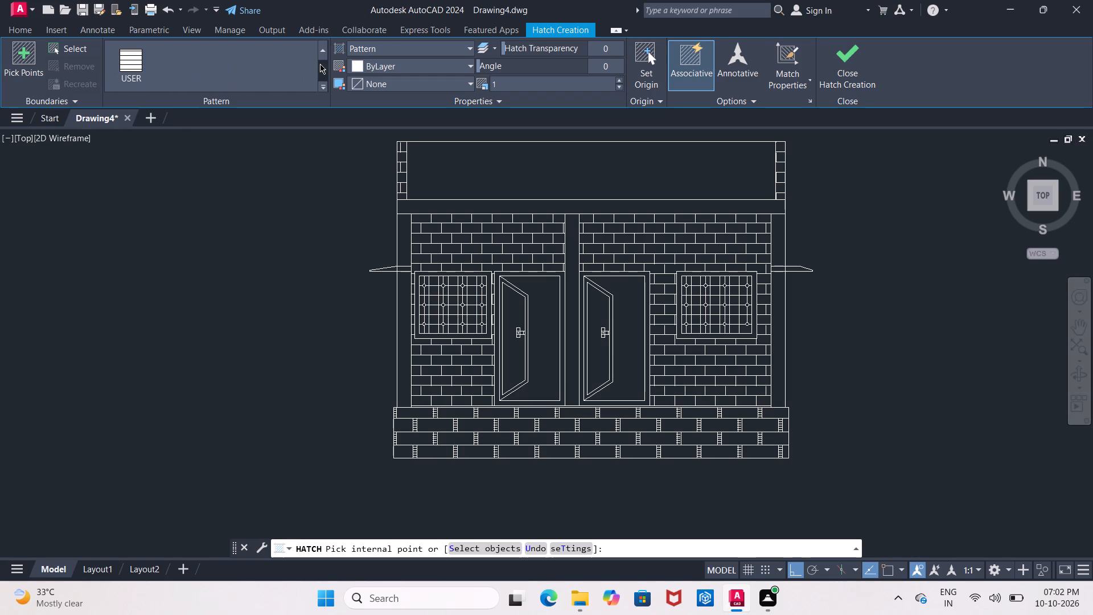
{"action": "left_click", "coordinate": [322, 53]}
{"action": "triple_click", "coordinate": [322, 53]}
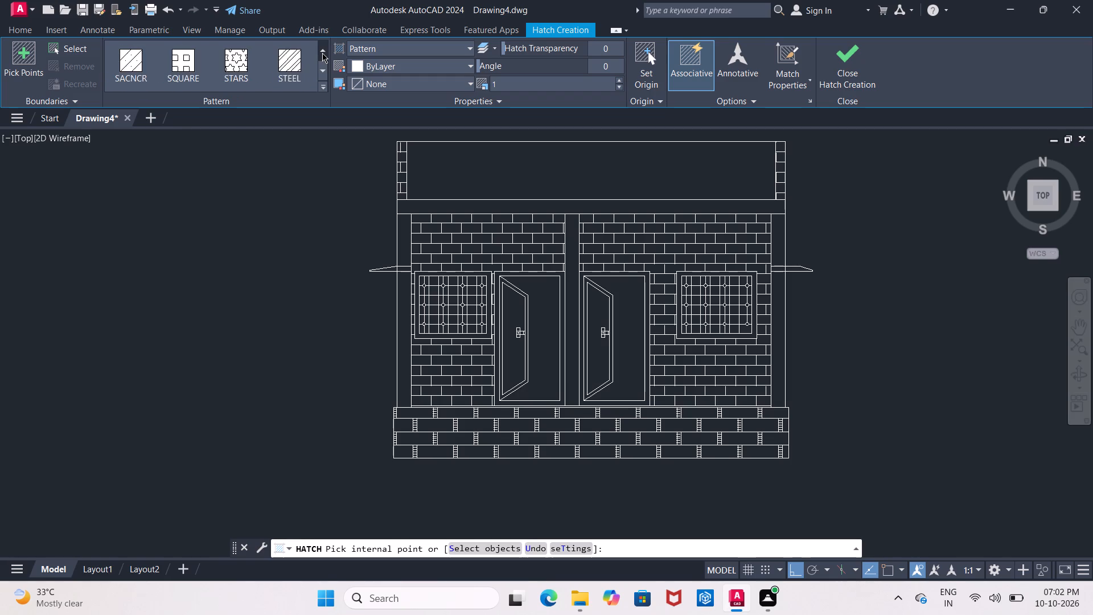
{"action": "triple_click", "coordinate": [322, 53]}
{"action": "triple_click", "coordinate": [322, 53]}
{"action": "triple_click", "coordinate": [322, 53]}
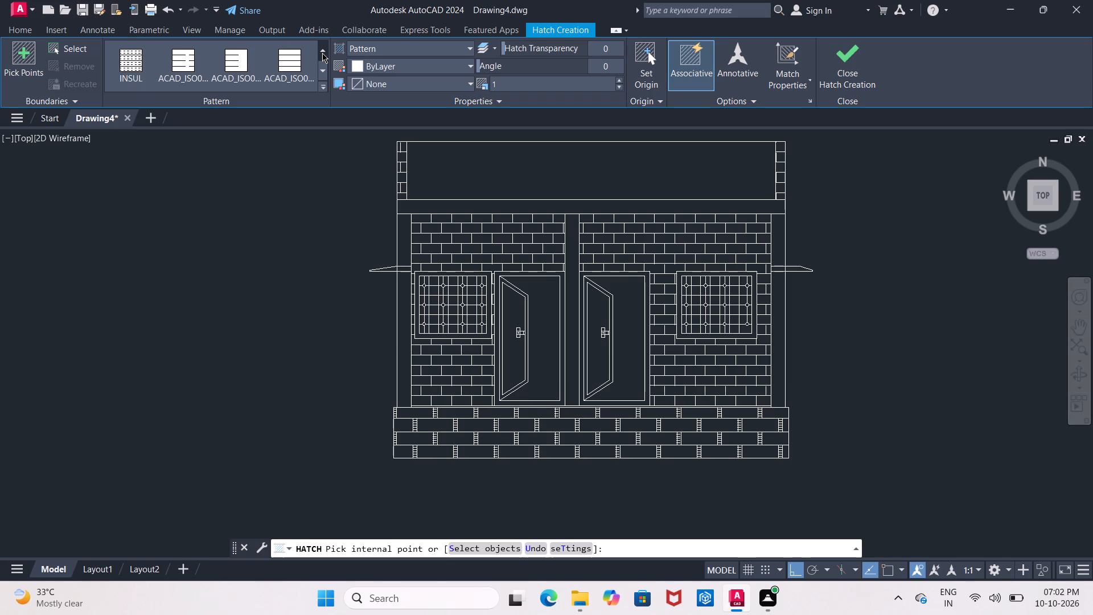
{"action": "double_click", "coordinate": [322, 53]}
{"action": "left_click", "coordinate": [322, 53]}
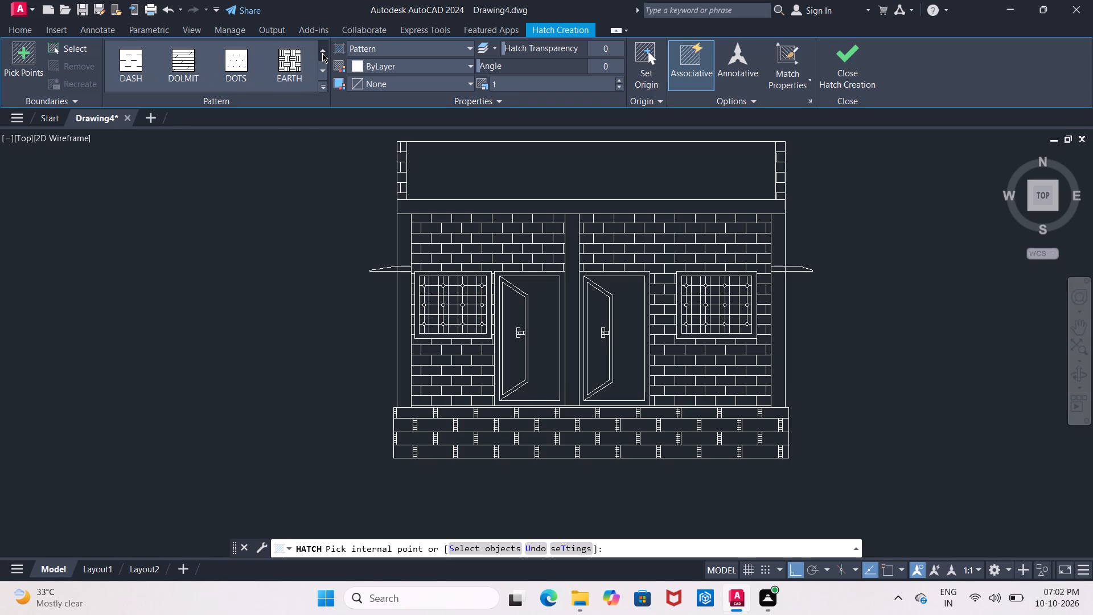
{"action": "left_click", "coordinate": [322, 53]}
{"action": "left_click", "coordinate": [322, 53]}
{"action": "left_click", "coordinate": [322, 53]}
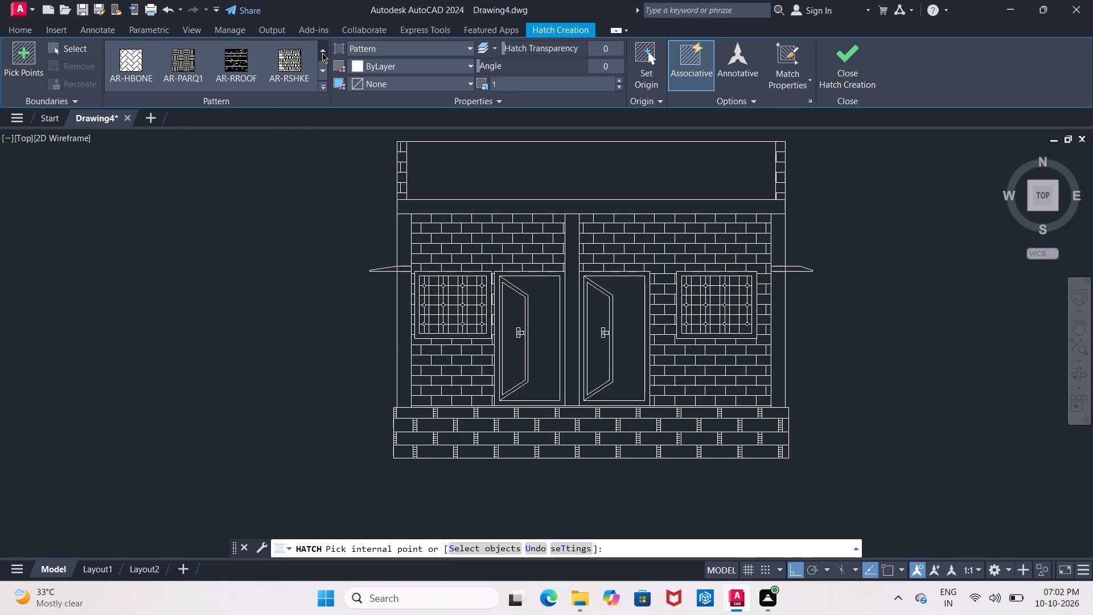
{"action": "left_click", "coordinate": [233, 66]}
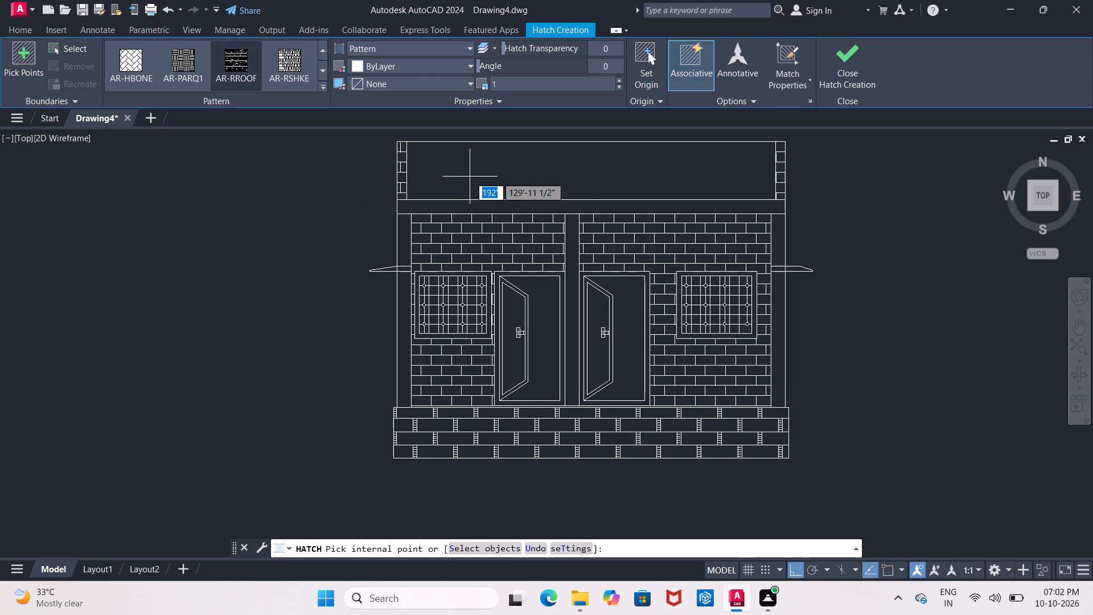
{"action": "left_click", "coordinate": [475, 208]}
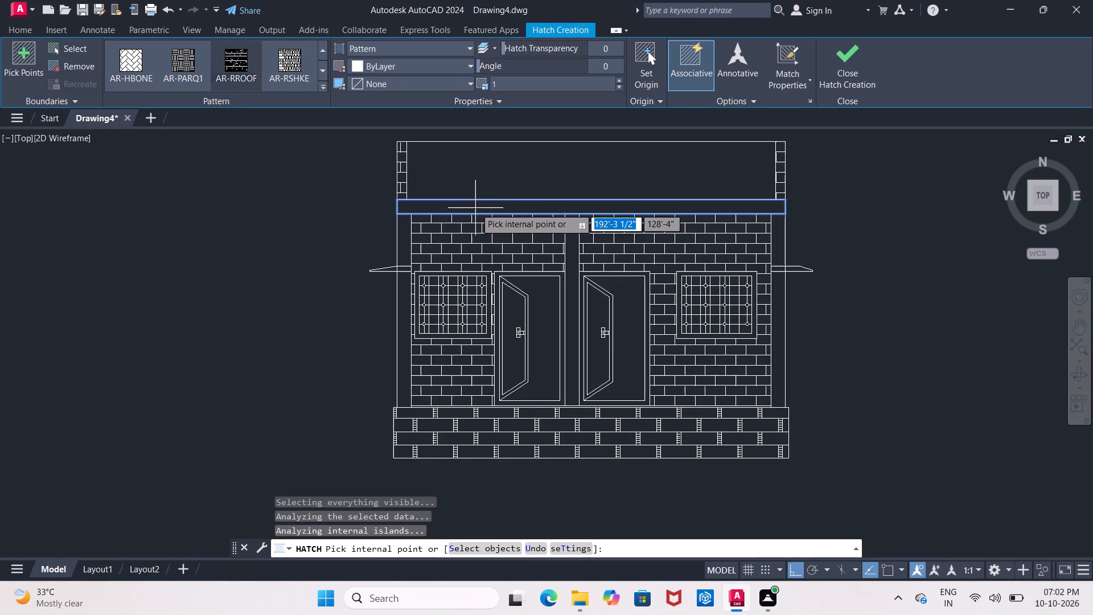
{"action": "left_click", "coordinate": [475, 208]}
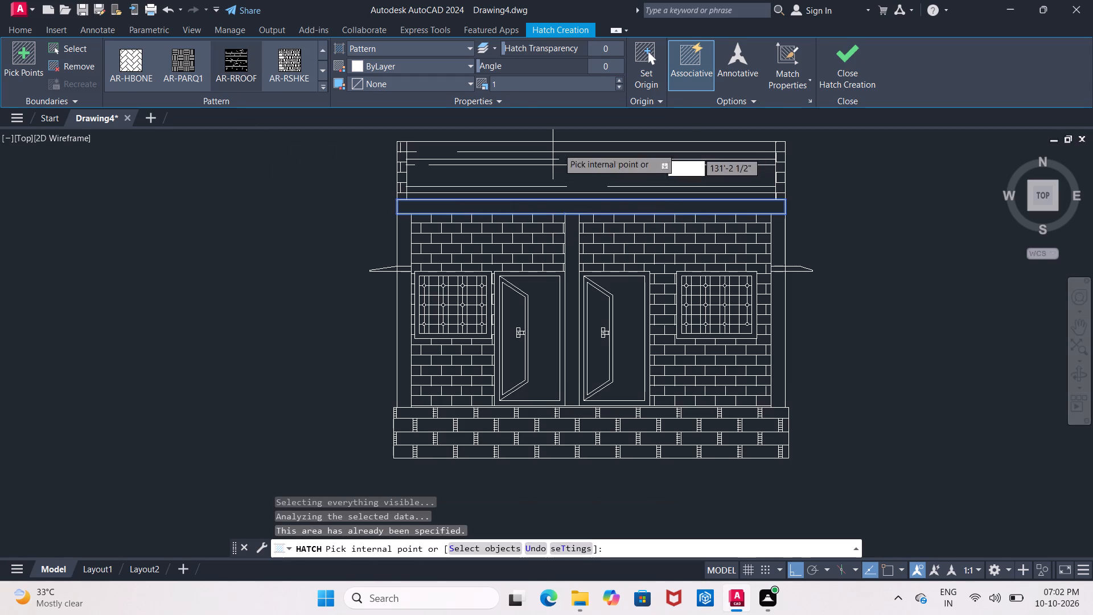
{"action": "left_click", "coordinate": [621, 79]}
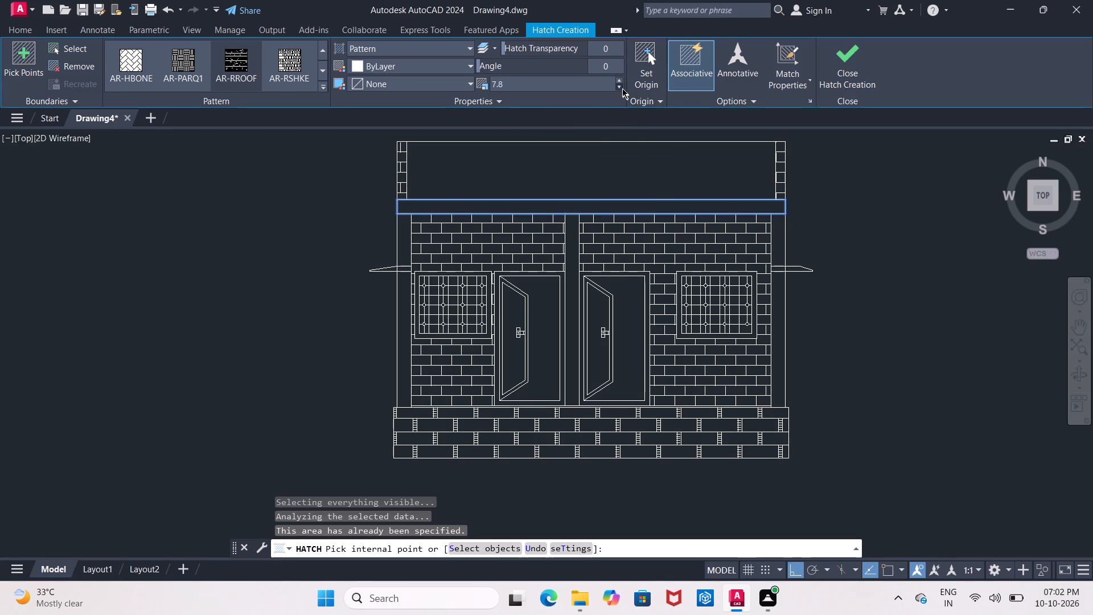
{"action": "left_click", "coordinate": [621, 88]}
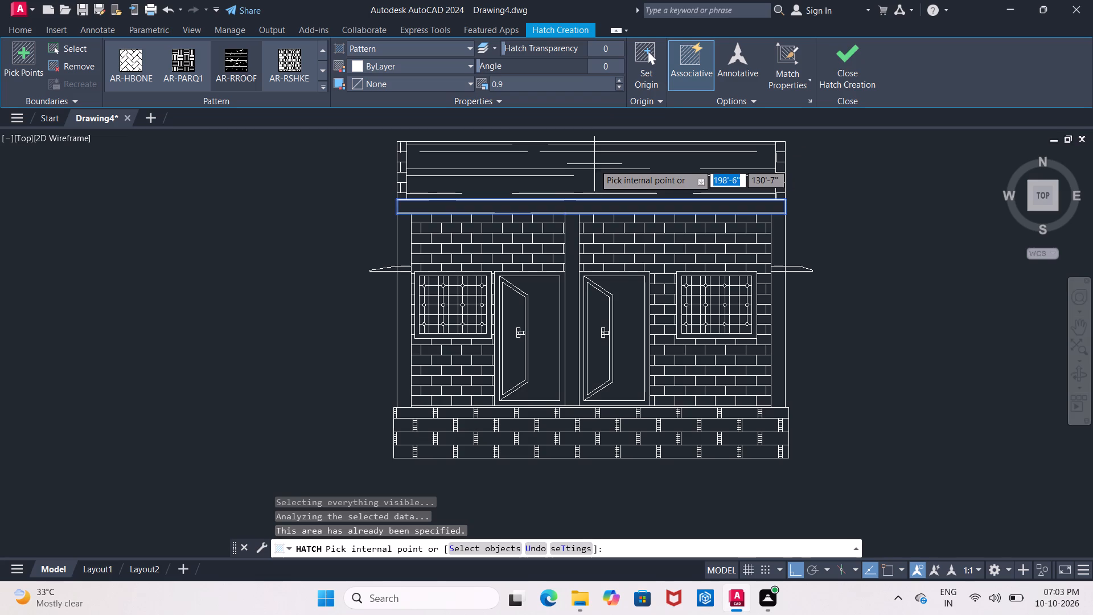
{"action": "key", "text": "Escape"}
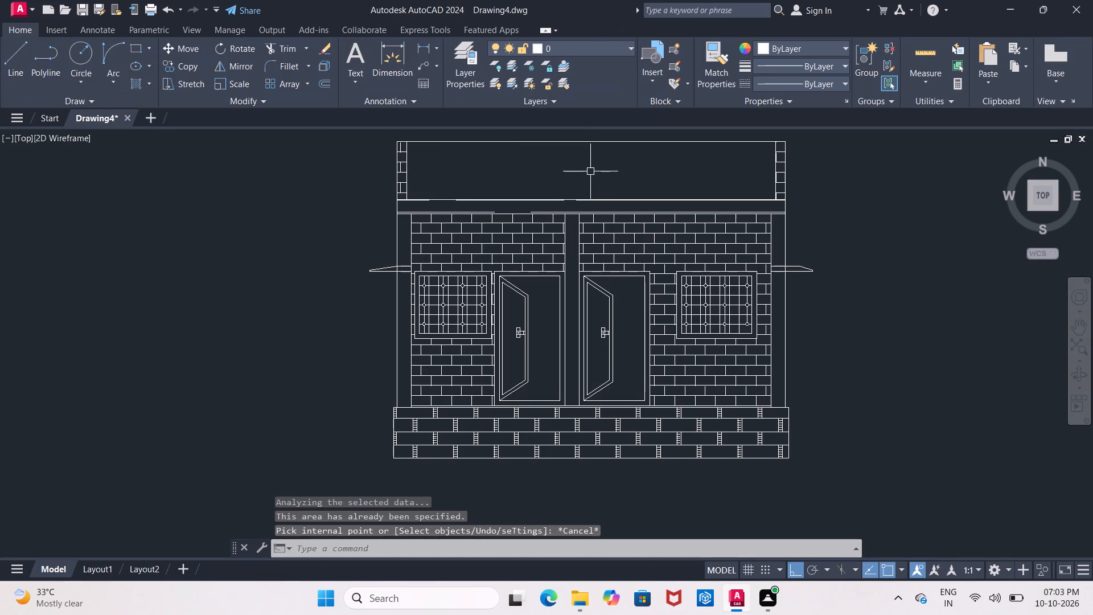
Change the hatch in the band below the parapet to the AR-CONC pattern at scale 0.9.
{"action": "left_click", "coordinate": [576, 210]}
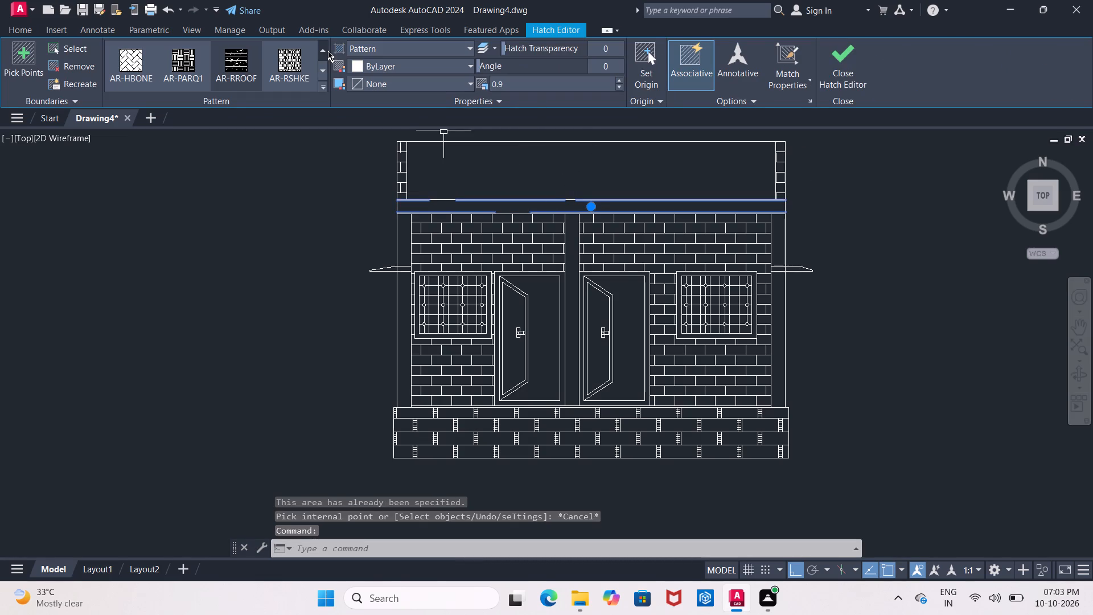
{"action": "left_click", "coordinate": [328, 51]}
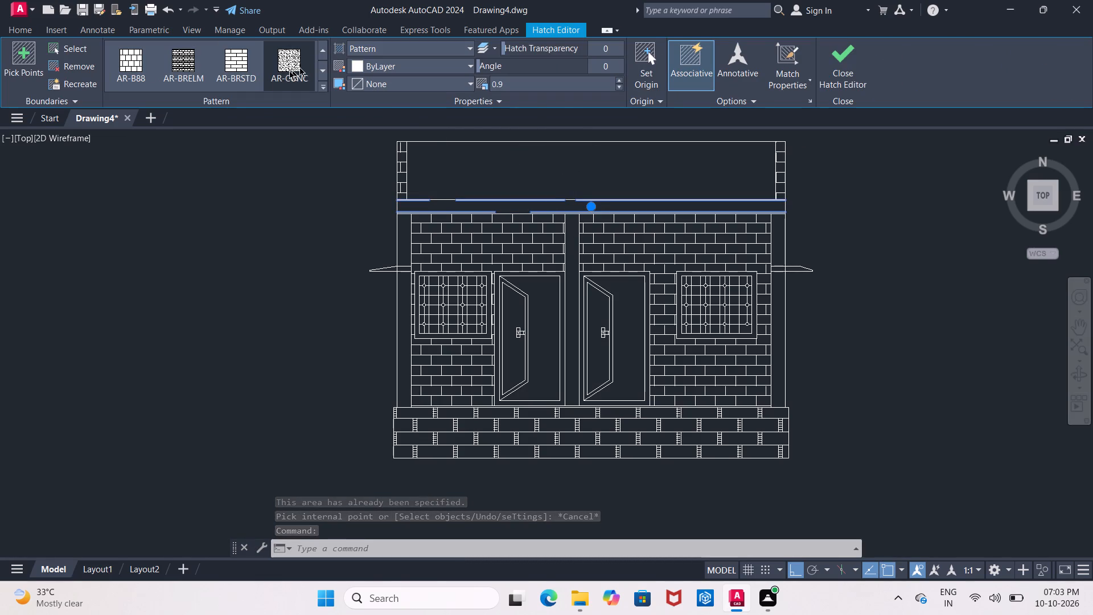
{"action": "left_click", "coordinate": [289, 68]}
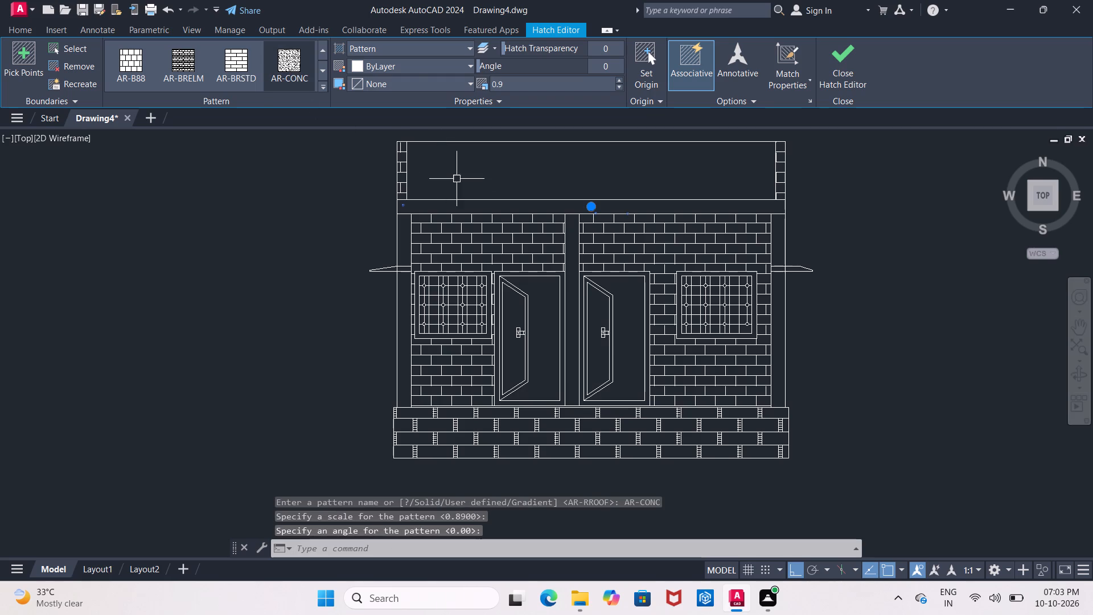
{"action": "left_click", "coordinate": [483, 206]}
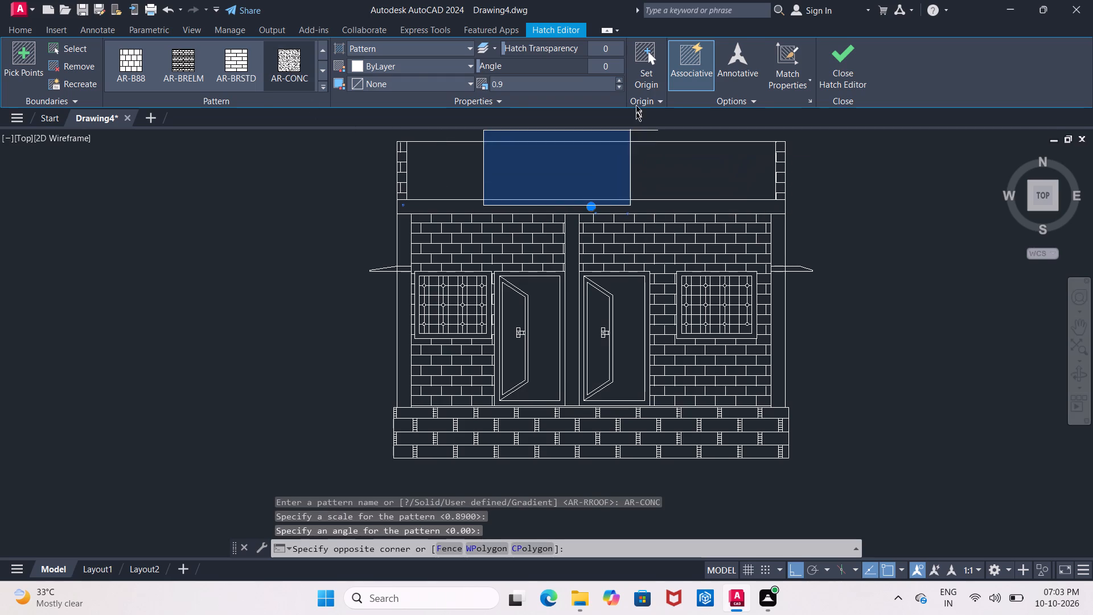
{"action": "key", "text": "Escape"}
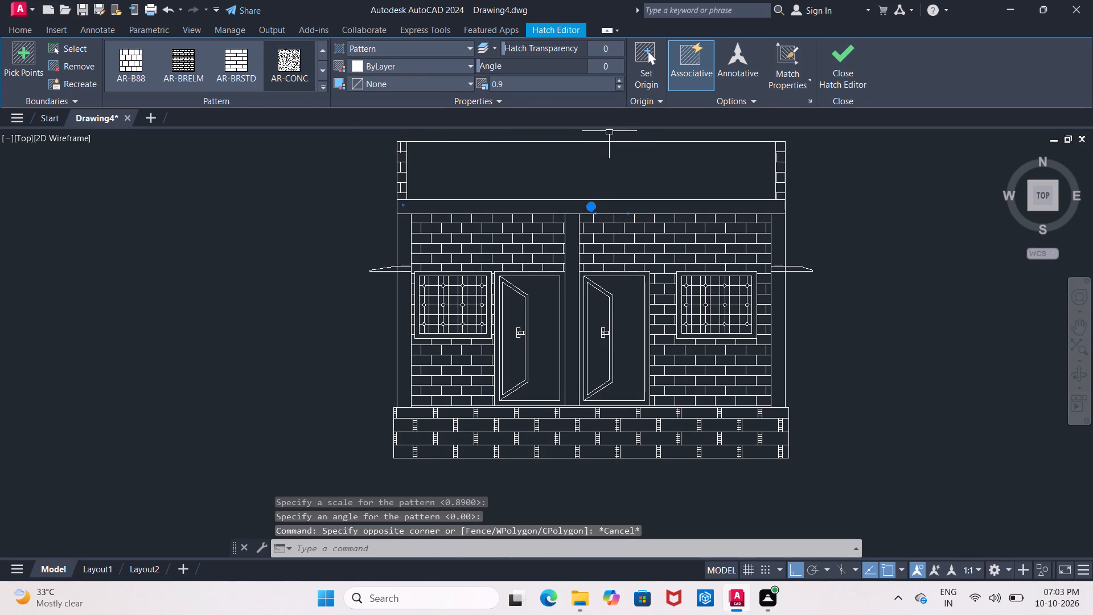
{"action": "left_click", "coordinate": [617, 87]}
{"action": "left_click", "coordinate": [617, 87]}
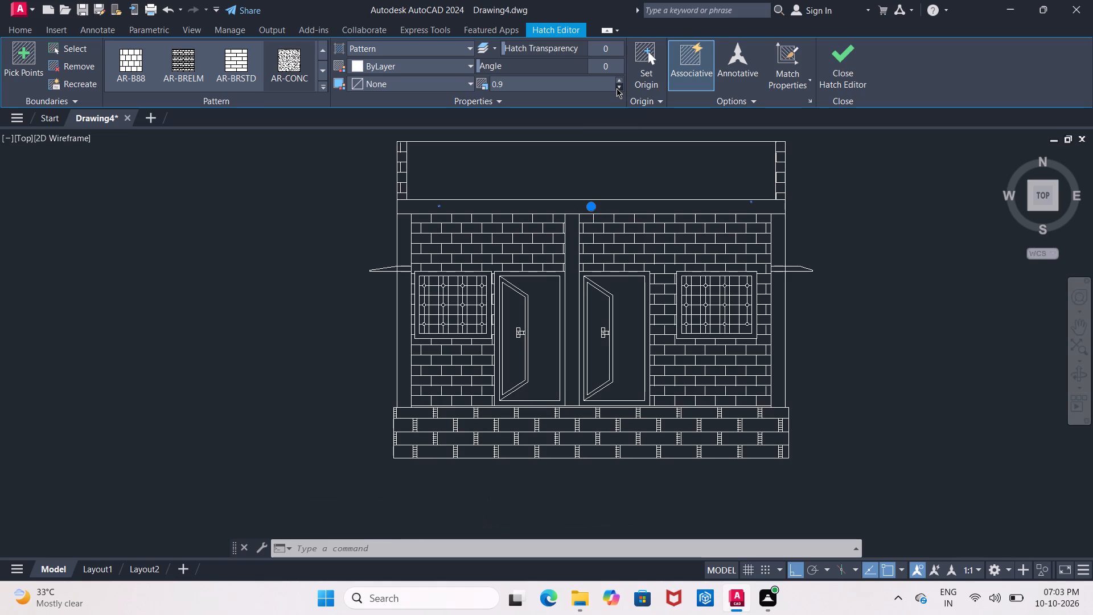
{"action": "left_click", "coordinate": [617, 83]}
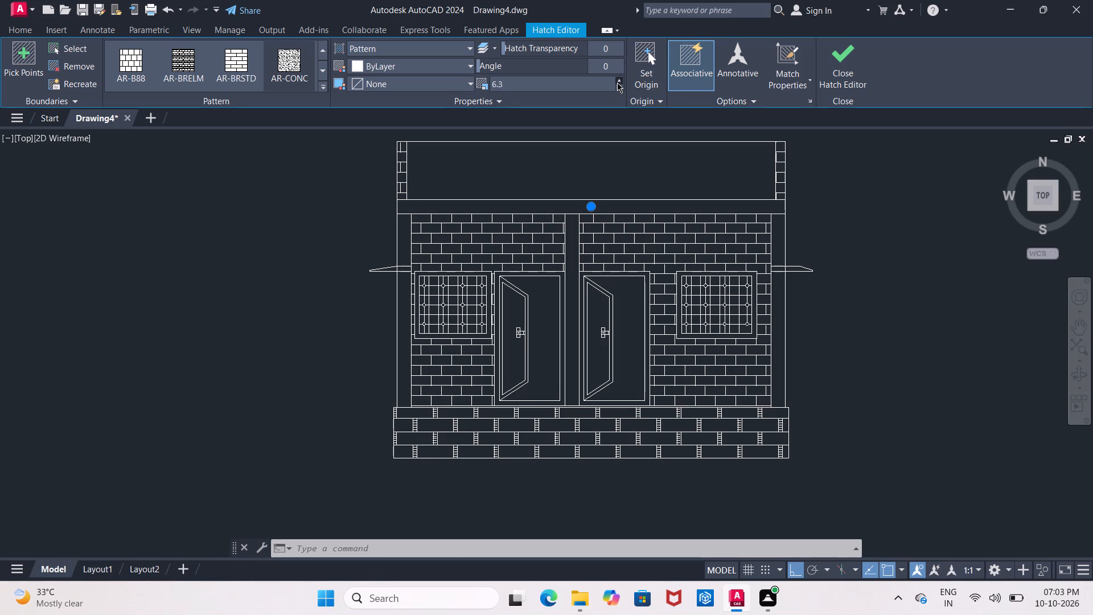
{"action": "left_click", "coordinate": [617, 85]}
Add the brick wall hatch to the selection and examine the pattern properties of both selected hatches.
{"action": "left_click", "coordinate": [499, 256]}
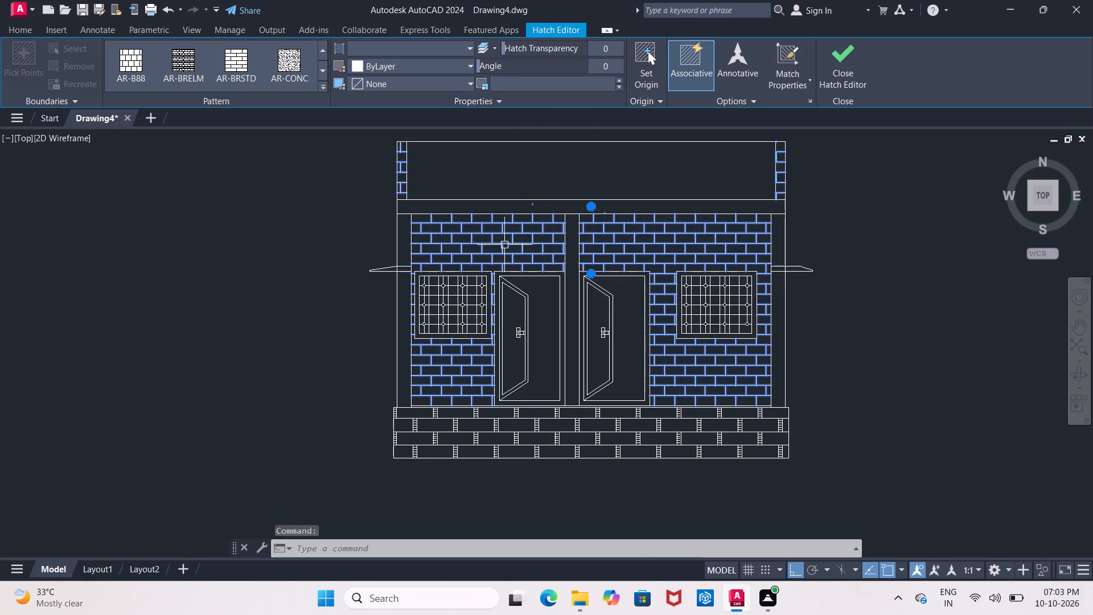
{"action": "right_click", "coordinate": [504, 243]}
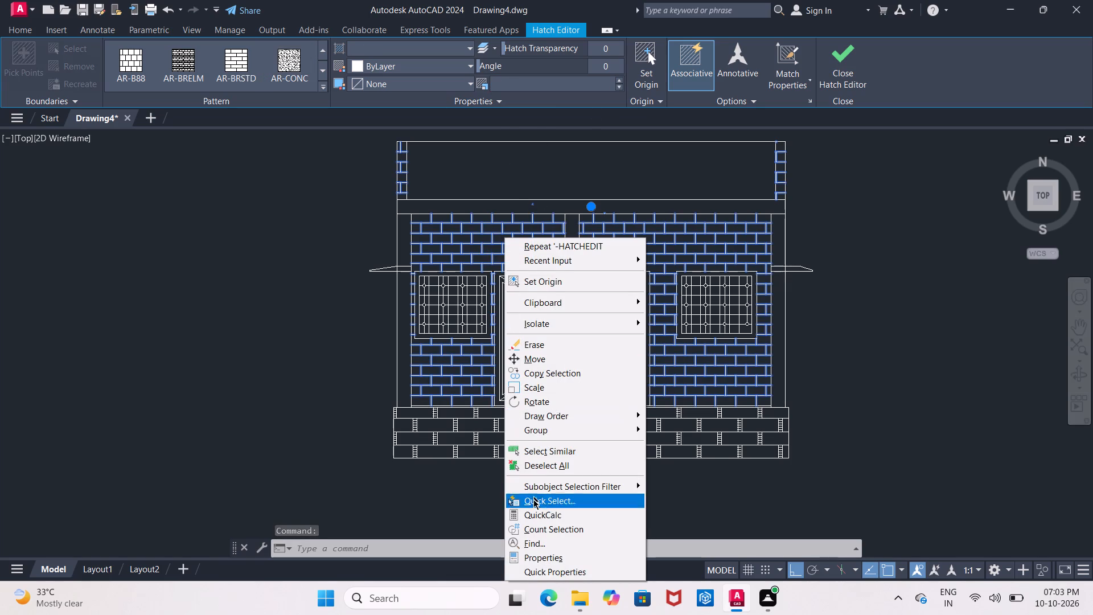
{"action": "left_click", "coordinate": [538, 553]}
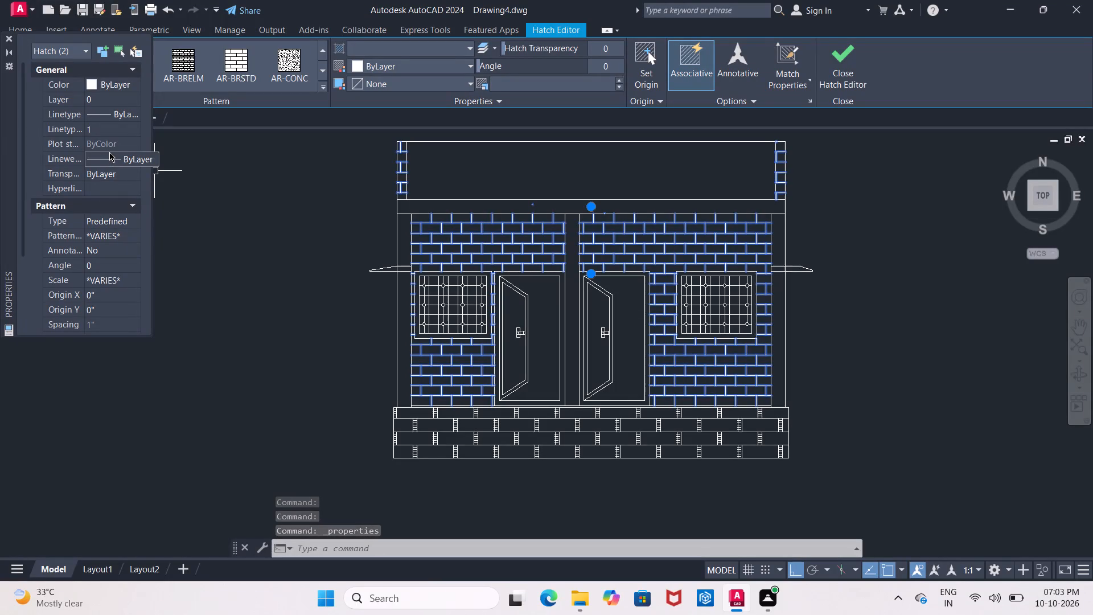
{"action": "scroll", "coordinate": [101, 154], "scroll_direction": "down", "scroll_amount": 3}
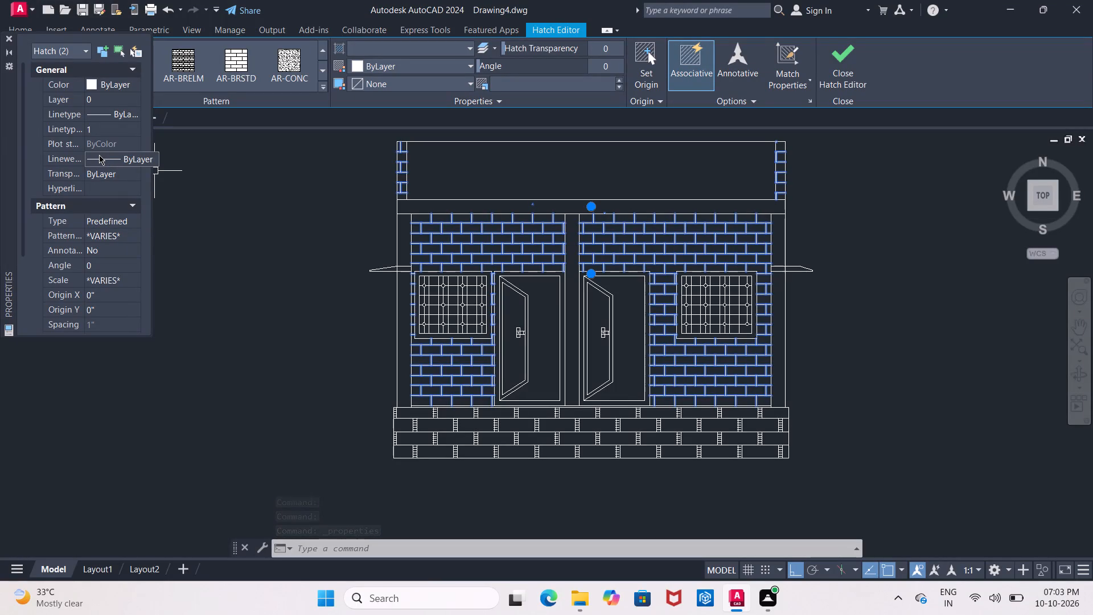
{"action": "scroll", "coordinate": [99, 155], "scroll_direction": "down", "scroll_amount": 2}
{"action": "scroll", "coordinate": [97, 158], "scroll_direction": "up", "scroll_amount": 4}
{"action": "scroll", "coordinate": [56, 188], "scroll_direction": "up", "scroll_amount": 2}
{"action": "scroll", "coordinate": [56, 187], "scroll_direction": "down", "scroll_amount": 4}
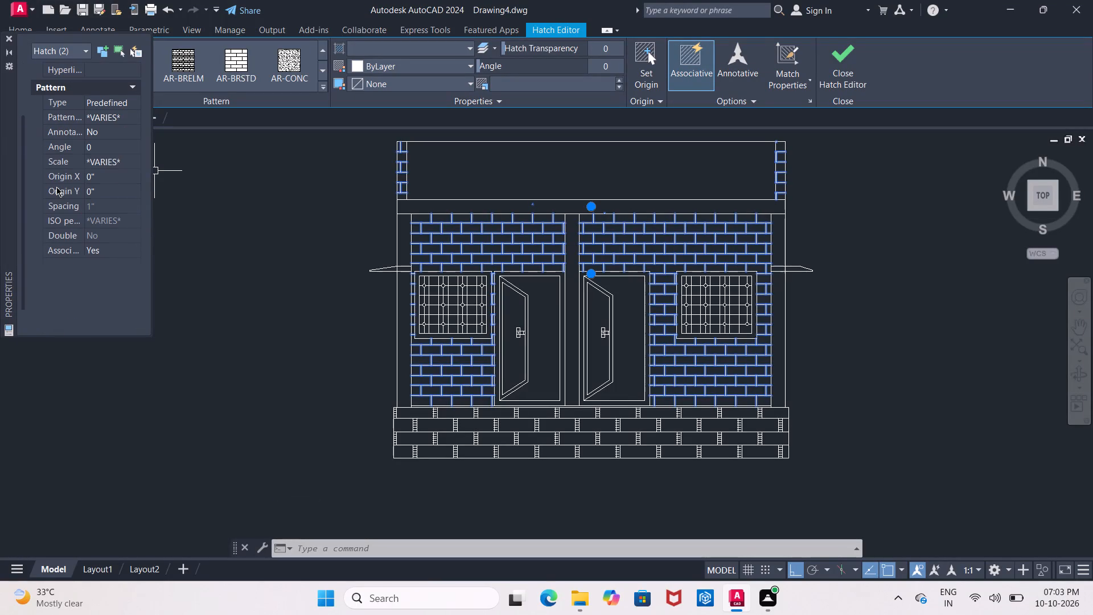
{"action": "scroll", "coordinate": [56, 187], "scroll_direction": "down", "scroll_amount": 2}
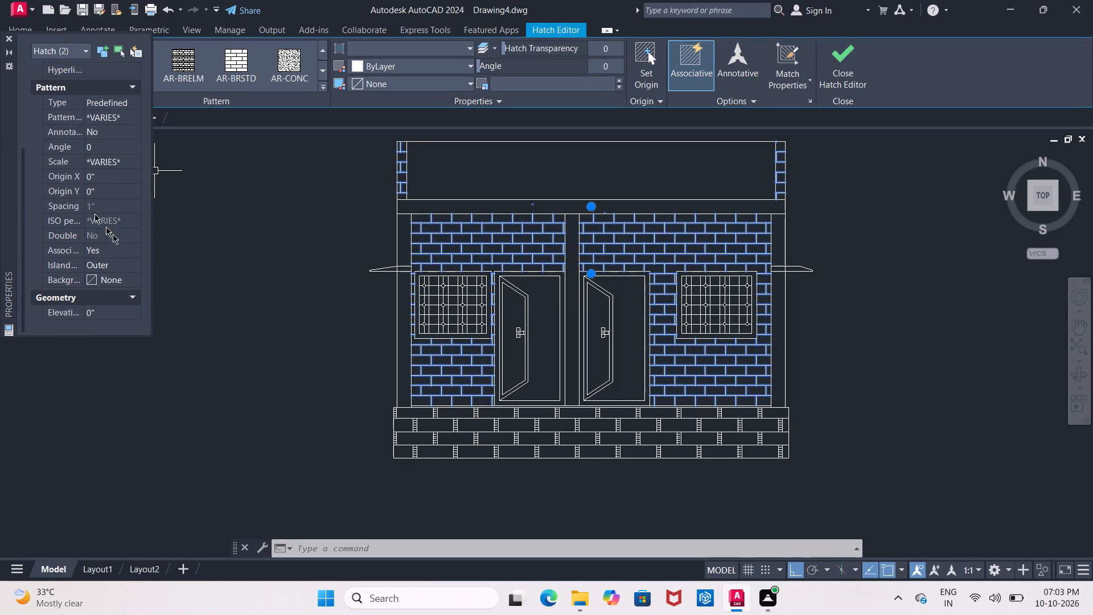
{"action": "left_click", "coordinate": [183, 262]}
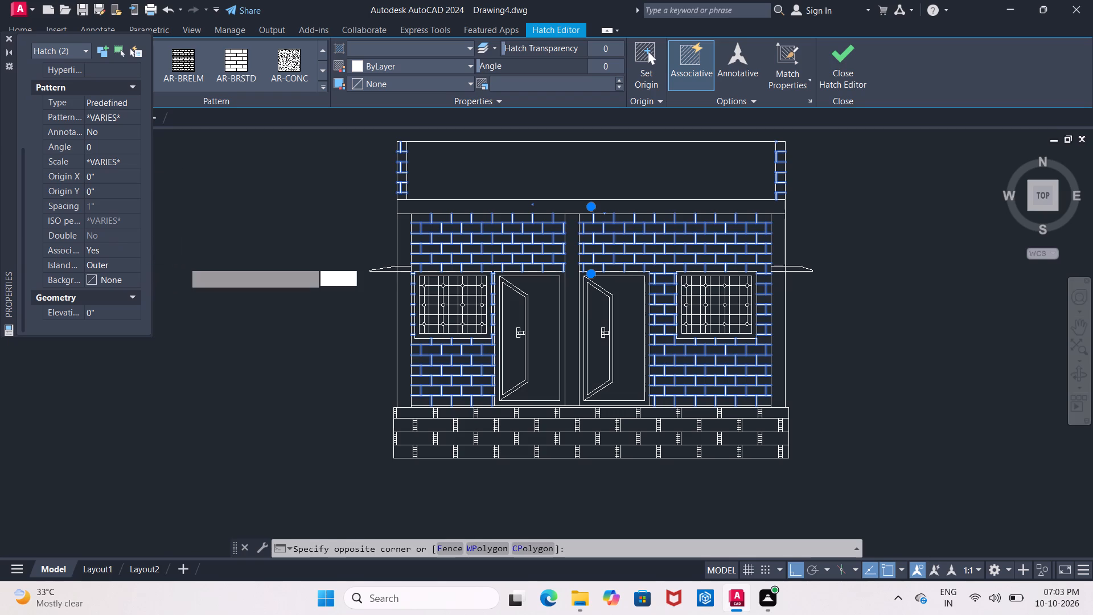
{"action": "key", "text": "Escape"}
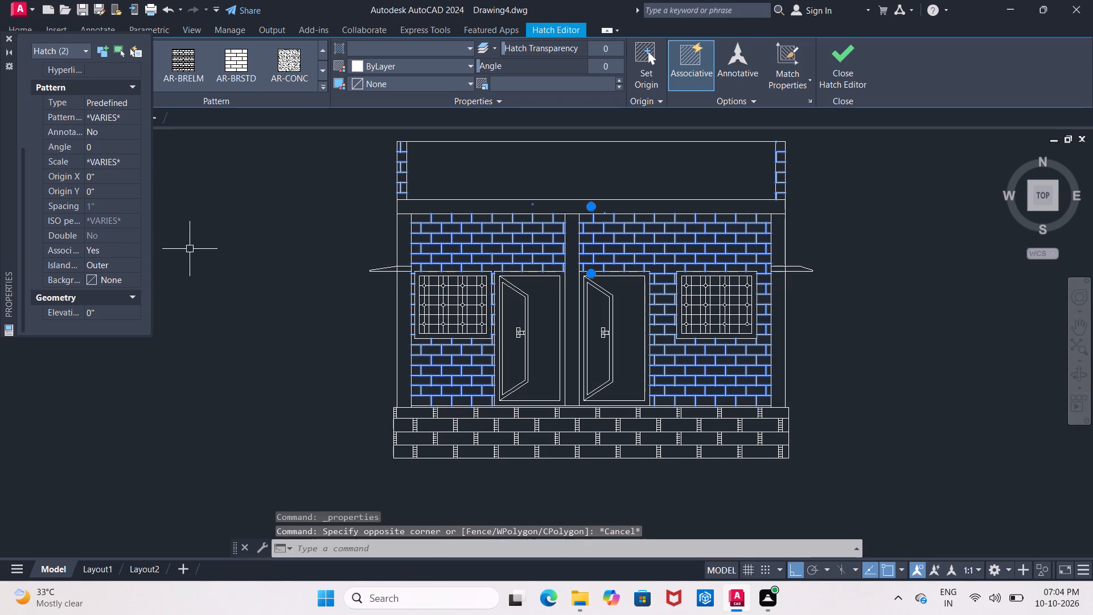
{"action": "left_click", "coordinate": [10, 43]}
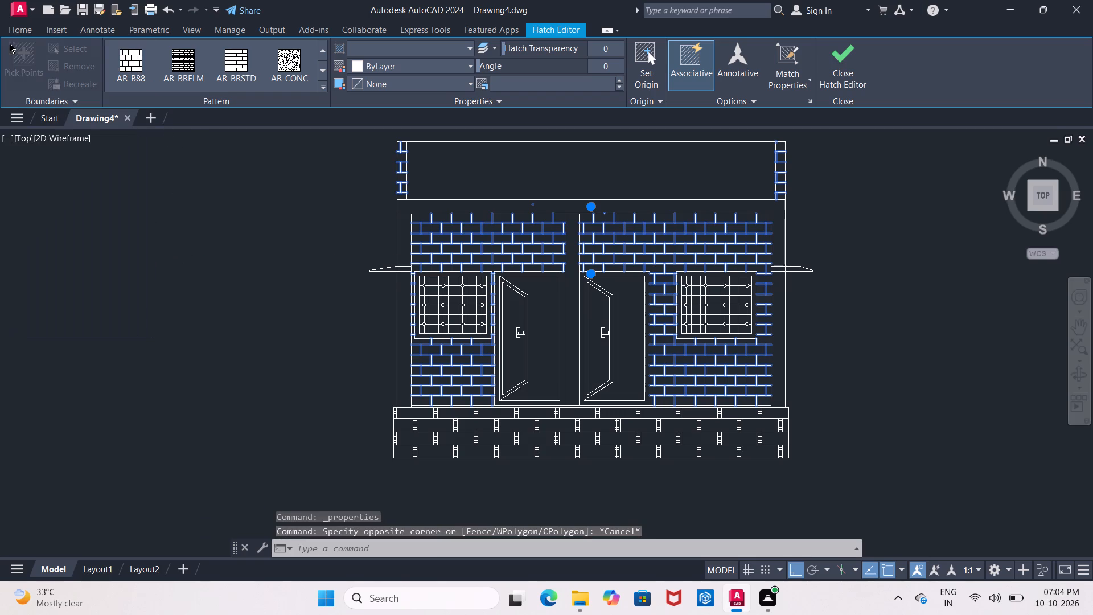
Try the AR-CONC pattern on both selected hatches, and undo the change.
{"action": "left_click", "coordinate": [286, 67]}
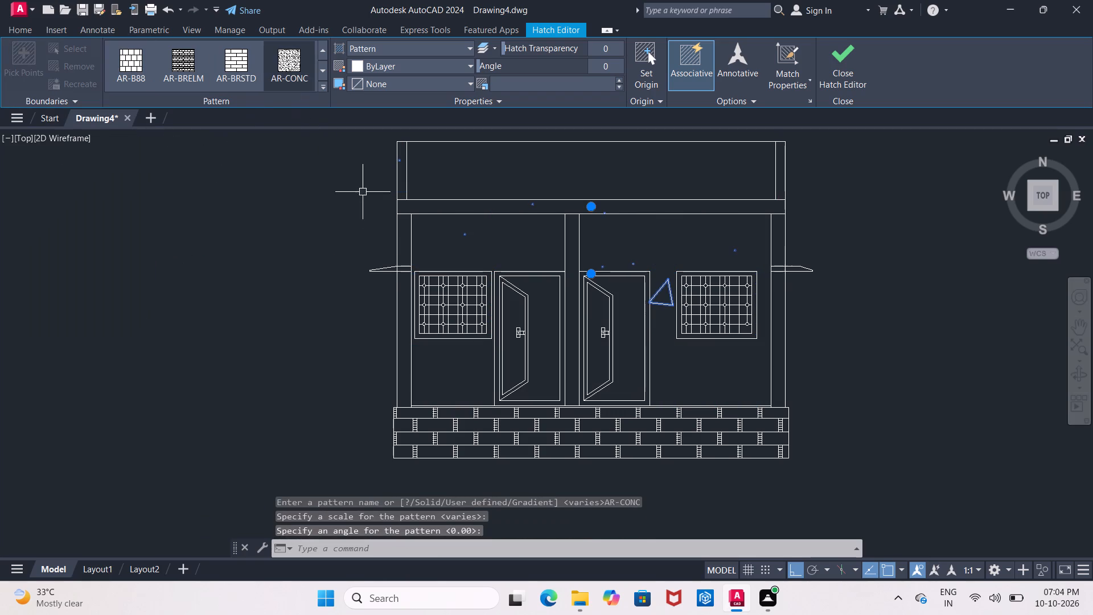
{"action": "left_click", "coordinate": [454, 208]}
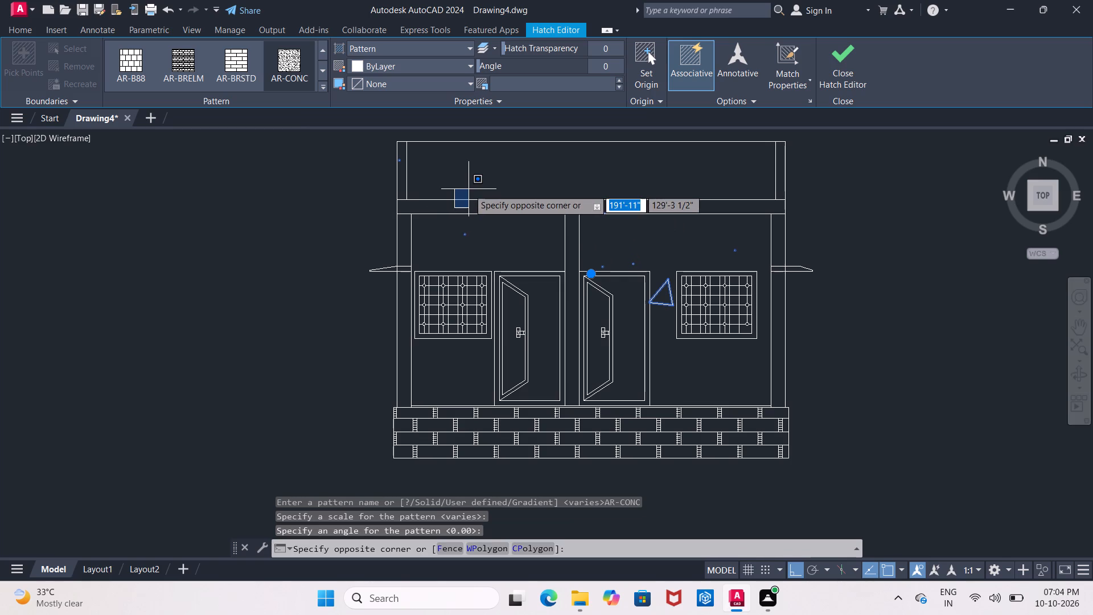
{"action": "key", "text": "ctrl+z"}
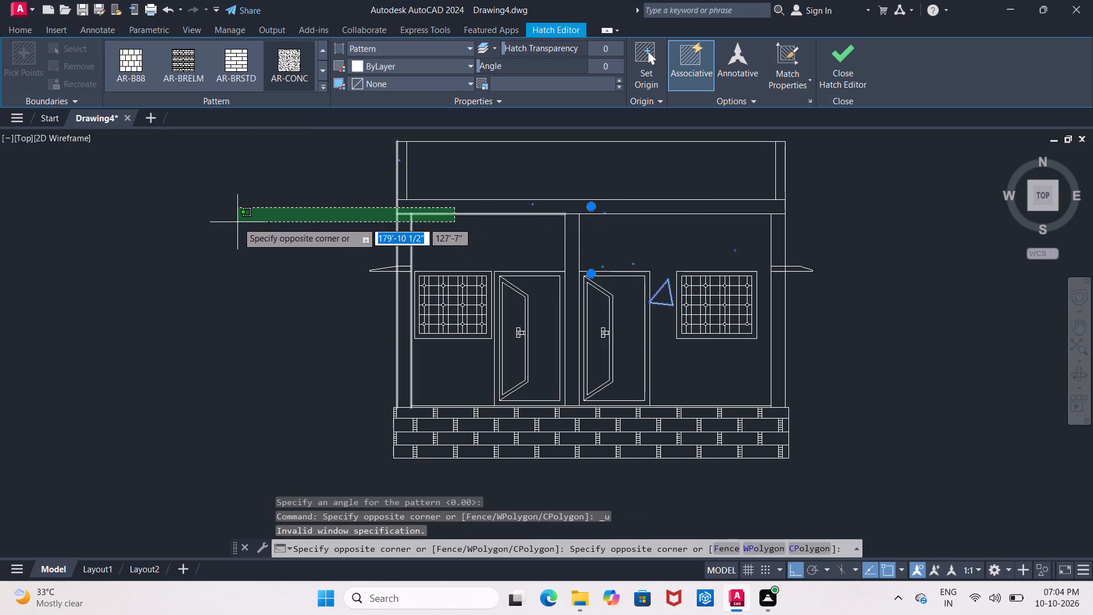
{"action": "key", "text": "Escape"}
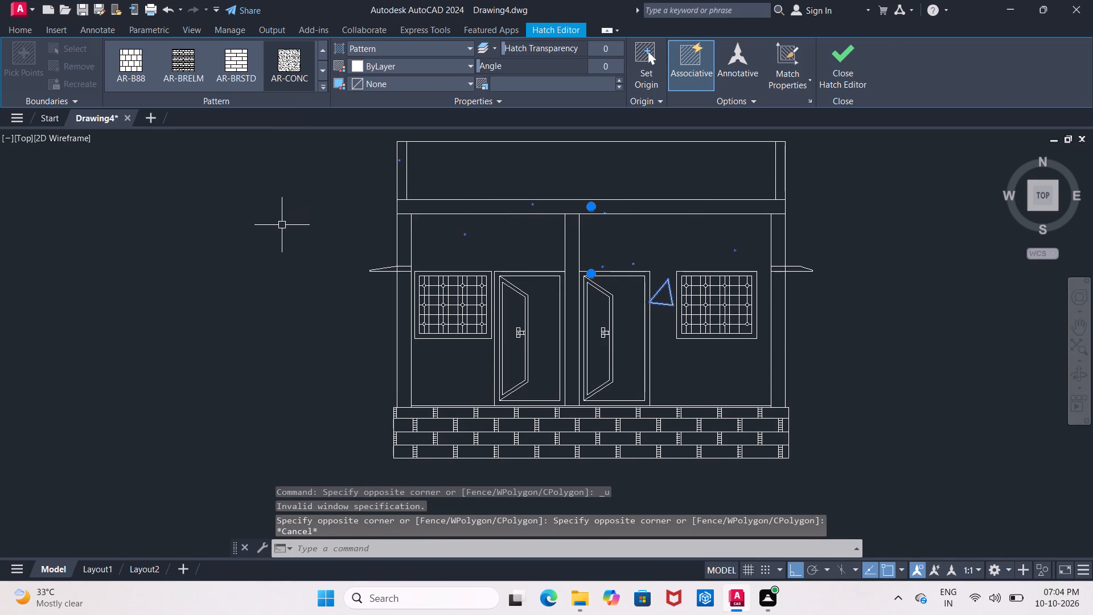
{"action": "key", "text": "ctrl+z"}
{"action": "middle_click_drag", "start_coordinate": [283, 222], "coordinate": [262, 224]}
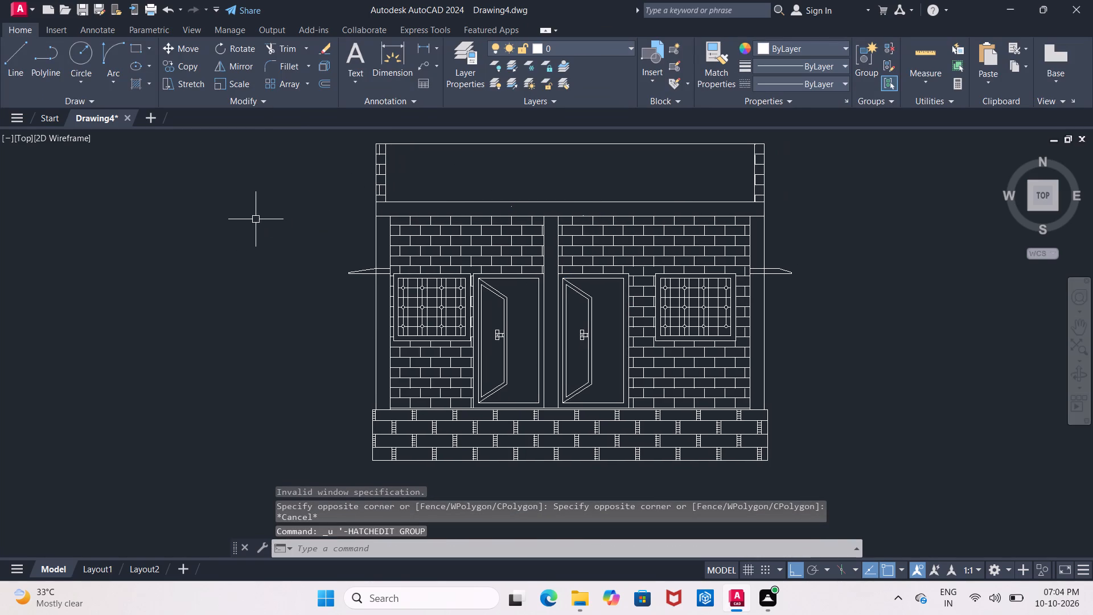
Start a new AR-CONC hatch at scale 0.9 covering the elevation's left column and the left sunshade projection.
{"action": "left_click", "coordinate": [130, 87]}
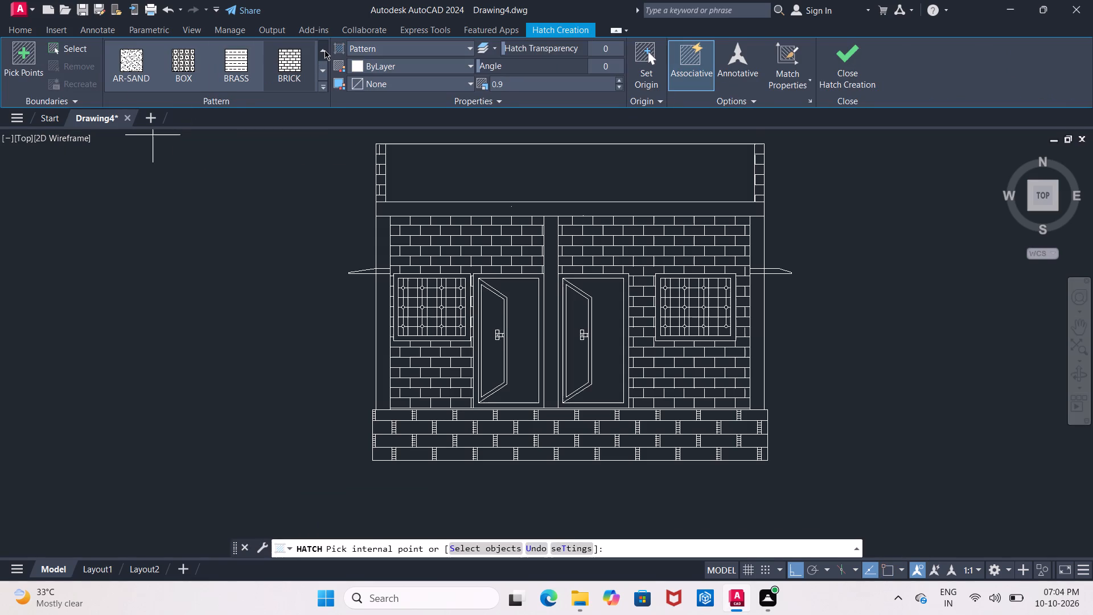
{"action": "left_click", "coordinate": [324, 50]}
{"action": "left_click", "coordinate": [322, 51]}
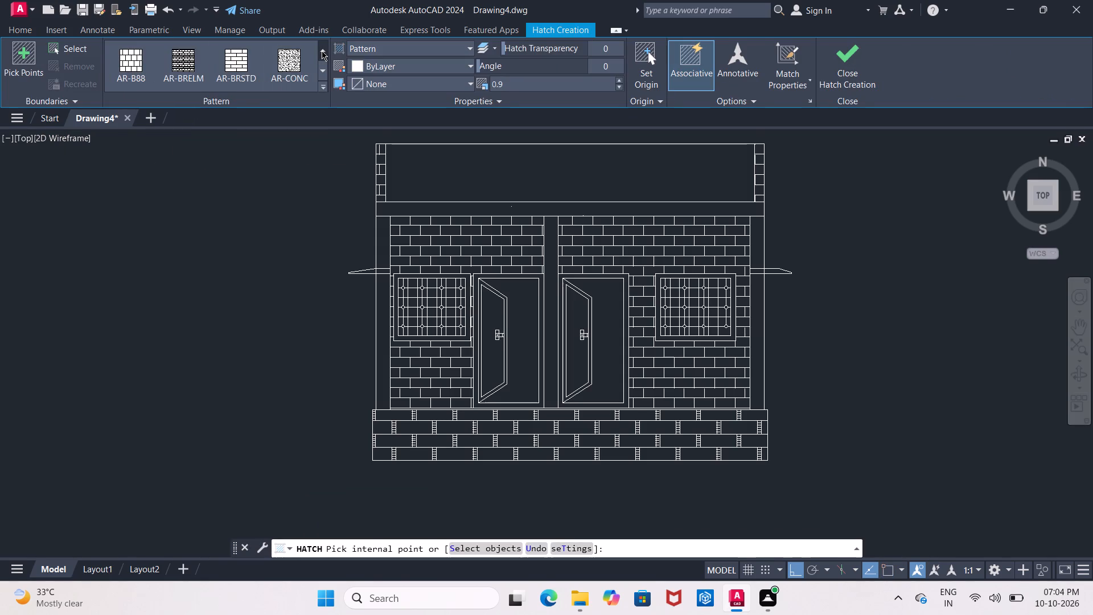
{"action": "left_click", "coordinate": [322, 51]}
{"action": "left_click", "coordinate": [322, 51]}
{"action": "double_click", "coordinate": [322, 51]}
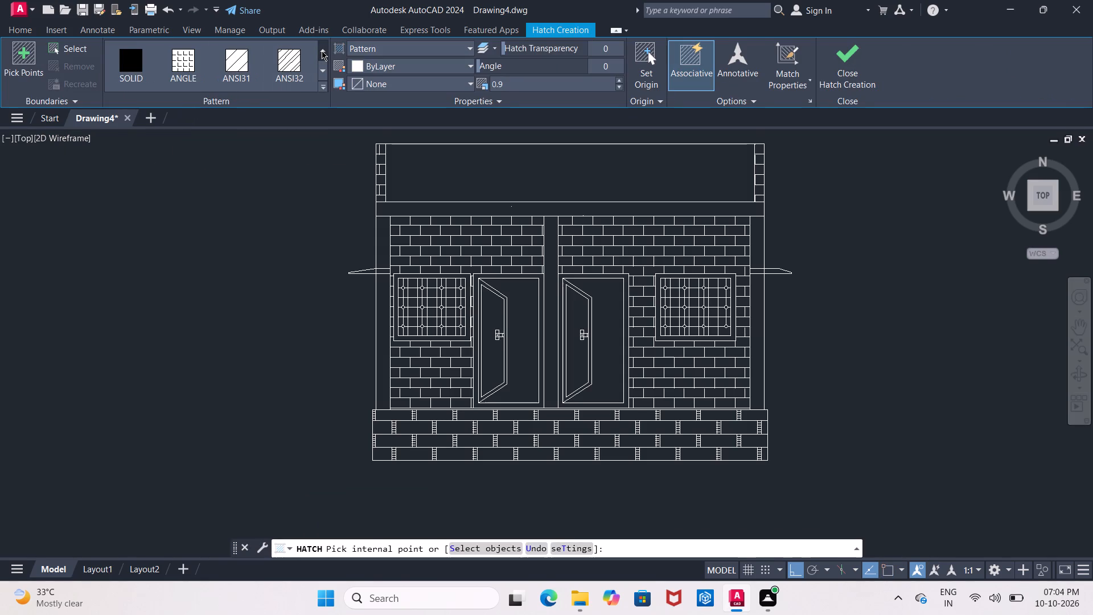
{"action": "left_click", "coordinate": [328, 72]}
{"action": "double_click", "coordinate": [325, 72]}
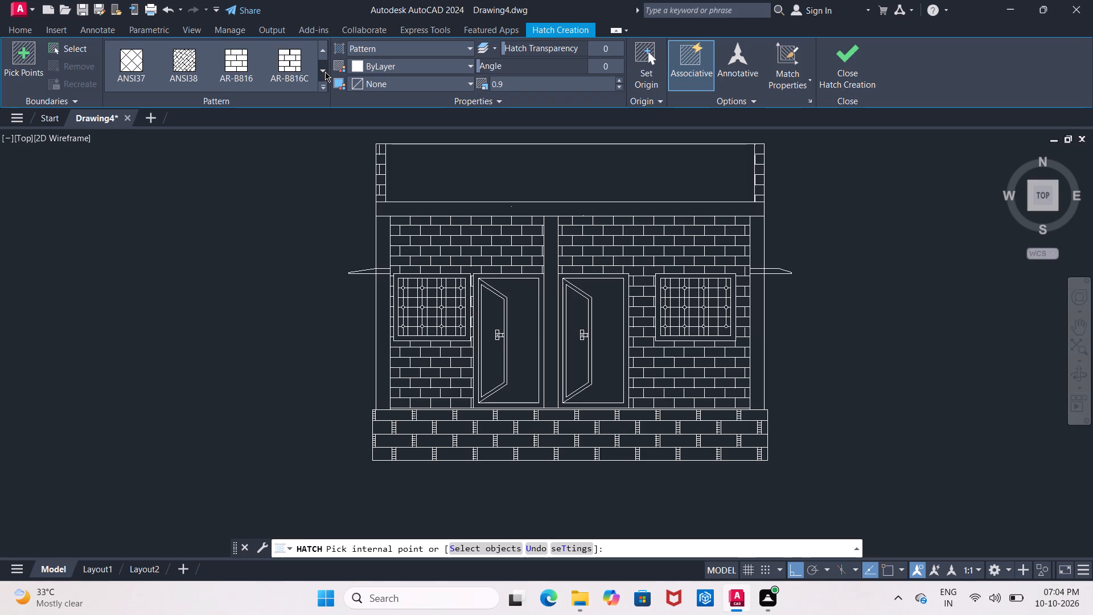
{"action": "left_click", "coordinate": [325, 72]}
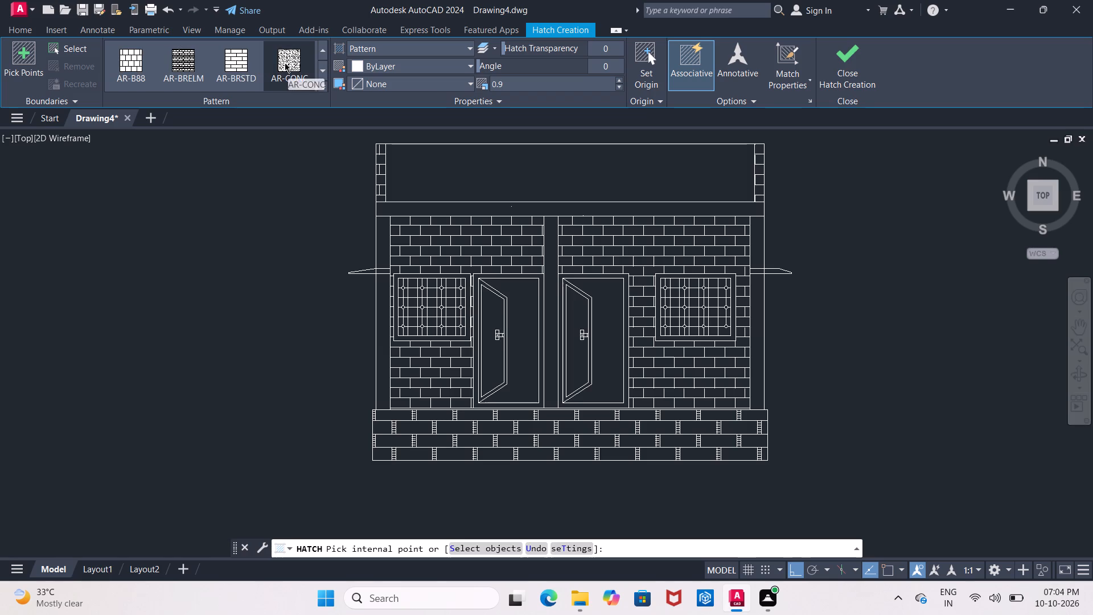
{"action": "left_click", "coordinate": [285, 63]}
{"action": "middle_click_drag", "start_coordinate": [310, 190], "coordinate": [271, 186]}
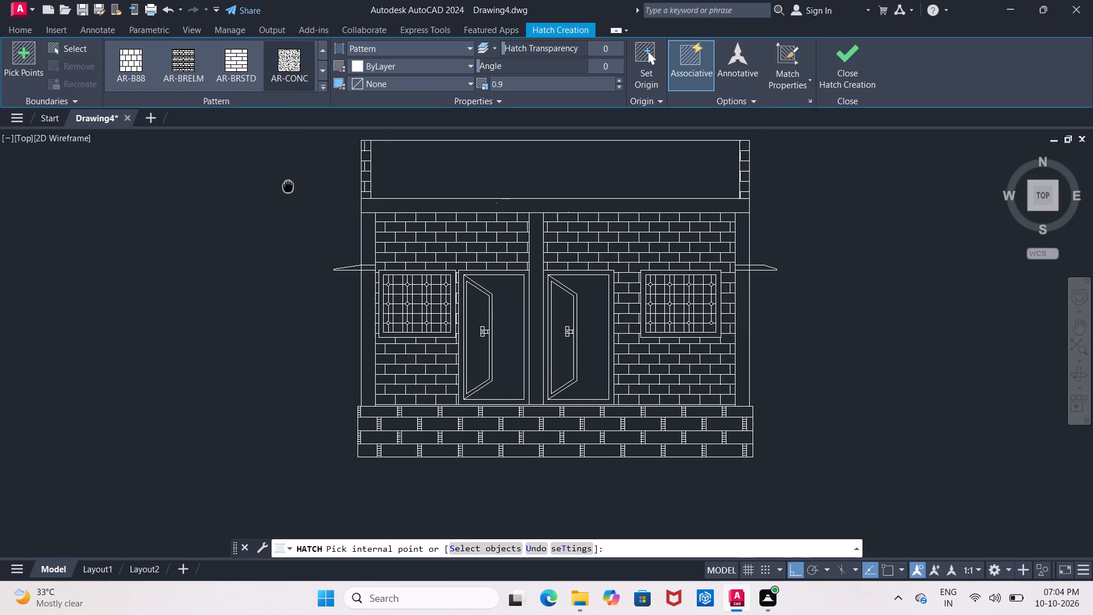
{"action": "middle_click_drag", "start_coordinate": [271, 186], "coordinate": [209, 188]}
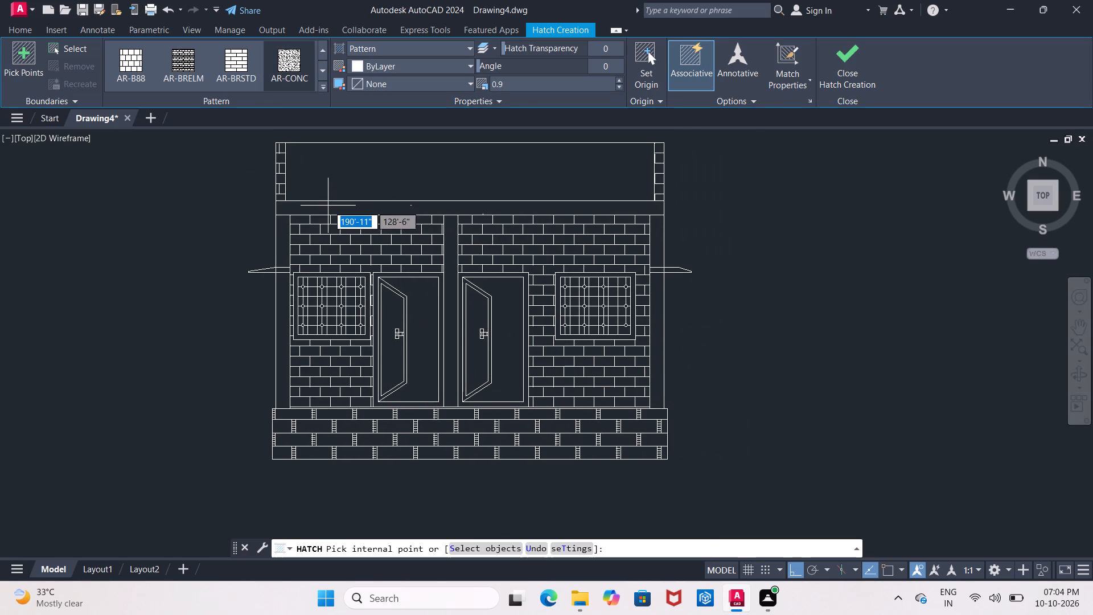
{"action": "left_click", "coordinate": [282, 251]}
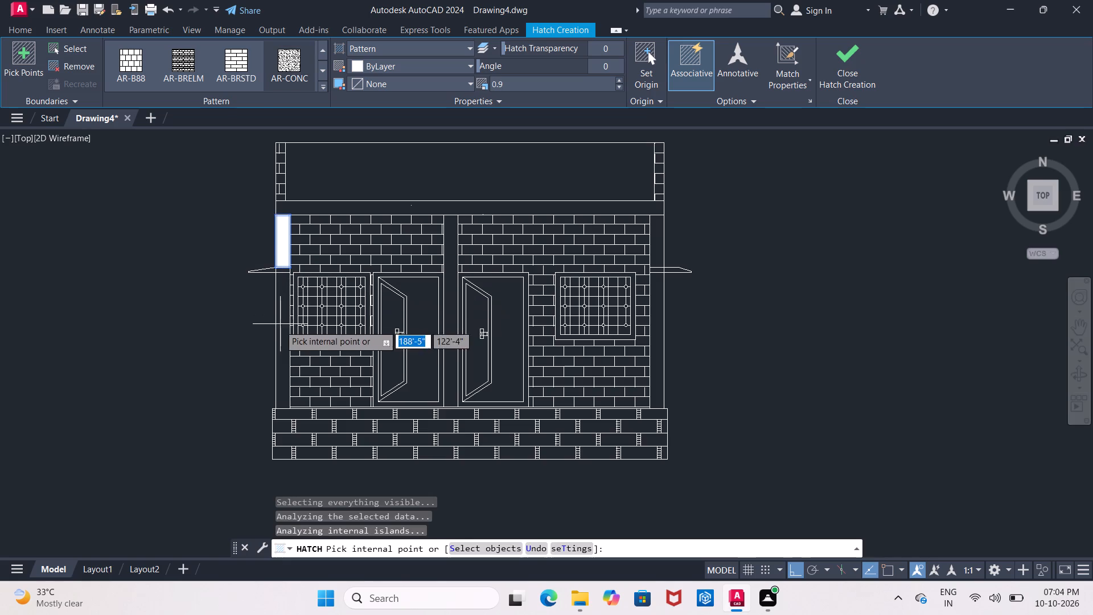
{"action": "scroll", "coordinate": [286, 321], "scroll_direction": "up", "scroll_amount": 2}
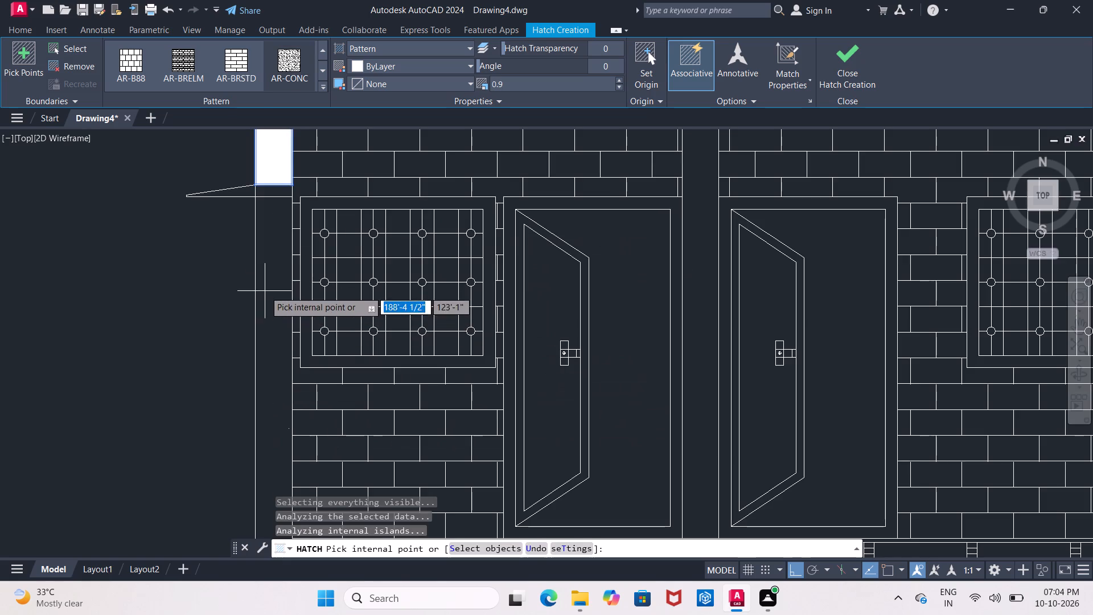
{"action": "left_click", "coordinate": [265, 291]}
{"action": "left_click", "coordinate": [271, 293]}
{"action": "middle_click_drag", "start_coordinate": [274, 288], "coordinate": [257, 371]}
{"action": "left_click", "coordinate": [264, 229]}
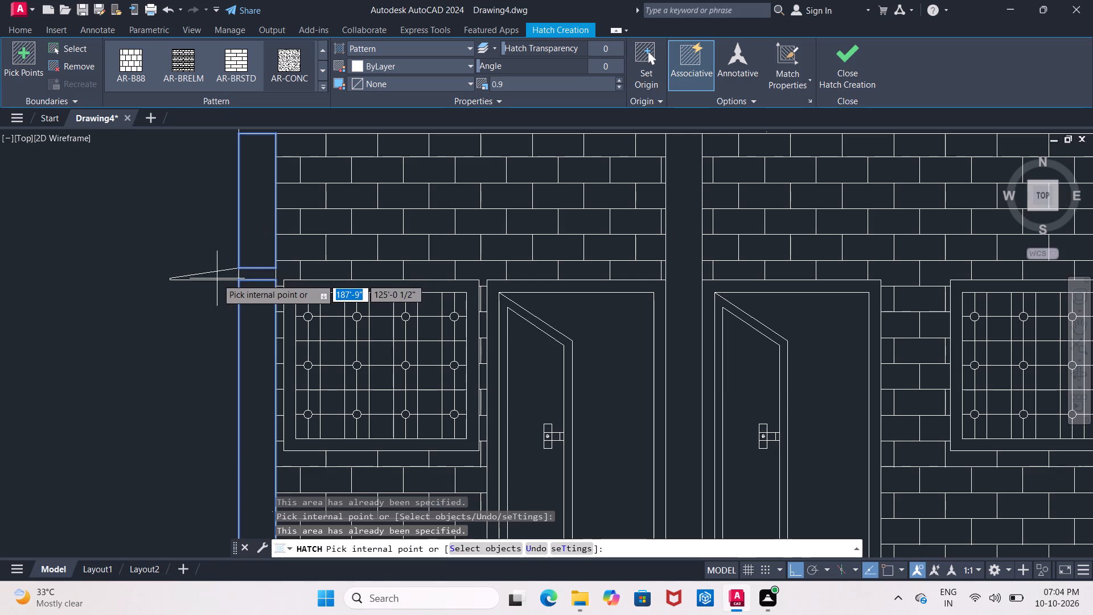
{"action": "left_click", "coordinate": [219, 277]}
{"action": "middle_click_drag", "start_coordinate": [248, 311], "coordinate": [240, 302]}
{"action": "scroll", "coordinate": [240, 303], "scroll_direction": "down", "scroll_amount": 1}
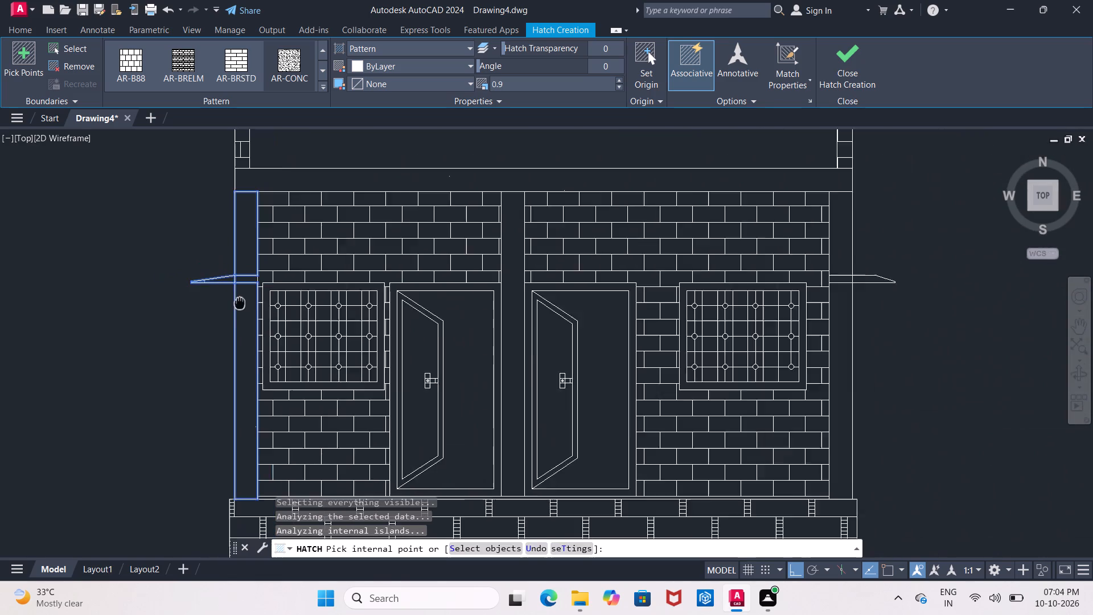
{"action": "scroll", "coordinate": [240, 302], "scroll_direction": "down", "scroll_amount": 1}
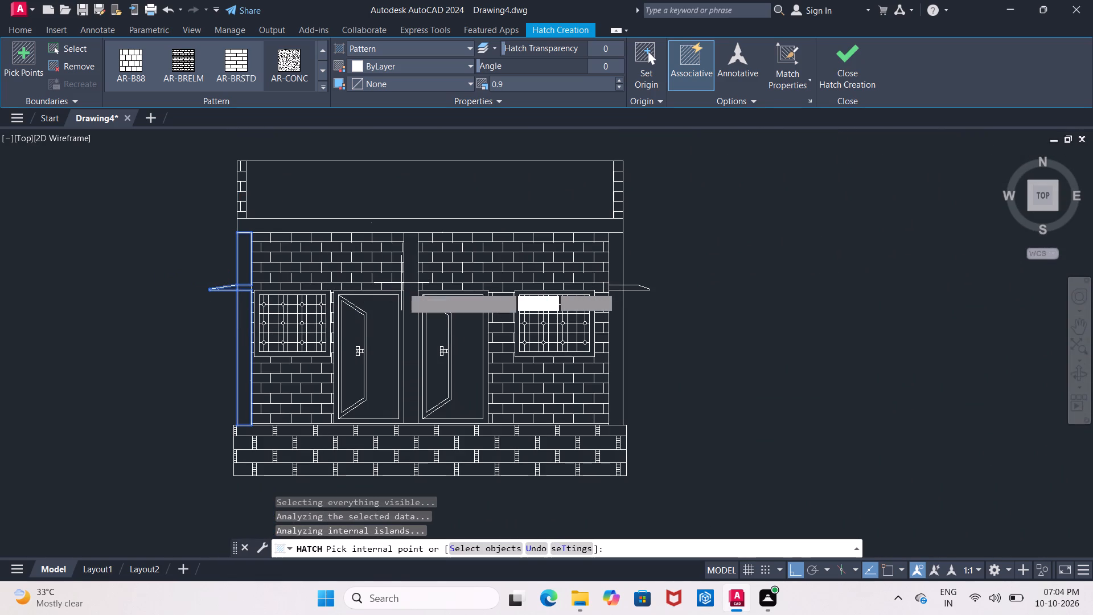
Extend the AR-CONC hatch to the middle column between the doors, the right column and the right sunshade, and finish it.
{"action": "left_click", "coordinate": [409, 305]}
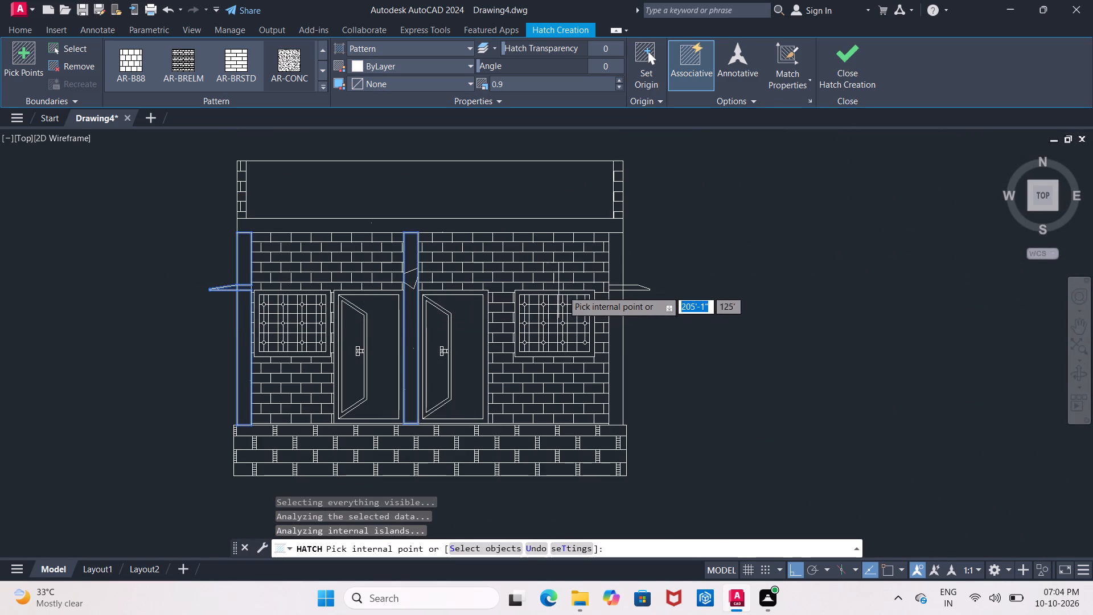
{"action": "left_click", "coordinate": [615, 274]}
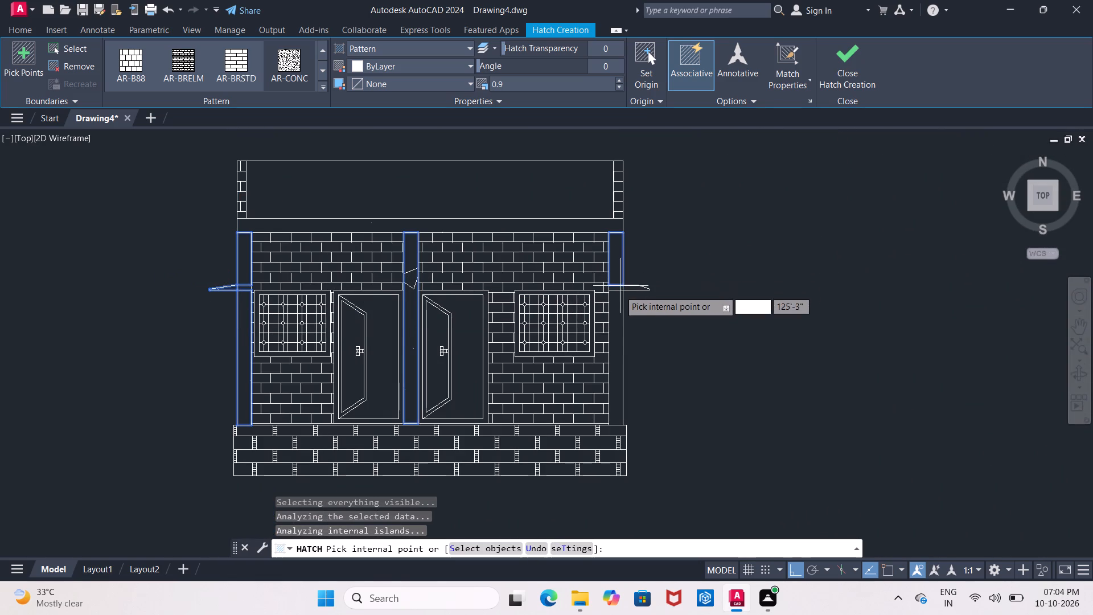
{"action": "left_click", "coordinate": [615, 319]}
{"action": "scroll", "coordinate": [617, 291], "scroll_direction": "up", "scroll_amount": 2}
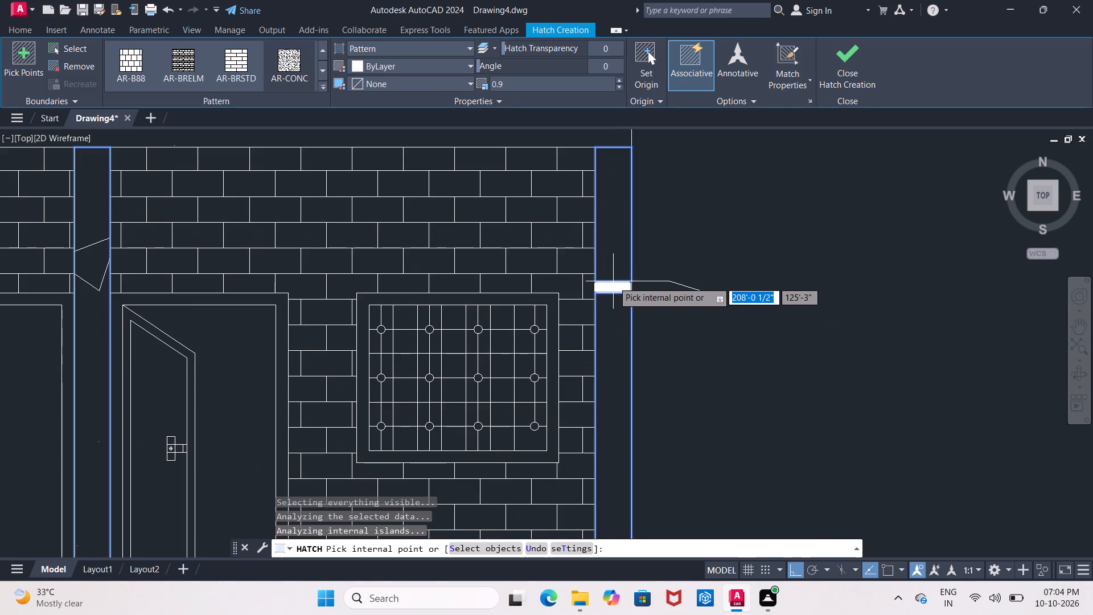
{"action": "left_click", "coordinate": [617, 291]}
{"action": "left_click", "coordinate": [646, 286]}
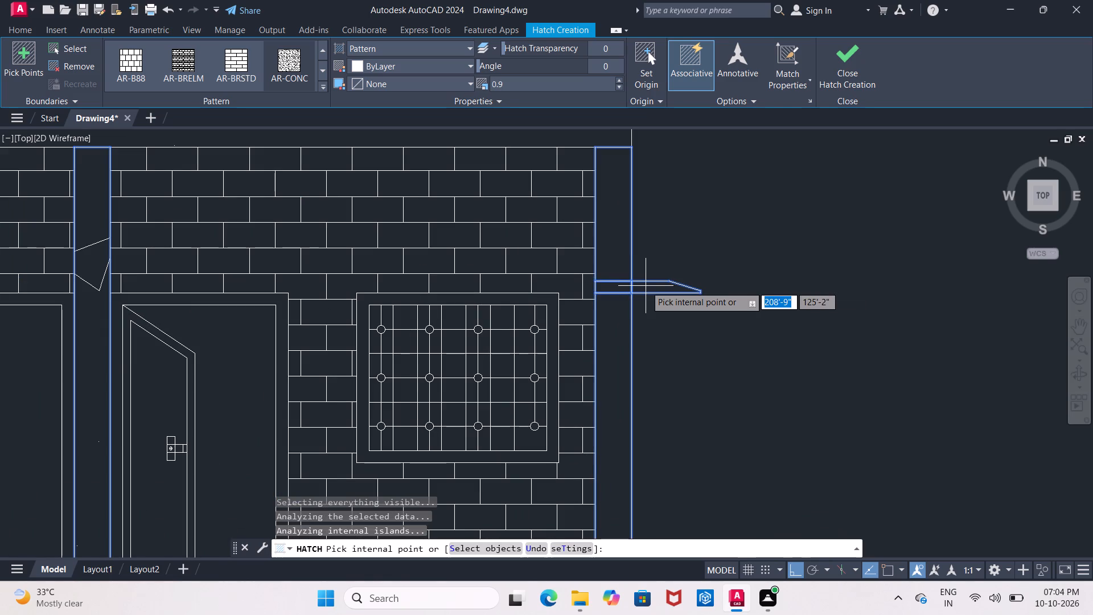
{"action": "right_click", "coordinate": [646, 286]}
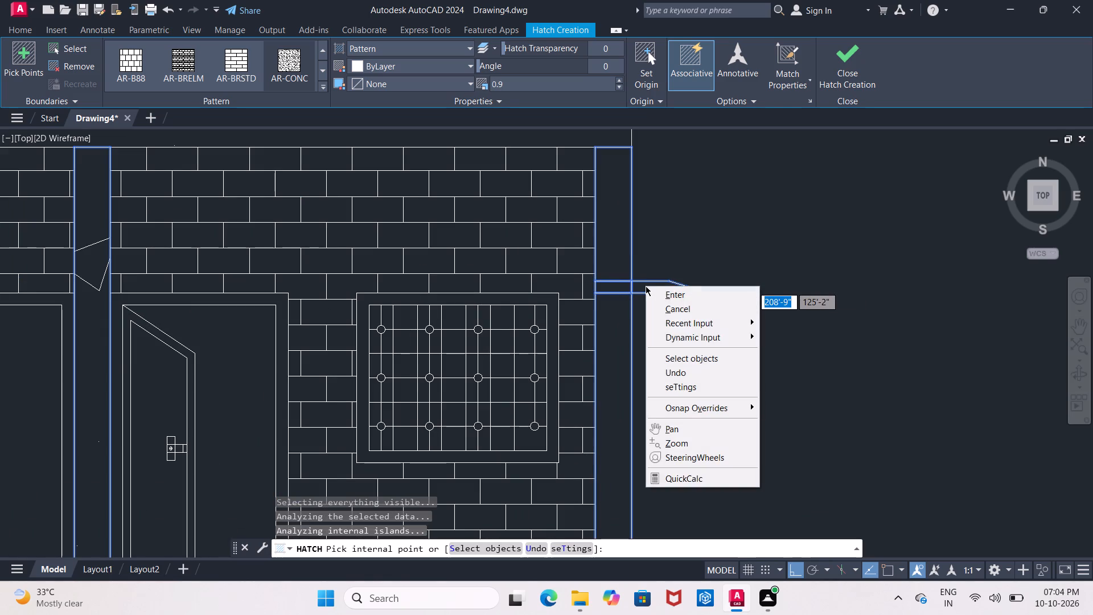
{"action": "left_click", "coordinate": [687, 245]}
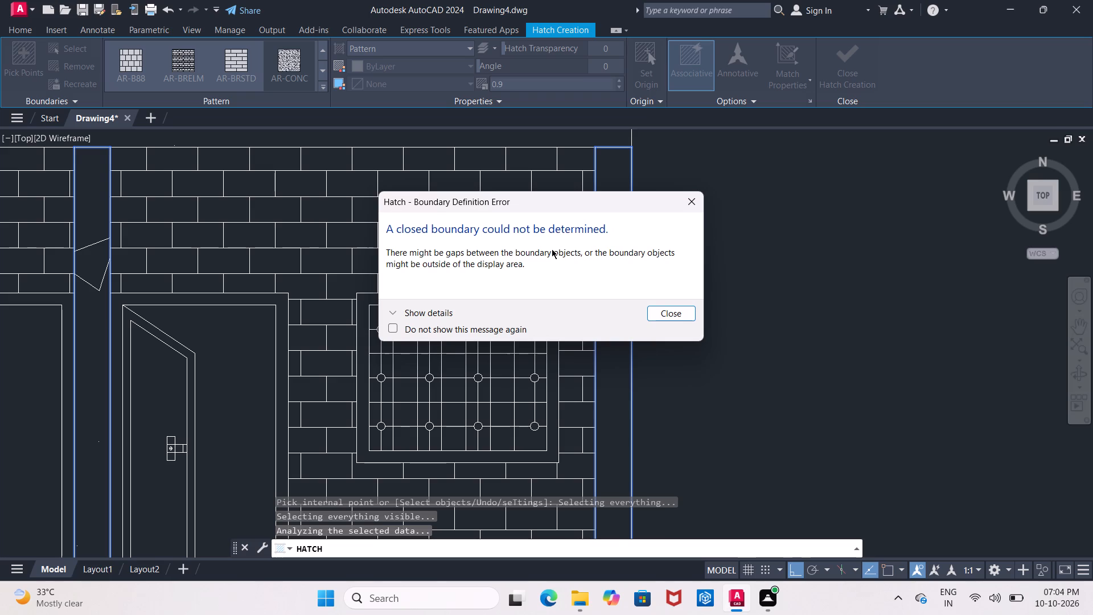
{"action": "left_click", "coordinate": [678, 311]}
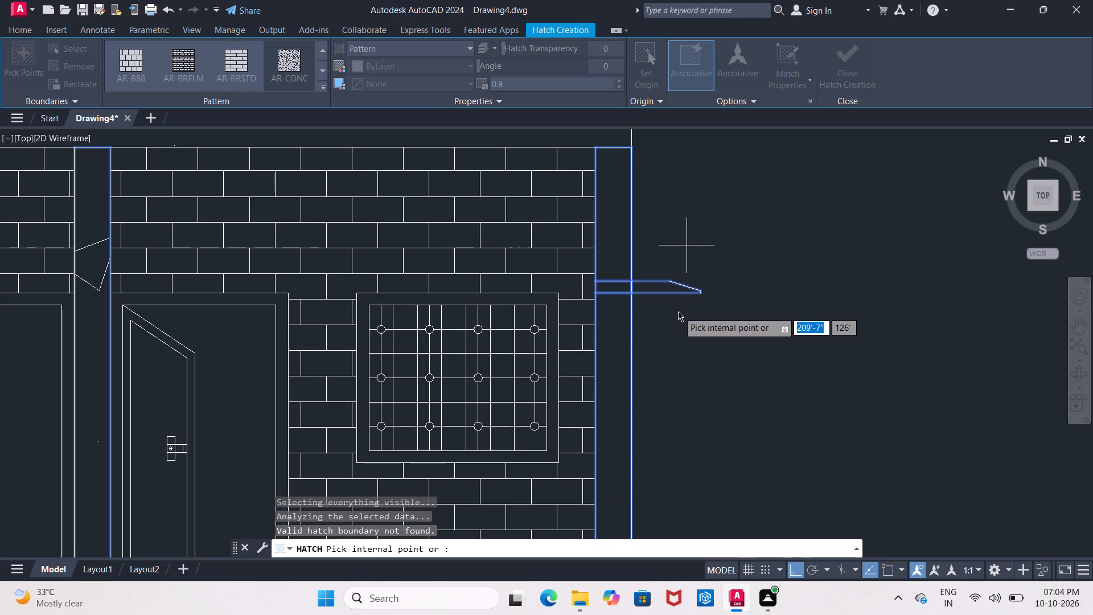
{"action": "scroll", "coordinate": [678, 311], "scroll_direction": "down", "scroll_amount": 3}
{"action": "scroll", "coordinate": [685, 302], "scroll_direction": "up", "scroll_amount": 2}
{"action": "middle_click_drag", "start_coordinate": [685, 301], "coordinate": [687, 297]}
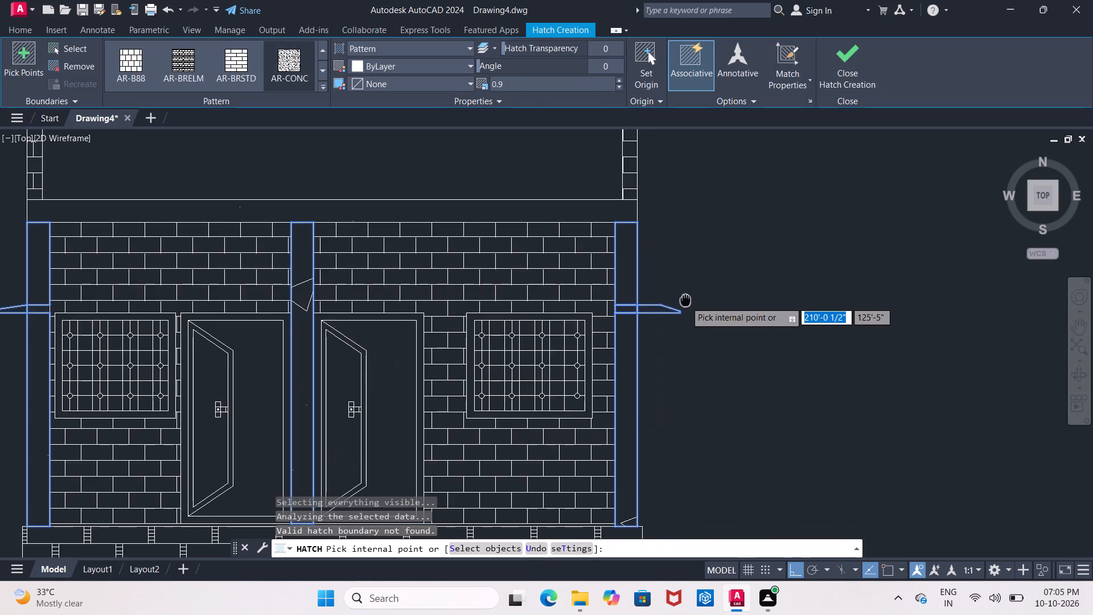
{"action": "middle_click_drag", "start_coordinate": [687, 297], "coordinate": [718, 252]}
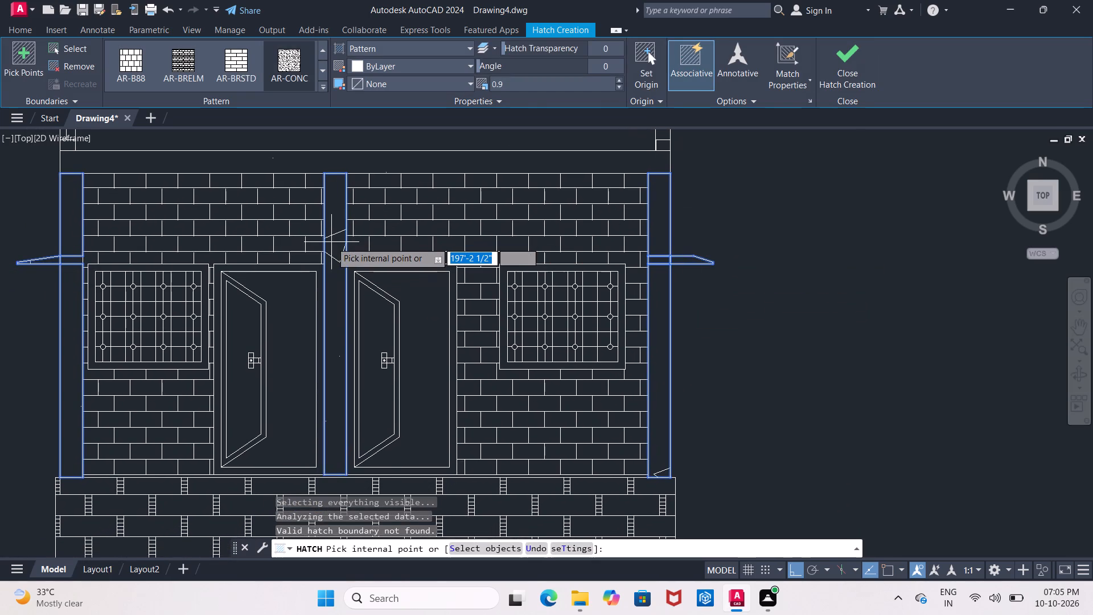
{"action": "right_click", "coordinate": [331, 242]}
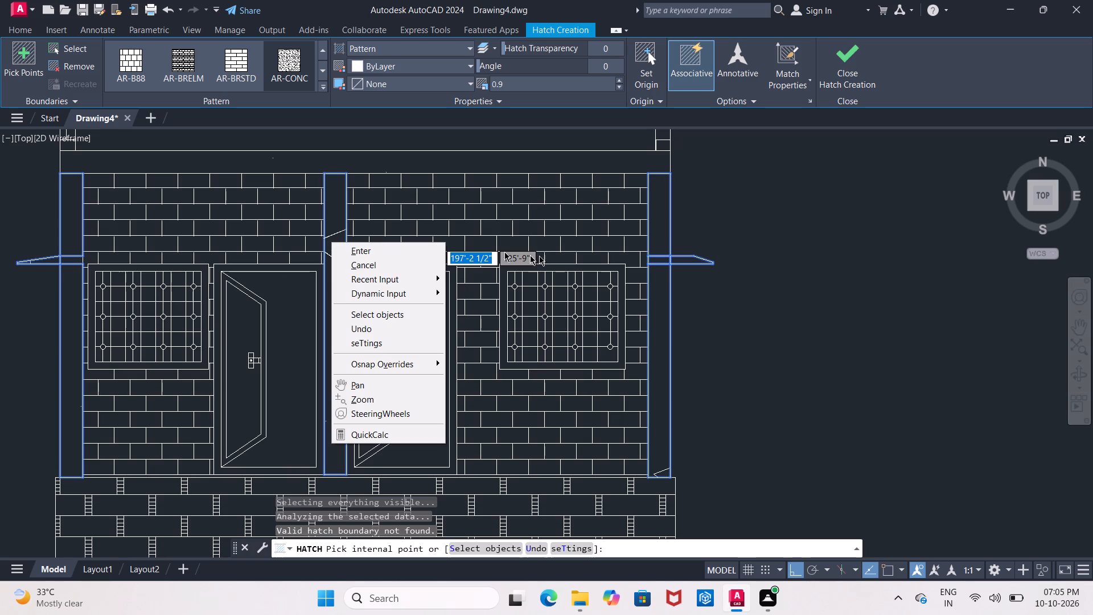
{"action": "key", "text": "Escape"}
{"action": "key", "text": "Escape"}
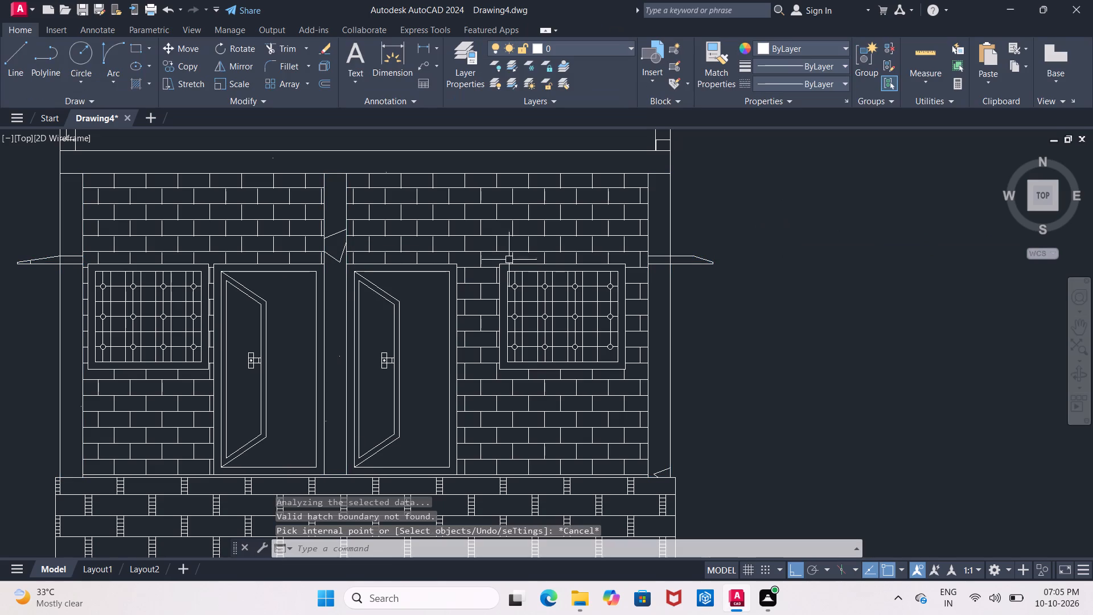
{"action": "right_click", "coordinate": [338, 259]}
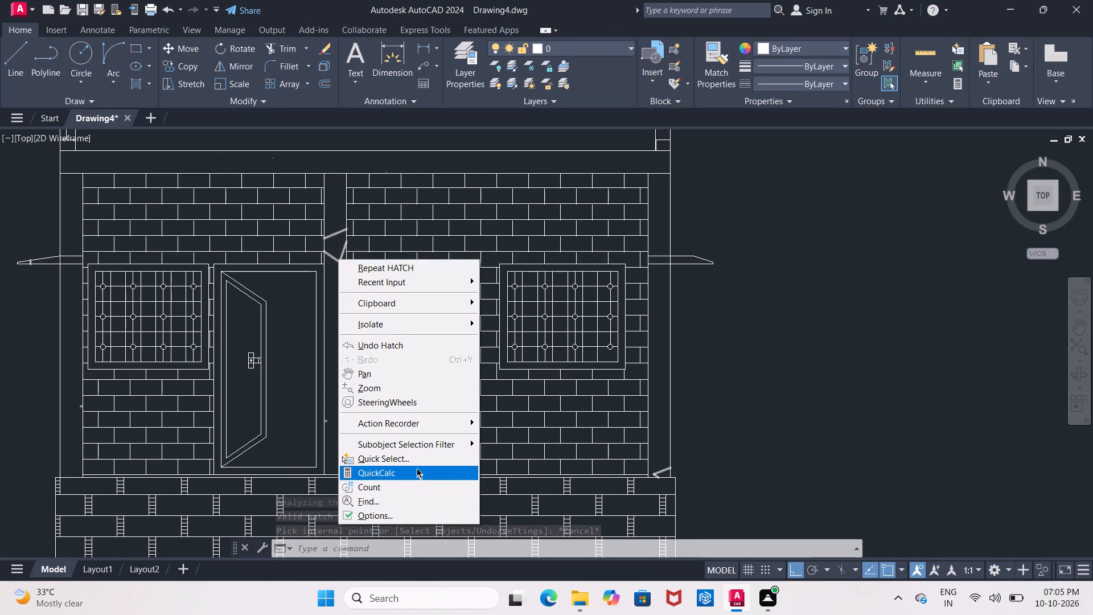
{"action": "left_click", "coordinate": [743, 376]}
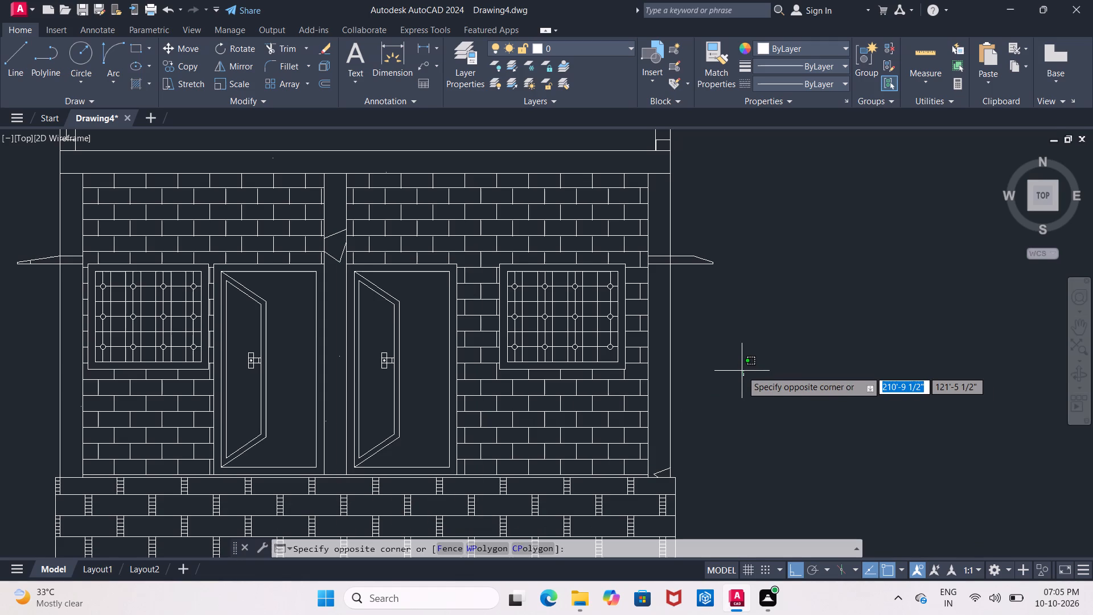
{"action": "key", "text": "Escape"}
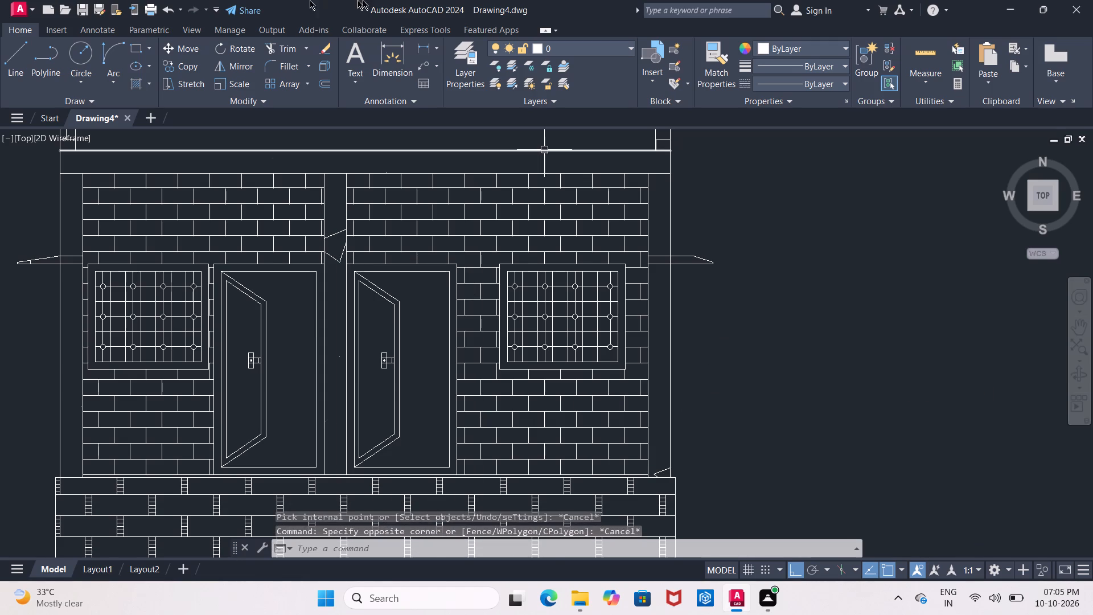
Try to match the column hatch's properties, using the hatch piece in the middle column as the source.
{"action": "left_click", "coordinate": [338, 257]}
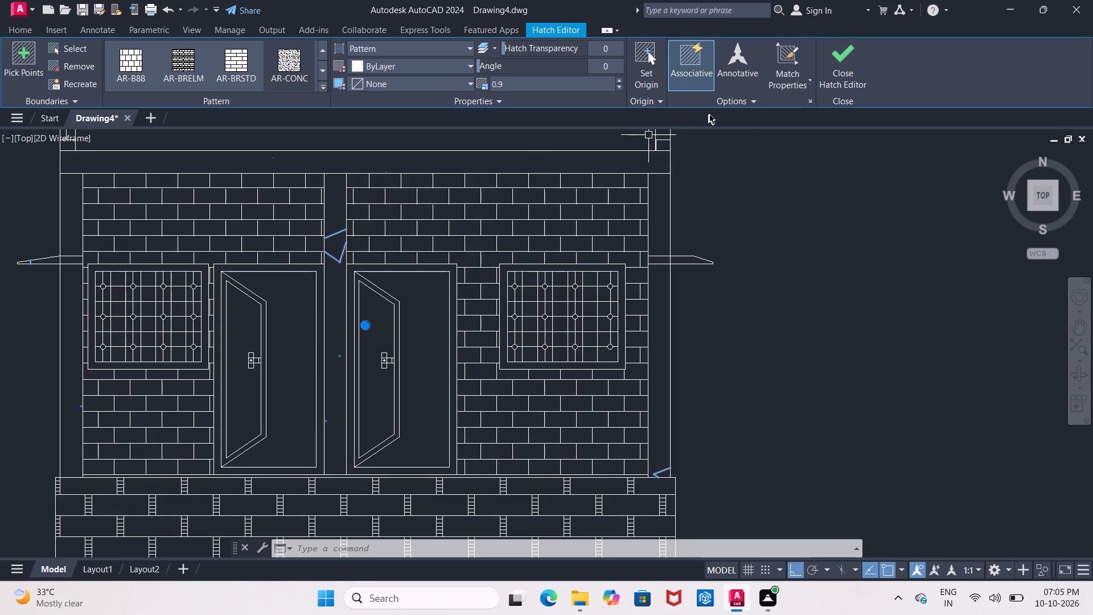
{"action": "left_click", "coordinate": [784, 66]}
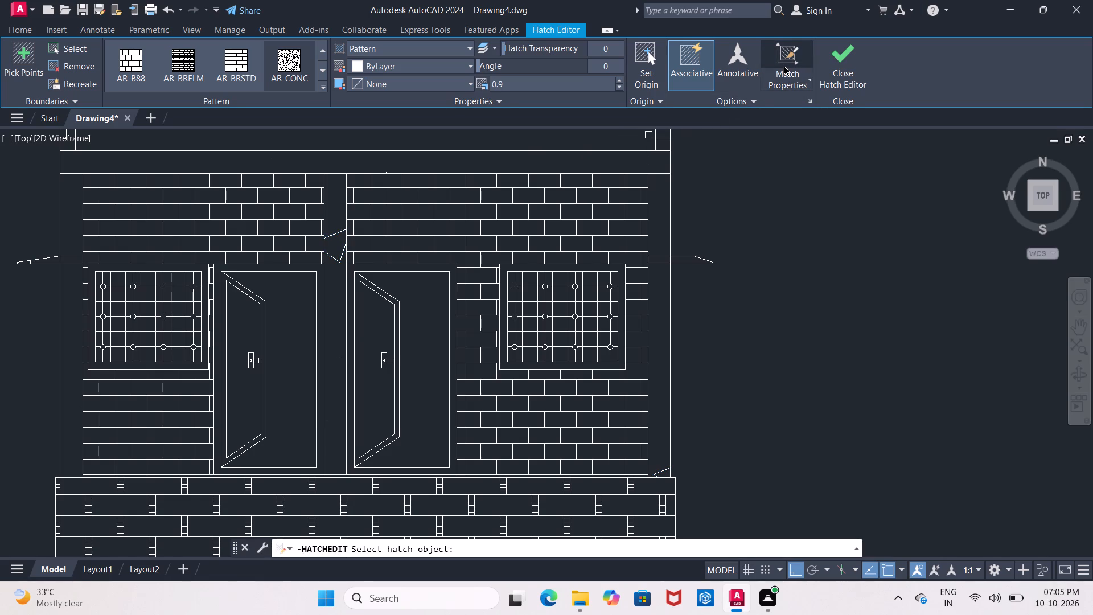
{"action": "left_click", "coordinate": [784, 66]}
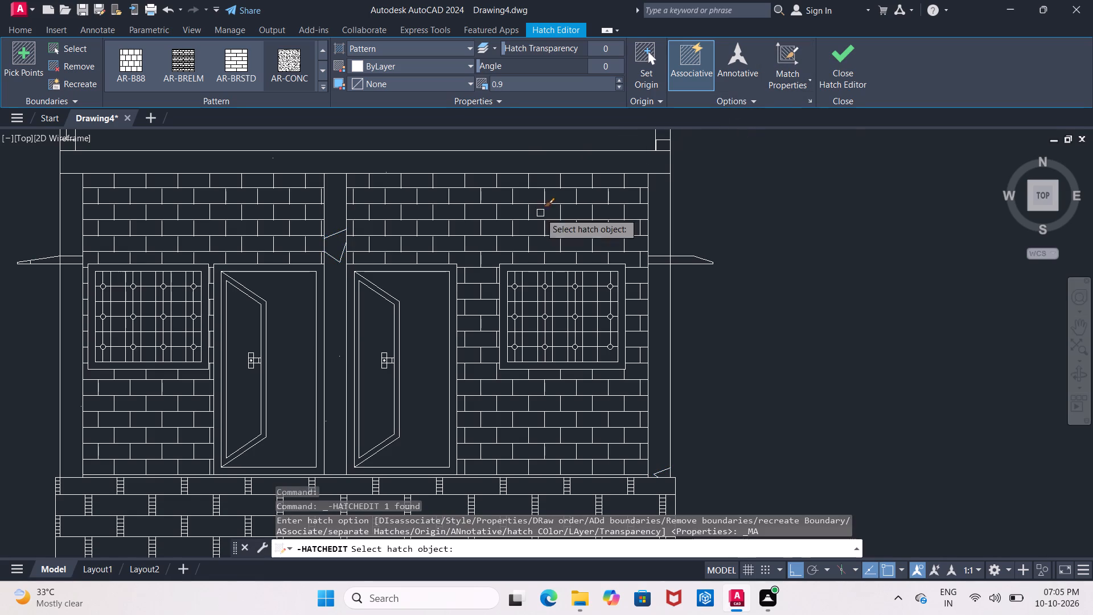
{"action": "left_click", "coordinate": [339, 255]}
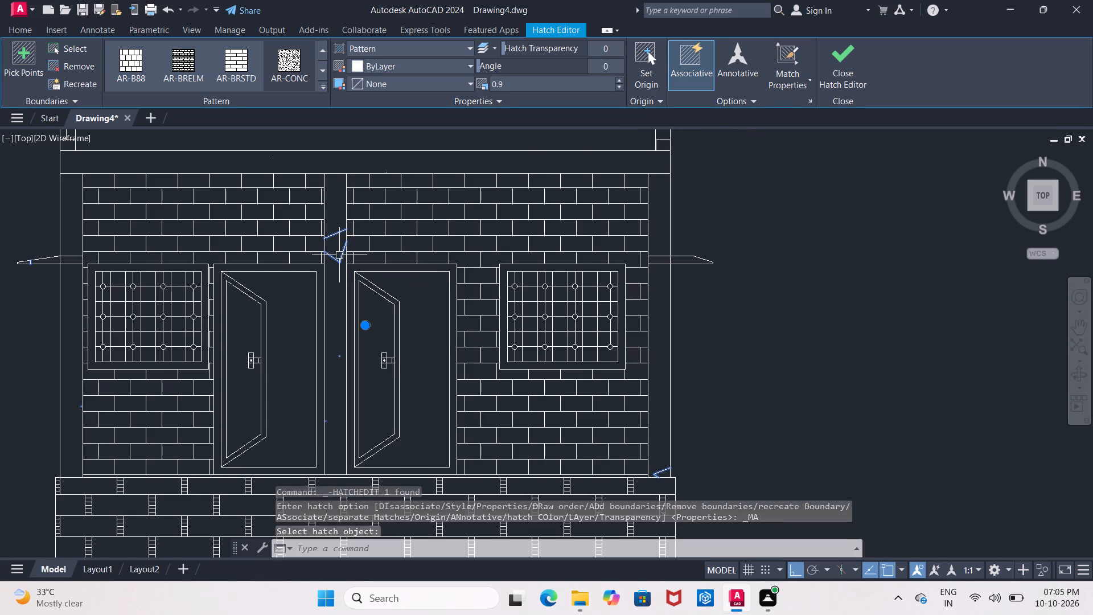
Examine the properties of the selected AR-CONC hatch, including its pattern, scale, origin and geometry.
{"action": "right_click", "coordinate": [339, 255]}
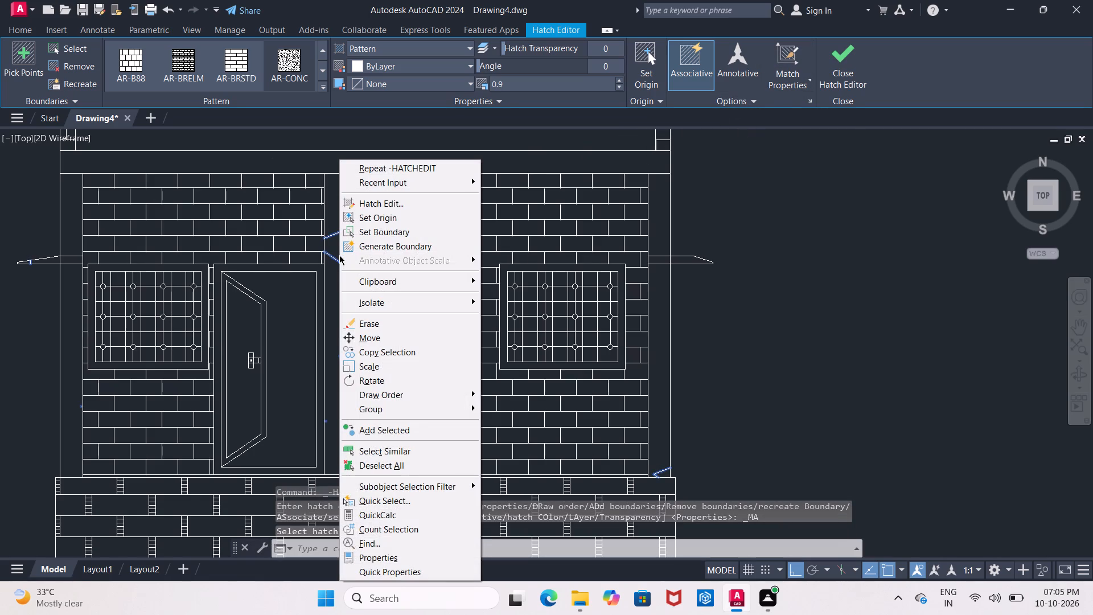
{"action": "left_click", "coordinate": [402, 553]}
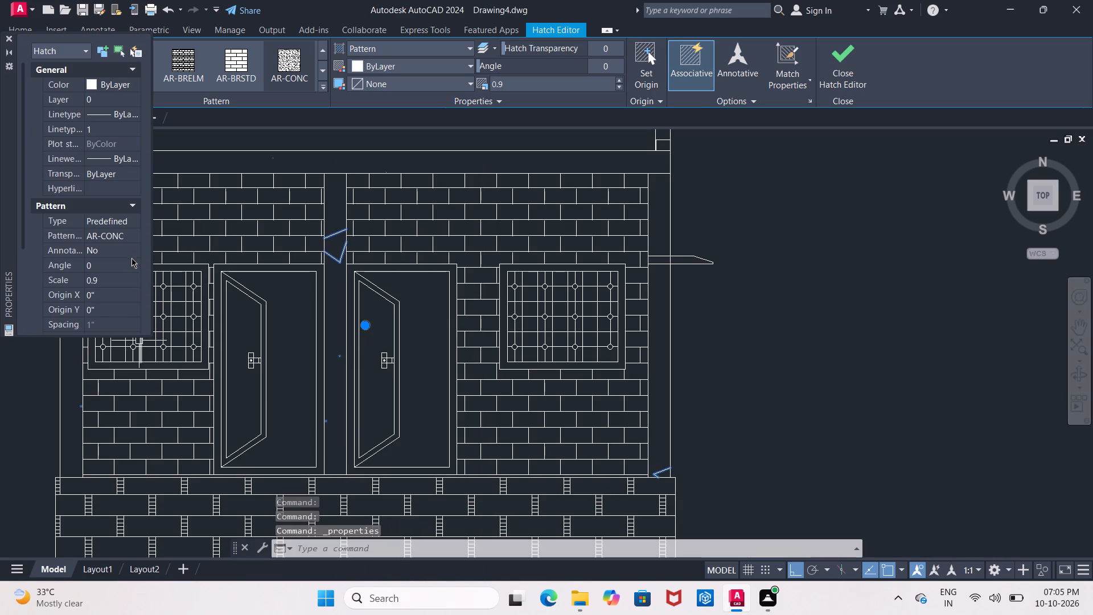
{"action": "scroll", "coordinate": [132, 257], "scroll_direction": "down", "scroll_amount": 1}
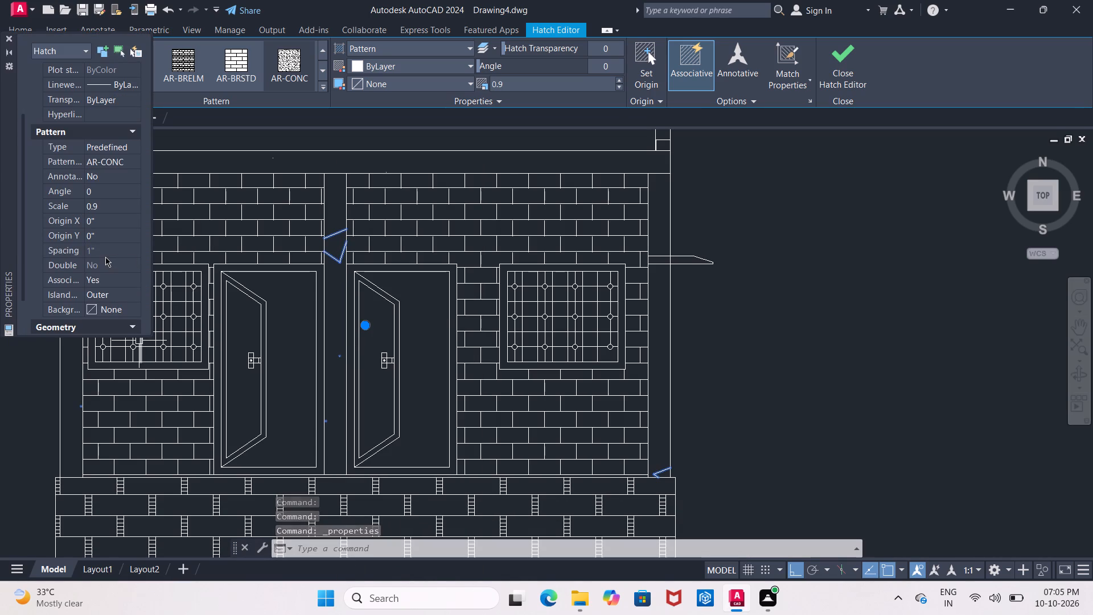
{"action": "scroll", "coordinate": [108, 241], "scroll_direction": "down", "scroll_amount": 1}
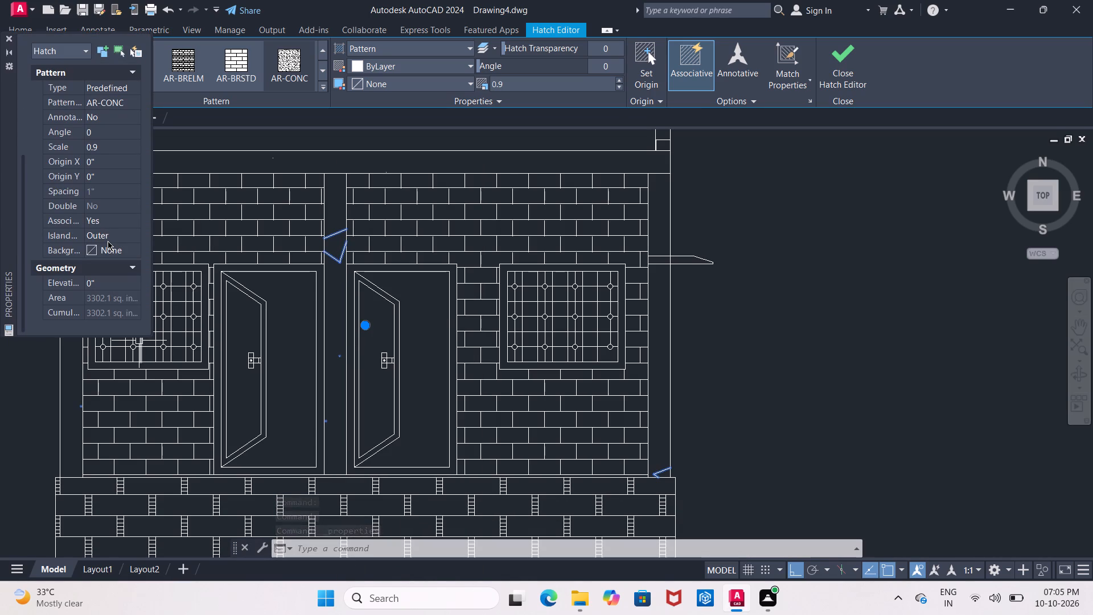
{"action": "scroll", "coordinate": [108, 241], "scroll_direction": "down", "scroll_amount": 1}
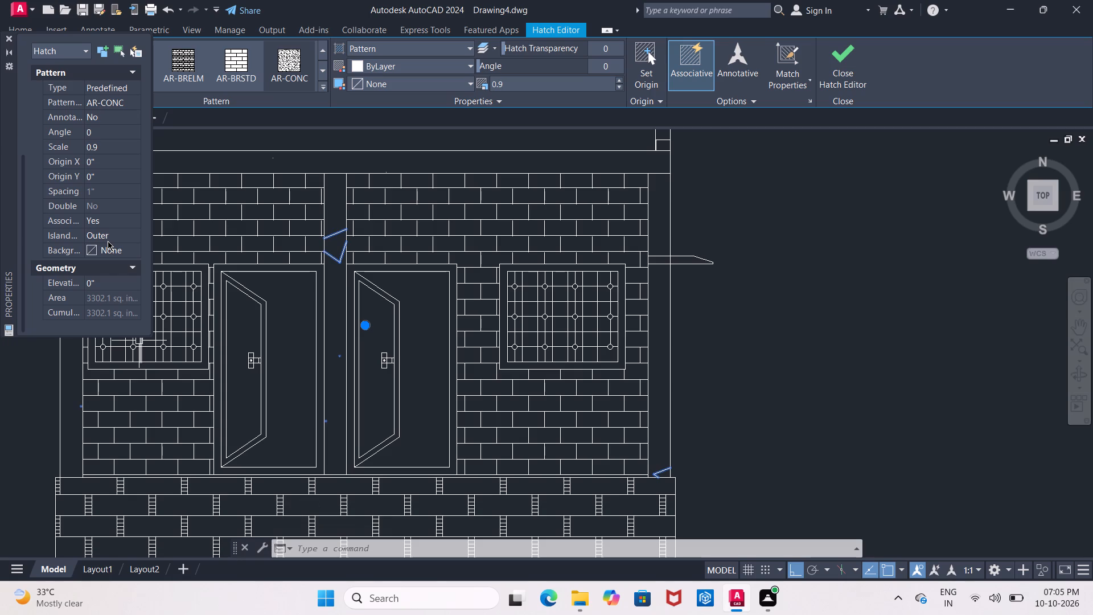
{"action": "scroll", "coordinate": [108, 241], "scroll_direction": "down", "scroll_amount": 1}
{"action": "scroll", "coordinate": [108, 243], "scroll_direction": "up", "scroll_amount": 1}
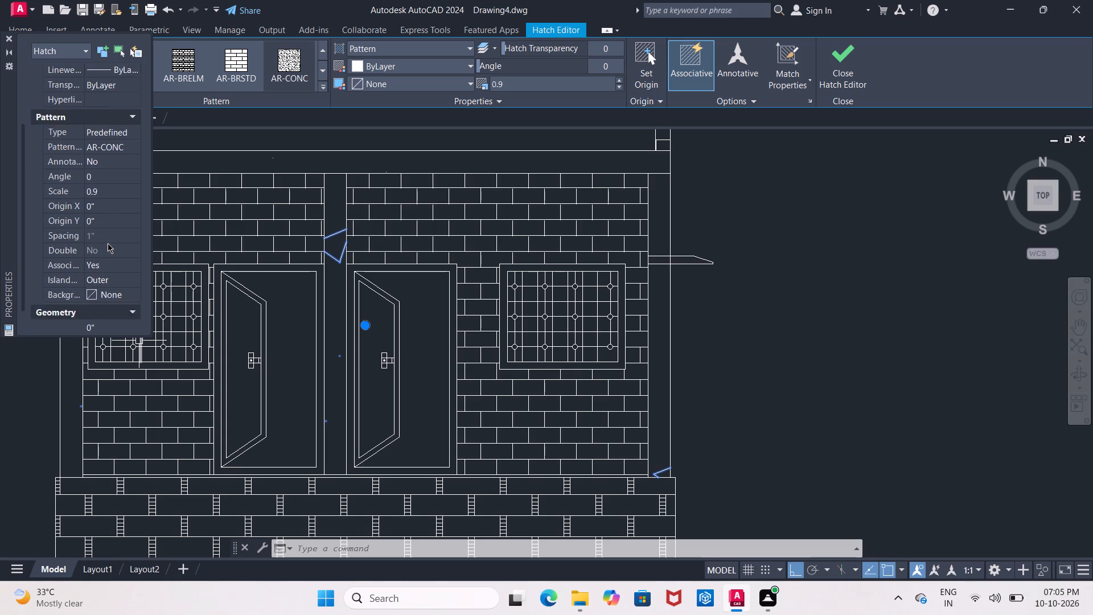
{"action": "scroll", "coordinate": [108, 243], "scroll_direction": "up", "scroll_amount": 3}
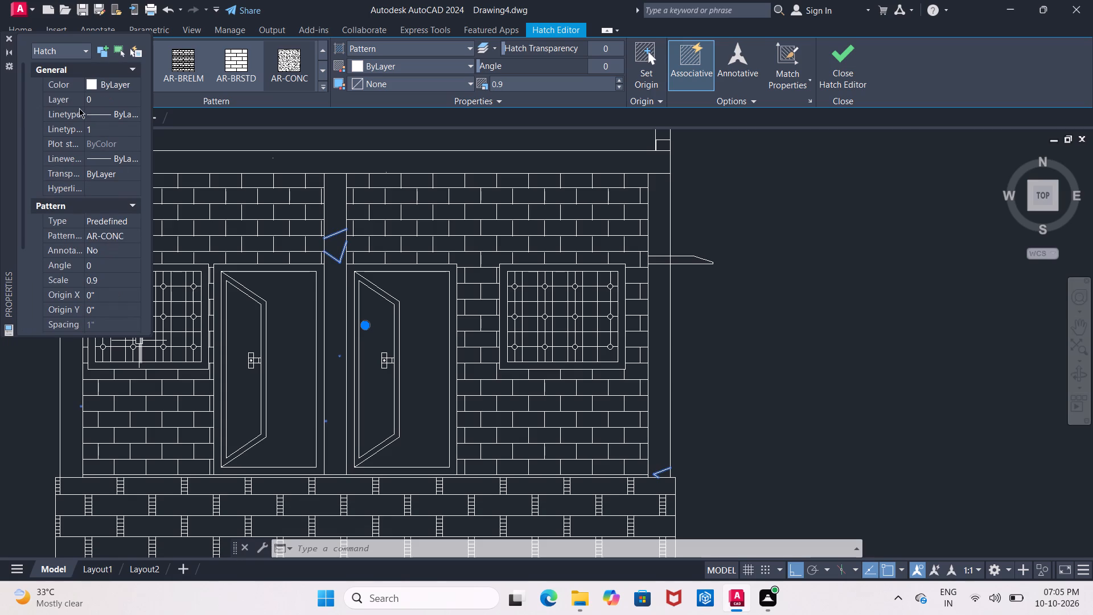
{"action": "left_click", "coordinate": [5, 36]}
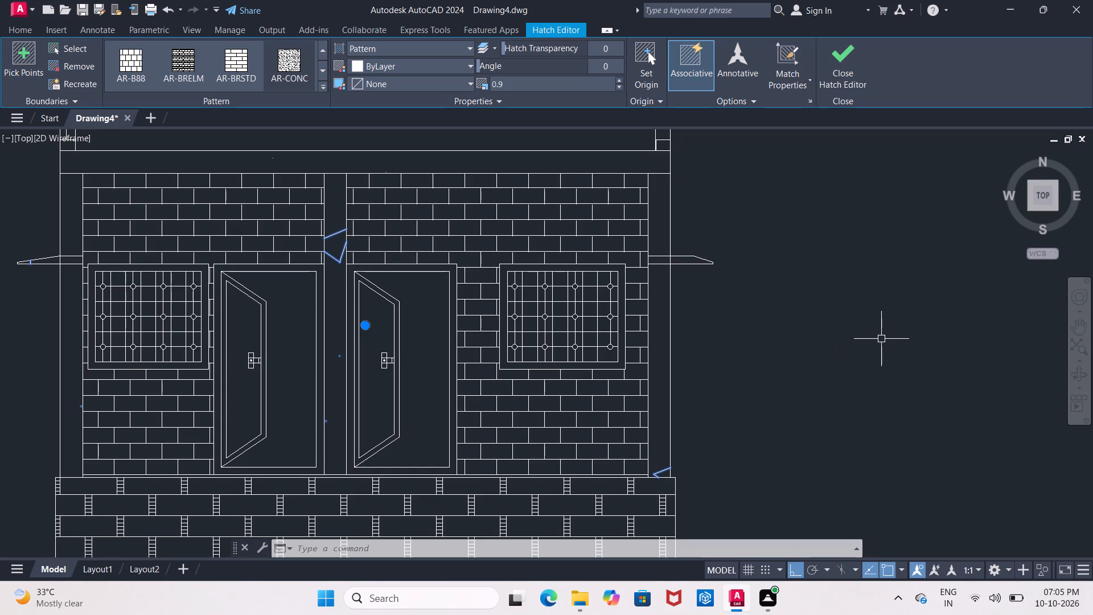
Erase the selected AR-CONC hatch from the elevation's columns and sunshades.
{"action": "key", "text": "Delete"}
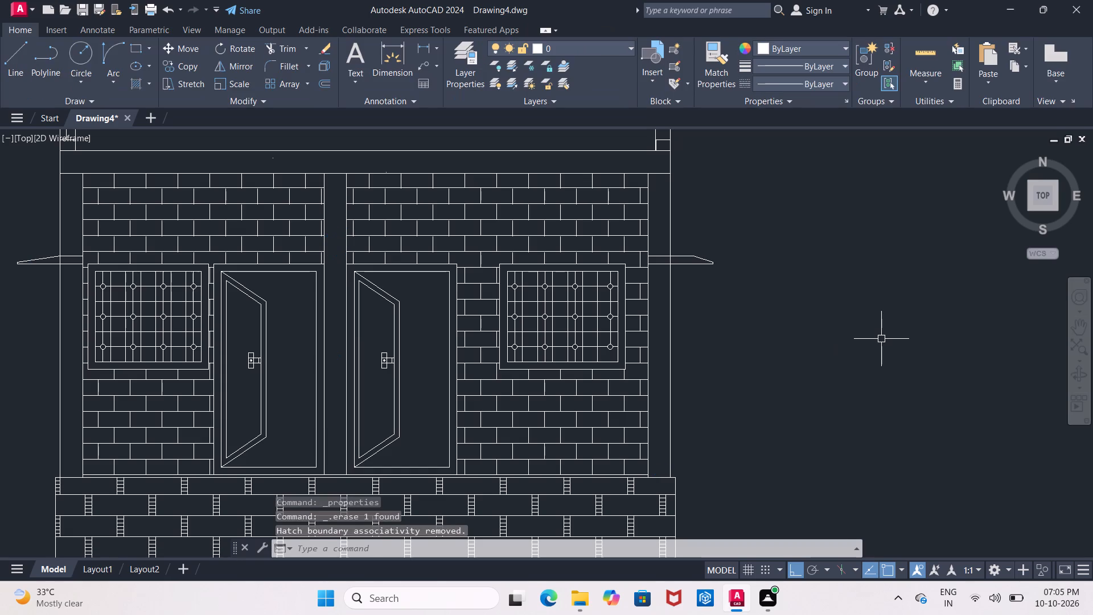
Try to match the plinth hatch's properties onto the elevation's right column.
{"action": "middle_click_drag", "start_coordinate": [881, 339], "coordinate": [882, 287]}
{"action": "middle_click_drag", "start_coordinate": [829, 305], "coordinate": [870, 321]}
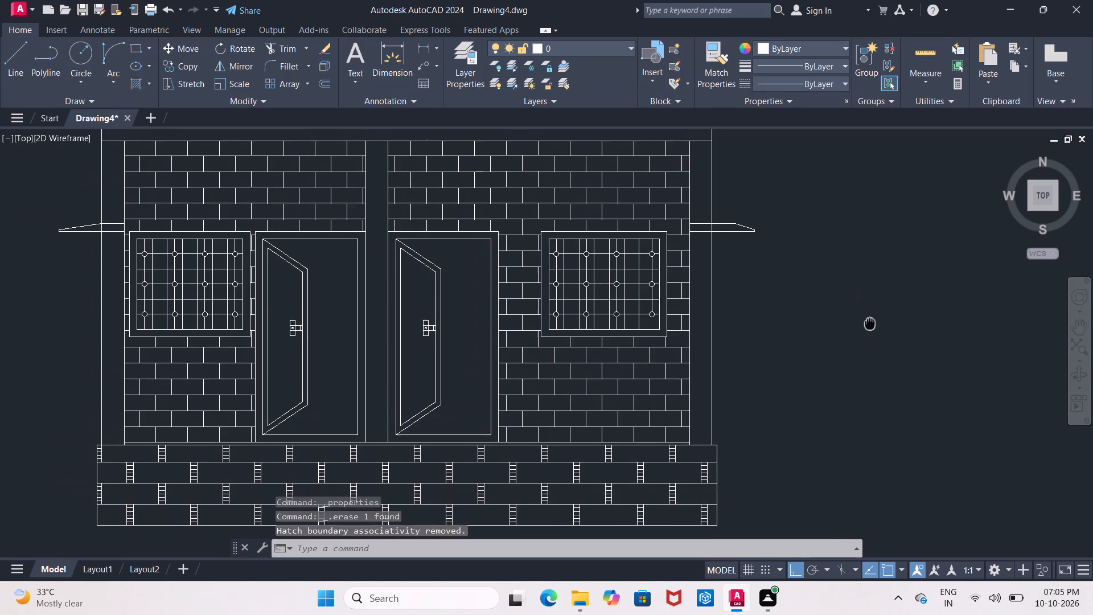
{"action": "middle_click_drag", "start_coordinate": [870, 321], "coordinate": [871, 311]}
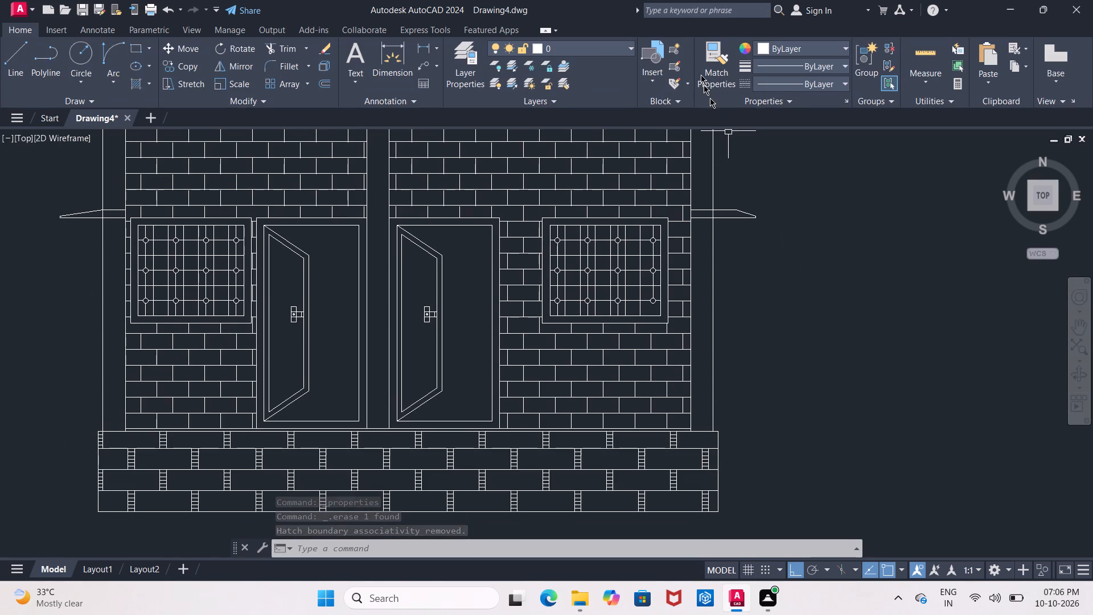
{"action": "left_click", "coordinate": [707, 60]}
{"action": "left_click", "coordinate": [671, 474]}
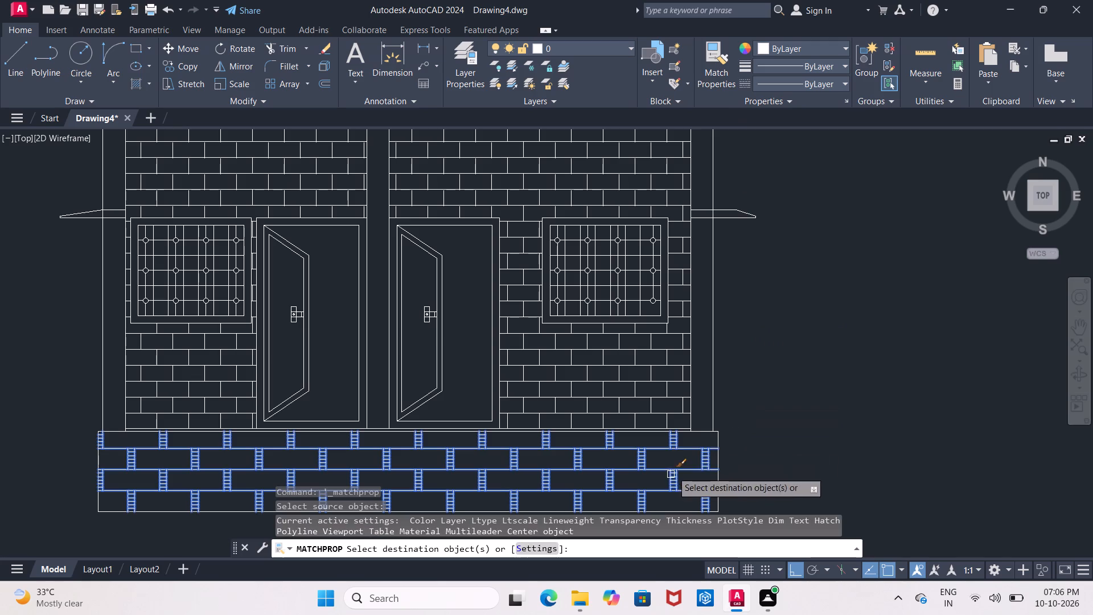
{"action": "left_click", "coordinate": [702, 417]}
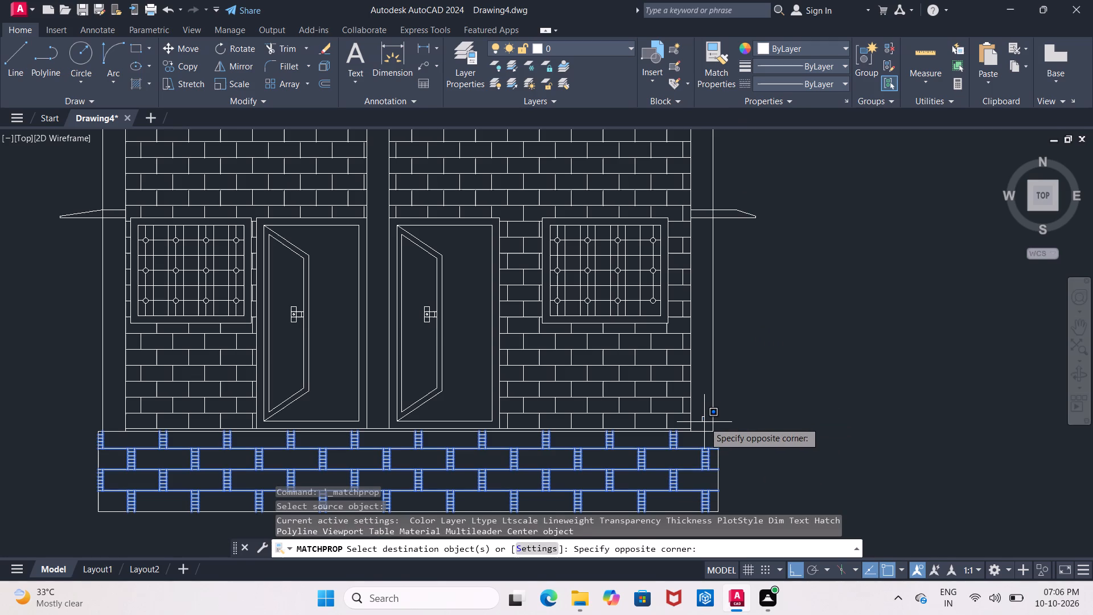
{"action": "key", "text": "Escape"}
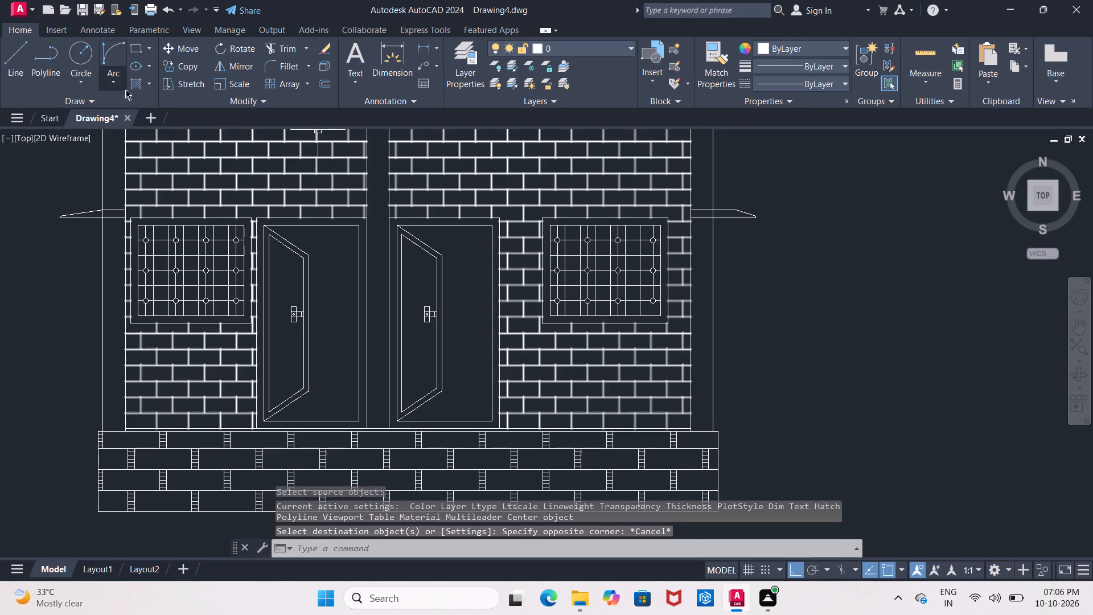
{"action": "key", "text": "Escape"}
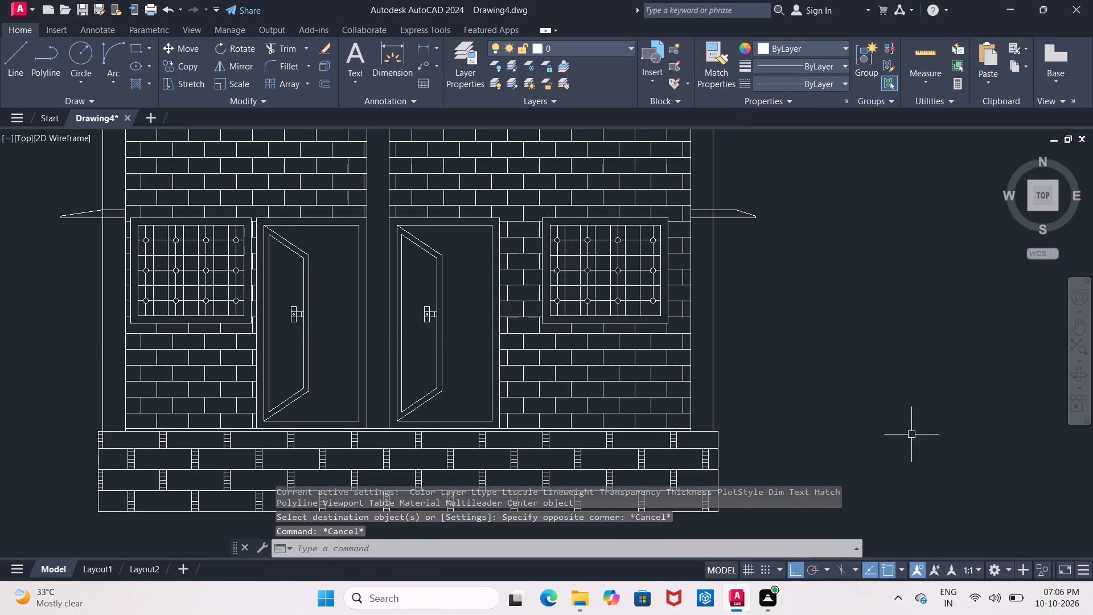
Hatch the plinth area with the current AR-CONC pattern at scale 0.9.
{"action": "left_click", "coordinate": [137, 88]}
{"action": "left_click", "coordinate": [171, 460]}
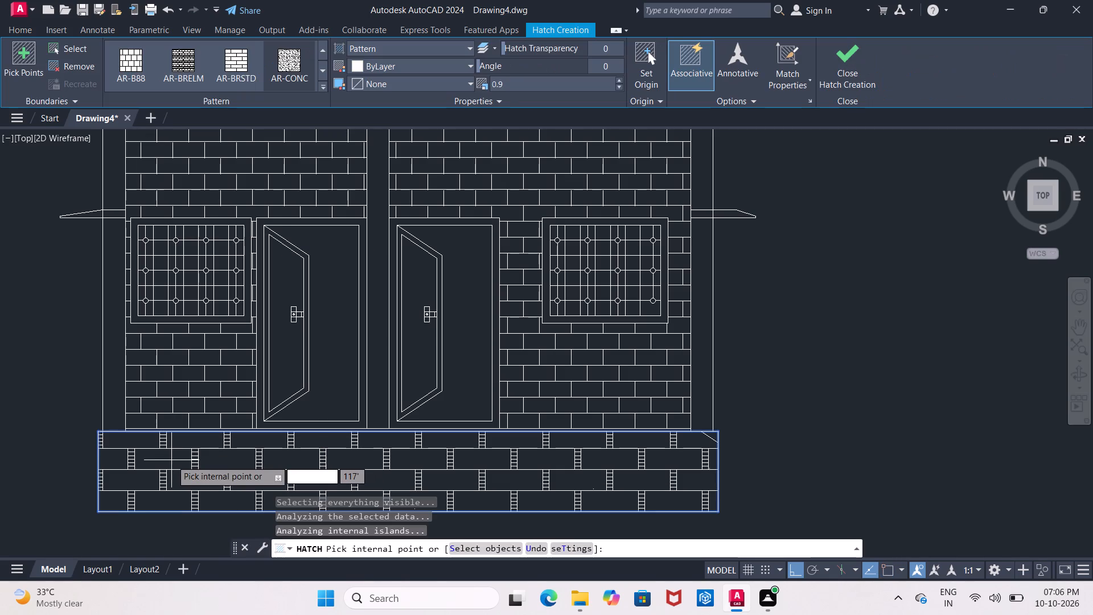
{"action": "key", "text": "Escape"}
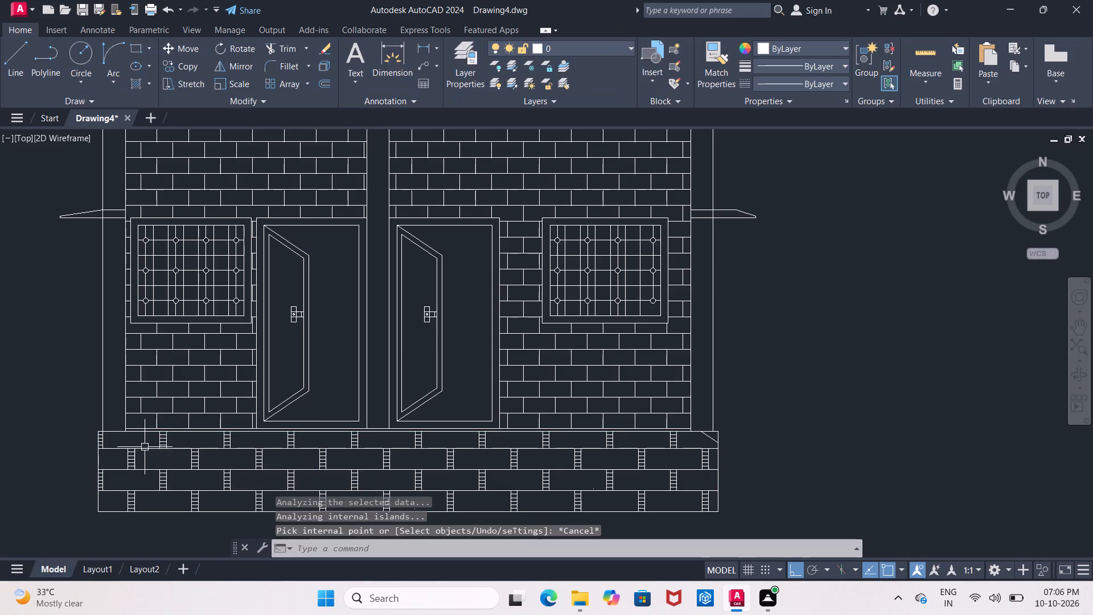
Start a hatch and look through the available patterns for one to use on the elevation's columns.
{"action": "left_click", "coordinate": [134, 83]}
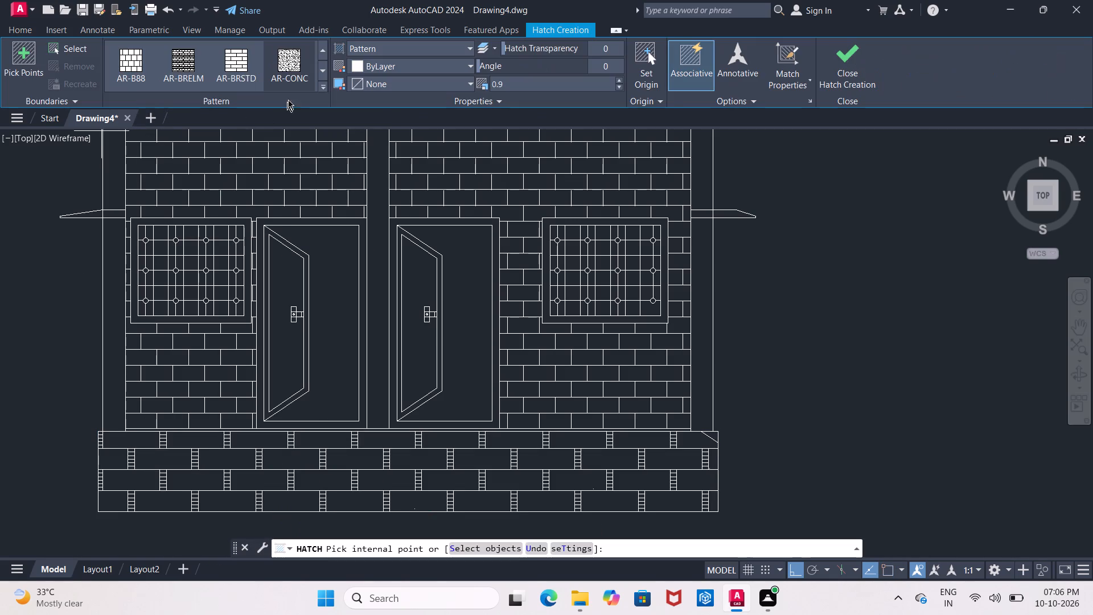
{"action": "left_click", "coordinate": [319, 48]}
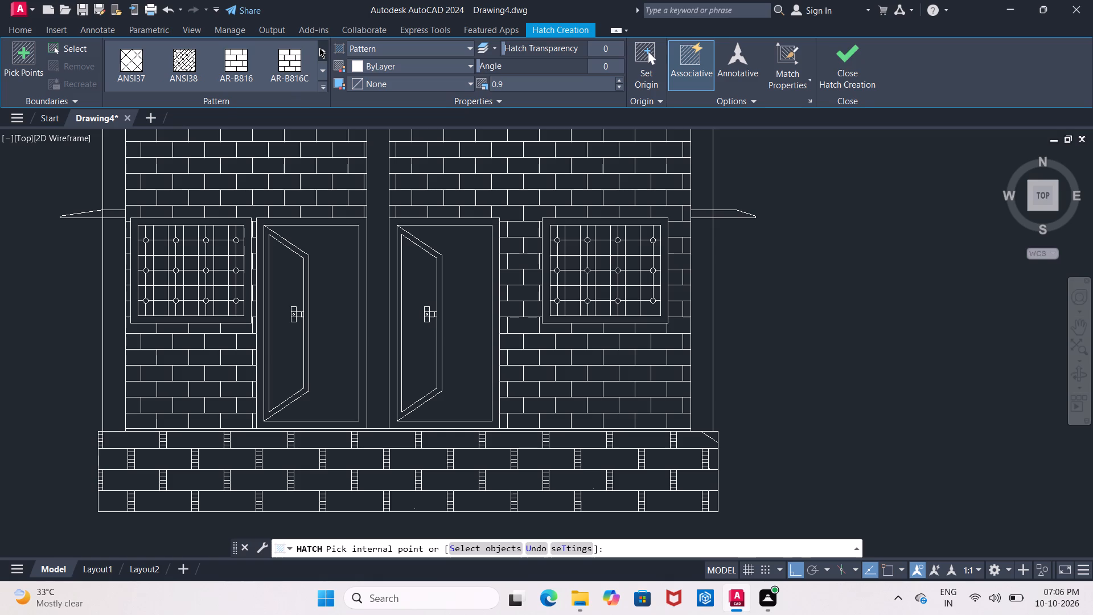
{"action": "left_click", "coordinate": [319, 48]}
{"action": "left_click", "coordinate": [319, 48]}
{"action": "triple_click", "coordinate": [319, 48]}
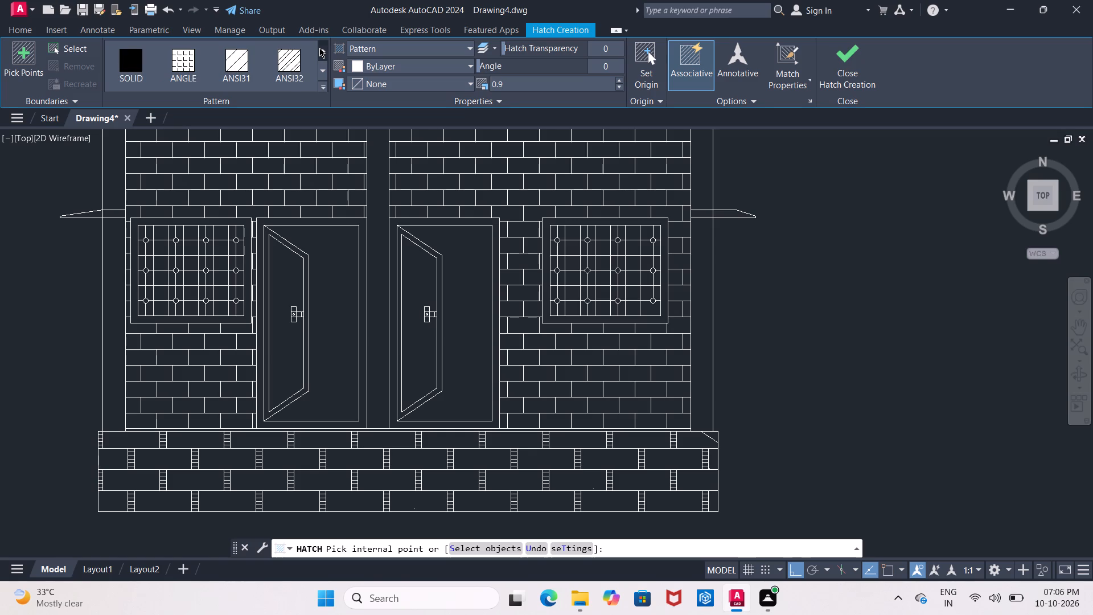
{"action": "left_click", "coordinate": [319, 48]}
{"action": "left_click", "coordinate": [319, 48]}
{"action": "left_click", "coordinate": [322, 54]}
{"action": "triple_click", "coordinate": [326, 65]}
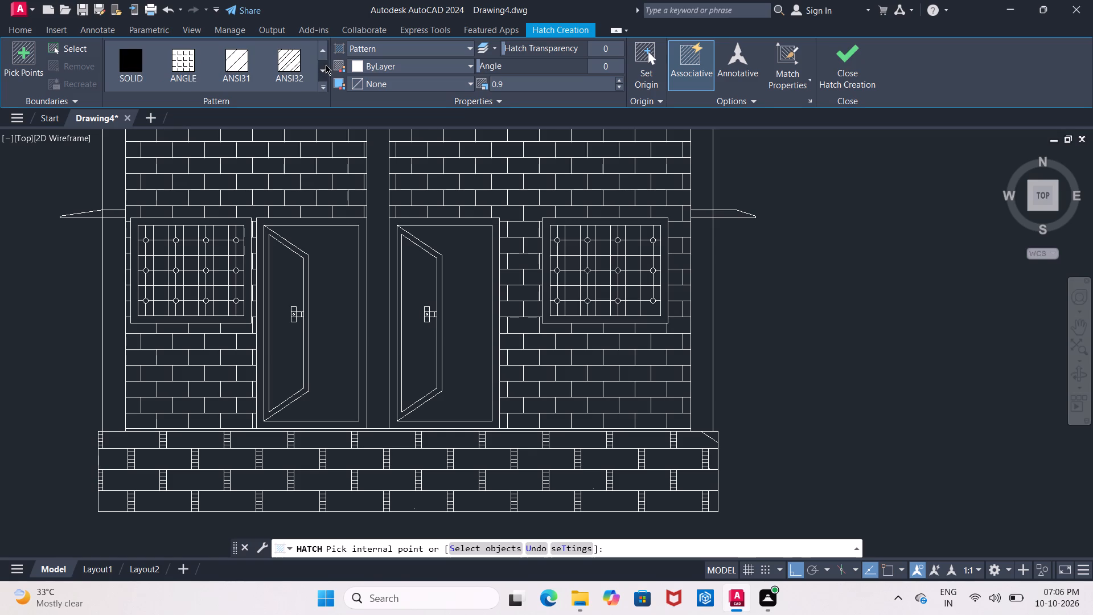
{"action": "left_click", "coordinate": [326, 65]}
{"action": "double_click", "coordinate": [326, 65]}
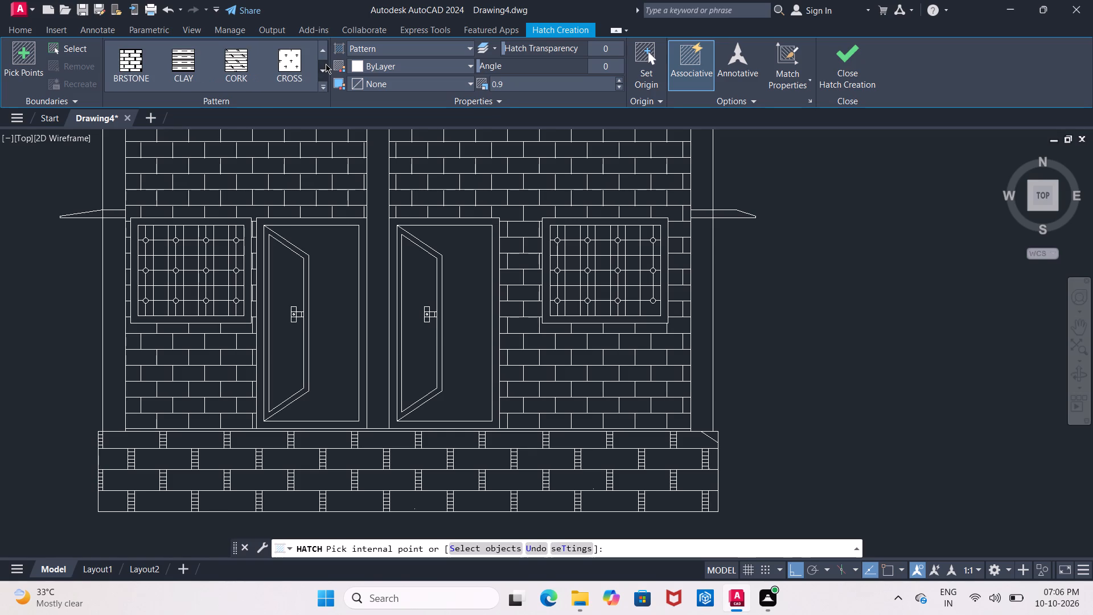
{"action": "left_click", "coordinate": [326, 55]}
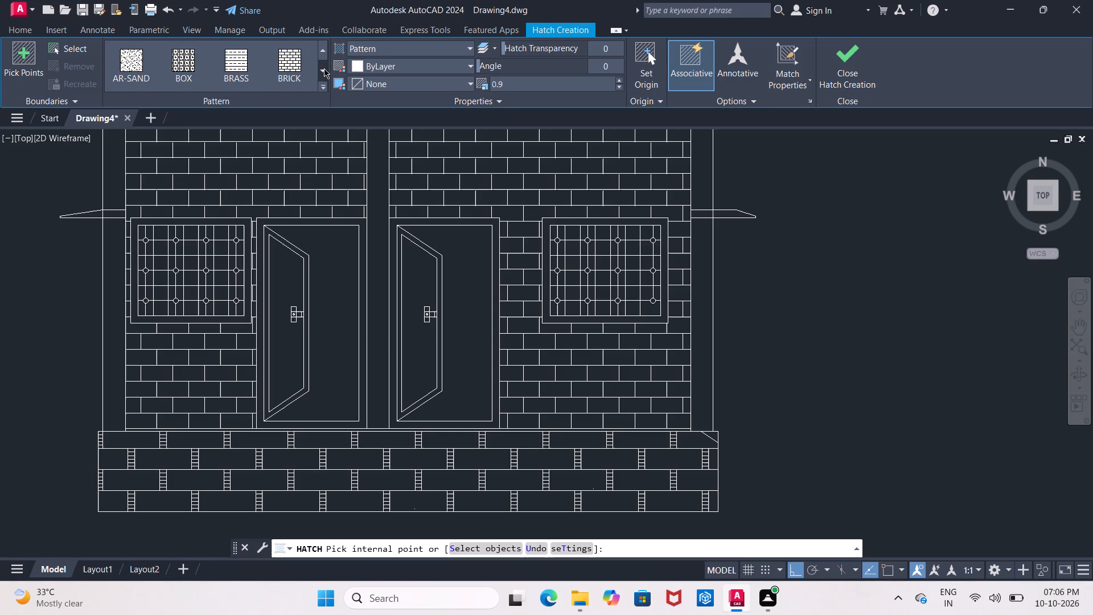
{"action": "left_click", "coordinate": [324, 71]}
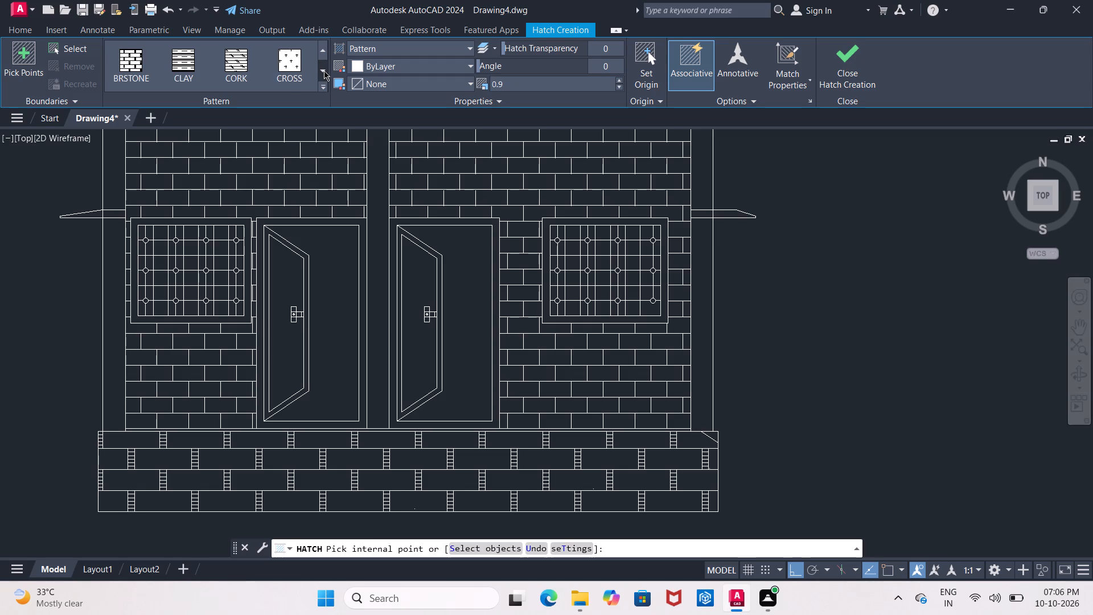
{"action": "left_click", "coordinate": [324, 71]}
{"action": "left_click", "coordinate": [324, 71]}
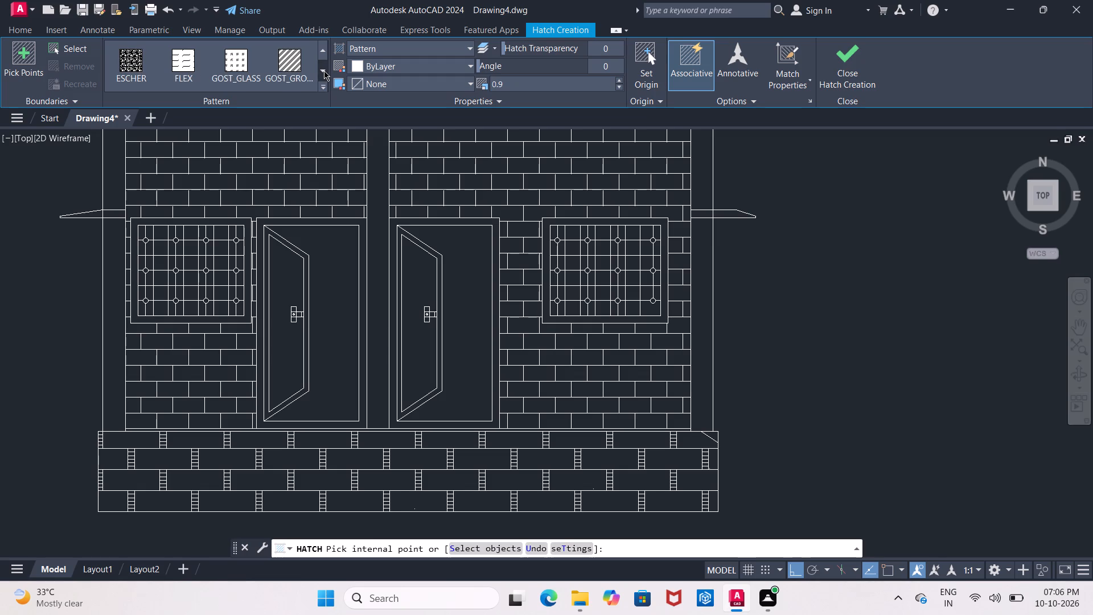
{"action": "left_click", "coordinate": [324, 71]}
{"action": "left_click", "coordinate": [327, 53]}
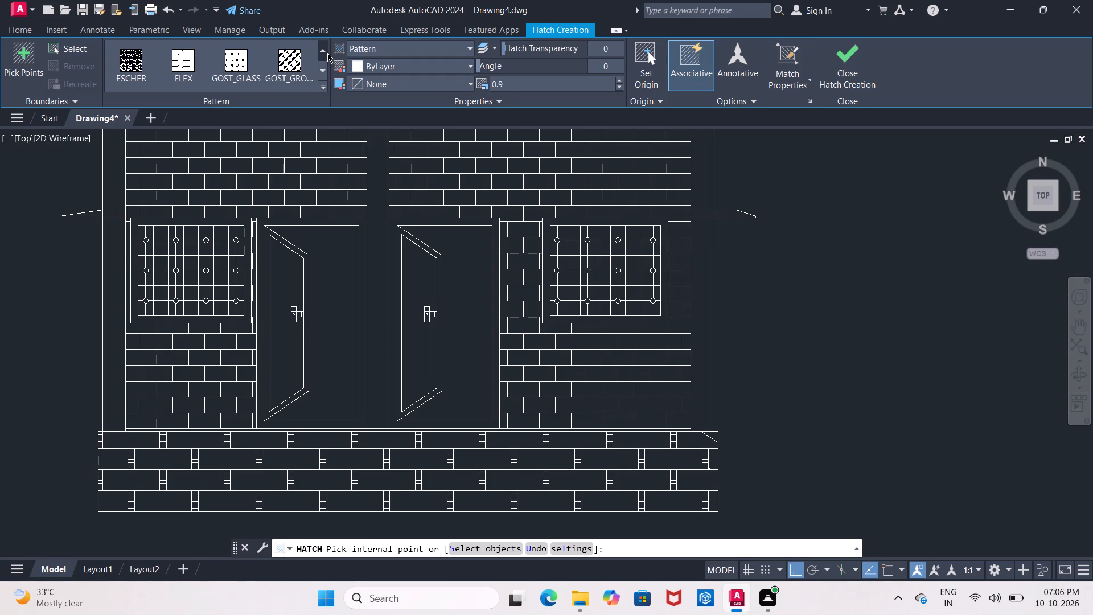
{"action": "left_click", "coordinate": [327, 67]}
{"action": "triple_click", "coordinate": [327, 68]}
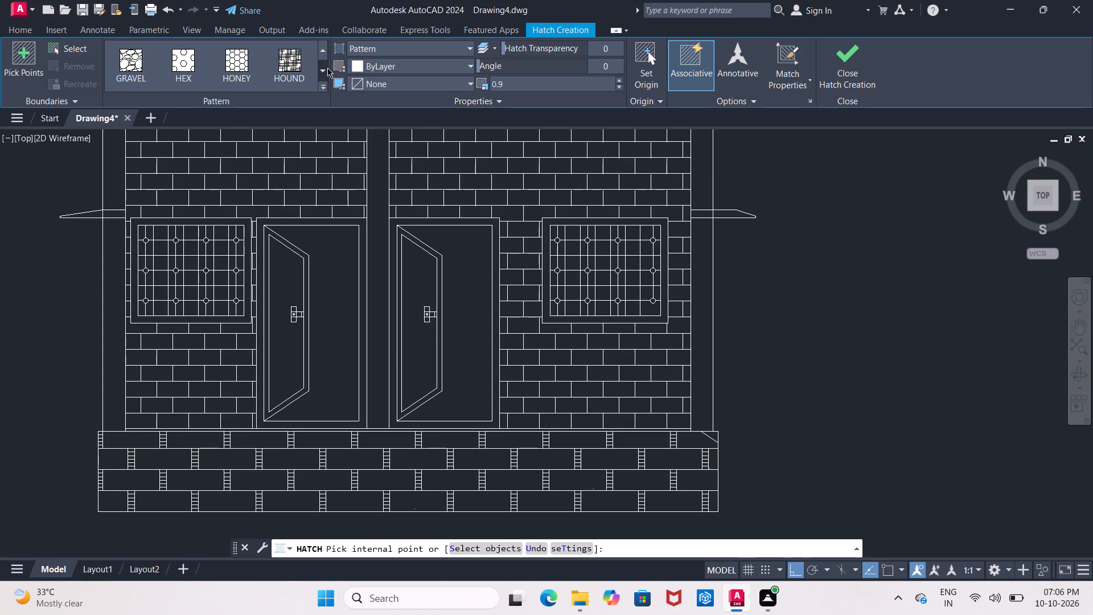
{"action": "left_click", "coordinate": [327, 68]}
{"action": "left_click", "coordinate": [327, 68]}
{"action": "triple_click", "coordinate": [327, 68]}
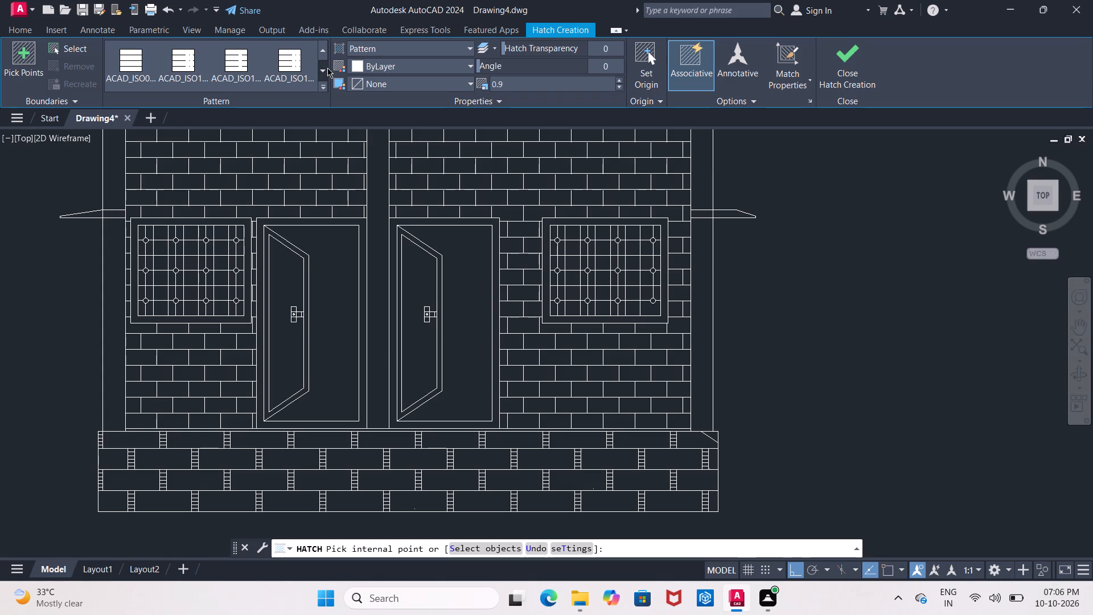
{"action": "triple_click", "coordinate": [327, 68]}
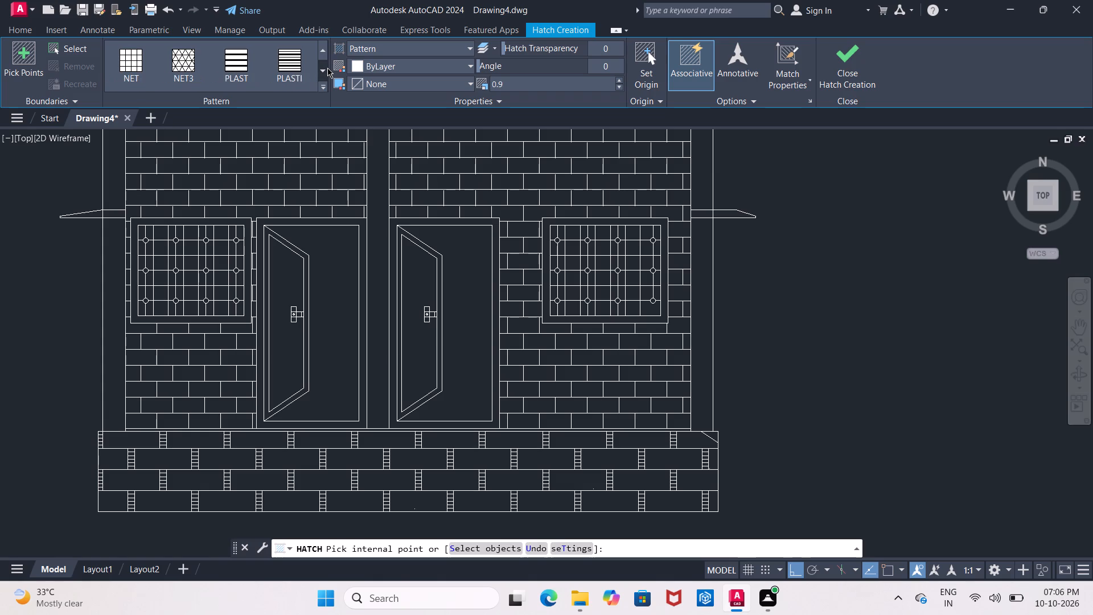
{"action": "left_click", "coordinate": [327, 68]}
{"action": "left_click", "coordinate": [327, 68]}
{"action": "left_click", "coordinate": [327, 68]}
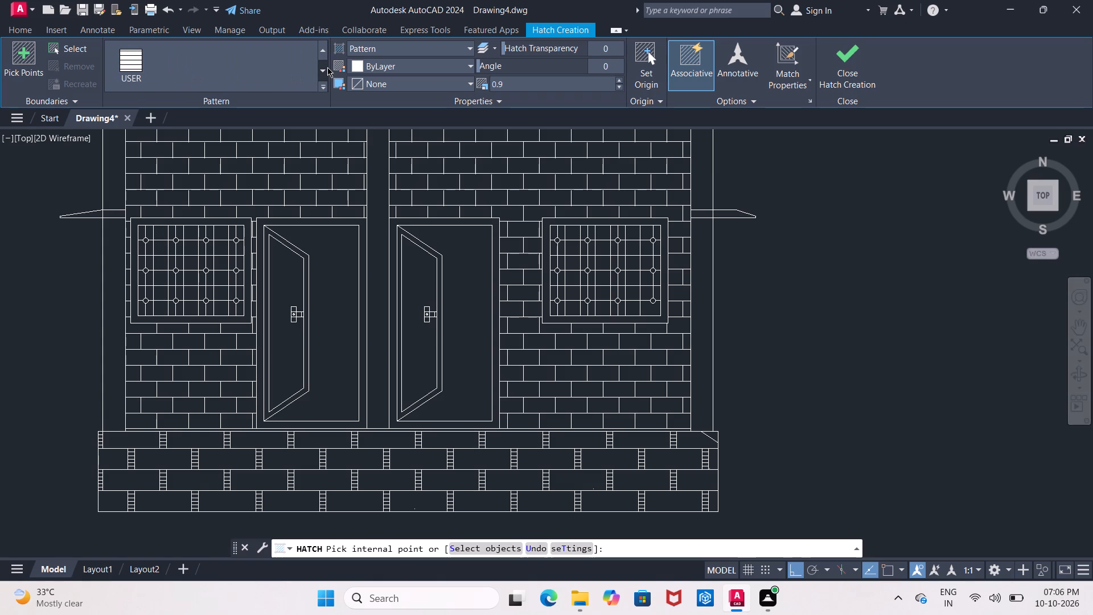
{"action": "double_click", "coordinate": [327, 56]}
{"action": "triple_click", "coordinate": [327, 56]}
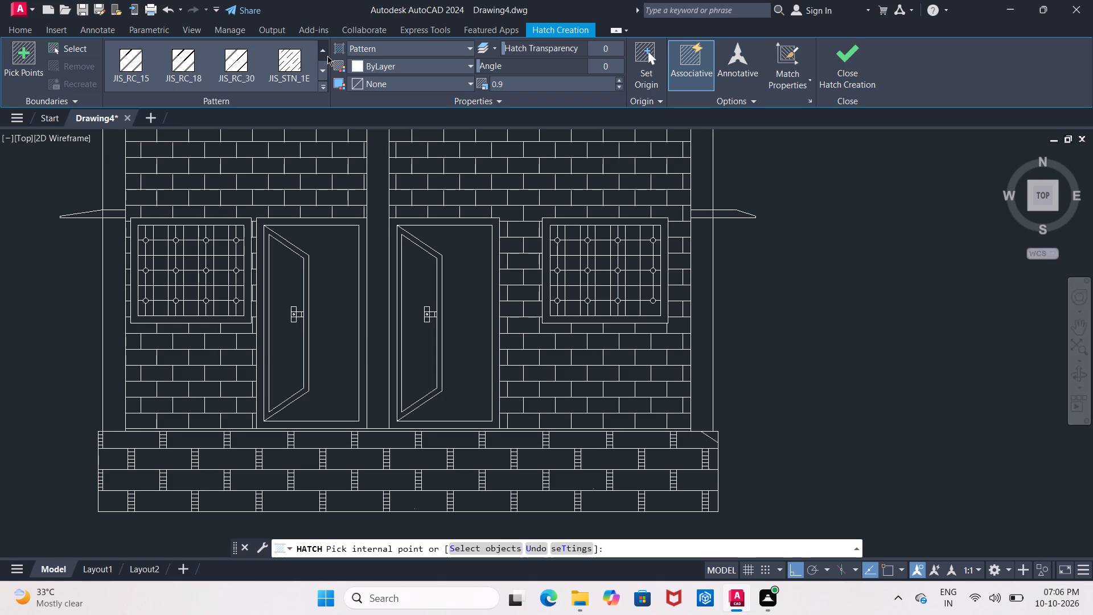
{"action": "triple_click", "coordinate": [327, 56]}
{"action": "triple_click", "coordinate": [327, 56]}
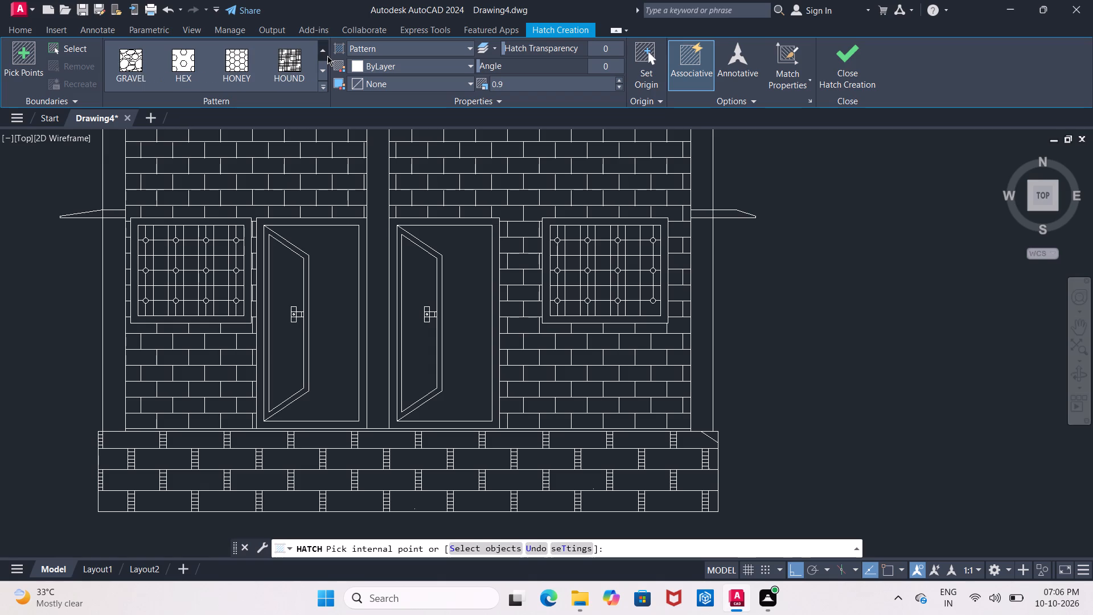
{"action": "left_click", "coordinate": [327, 56]}
{"action": "triple_click", "coordinate": [327, 56]}
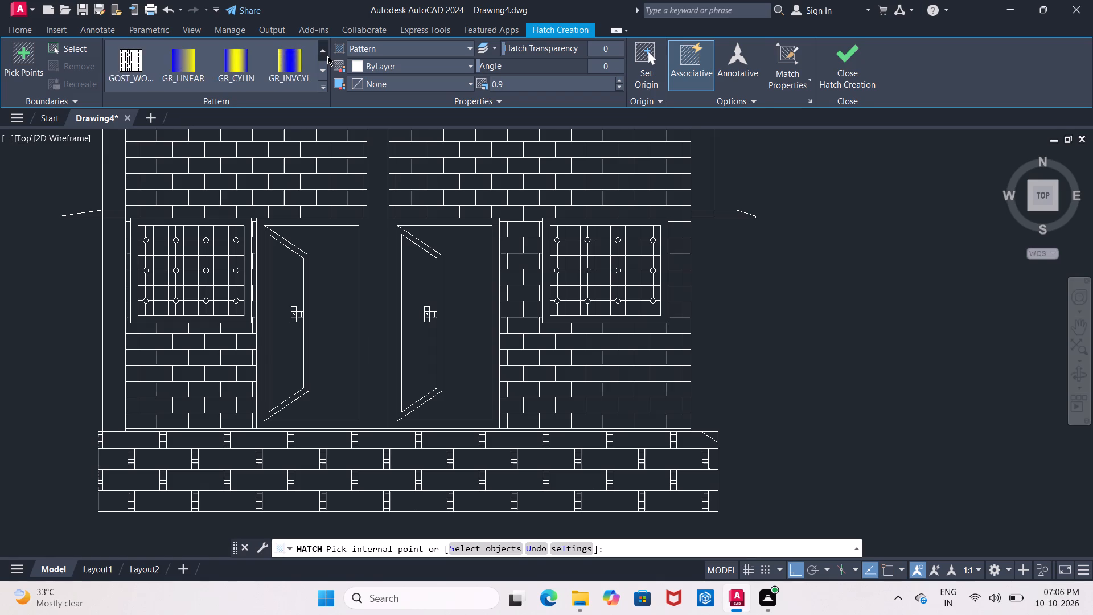
{"action": "left_click", "coordinate": [327, 56]}
{"action": "left_click", "coordinate": [327, 56]}
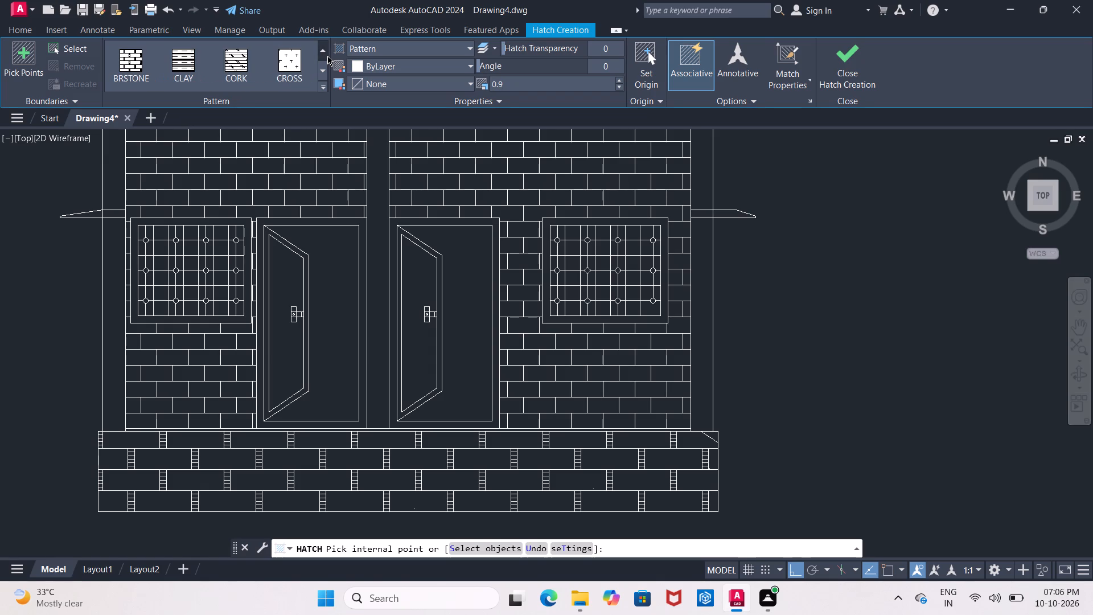
Hatch the elevation's left, middle and right columns with the BRSTONE pattern at scale 0.9, leaving out the walls.
{"action": "left_click", "coordinate": [143, 68]}
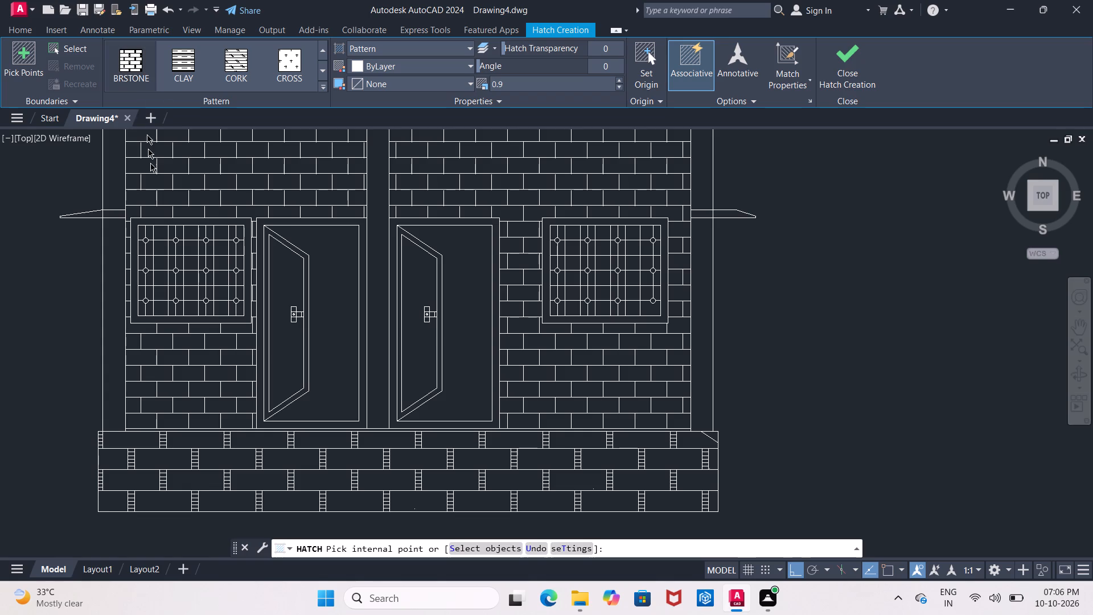
{"action": "left_click", "coordinate": [109, 291]}
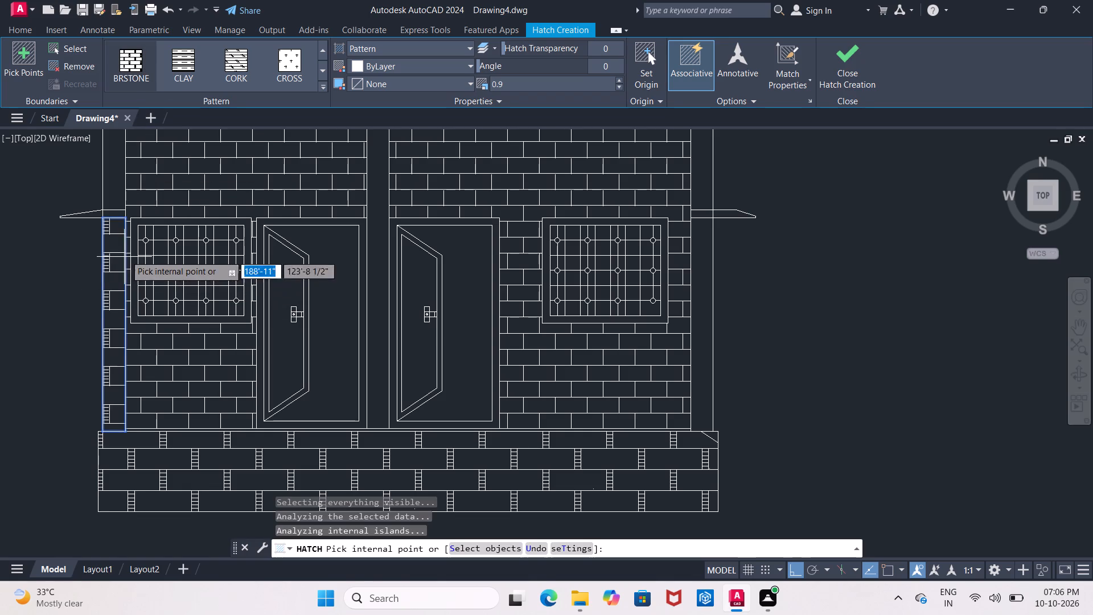
{"action": "middle_click_drag", "start_coordinate": [115, 240], "coordinate": [108, 304]}
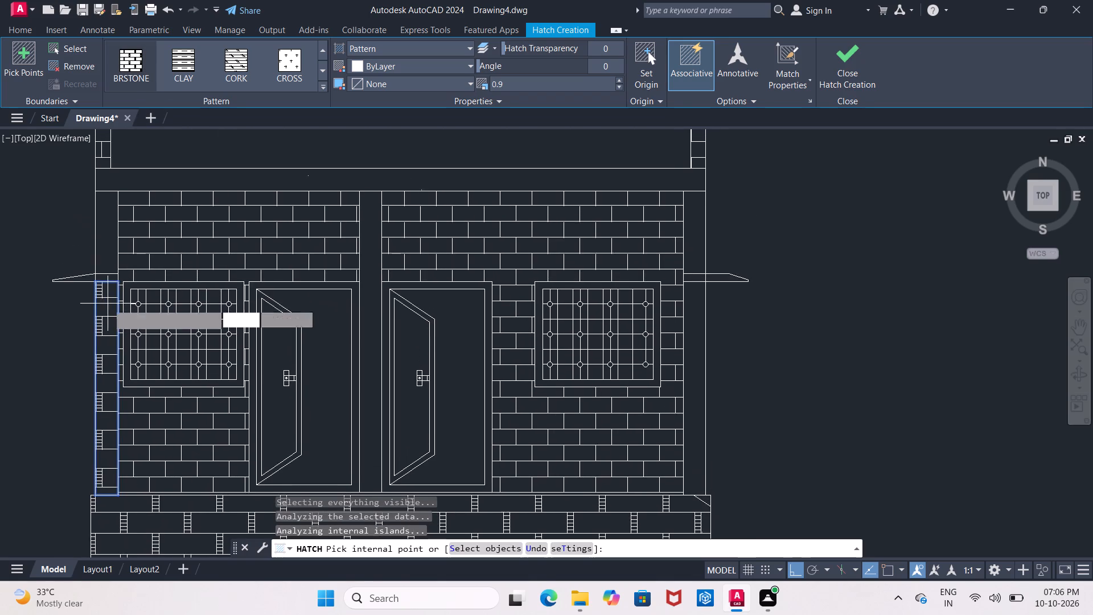
{"action": "left_click", "coordinate": [104, 245]}
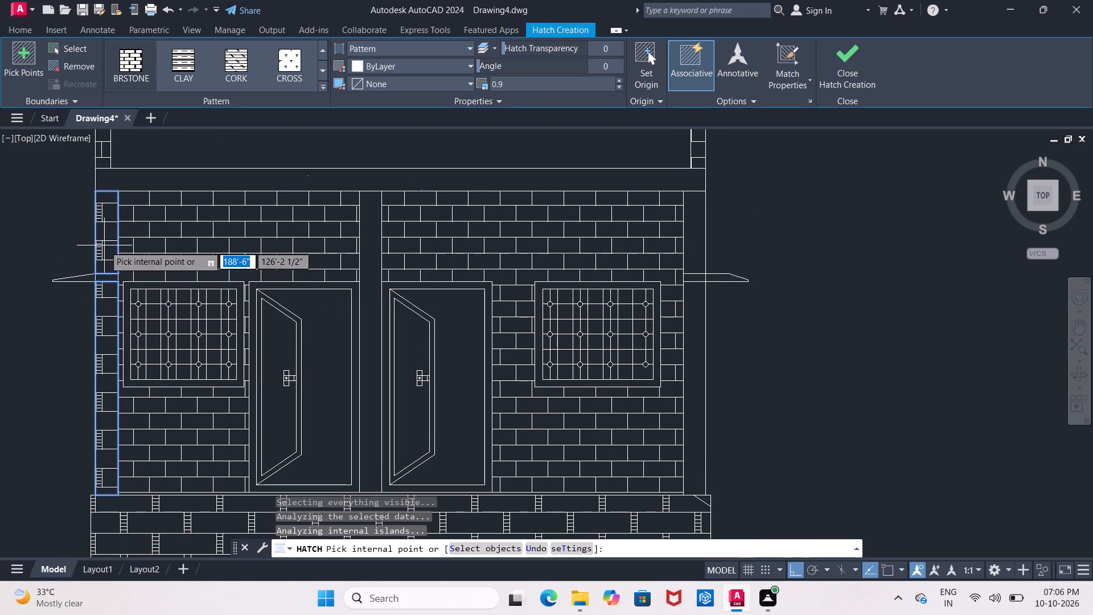
{"action": "left_click", "coordinate": [357, 243]}
{"action": "left_click", "coordinate": [375, 243]}
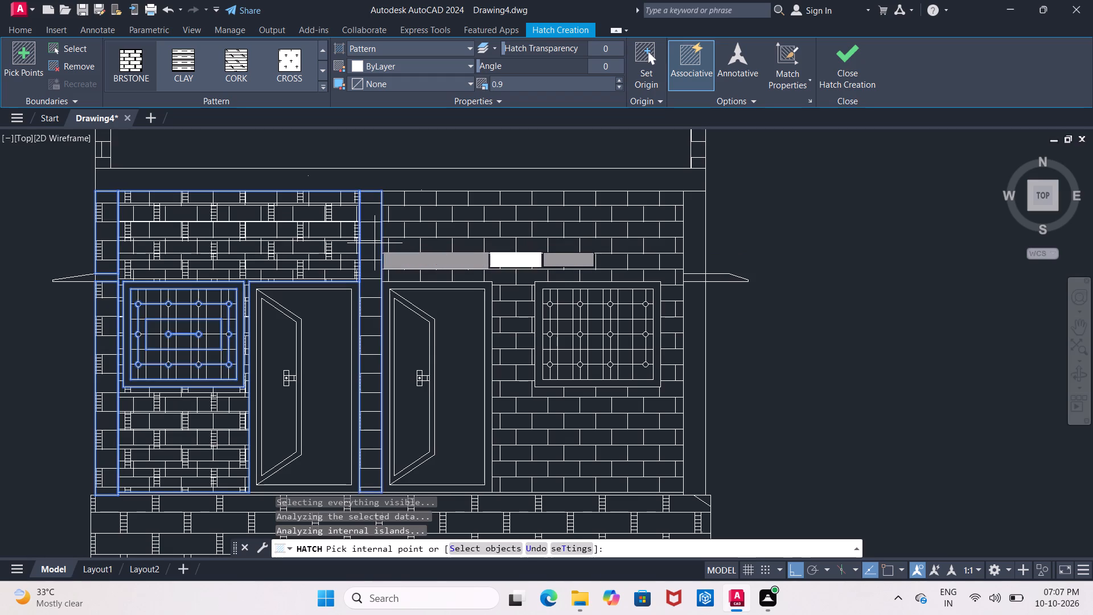
{"action": "key", "text": "ctrl+z"}
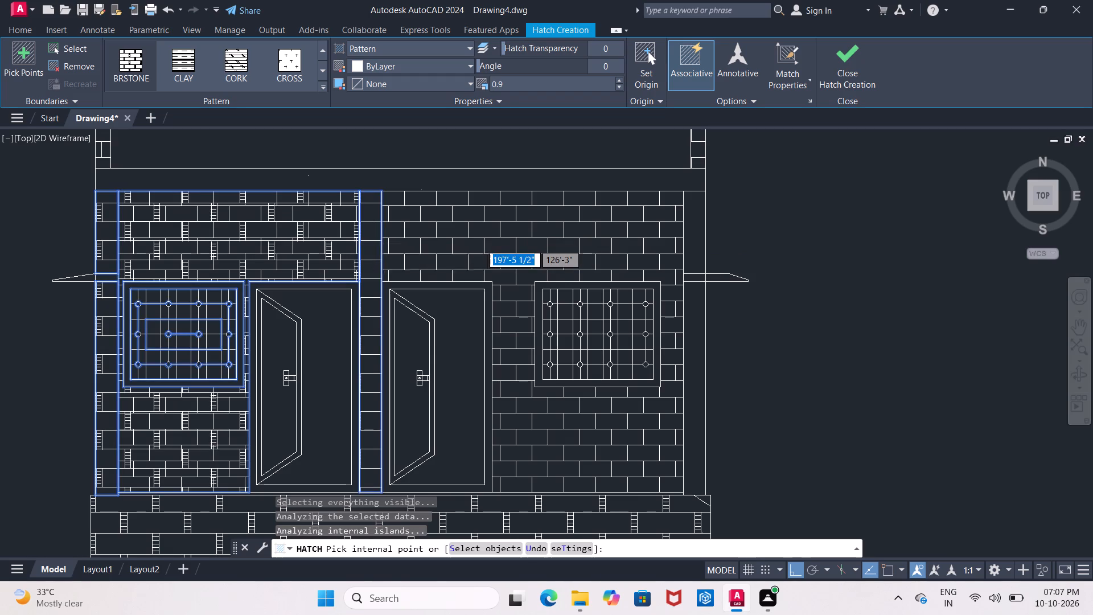
{"action": "key", "text": "ctrl+z"}
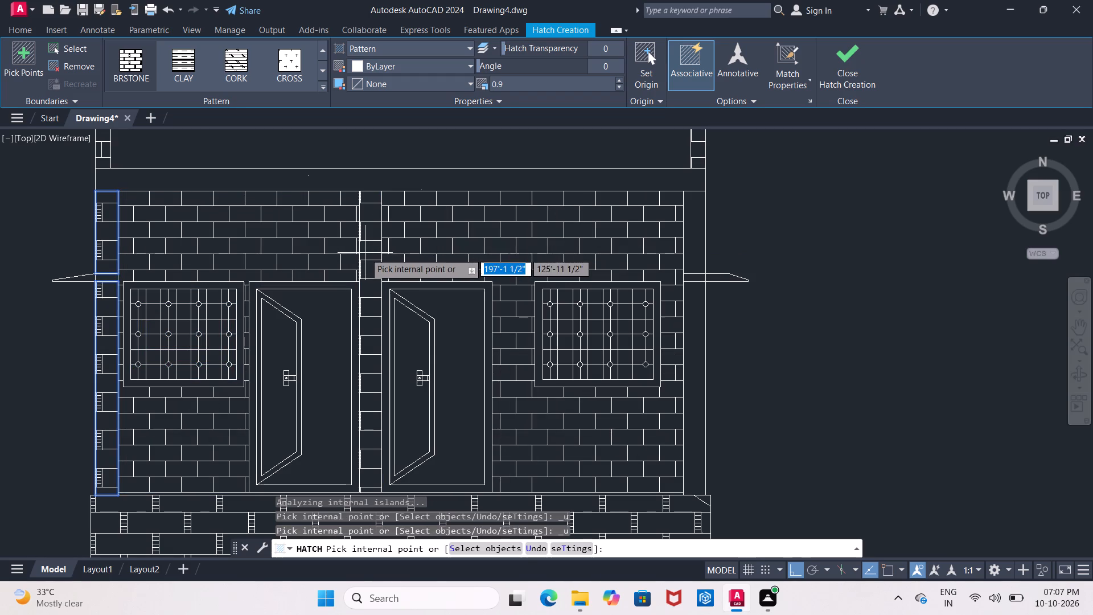
{"action": "left_click", "coordinate": [369, 255]}
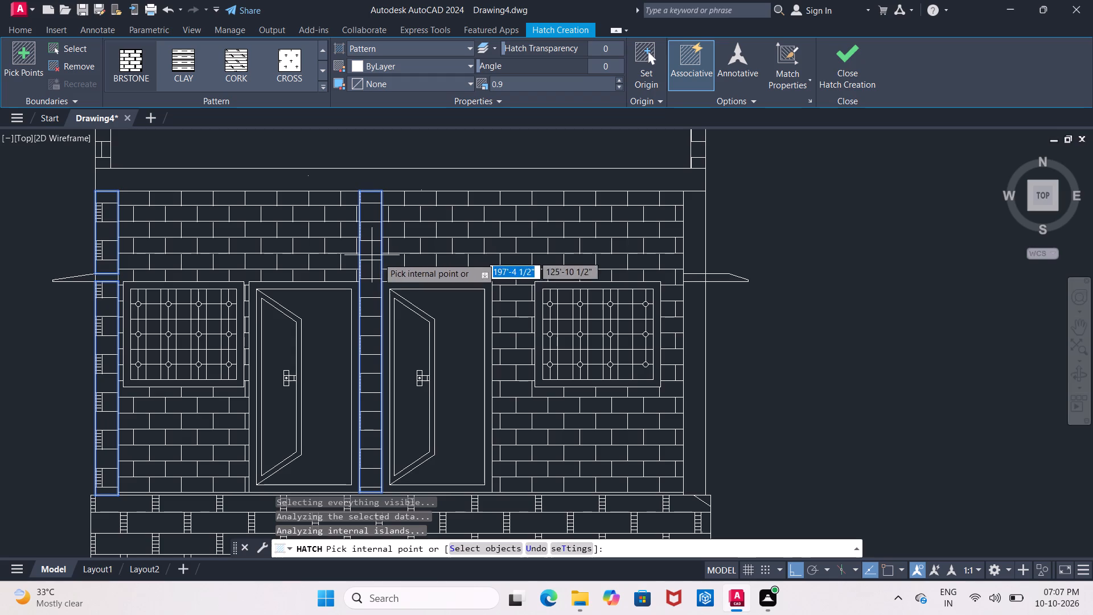
{"action": "left_click", "coordinate": [702, 270]}
{"action": "left_click", "coordinate": [695, 334]}
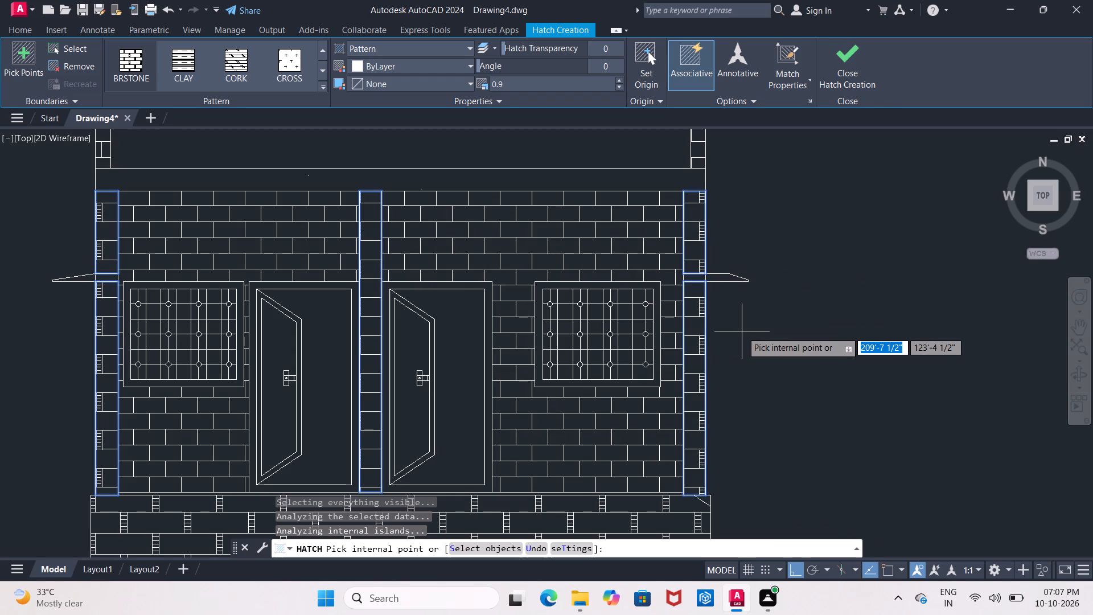
{"action": "key", "text": "Escape"}
Review the hatched front elevation on its own and alongside the floor plan and layout drawings above it.
{"action": "scroll", "coordinate": [749, 332], "scroll_direction": "down", "scroll_amount": 2}
{"action": "middle_click_drag", "start_coordinate": [784, 342], "coordinate": [457, 345]}
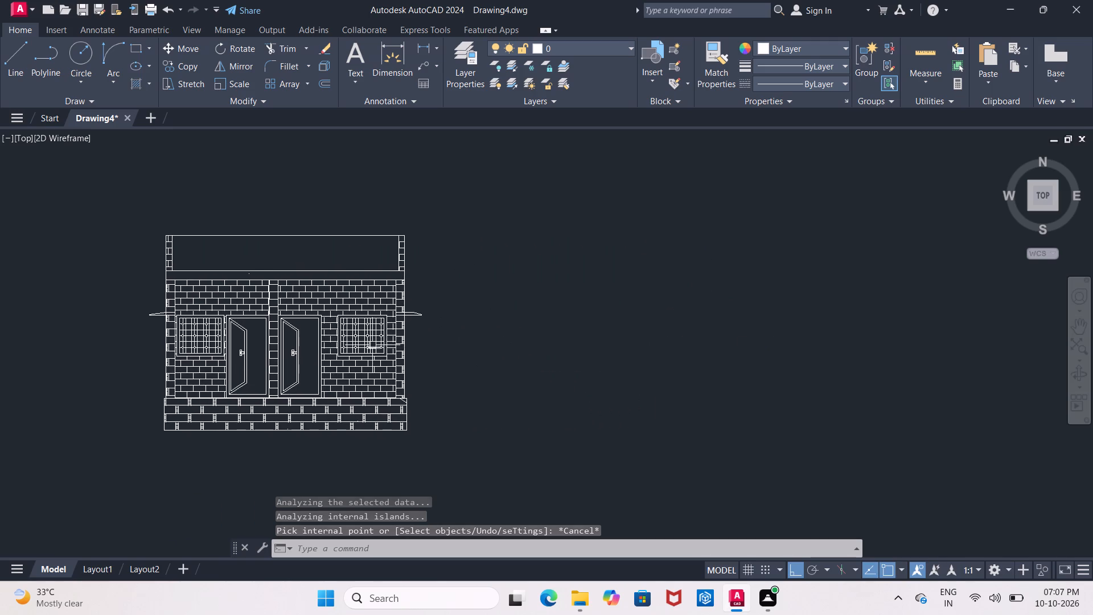
{"action": "scroll", "coordinate": [370, 340], "scroll_direction": "up", "scroll_amount": 2}
{"action": "scroll", "coordinate": [373, 337], "scroll_direction": "down", "scroll_amount": 1}
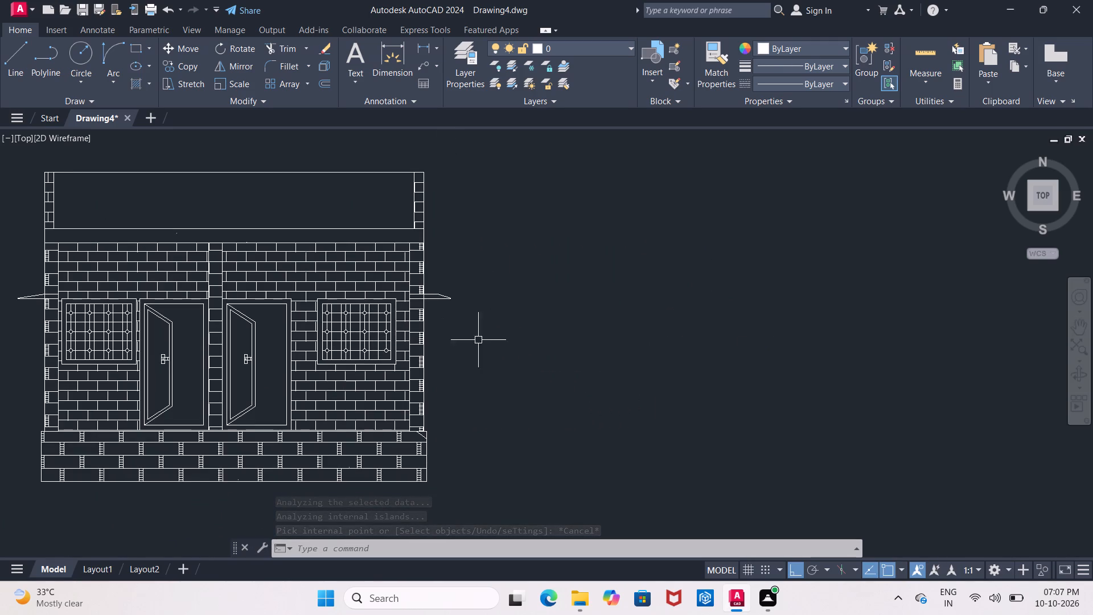
{"action": "middle_click_drag", "start_coordinate": [557, 342], "coordinate": [480, 330]}
{"action": "scroll", "coordinate": [481, 329], "scroll_direction": "down", "scroll_amount": 1}
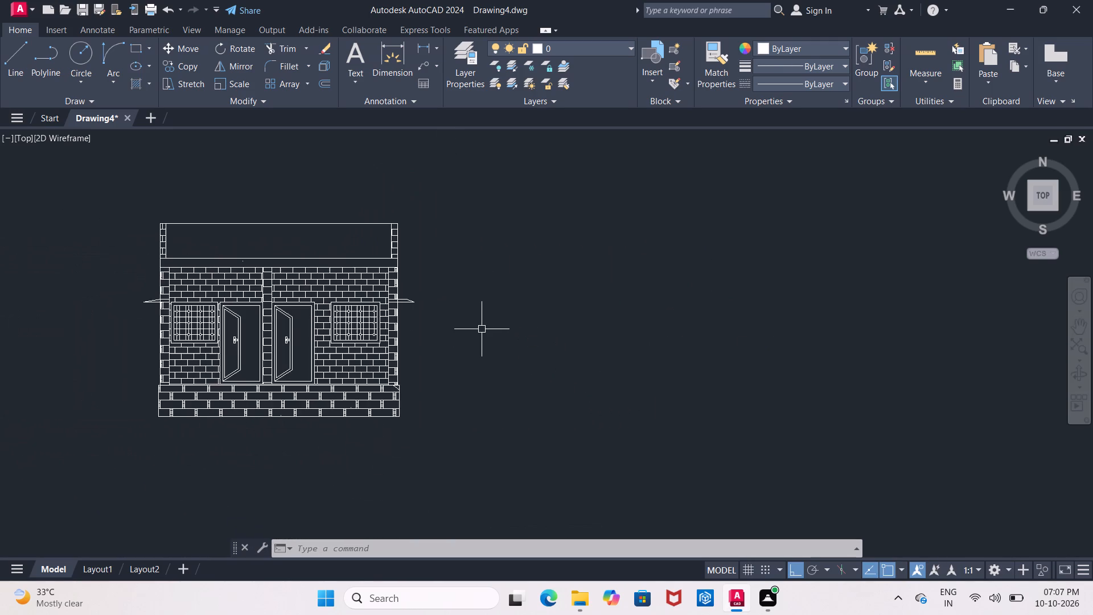
{"action": "middle_click", "coordinate": [482, 330]}
{"action": "scroll", "coordinate": [482, 330], "scroll_direction": "down", "scroll_amount": 4}
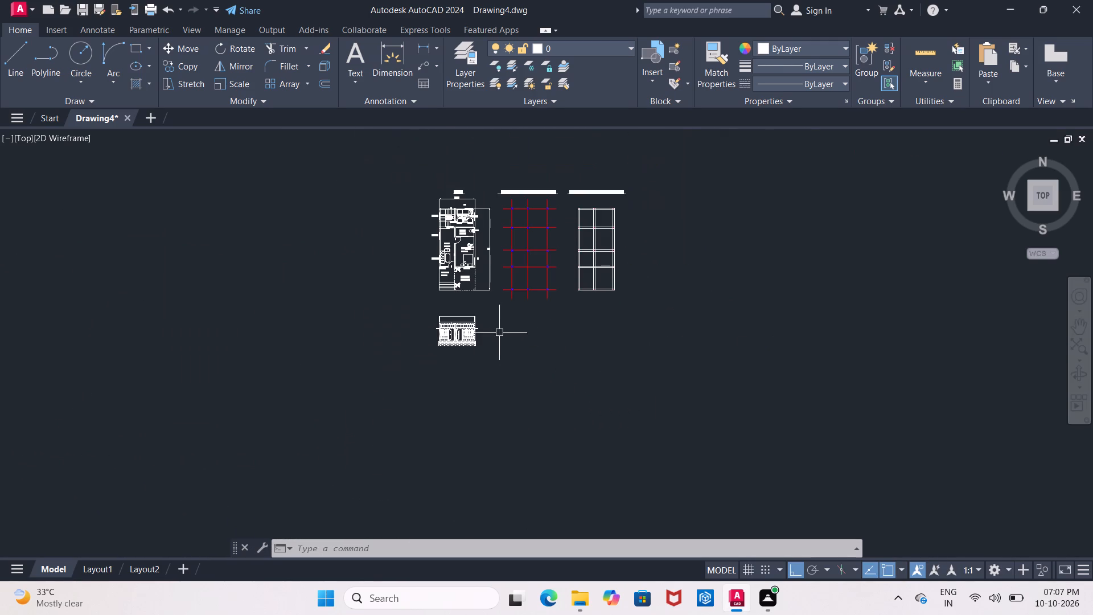
{"action": "scroll", "coordinate": [505, 327], "scroll_direction": "up", "scroll_amount": 1}
{"action": "middle_click_drag", "start_coordinate": [505, 327], "coordinate": [501, 302]}
{"action": "scroll", "coordinate": [490, 307], "scroll_direction": "up", "scroll_amount": 2}
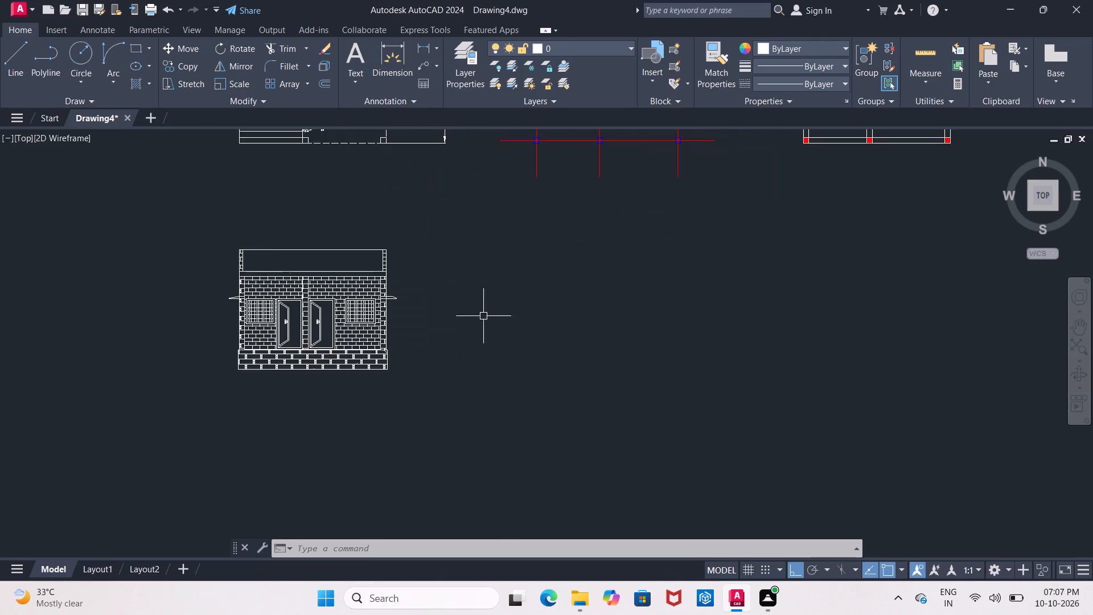
{"action": "scroll", "coordinate": [483, 317], "scroll_direction": "up", "scroll_amount": 1}
{"action": "middle_click_drag", "start_coordinate": [483, 317], "coordinate": [492, 306]}
{"action": "scroll", "coordinate": [492, 307], "scroll_direction": "down", "scroll_amount": 2}
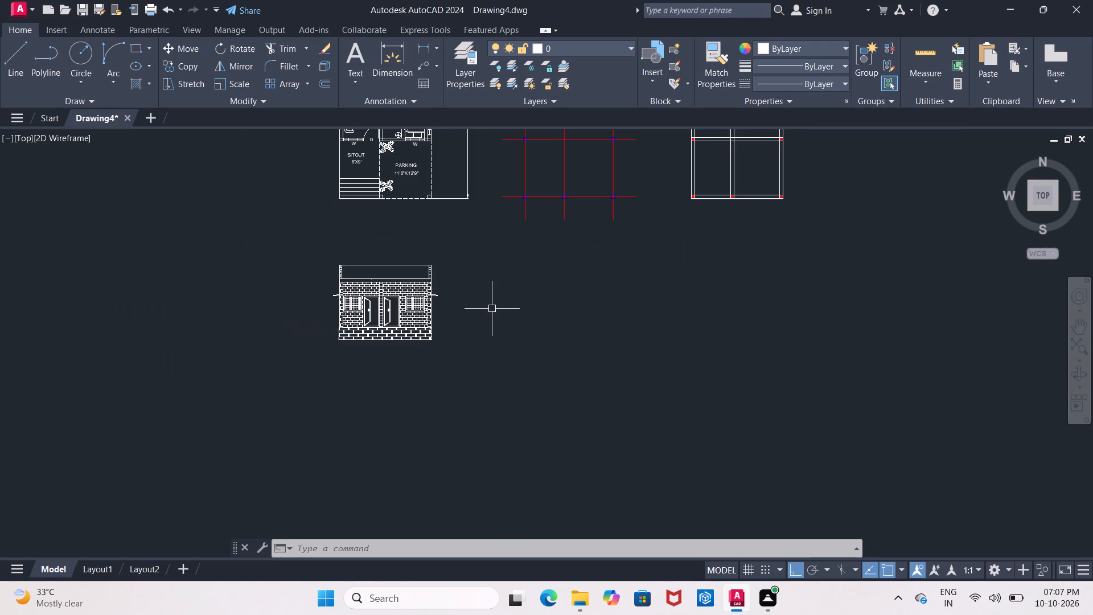
{"action": "middle_click_drag", "start_coordinate": [492, 309], "coordinate": [481, 313]}
{"action": "scroll", "coordinate": [465, 312], "scroll_direction": "up", "scroll_amount": 2}
{"action": "middle_click_drag", "start_coordinate": [464, 310], "coordinate": [424, 316]}
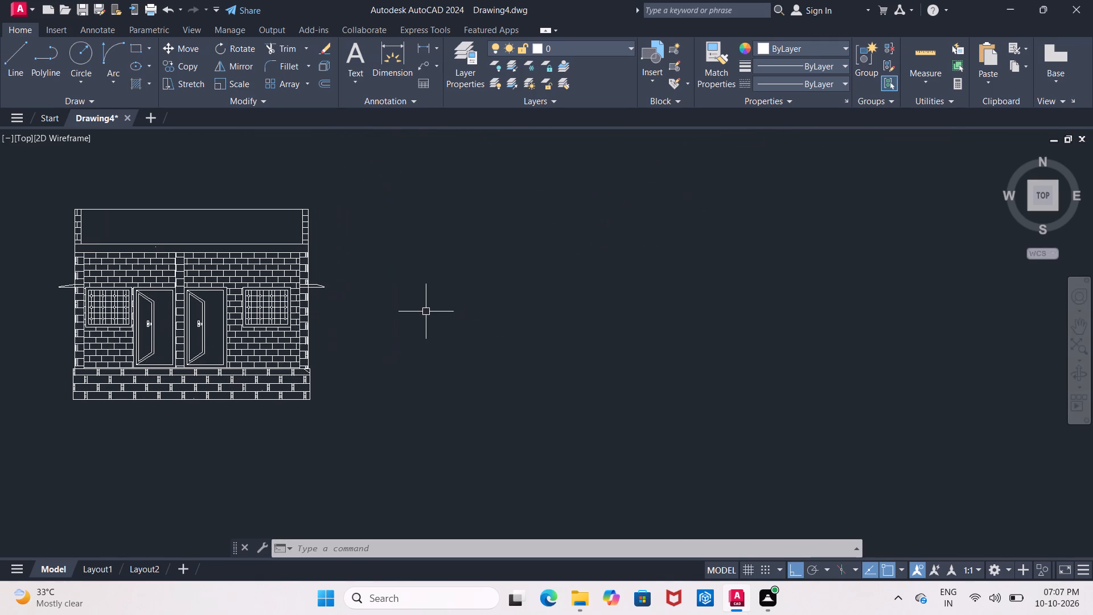
Stretch the parapet's top line horizontally far out past the right side of the front elevation.
{"action": "left_click", "coordinate": [249, 212]}
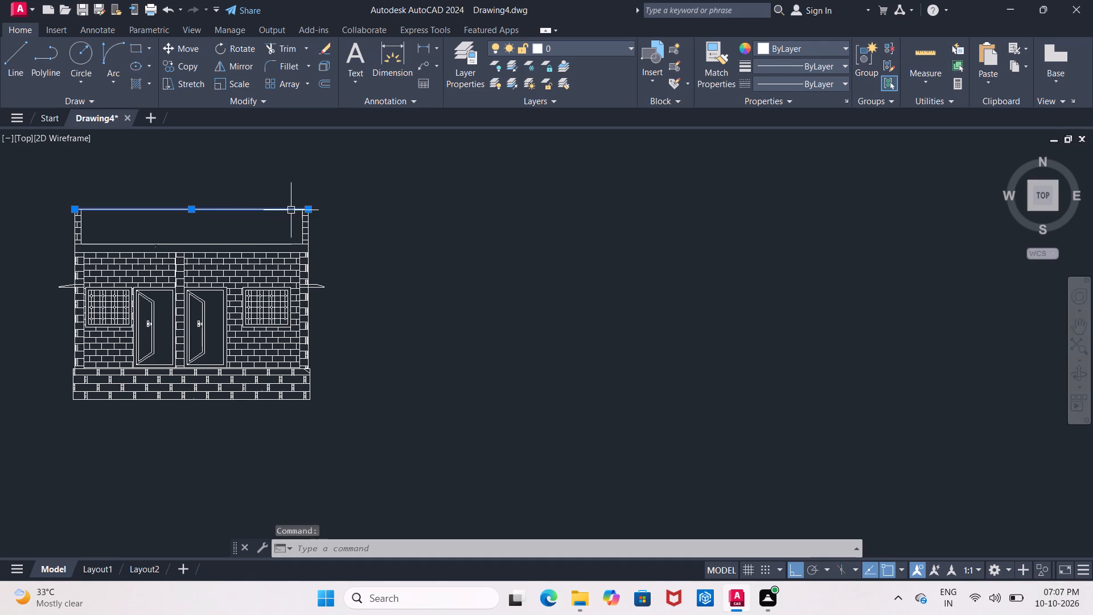
{"action": "left_click", "coordinate": [310, 209]}
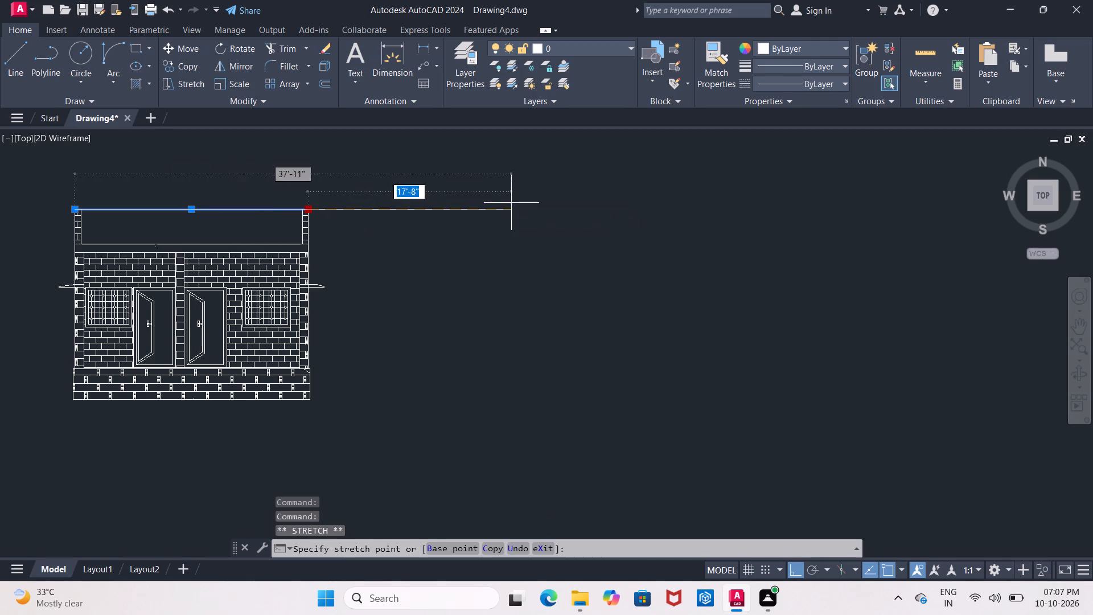
{"action": "left_click", "coordinate": [944, 192]}
{"action": "key", "text": "Escape"}
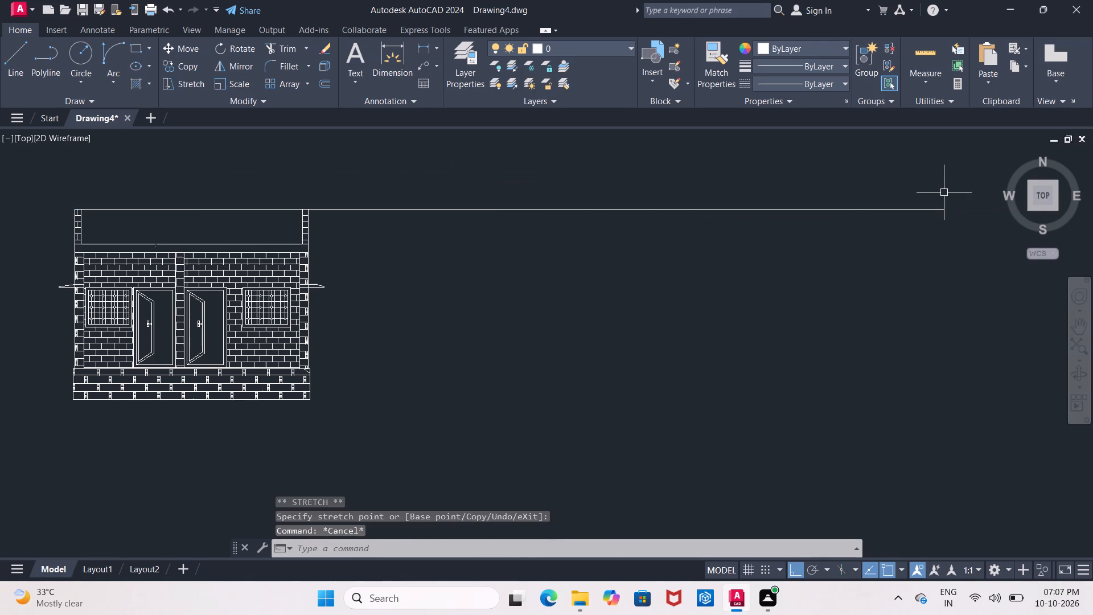
Draw a horizontal line from the right end of the parapet's base line, out to about the end of the extended top line.
{"action": "left_click", "coordinate": [24, 52]}
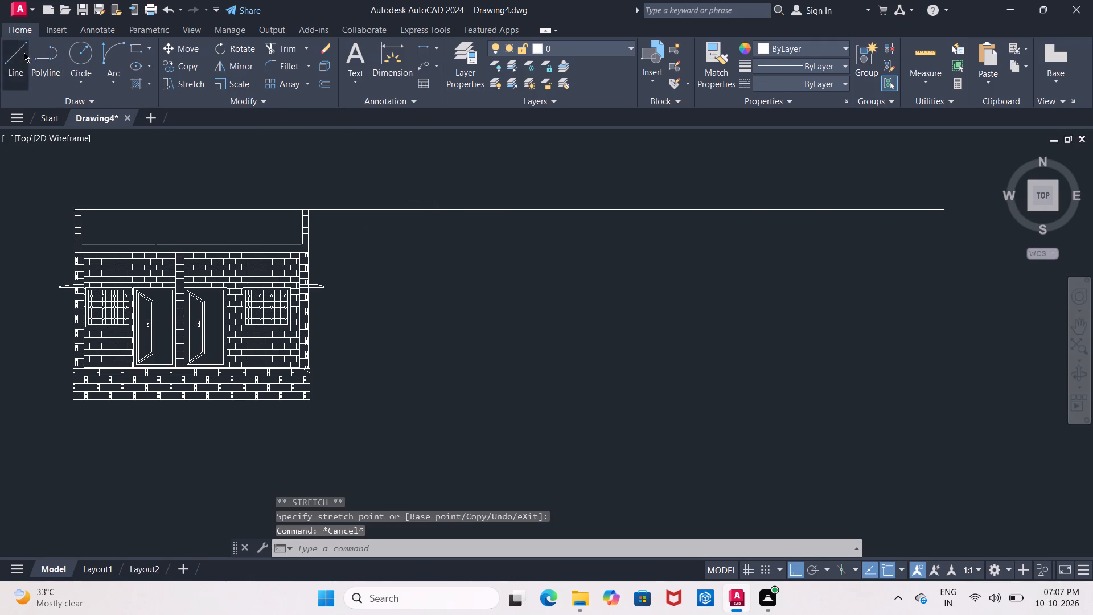
{"action": "scroll", "coordinate": [273, 231], "scroll_direction": "up", "scroll_amount": 3}
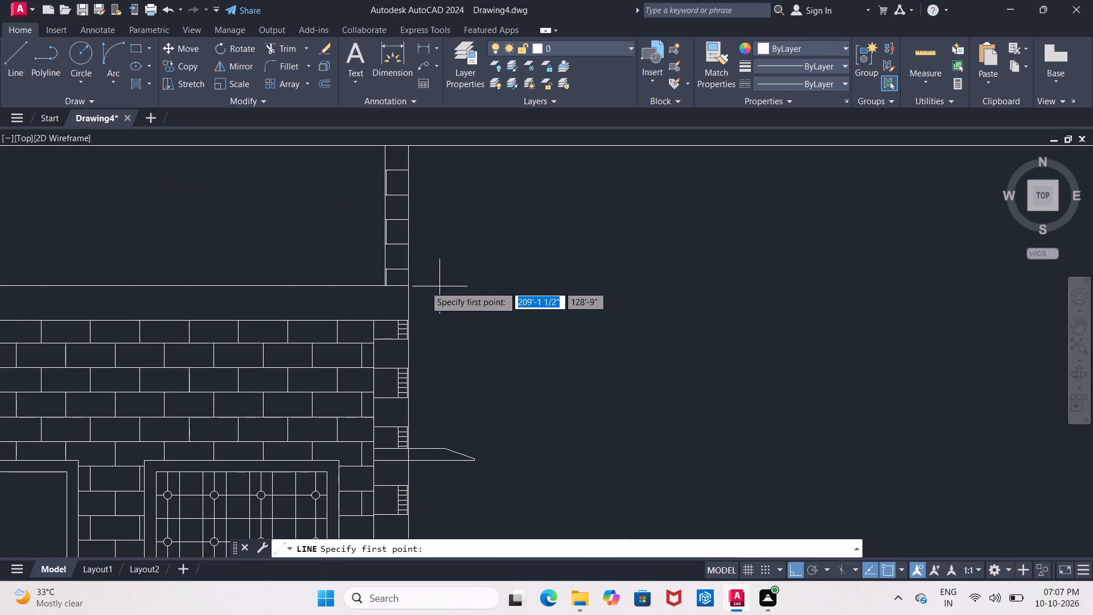
{"action": "left_click", "coordinate": [408, 287]}
{"action": "scroll", "coordinate": [607, 283], "scroll_direction": "down", "scroll_amount": 3}
{"action": "middle_click", "coordinate": [598, 281]}
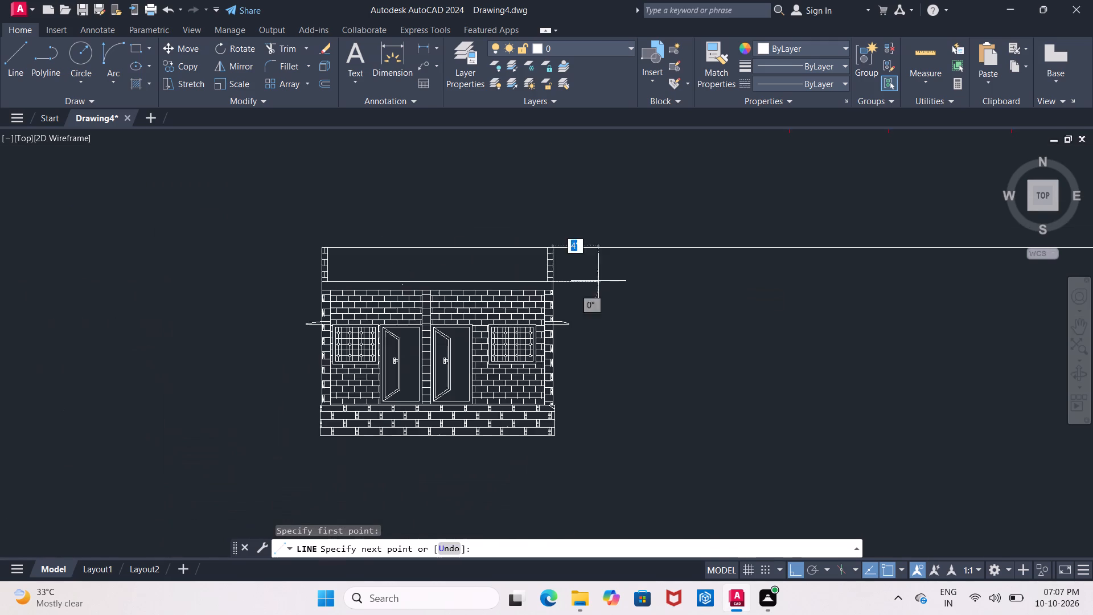
{"action": "scroll", "coordinate": [639, 280], "scroll_direction": "down", "scroll_amount": 1}
{"action": "middle_click_drag", "start_coordinate": [639, 280], "coordinate": [372, 278]}
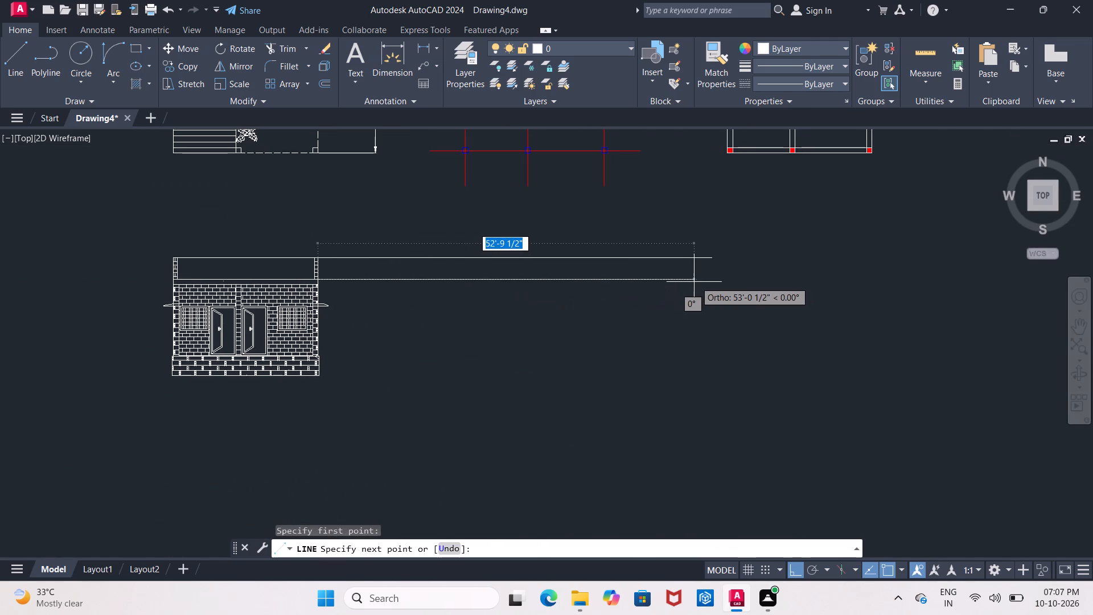
{"action": "left_click", "coordinate": [713, 282]}
{"action": "key", "text": "Escape"}
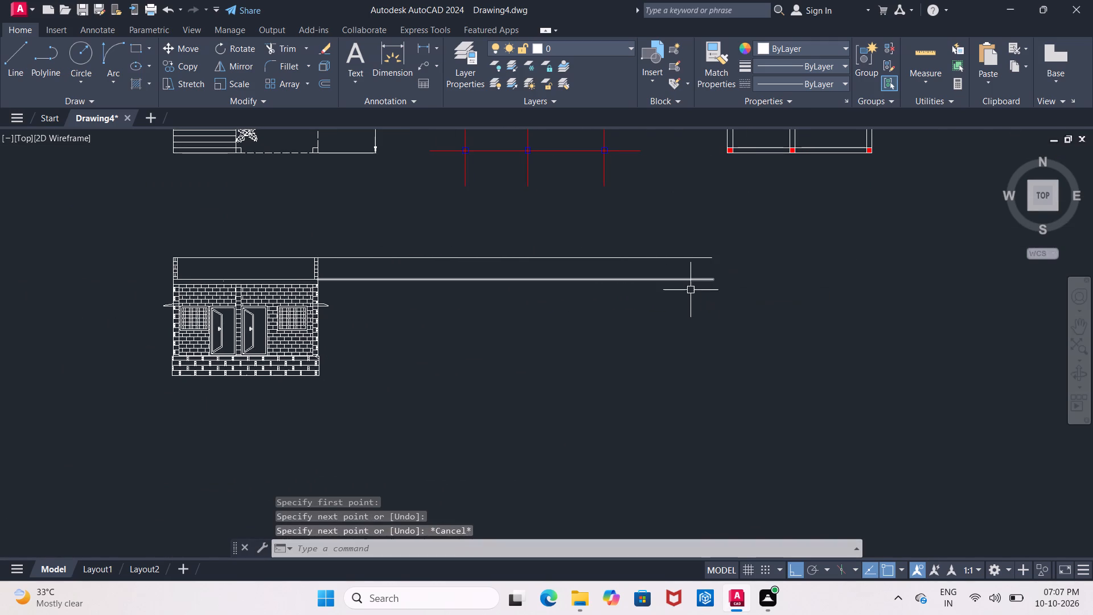
Draw a horizontal line about 55 ft long to the right from the right sunshade's top corner, where its slope begins.
{"action": "scroll", "coordinate": [451, 356], "scroll_direction": "up", "scroll_amount": 2}
{"action": "middle_click_drag", "start_coordinate": [428, 349], "coordinate": [544, 378]}
{"action": "middle_click_drag", "start_coordinate": [413, 318], "coordinate": [463, 337]}
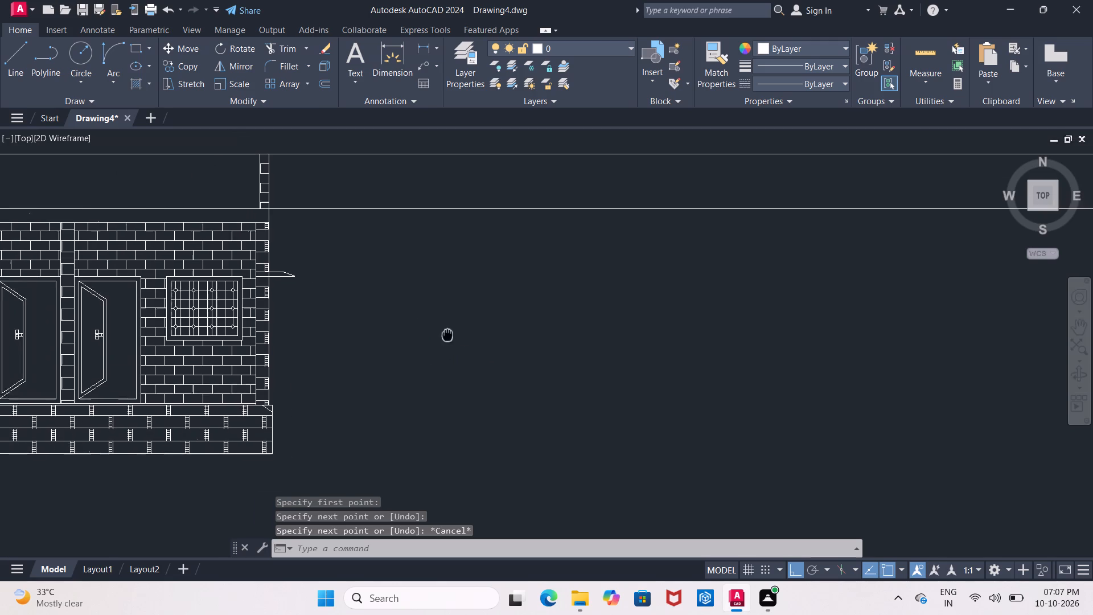
{"action": "middle_click_drag", "start_coordinate": [463, 337], "coordinate": [463, 323]}
{"action": "left_click", "coordinate": [27, 57]}
{"action": "scroll", "coordinate": [368, 297], "scroll_direction": "up", "scroll_amount": 1}
{"action": "scroll", "coordinate": [272, 230], "scroll_direction": "up", "scroll_amount": 2}
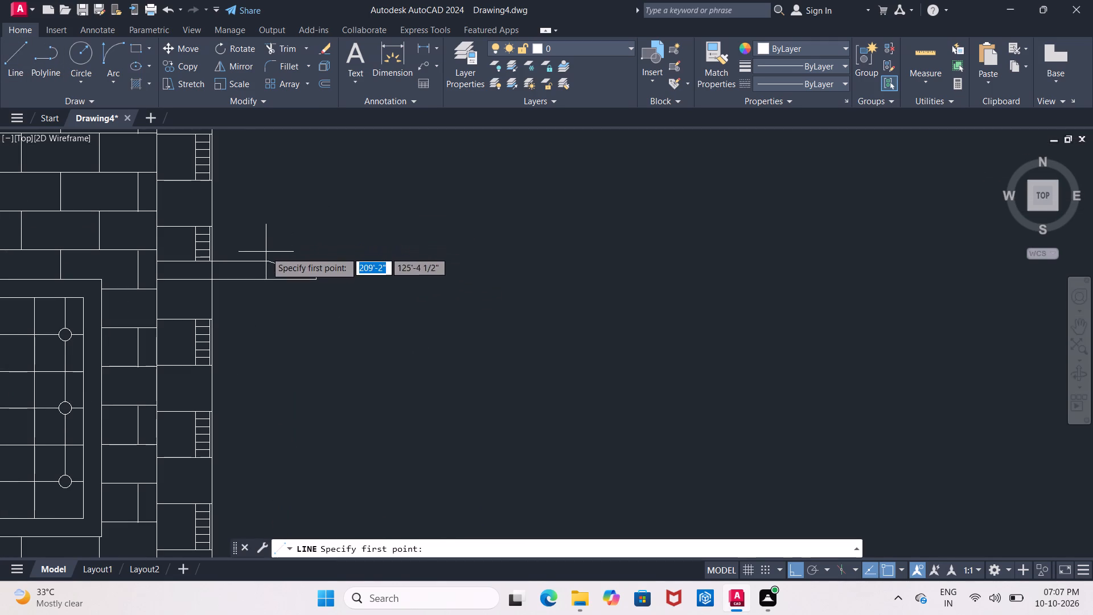
{"action": "left_click", "coordinate": [266, 259]}
{"action": "middle_click_drag", "start_coordinate": [515, 253], "coordinate": [346, 250]}
{"action": "scroll", "coordinate": [348, 251], "scroll_direction": "down", "scroll_amount": 3}
{"action": "scroll", "coordinate": [581, 271], "scroll_direction": "down", "scroll_amount": 1}
{"action": "middle_click_drag", "start_coordinate": [581, 271], "coordinate": [264, 257]}
{"action": "middle_click_drag", "start_coordinate": [686, 263], "coordinate": [288, 257]}
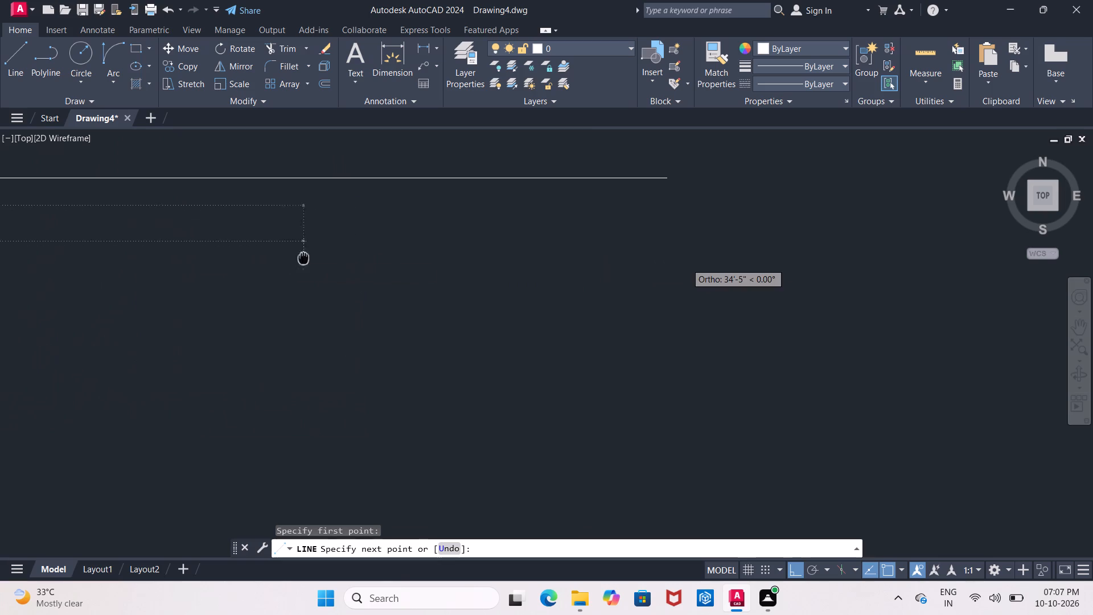
{"action": "middle_click_drag", "start_coordinate": [288, 257], "coordinate": [286, 256]}
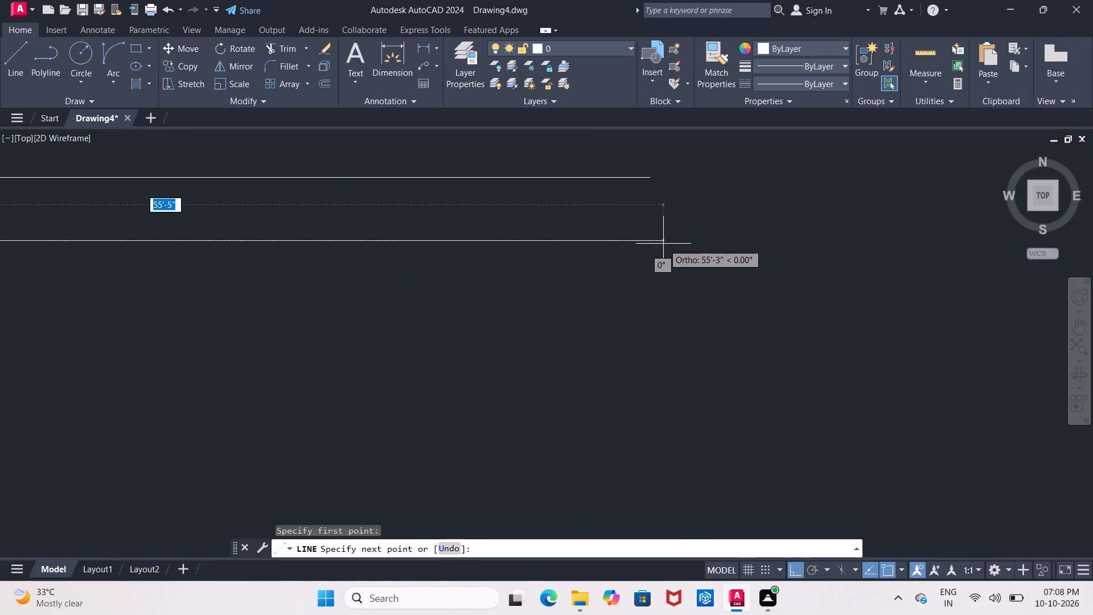
{"action": "left_click", "coordinate": [663, 244]}
{"action": "key", "text": "Escape"}
Draw a long horizontal line to the right from the bottom outer corner of the right sunshade.
{"action": "scroll", "coordinate": [563, 290], "scroll_direction": "down", "scroll_amount": 2}
{"action": "middle_click_drag", "start_coordinate": [575, 290], "coordinate": [576, 290]}
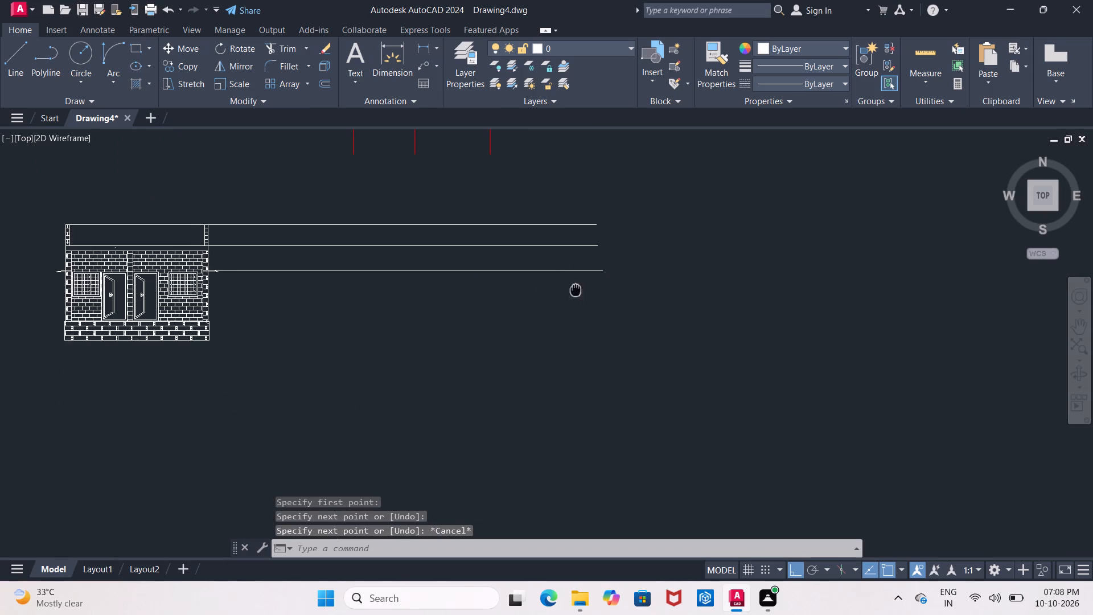
{"action": "middle_click_drag", "start_coordinate": [576, 290], "coordinate": [474, 289]}
{"action": "scroll", "coordinate": [110, 281], "scroll_direction": "up", "scroll_amount": 4}
{"action": "middle_click_drag", "start_coordinate": [129, 276], "coordinate": [139, 315]}
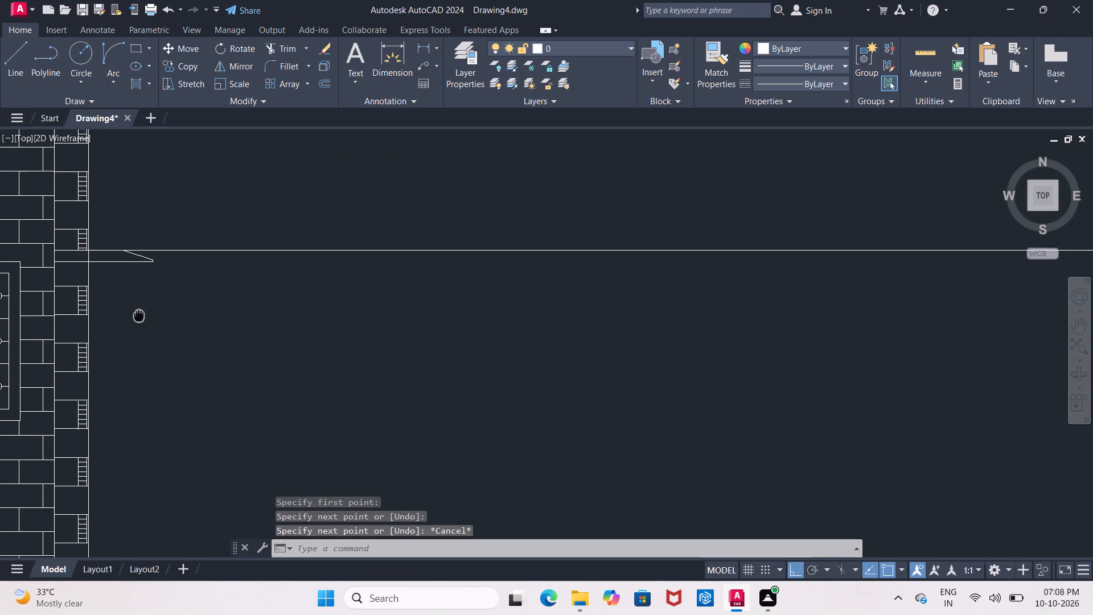
{"action": "left_click", "coordinate": [23, 63]}
{"action": "scroll", "coordinate": [141, 273], "scroll_direction": "up", "scroll_amount": 3}
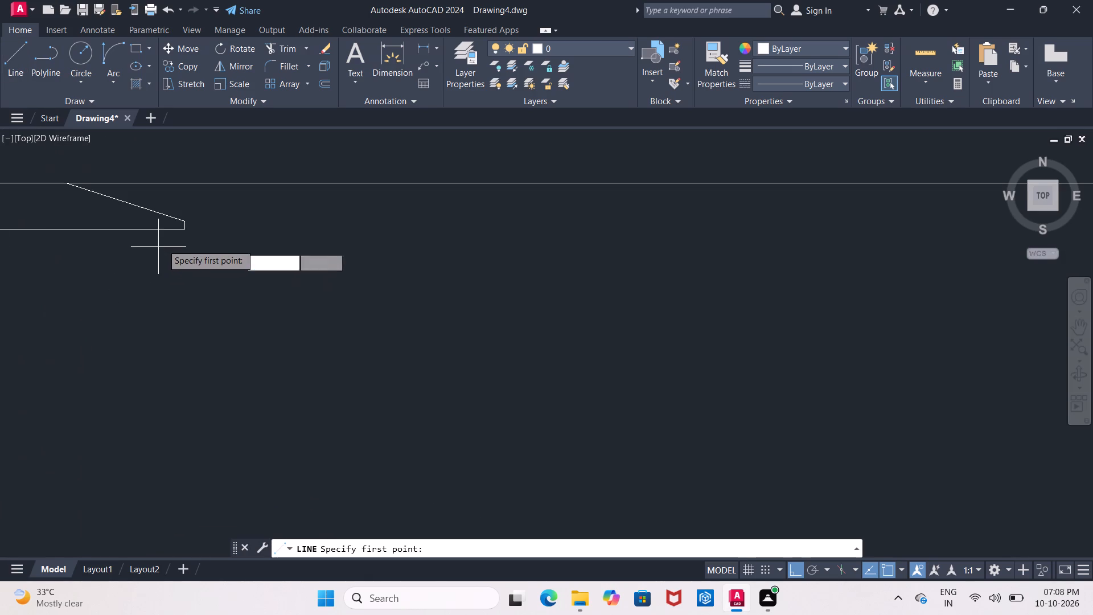
{"action": "left_click", "coordinate": [187, 231]}
{"action": "middle_click_drag", "start_coordinate": [508, 249], "coordinate": [184, 259]}
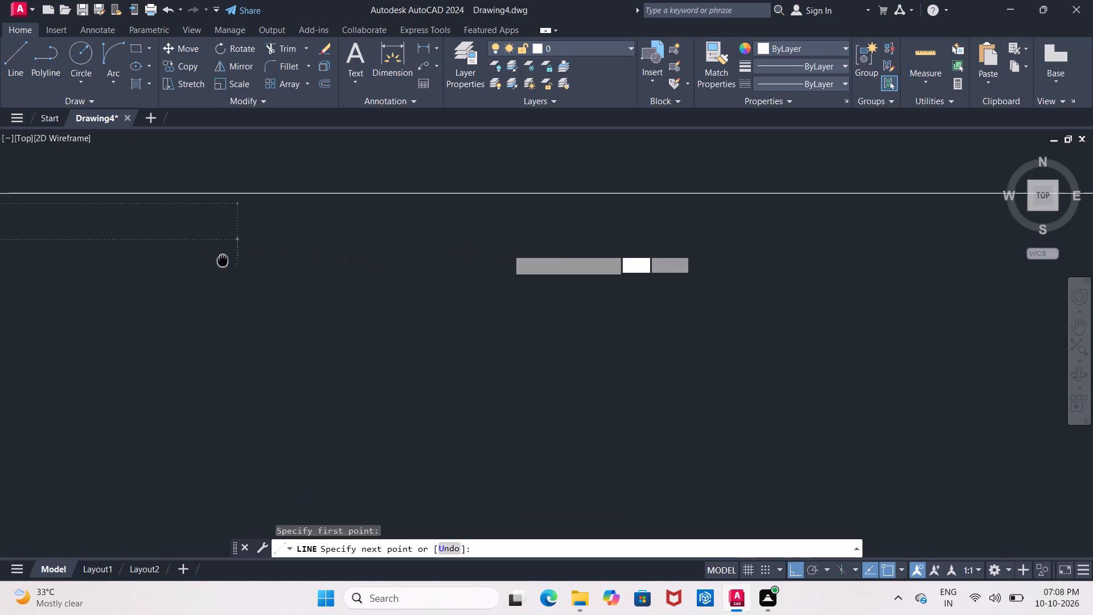
{"action": "middle_click_drag", "start_coordinate": [184, 259], "coordinate": [109, 260]}
{"action": "scroll", "coordinate": [109, 265], "scroll_direction": "down", "scroll_amount": 4}
{"action": "middle_click_drag", "start_coordinate": [589, 310], "coordinate": [77, 302]}
{"action": "scroll", "coordinate": [589, 310], "scroll_direction": "down", "scroll_amount": 1}
{"action": "middle_click_drag", "start_coordinate": [791, 306], "coordinate": [751, 306]}
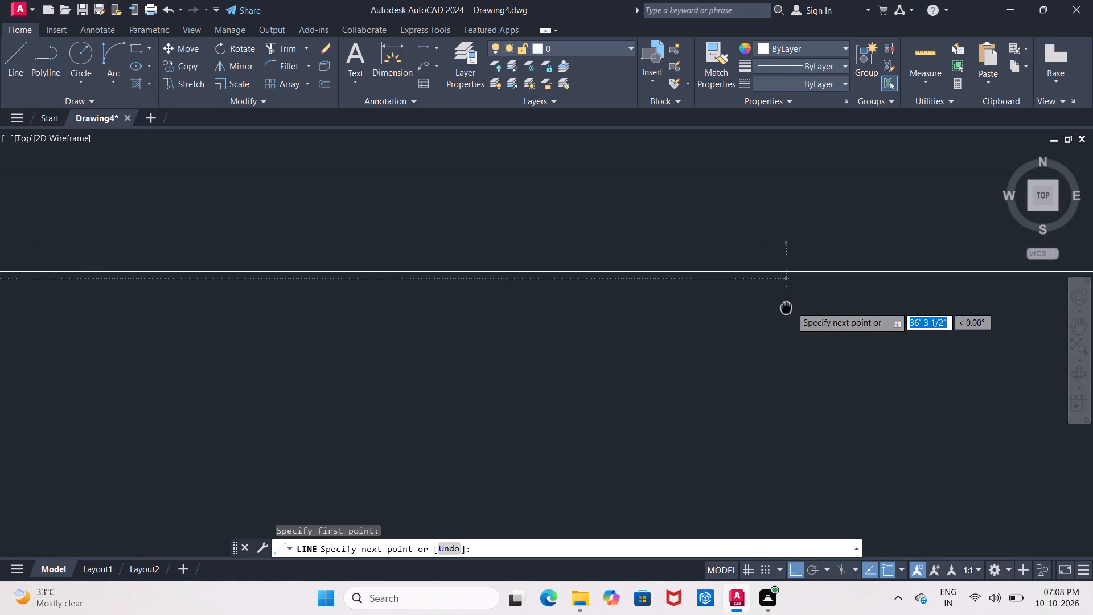
{"action": "middle_click_drag", "start_coordinate": [751, 306], "coordinate": [680, 311]}
{"action": "scroll", "coordinate": [872, 326], "scroll_direction": "down", "scroll_amount": 3}
{"action": "left_click", "coordinate": [934, 342]}
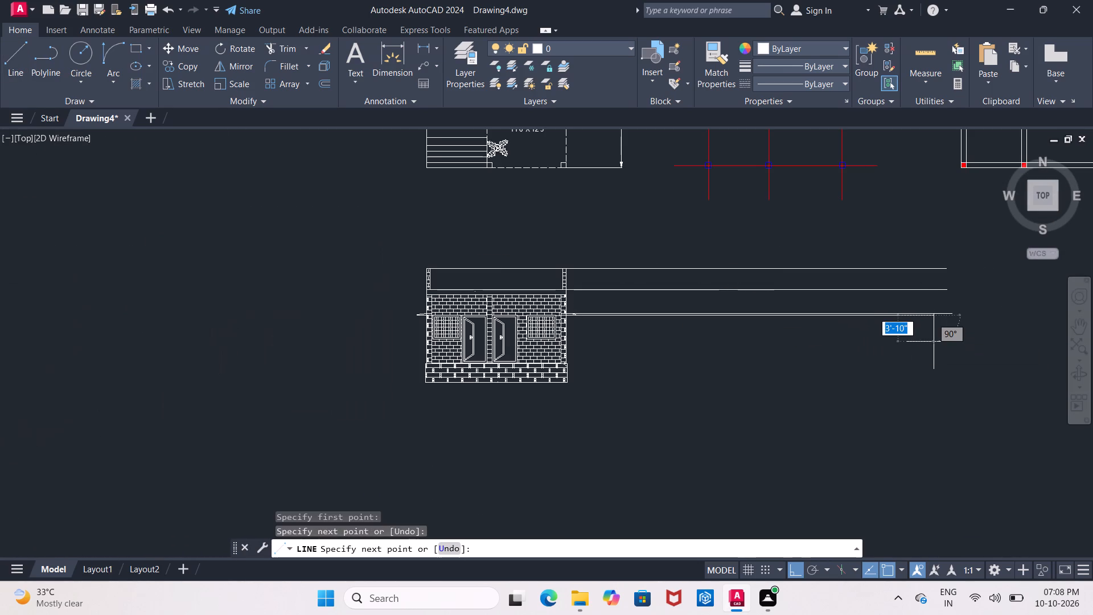
{"action": "key", "text": "Escape"}
Draw a horizontal line from the lower end of the right sunshade's slope, ending slightly past the other level lines.
{"action": "scroll", "coordinate": [546, 311], "scroll_direction": "up", "scroll_amount": 2}
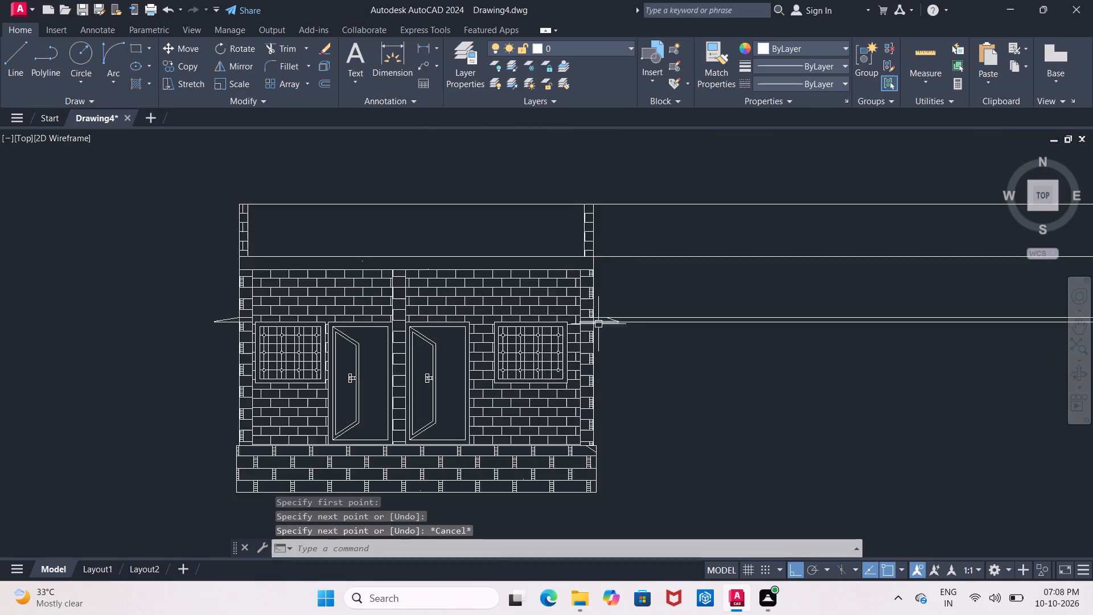
{"action": "scroll", "coordinate": [607, 324], "scroll_direction": "up", "scroll_amount": 7}
{"action": "middle_click_drag", "start_coordinate": [645, 343], "coordinate": [612, 406]}
{"action": "scroll", "coordinate": [640, 348], "scroll_direction": "down", "scroll_amount": 1}
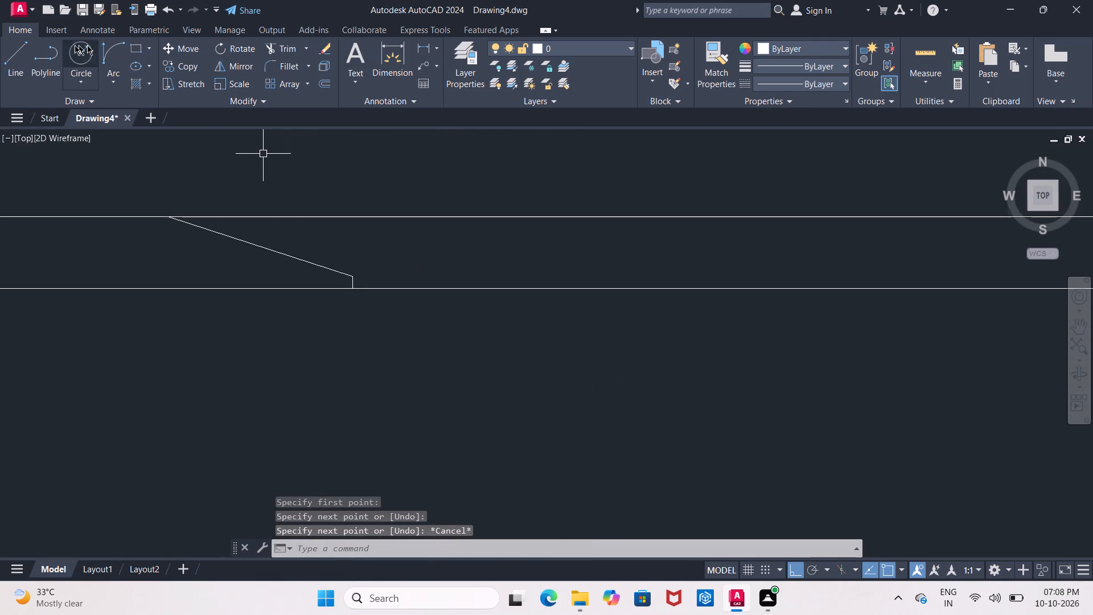
{"action": "left_click", "coordinate": [25, 67]}
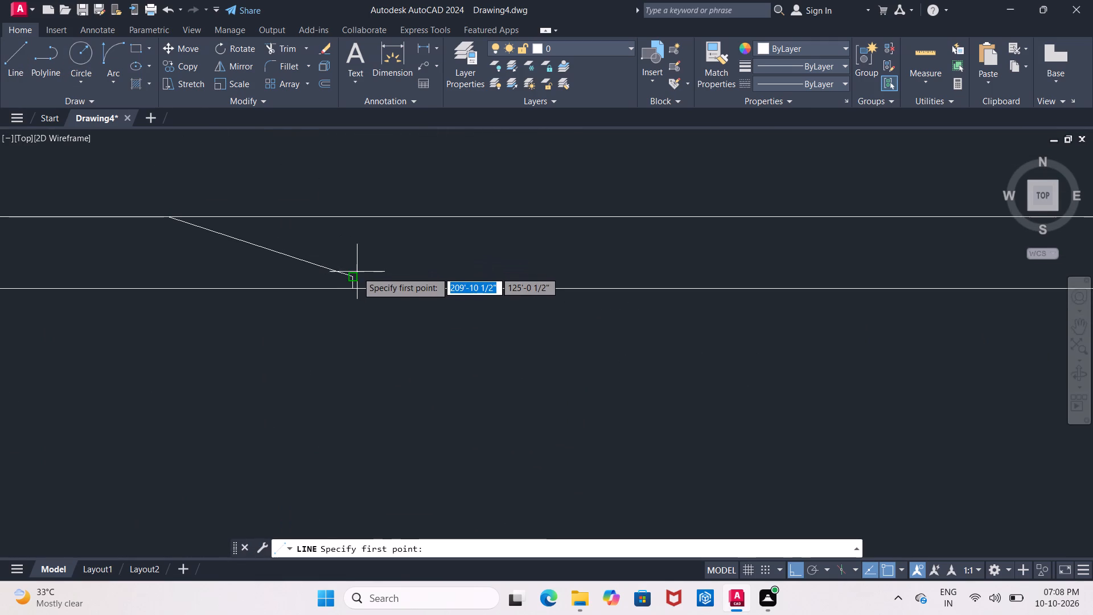
{"action": "left_click", "coordinate": [355, 274]}
{"action": "middle_click_drag", "start_coordinate": [567, 255], "coordinate": [171, 249]}
{"action": "scroll", "coordinate": [567, 255], "scroll_direction": "down", "scroll_amount": 1}
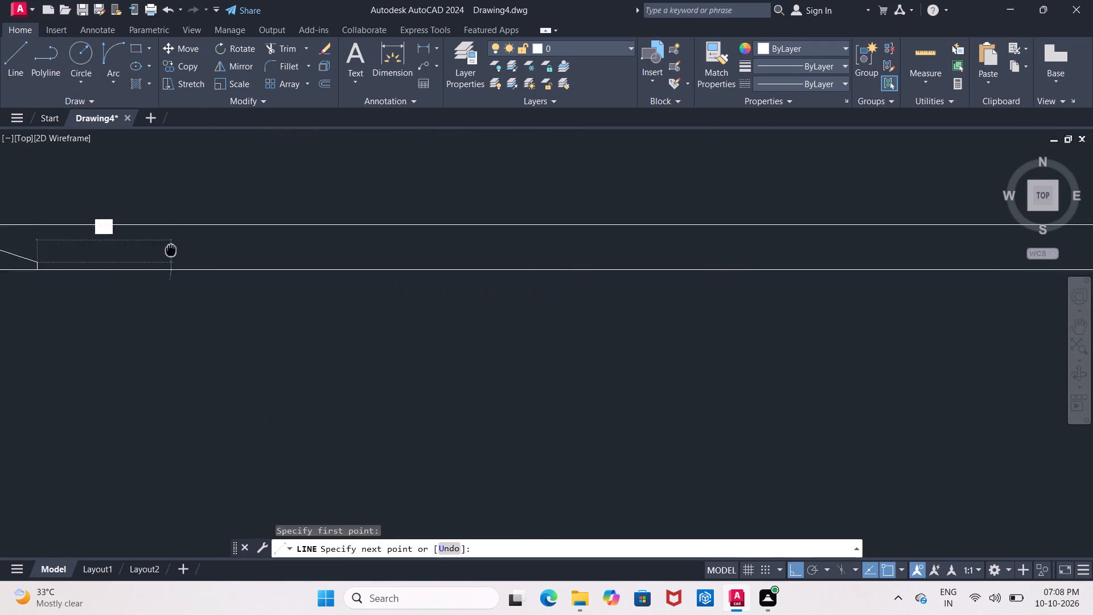
{"action": "scroll", "coordinate": [311, 254], "scroll_direction": "down", "scroll_amount": 3}
{"action": "middle_click_drag", "start_coordinate": [418, 254], "coordinate": [0, 264]}
{"action": "middle_click_drag", "start_coordinate": [583, 271], "coordinate": [3, 273]}
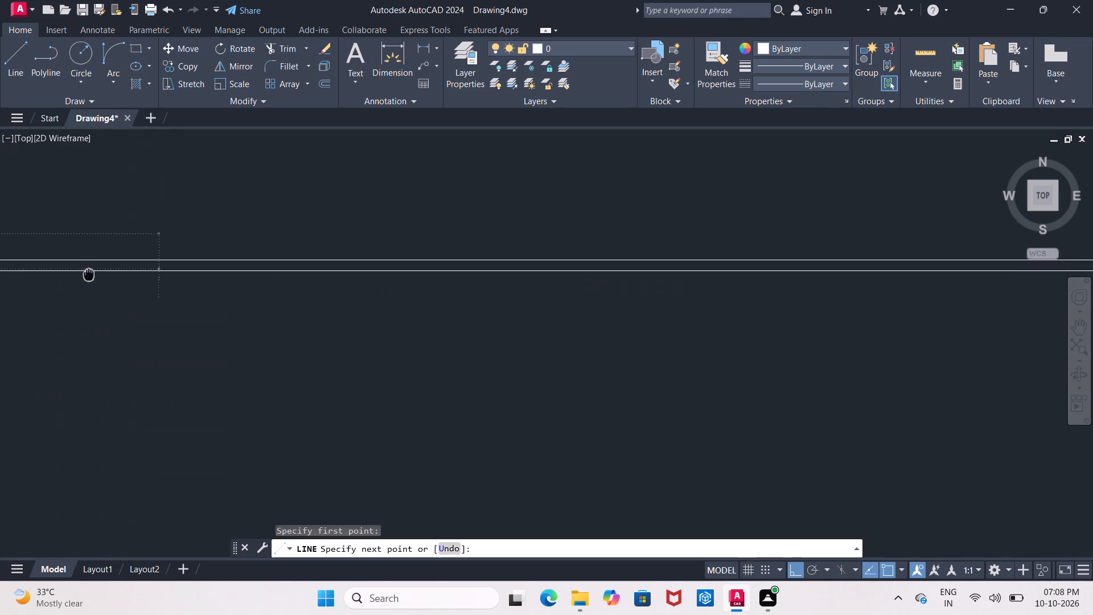
{"action": "middle_click_drag", "start_coordinate": [3, 273], "coordinate": [0, 270]}
{"action": "scroll", "coordinate": [519, 273], "scroll_direction": "down", "scroll_amount": 3}
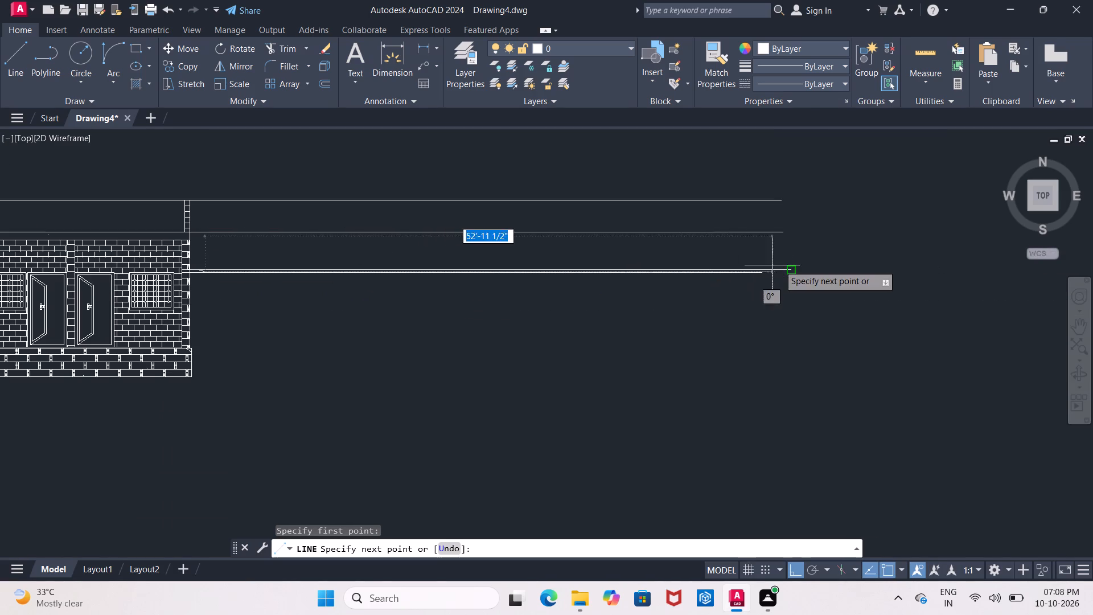
{"action": "scroll", "coordinate": [790, 263], "scroll_direction": "up", "scroll_amount": 3}
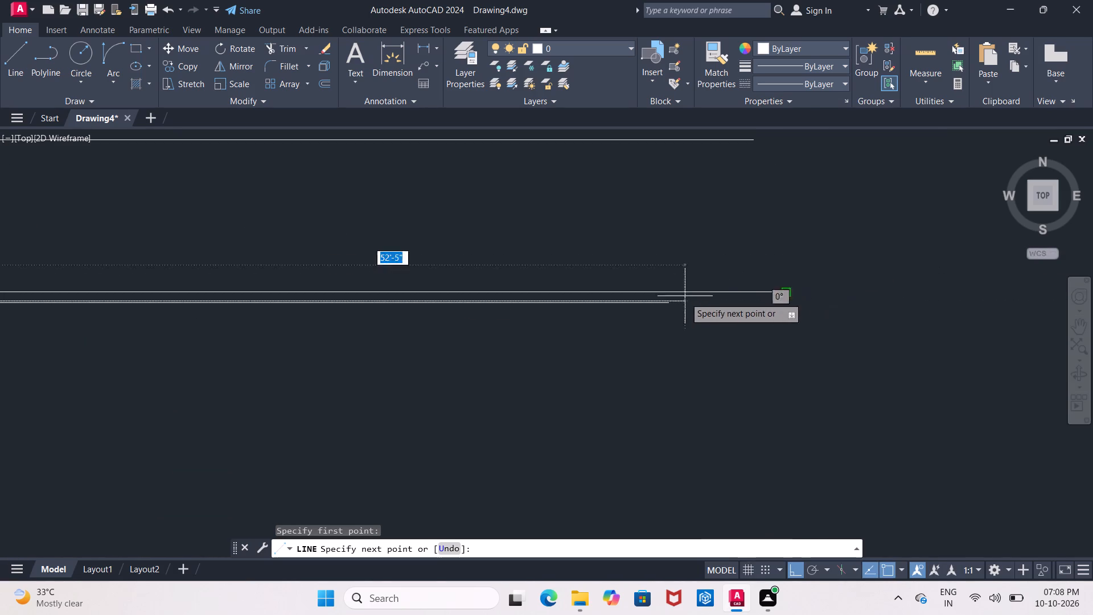
{"action": "left_click", "coordinate": [831, 304]}
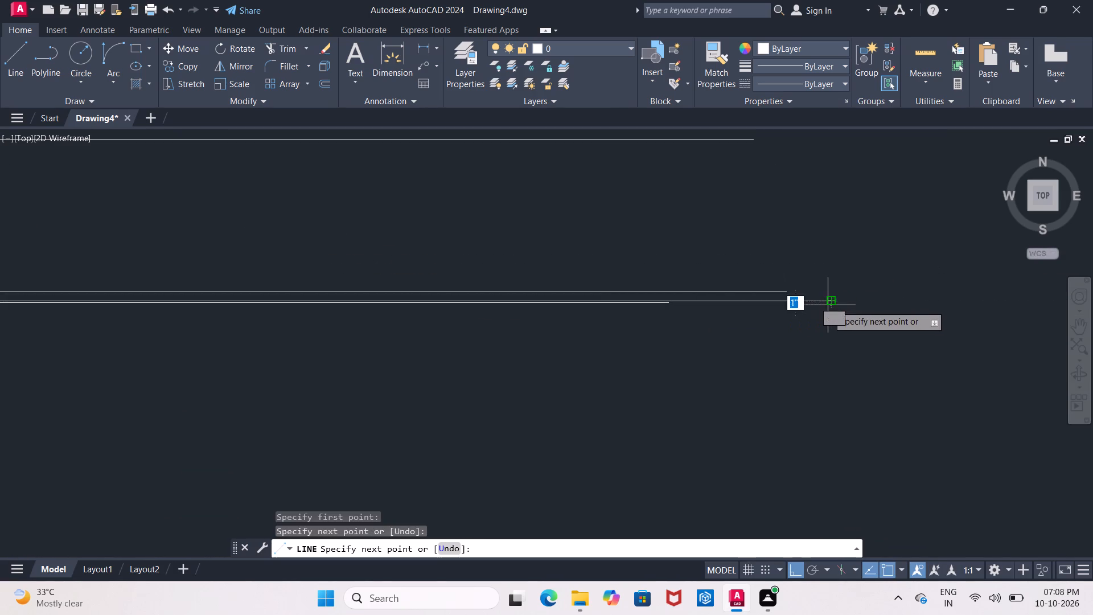
{"action": "key", "text": "Escape"}
Draw a horizontal sill-level line from the right window frame's bottom outer corner, out to about the ends of the other level lines.
{"action": "middle_click_drag", "start_coordinate": [378, 336], "coordinate": [687, 230]}
{"action": "middle_click_drag", "start_coordinate": [196, 276], "coordinate": [719, 309]}
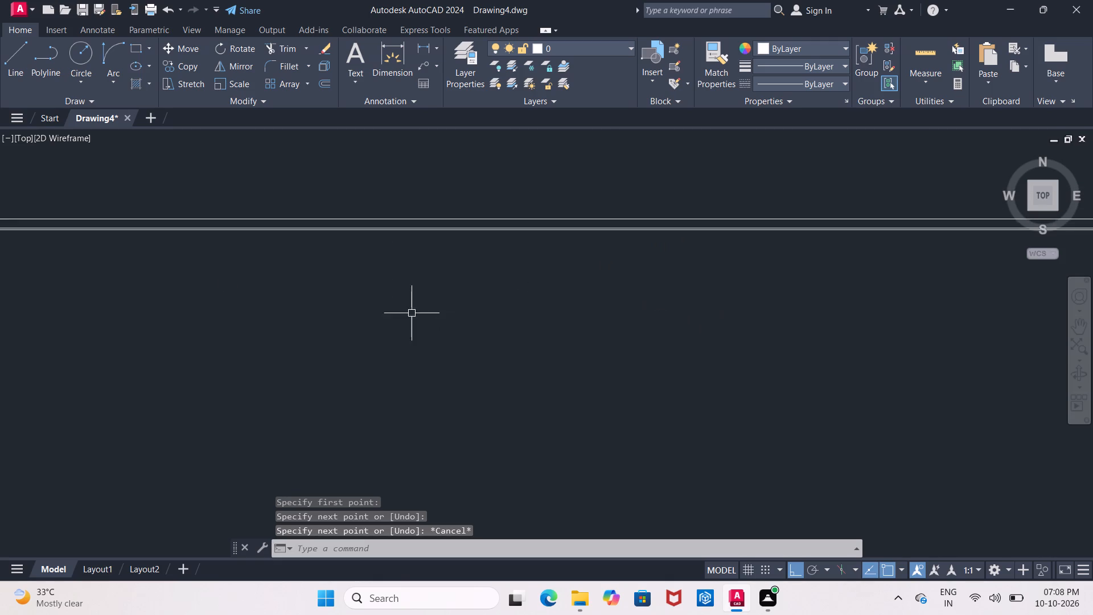
{"action": "scroll", "coordinate": [381, 312], "scroll_direction": "down", "scroll_amount": 3}
{"action": "scroll", "coordinate": [224, 341], "scroll_direction": "down", "scroll_amount": 1}
{"action": "middle_click_drag", "start_coordinate": [207, 339], "coordinate": [356, 302]}
{"action": "scroll", "coordinate": [346, 309], "scroll_direction": "up", "scroll_amount": 2}
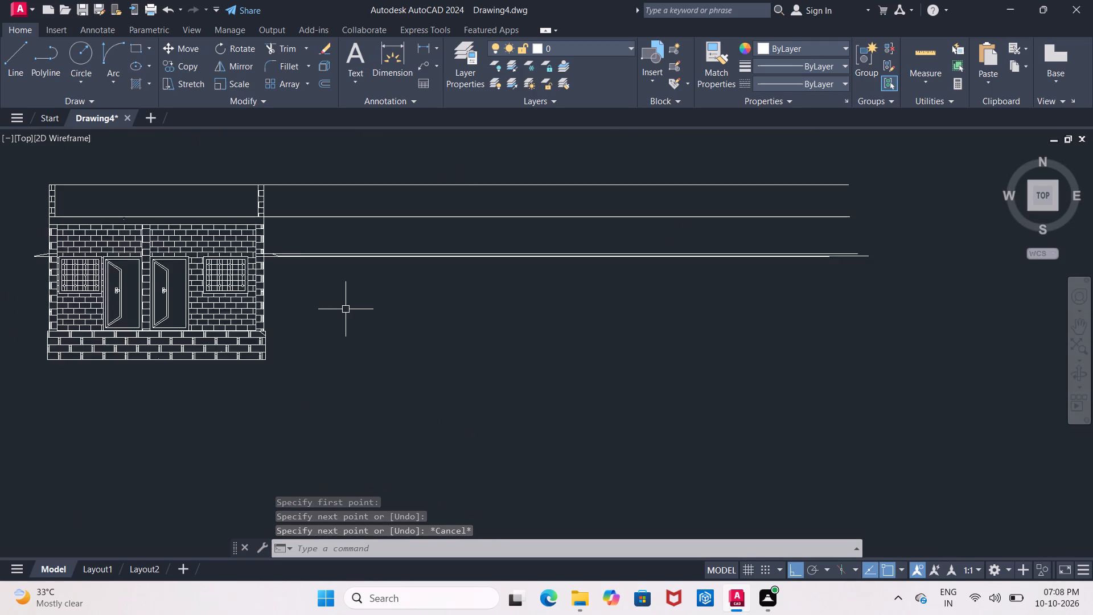
{"action": "middle_click_drag", "start_coordinate": [346, 309], "coordinate": [370, 309]}
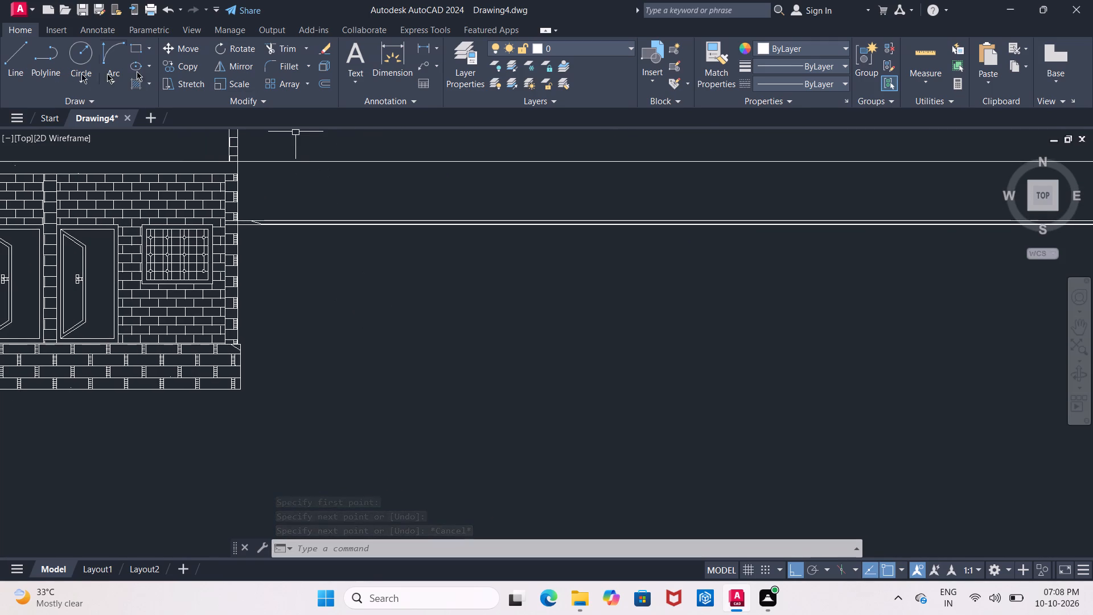
{"action": "left_click", "coordinate": [22, 55]}
{"action": "scroll", "coordinate": [154, 268], "scroll_direction": "up", "scroll_amount": 2}
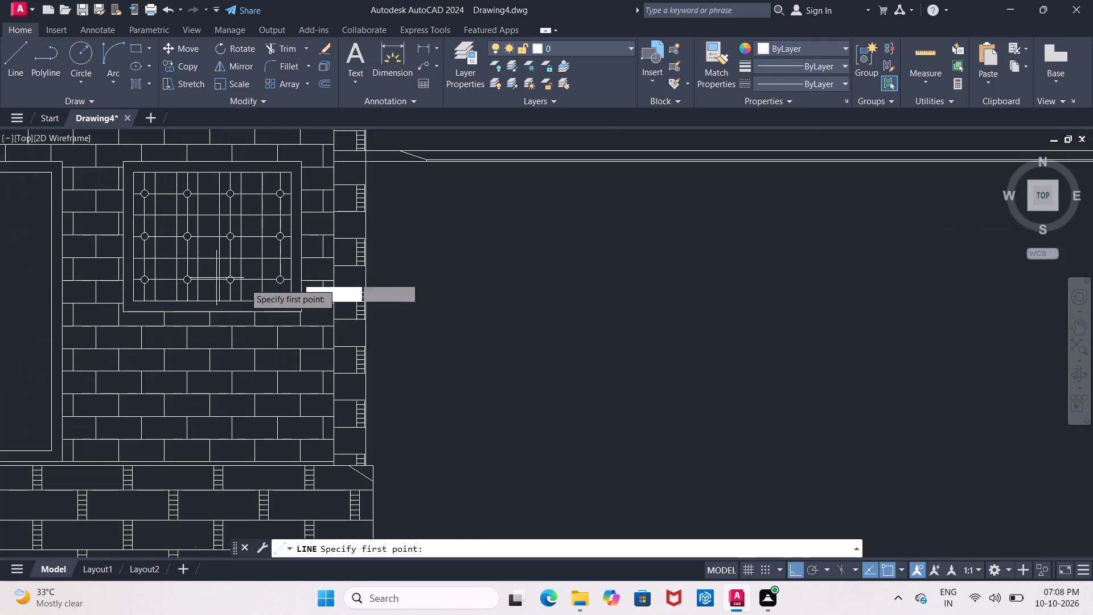
{"action": "left_click", "coordinate": [304, 308]}
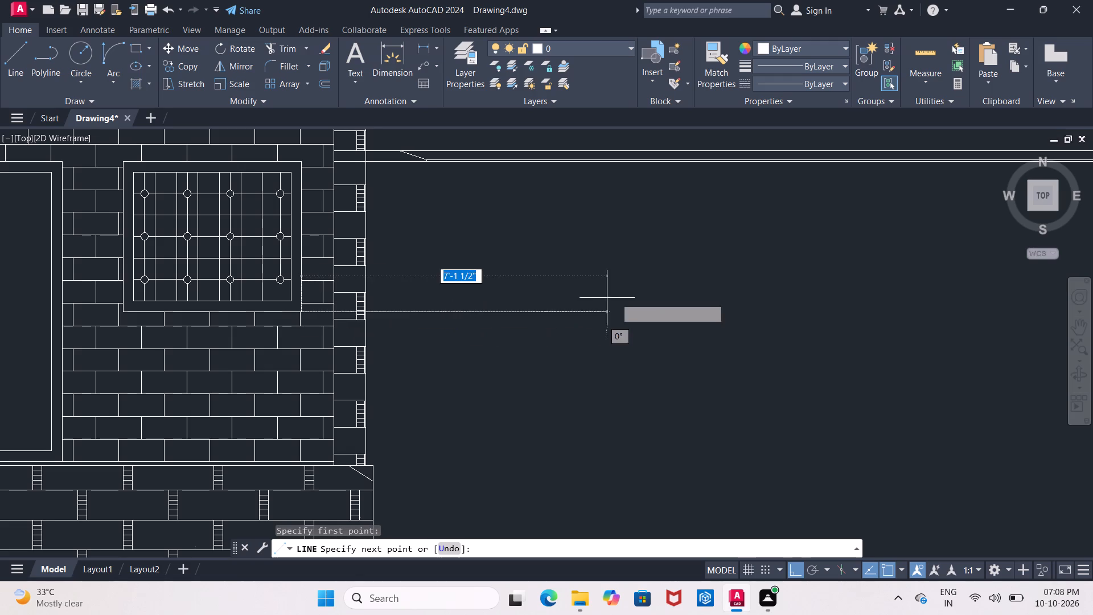
{"action": "middle_click_drag", "start_coordinate": [622, 298], "coordinate": [130, 250]}
{"action": "scroll", "coordinate": [209, 268], "scroll_direction": "down", "scroll_amount": 3}
{"action": "scroll", "coordinate": [301, 274], "scroll_direction": "down", "scroll_amount": 2}
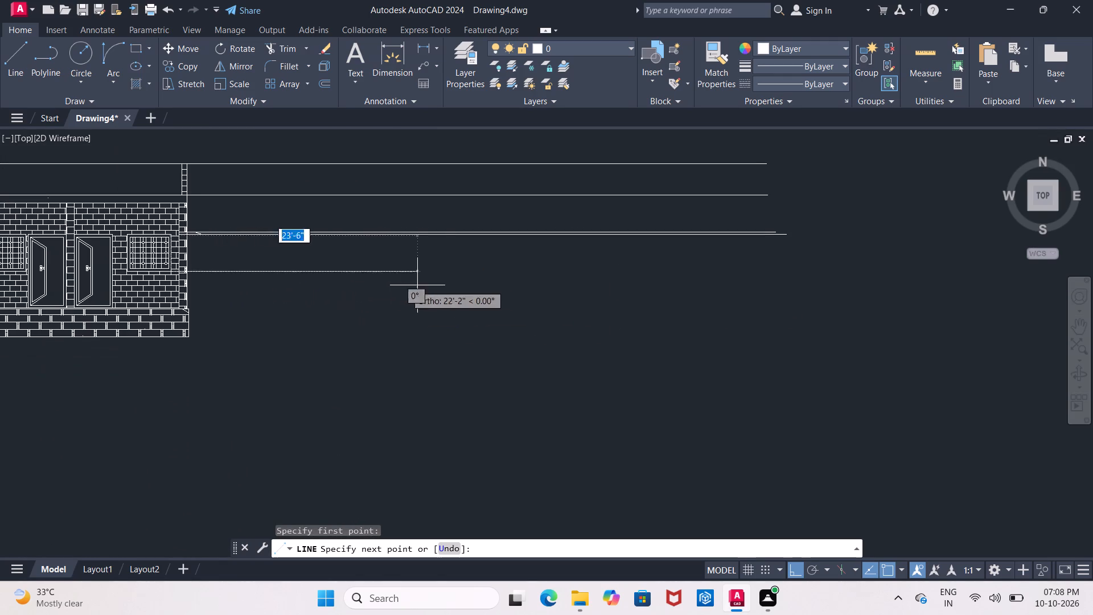
{"action": "middle_click_drag", "start_coordinate": [418, 285], "coordinate": [281, 285]}
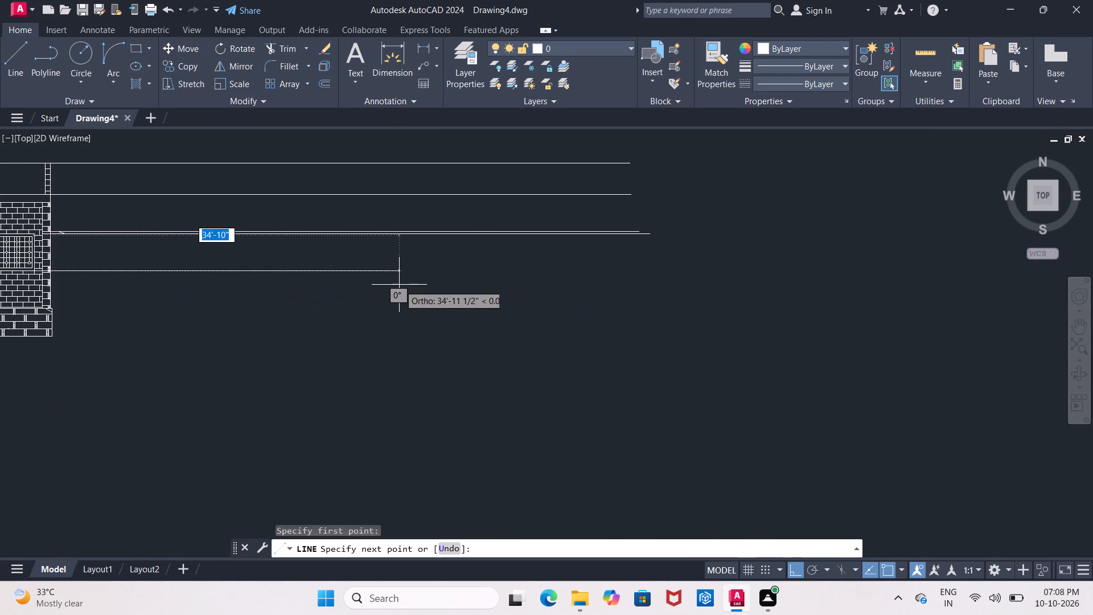
{"action": "left_click", "coordinate": [640, 270]}
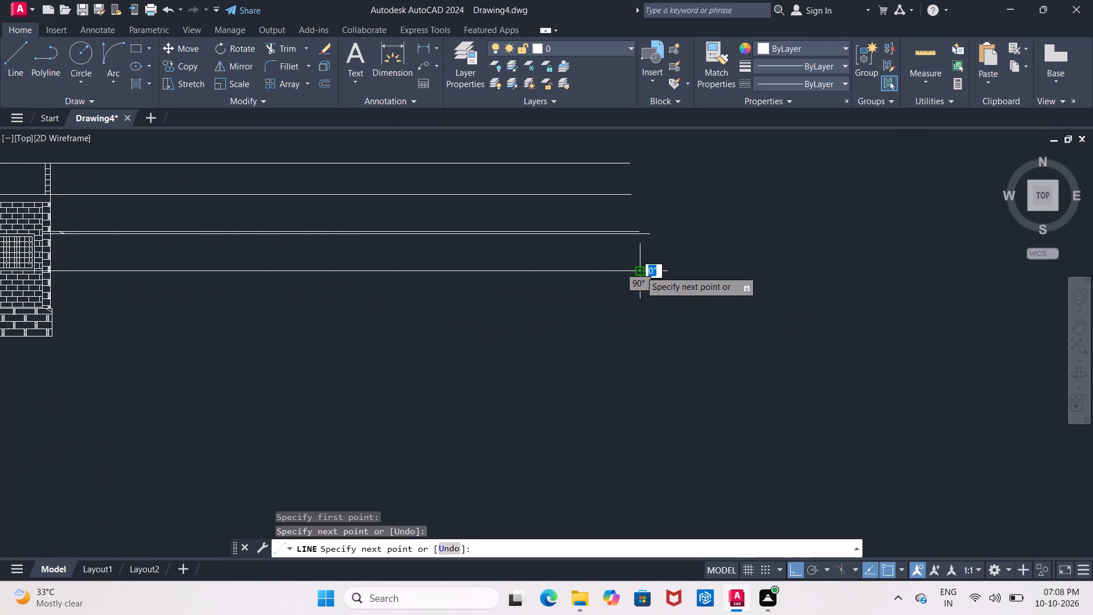
{"action": "key", "text": "Escape"}
{"action": "middle_click_drag", "start_coordinate": [260, 351], "coordinate": [437, 310]}
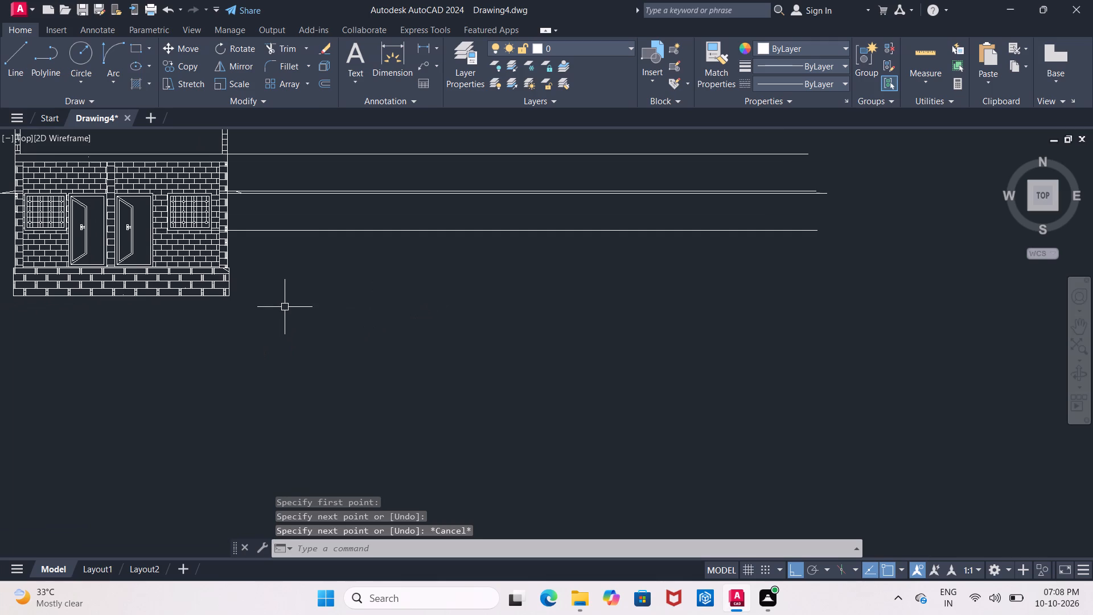
Draw a horizontal plinth-top line to the right from the right wall's bottom outer corner, out to about the sill-level line's end.
{"action": "middle_click_drag", "start_coordinate": [270, 304], "coordinate": [258, 340]}
{"action": "scroll", "coordinate": [268, 310], "scroll_direction": "up", "scroll_amount": 2}
{"action": "middle_click_drag", "start_coordinate": [268, 310], "coordinate": [328, 326]}
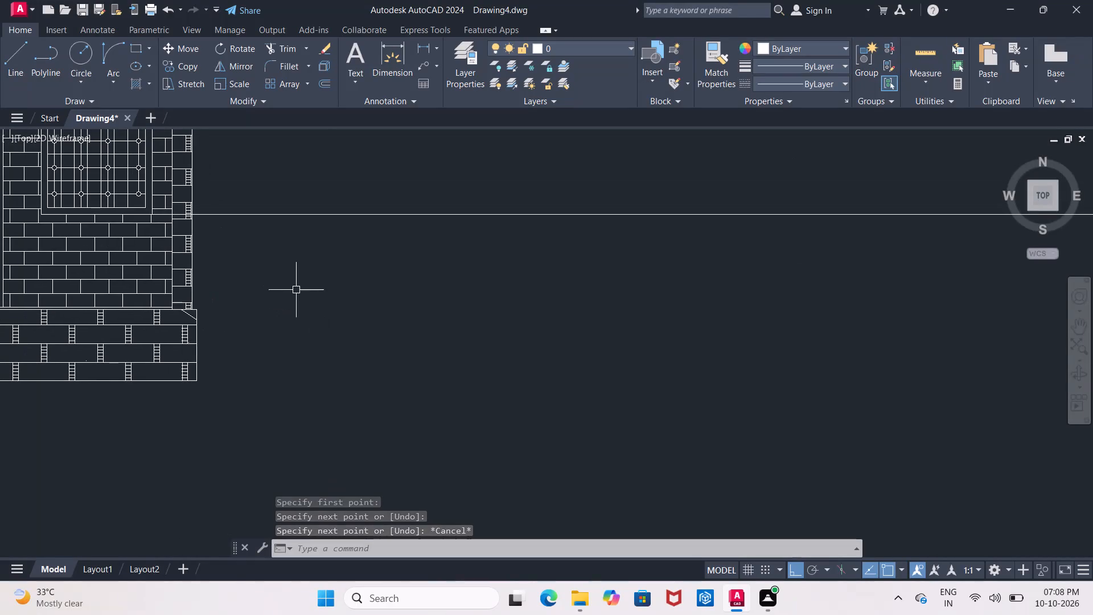
{"action": "left_click", "coordinate": [18, 59]}
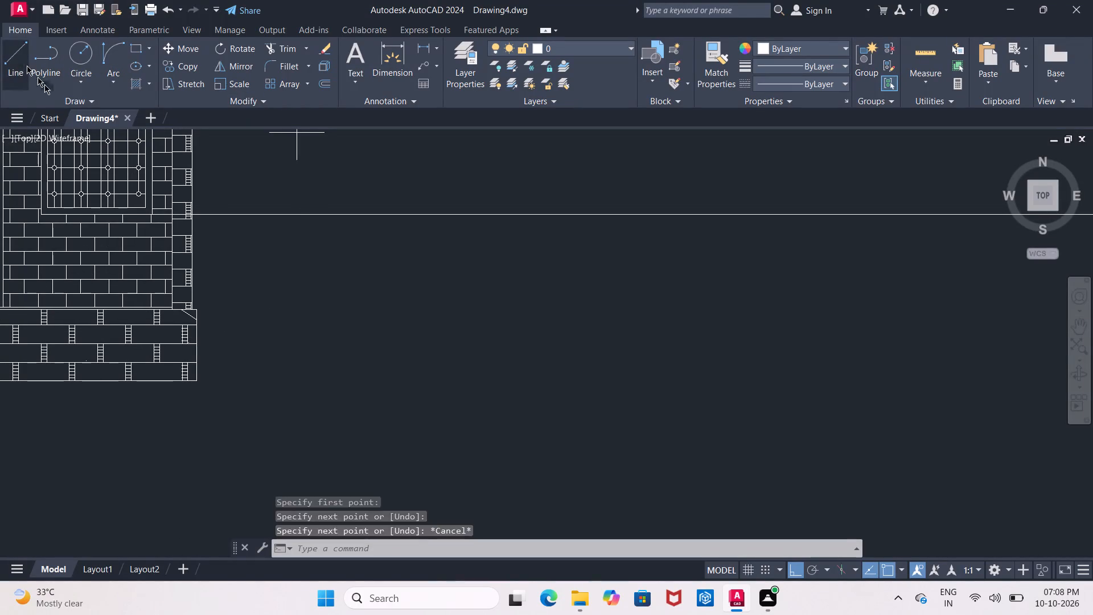
{"action": "scroll", "coordinate": [149, 304], "scroll_direction": "up", "scroll_amount": 4}
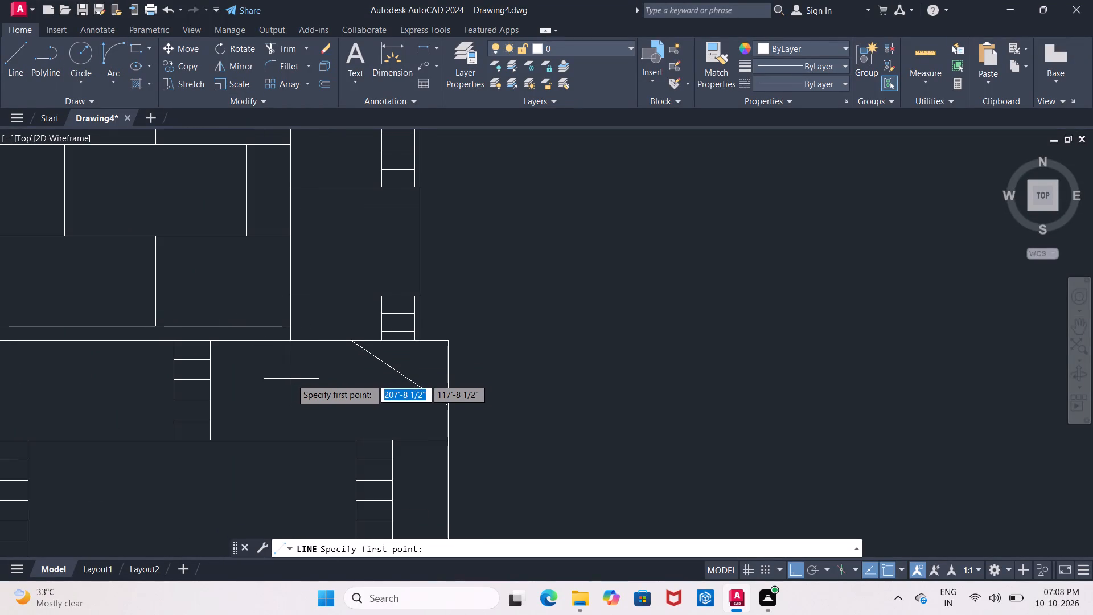
{"action": "scroll", "coordinate": [298, 369], "scroll_direction": "down", "scroll_amount": 6}
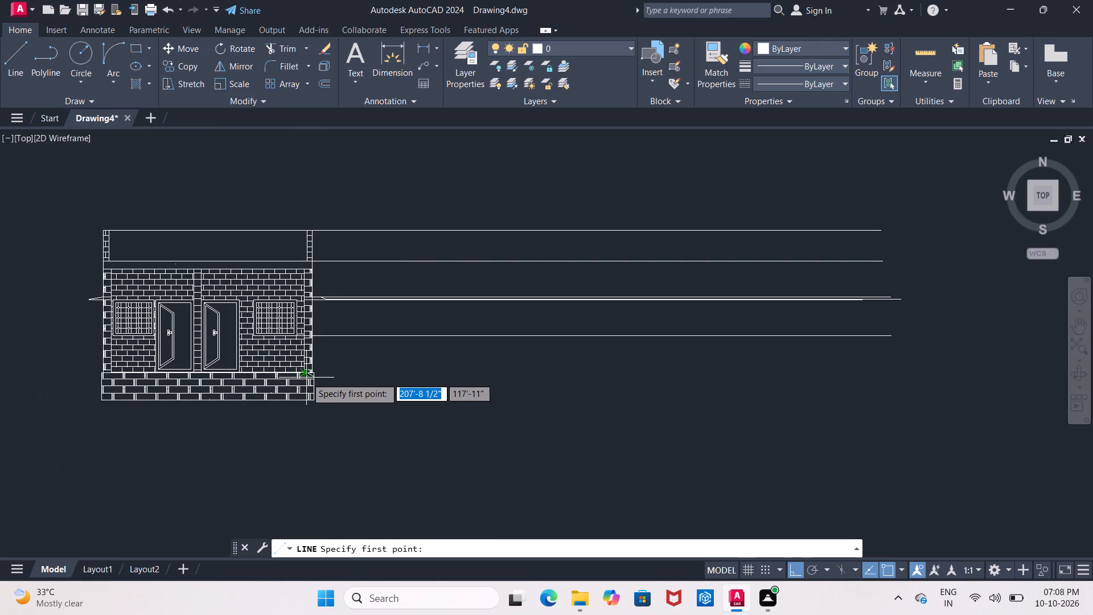
{"action": "scroll", "coordinate": [295, 382], "scroll_direction": "up", "scroll_amount": 2}
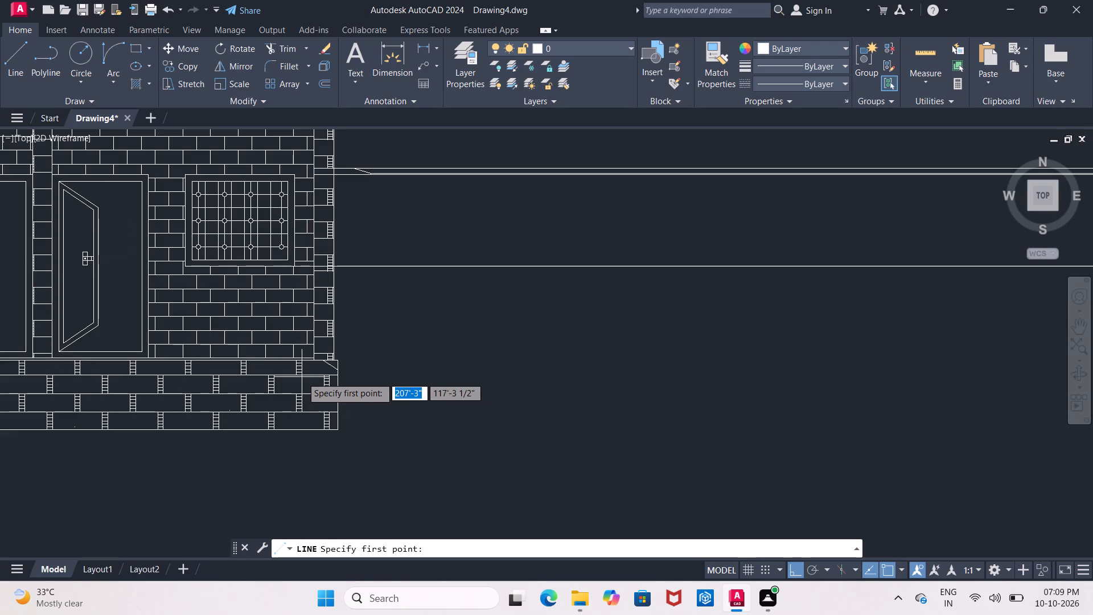
{"action": "scroll", "coordinate": [293, 373], "scroll_direction": "up", "scroll_amount": 1}
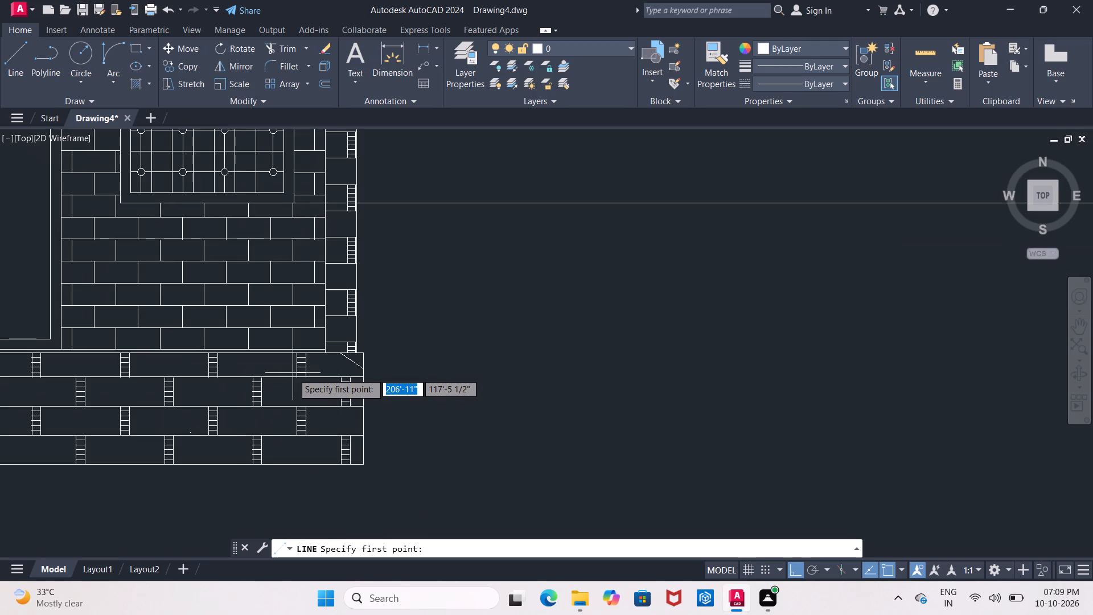
{"action": "scroll", "coordinate": [293, 373], "scroll_direction": "up", "scroll_amount": 2}
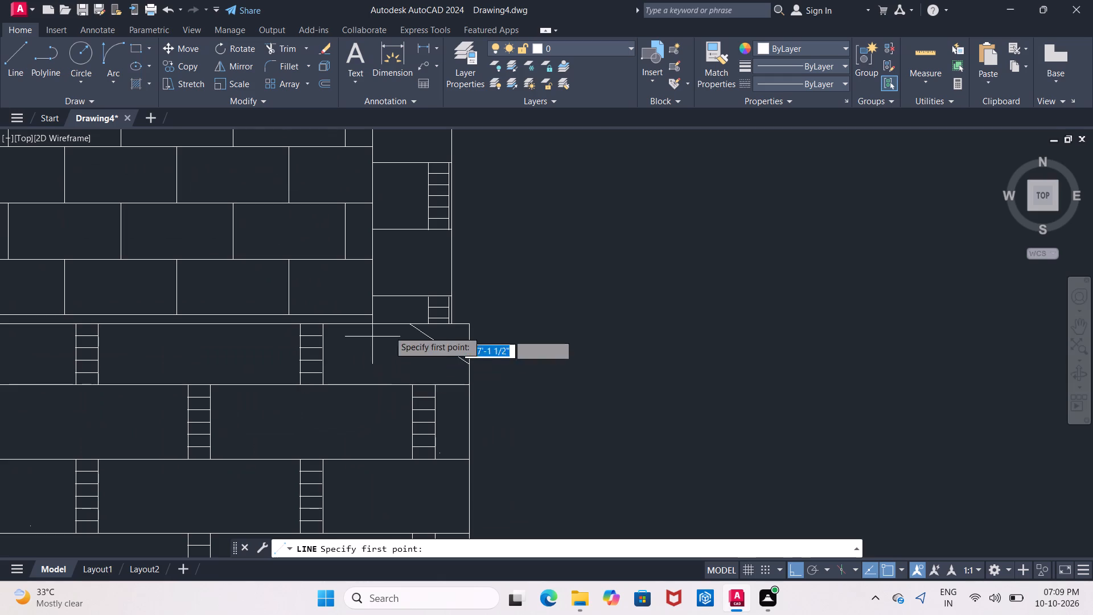
{"action": "left_click", "coordinate": [453, 322]}
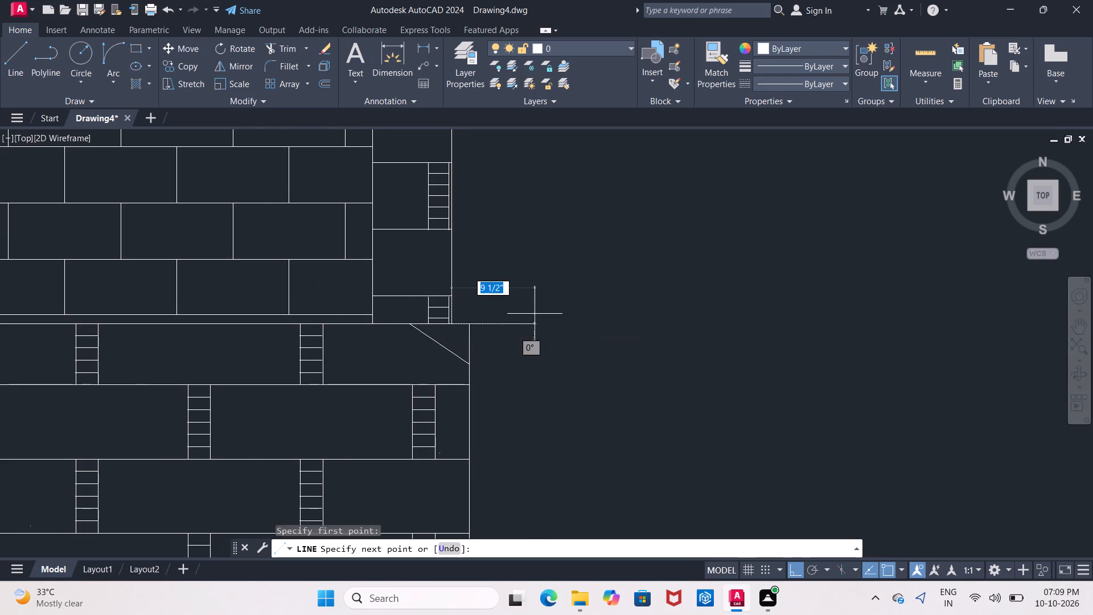
{"action": "middle_click_drag", "start_coordinate": [562, 311], "coordinate": [277, 319]}
{"action": "scroll", "coordinate": [277, 319], "scroll_direction": "down", "scroll_amount": 7}
{"action": "scroll", "coordinate": [430, 337], "scroll_direction": "down", "scroll_amount": 1}
{"action": "middle_click_drag", "start_coordinate": [430, 336], "coordinate": [301, 344]}
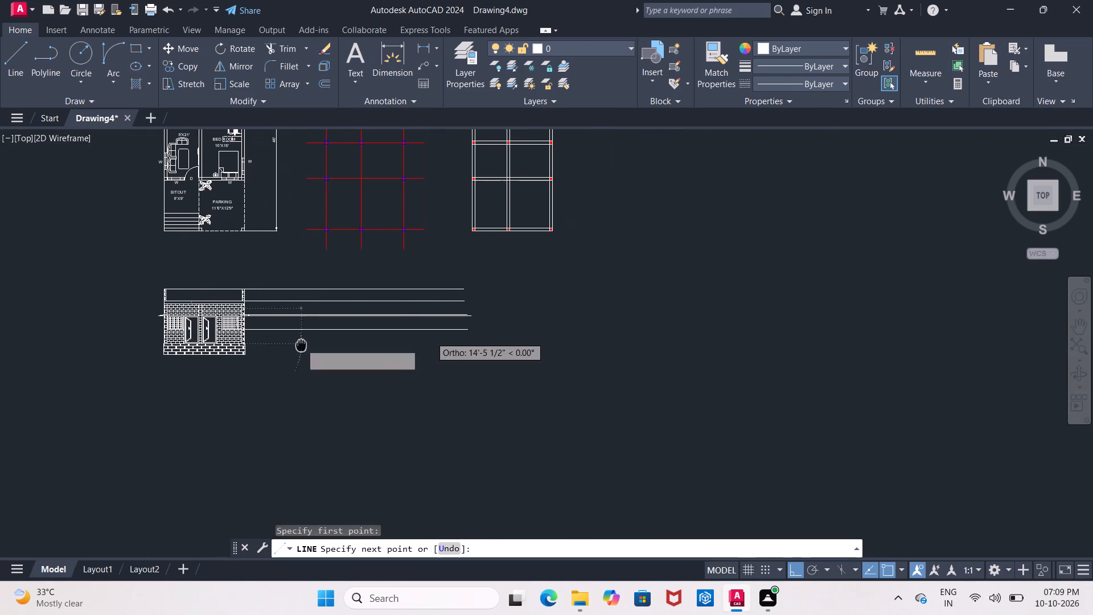
{"action": "left_click", "coordinate": [467, 345]}
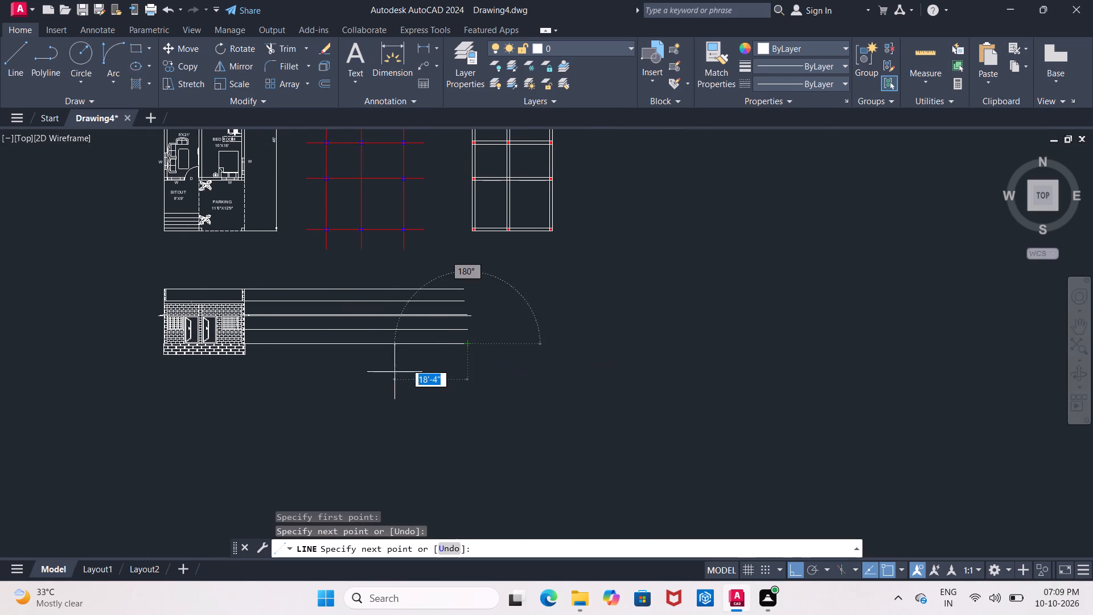
{"action": "key", "text": "Escape"}
Draw a horizontal ground-level line to the right from the plinth's bottom outer corner, ending slightly short of the other level lines.
{"action": "scroll", "coordinate": [315, 387], "scroll_direction": "up", "scroll_amount": 1}
{"action": "scroll", "coordinate": [266, 373], "scroll_direction": "up", "scroll_amount": 2}
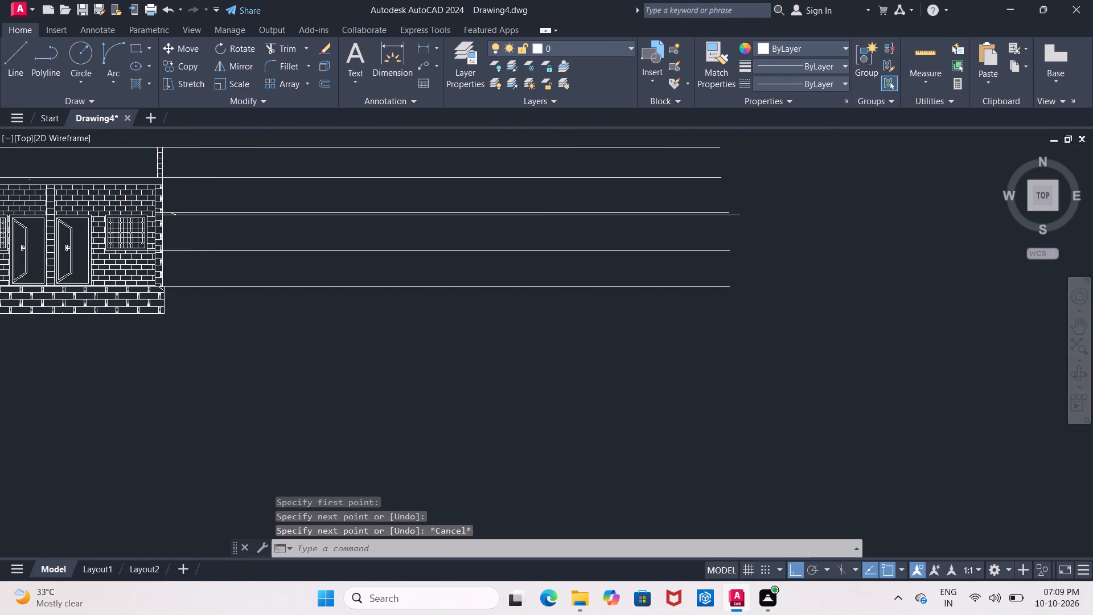
{"action": "middle_click_drag", "start_coordinate": [266, 373], "coordinate": [386, 429]}
{"action": "left_click", "coordinate": [18, 69]}
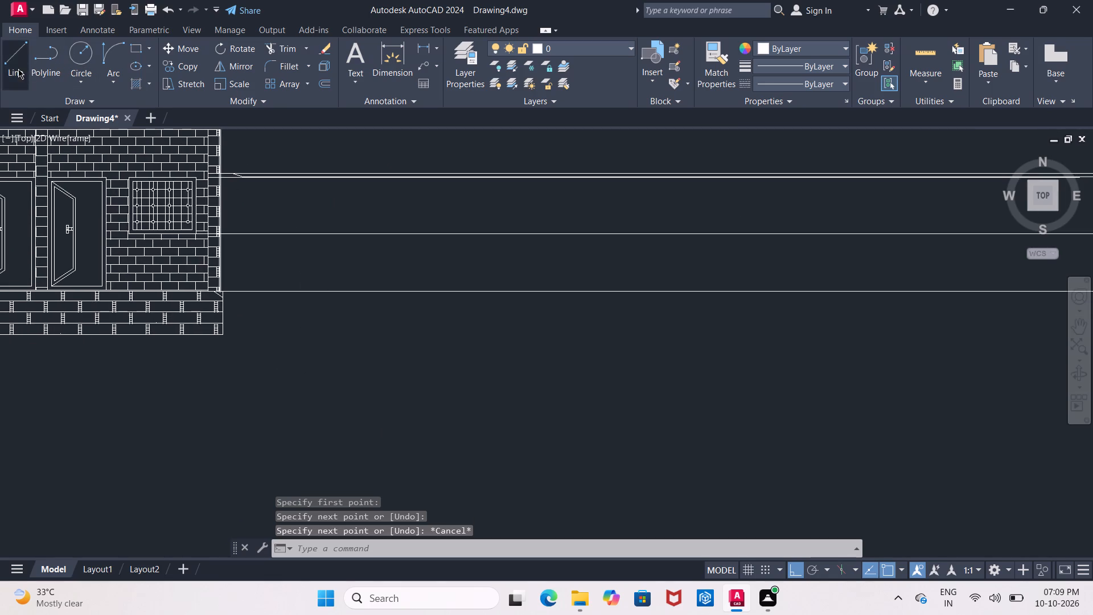
{"action": "scroll", "coordinate": [202, 330], "scroll_direction": "up", "scroll_amount": 2}
{"action": "scroll", "coordinate": [255, 335], "scroll_direction": "up", "scroll_amount": 1}
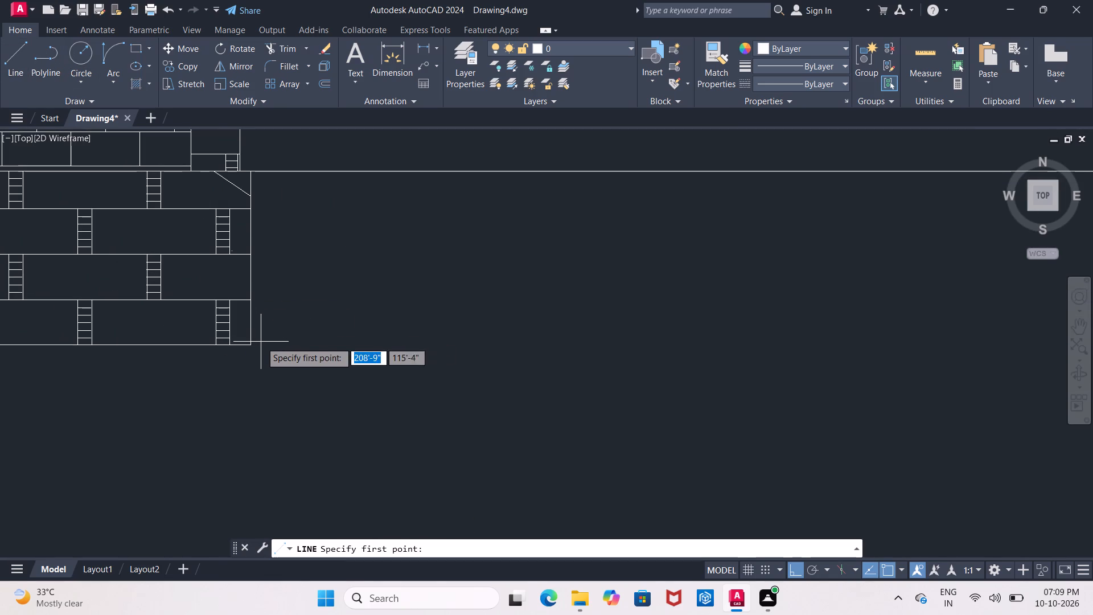
{"action": "left_click", "coordinate": [252, 344]}
{"action": "scroll", "coordinate": [417, 341], "scroll_direction": "down", "scroll_amount": 2}
{"action": "middle_click_drag", "start_coordinate": [418, 341], "coordinate": [175, 335]}
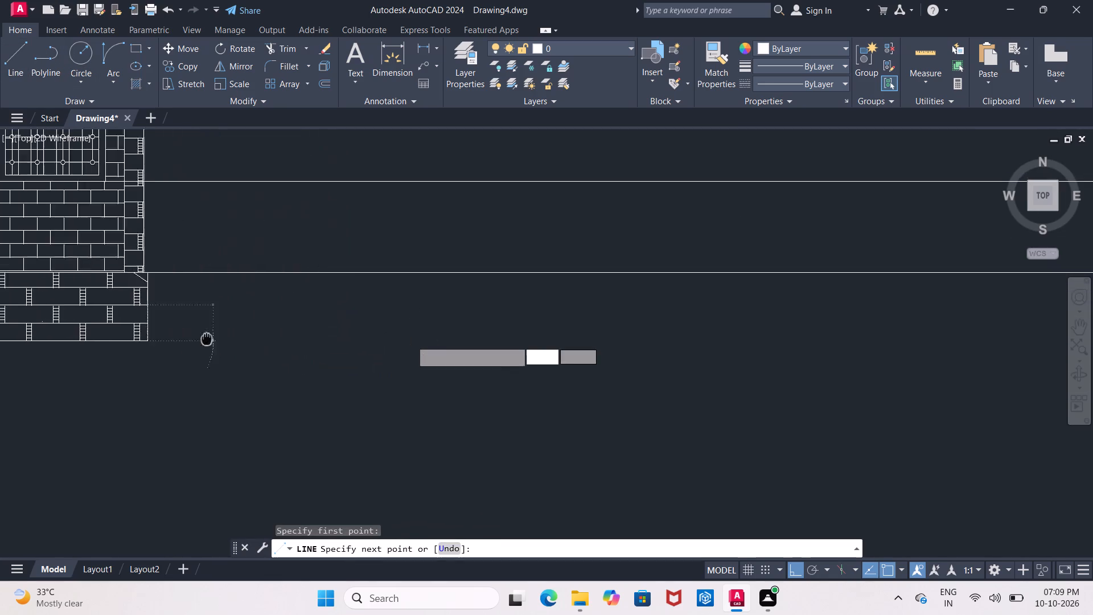
{"action": "middle_click_drag", "start_coordinate": [175, 335], "coordinate": [135, 332]}
{"action": "middle_click_drag", "start_coordinate": [414, 346], "coordinate": [146, 345]}
{"action": "scroll", "coordinate": [146, 345], "scroll_direction": "down", "scroll_amount": 3}
{"action": "left_click", "coordinate": [412, 359]}
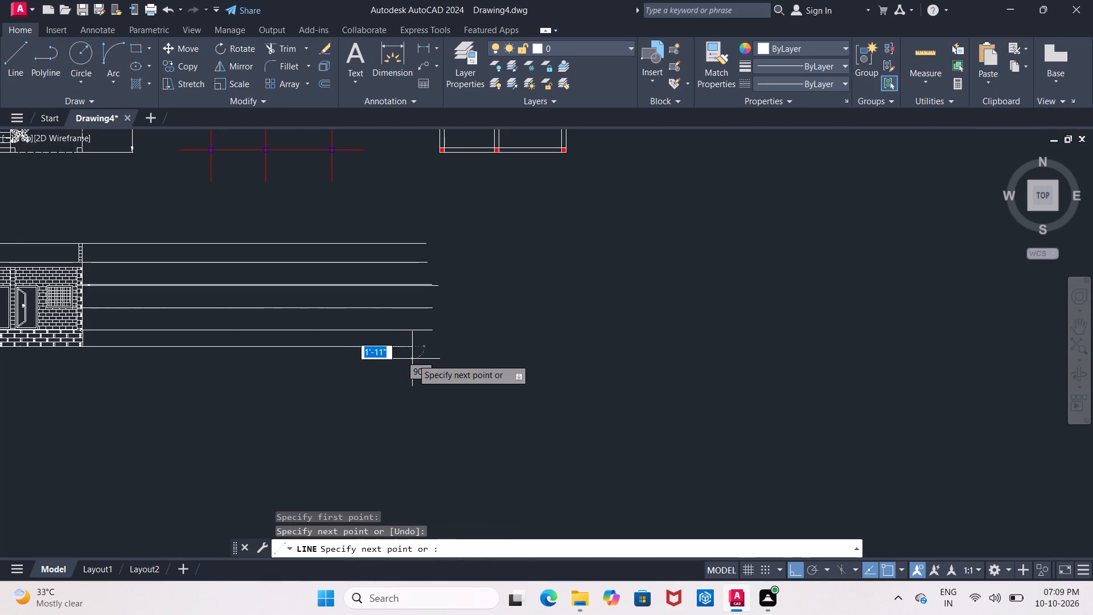
{"action": "key", "text": "Escape"}
Draw a vertical line about 36 ft long down from the lower end of the leftmost red grid line, across all level lines.
{"action": "middle_click_drag", "start_coordinate": [138, 246], "coordinate": [175, 277]}
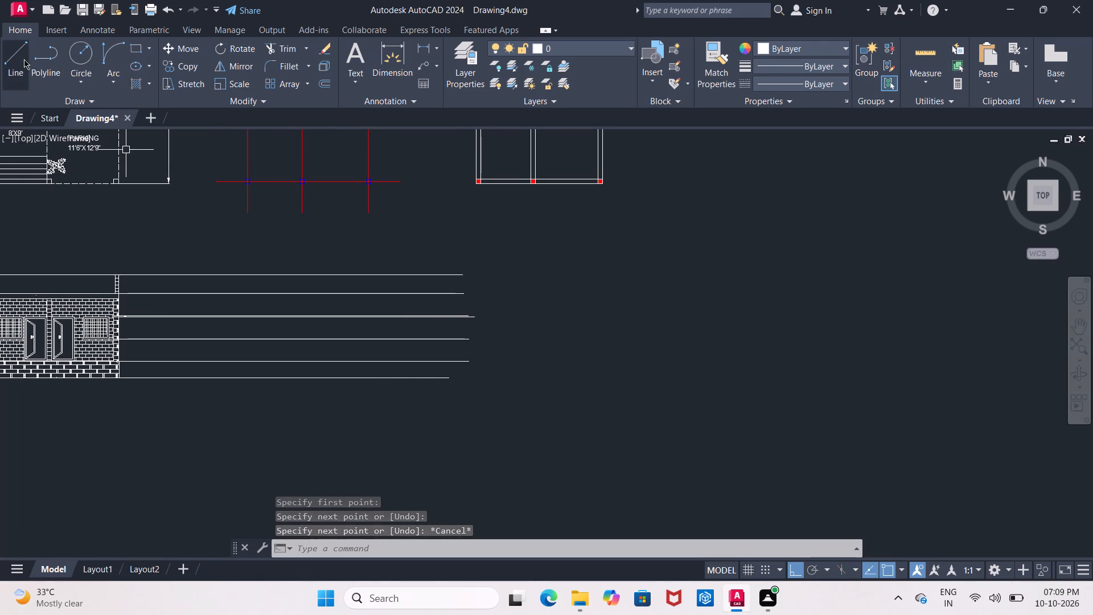
{"action": "left_click", "coordinate": [24, 59]}
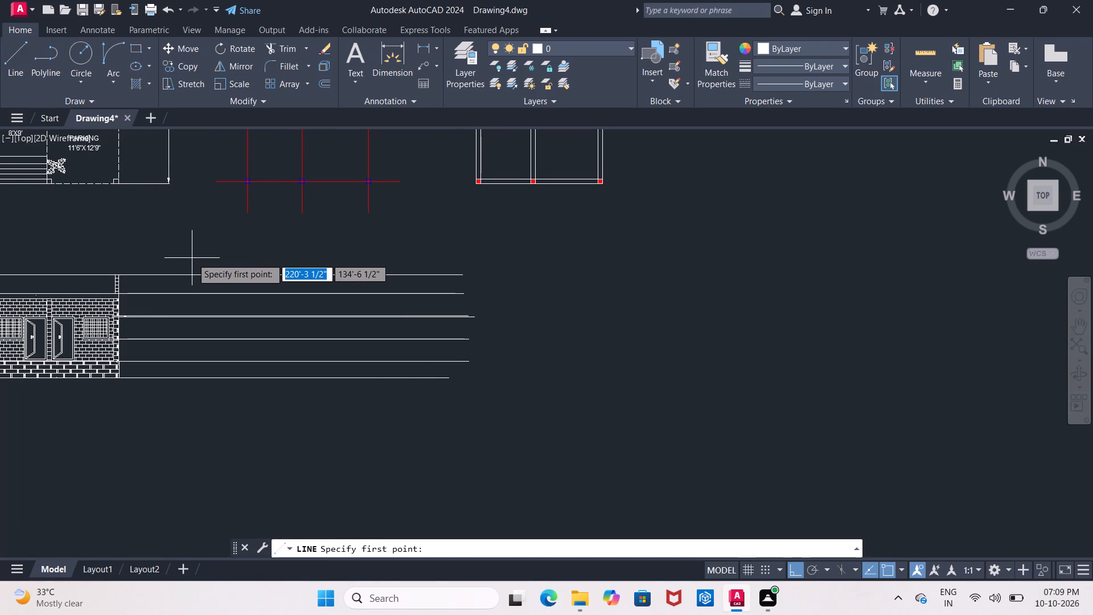
{"action": "scroll", "coordinate": [192, 258], "scroll_direction": "down", "scroll_amount": 2}
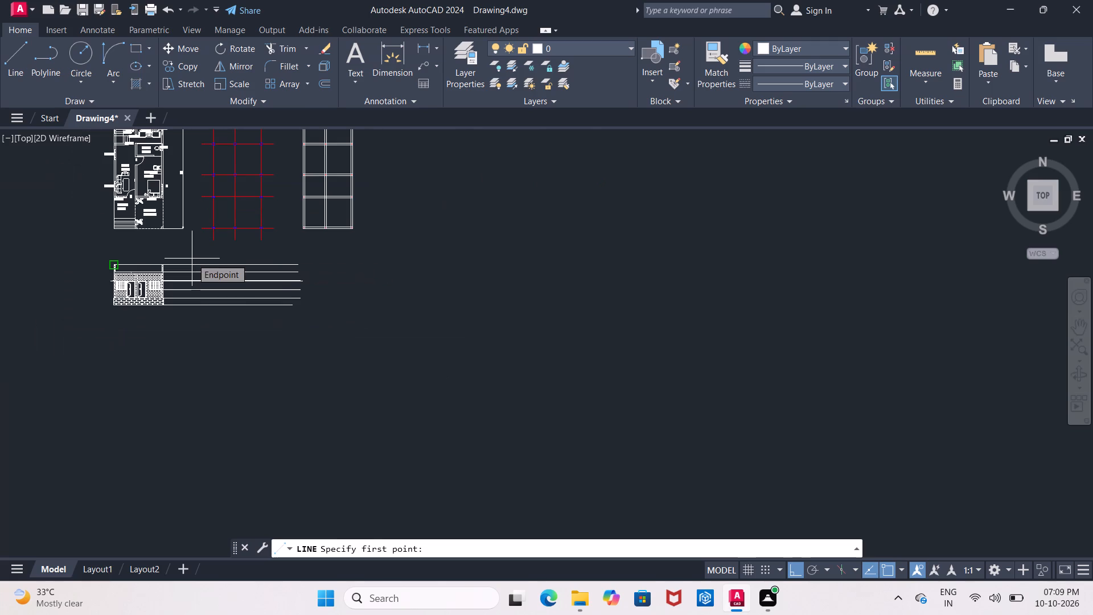
{"action": "scroll", "coordinate": [192, 259], "scroll_direction": "up", "scroll_amount": 3}
{"action": "middle_click_drag", "start_coordinate": [192, 259], "coordinate": [76, 281]}
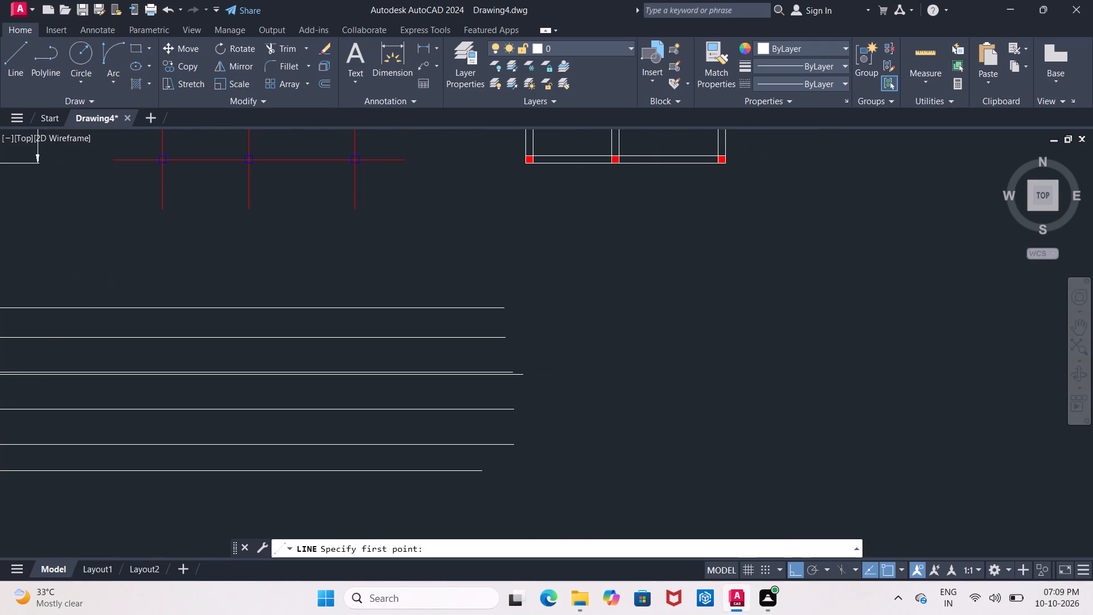
{"action": "left_click", "coordinate": [163, 212]}
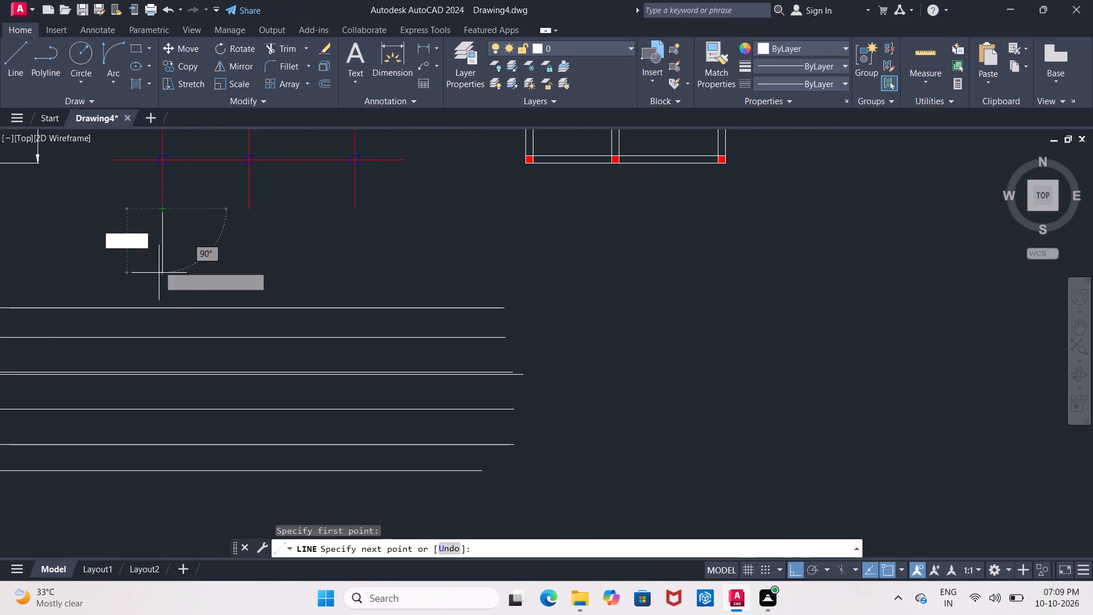
{"action": "middle_click_drag", "start_coordinate": [152, 346], "coordinate": [165, 284]}
{"action": "scroll", "coordinate": [167, 344], "scroll_direction": "down", "scroll_amount": 2}
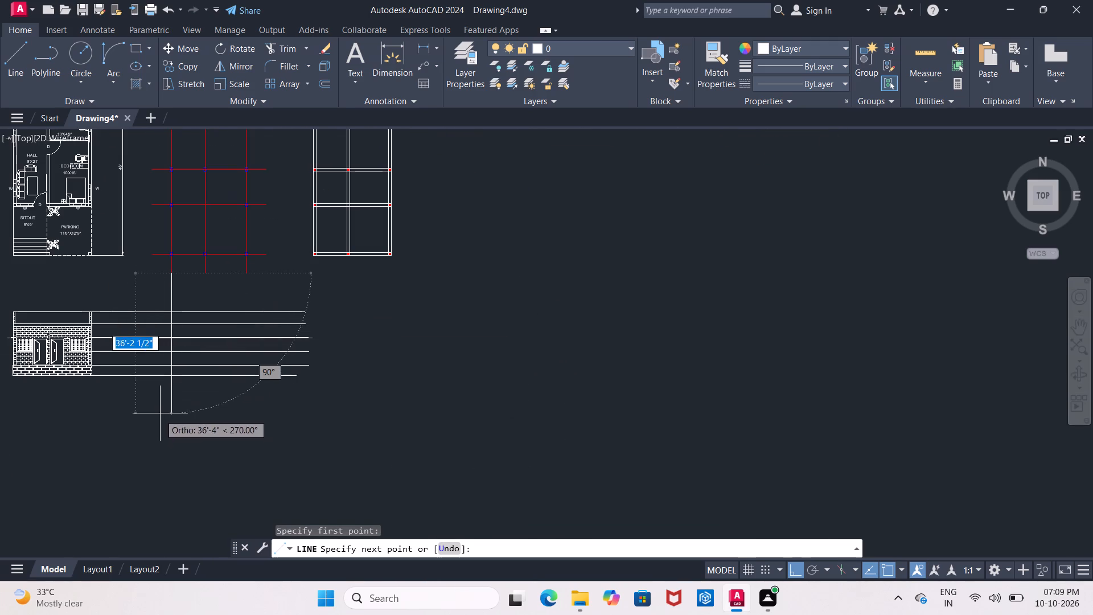
{"action": "left_click", "coordinate": [160, 412]}
{"action": "key", "text": "Escape"}
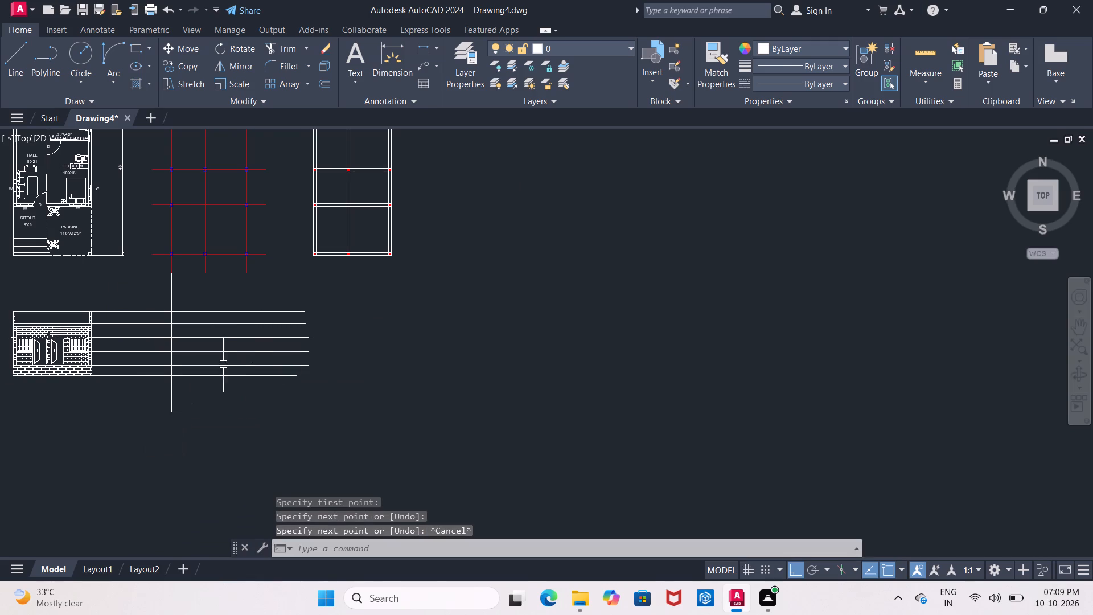
Draw a vertical line down from the lower end of the middle red grid line, ending a little below the ground-level line.
{"action": "scroll", "coordinate": [219, 300], "scroll_direction": "up", "scroll_amount": 1}
{"action": "middle_click_drag", "start_coordinate": [209, 300], "coordinate": [237, 278]}
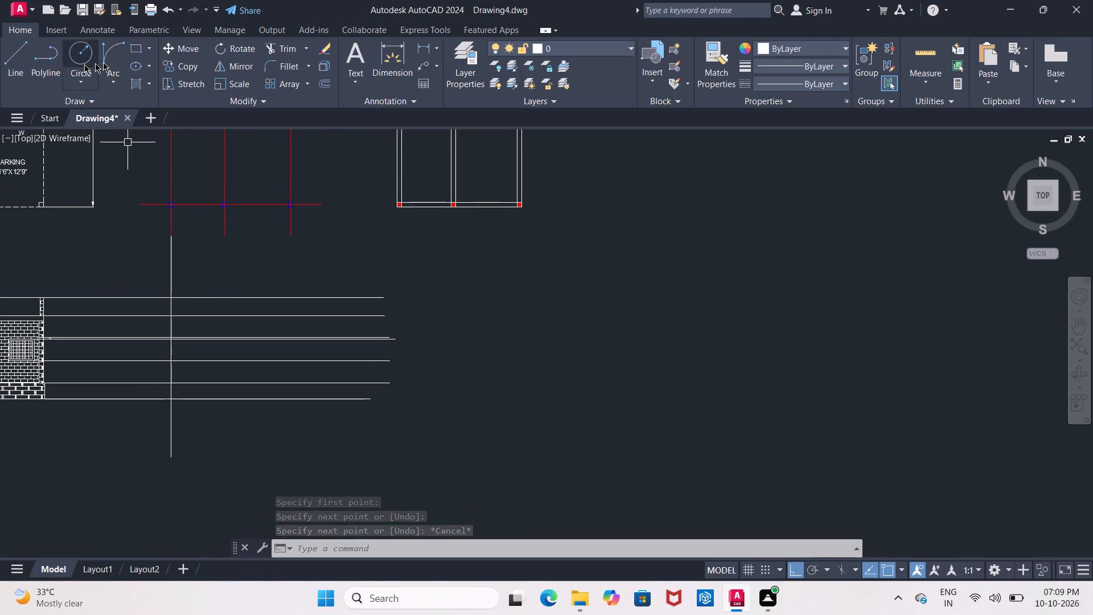
{"action": "left_click", "coordinate": [18, 64]}
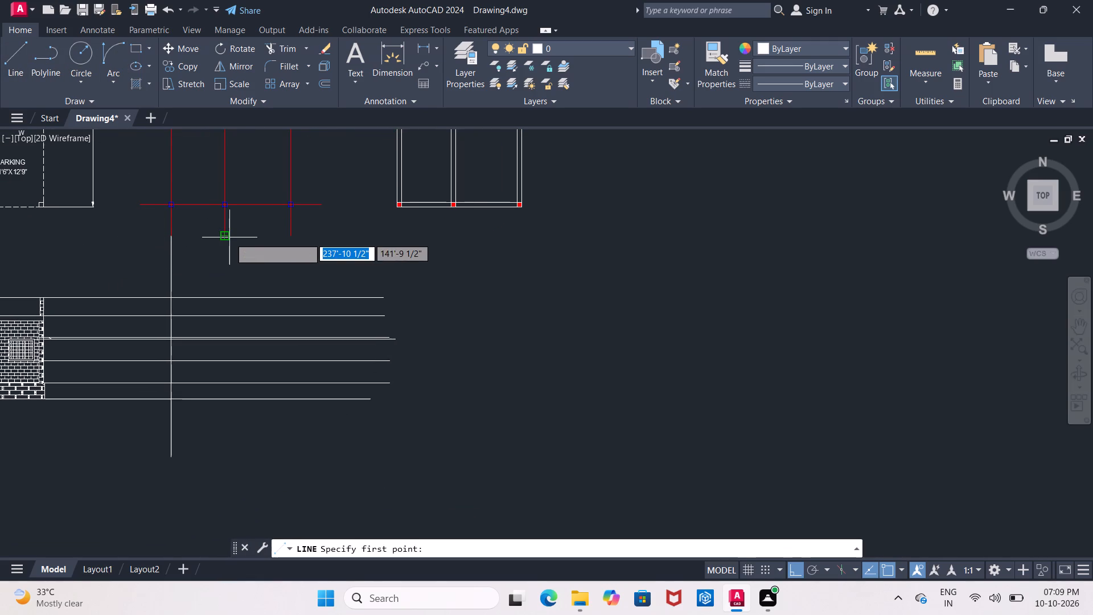
{"action": "scroll", "coordinate": [229, 237], "scroll_direction": "up", "scroll_amount": 1}
{"action": "left_click", "coordinate": [217, 237]}
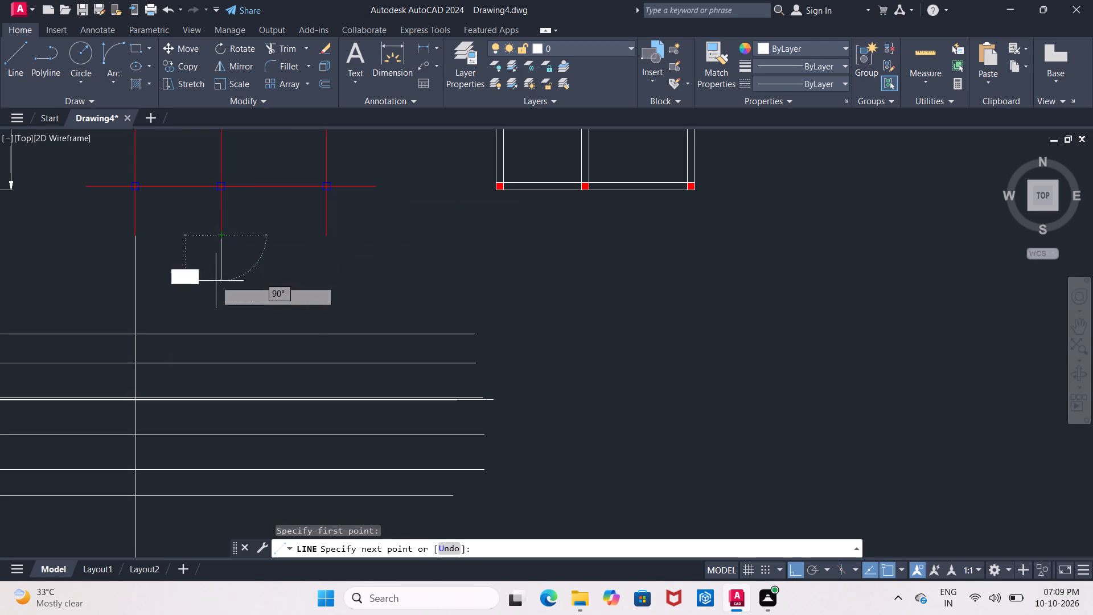
{"action": "middle_click_drag", "start_coordinate": [215, 360], "coordinate": [182, 238]}
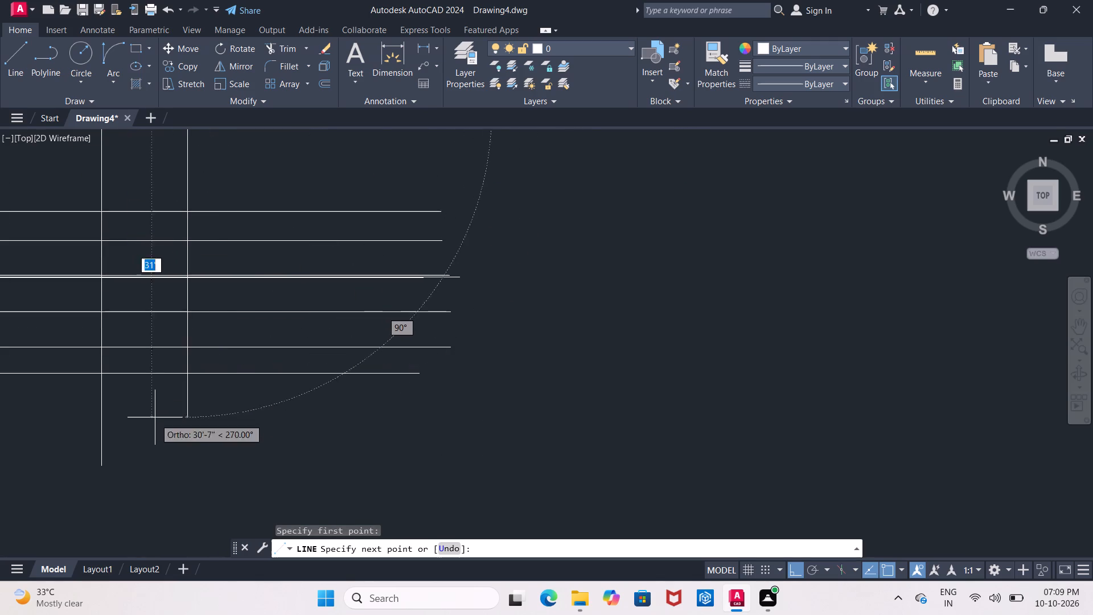
{"action": "left_click", "coordinate": [153, 428]}
{"action": "key", "text": "Escape"}
{"action": "scroll", "coordinate": [154, 431], "scroll_direction": "down", "scroll_amount": 2}
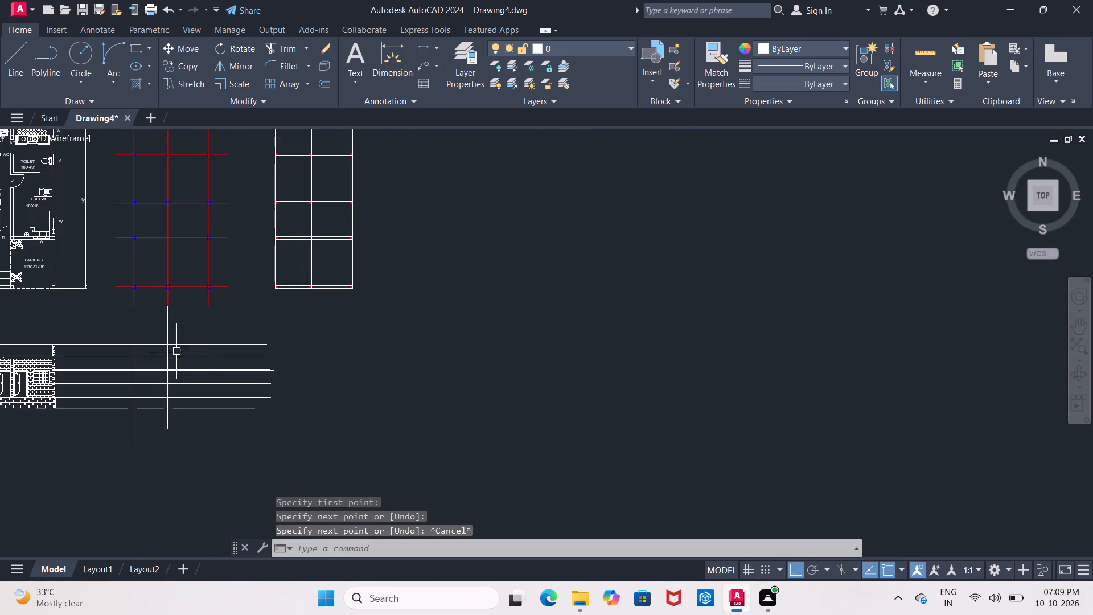
Draw a vertical line about 36 ft long down from the lower end of the rightmost red grid line, across all level lines.
{"action": "left_click", "coordinate": [15, 65]}
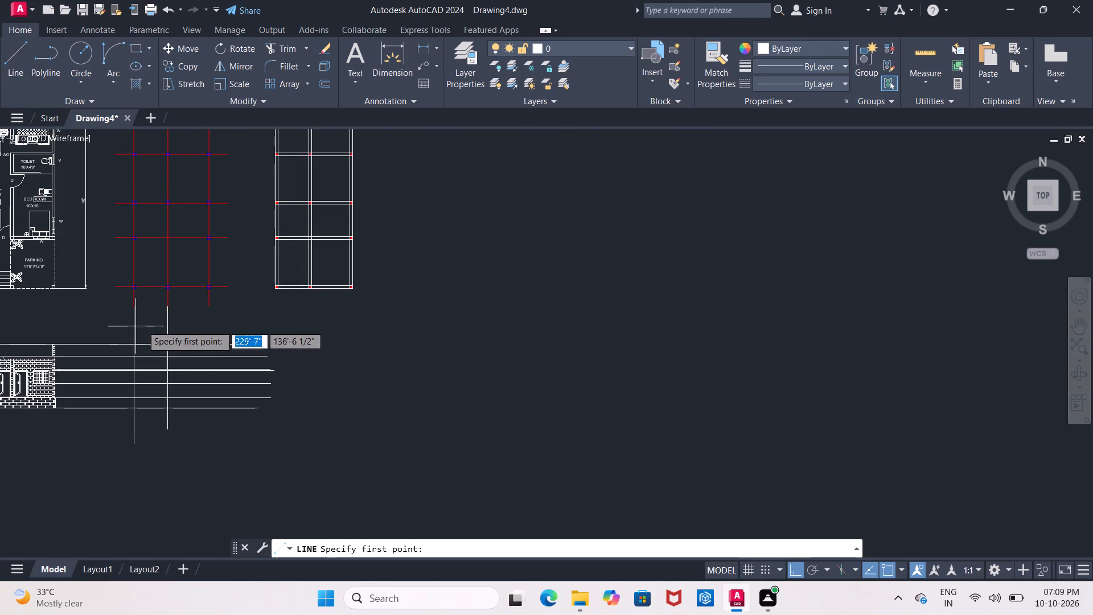
{"action": "left_click", "coordinate": [211, 306]}
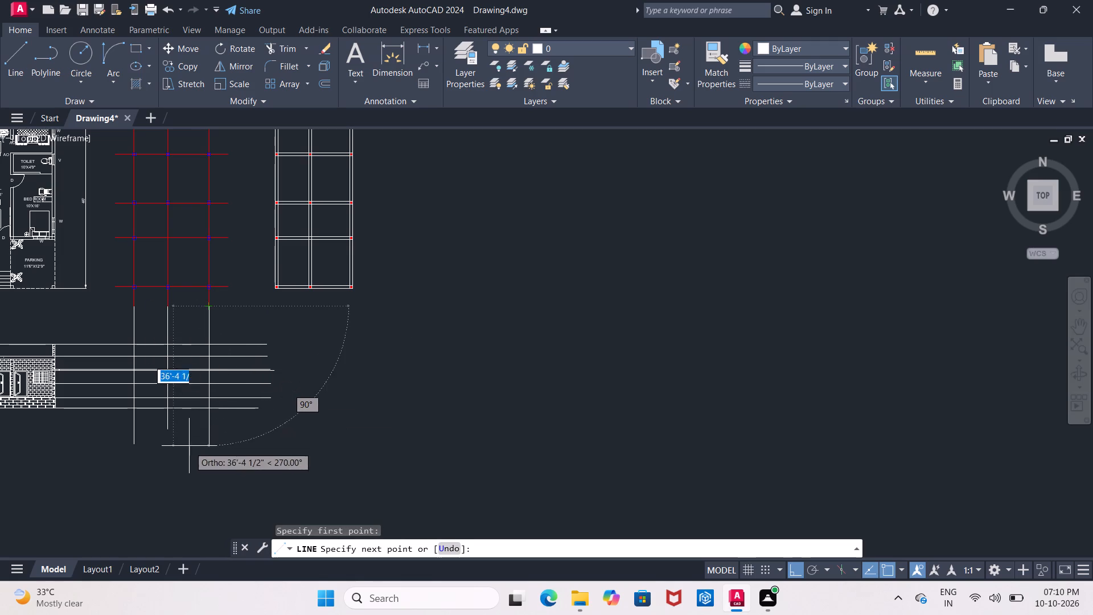
{"action": "left_click", "coordinate": [188, 448]}
{"action": "key", "text": "Escape"}
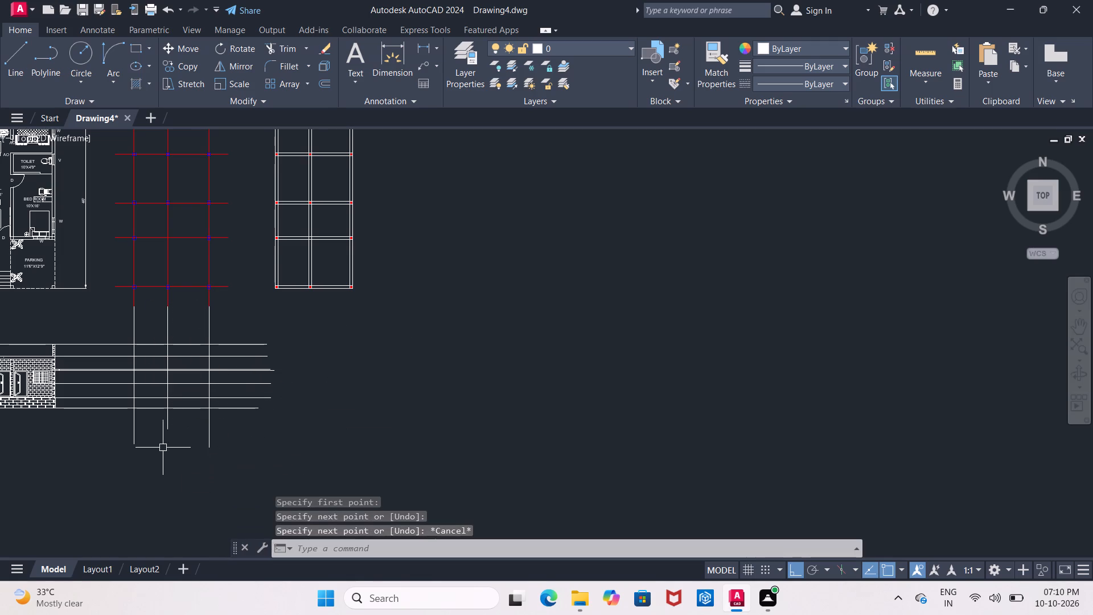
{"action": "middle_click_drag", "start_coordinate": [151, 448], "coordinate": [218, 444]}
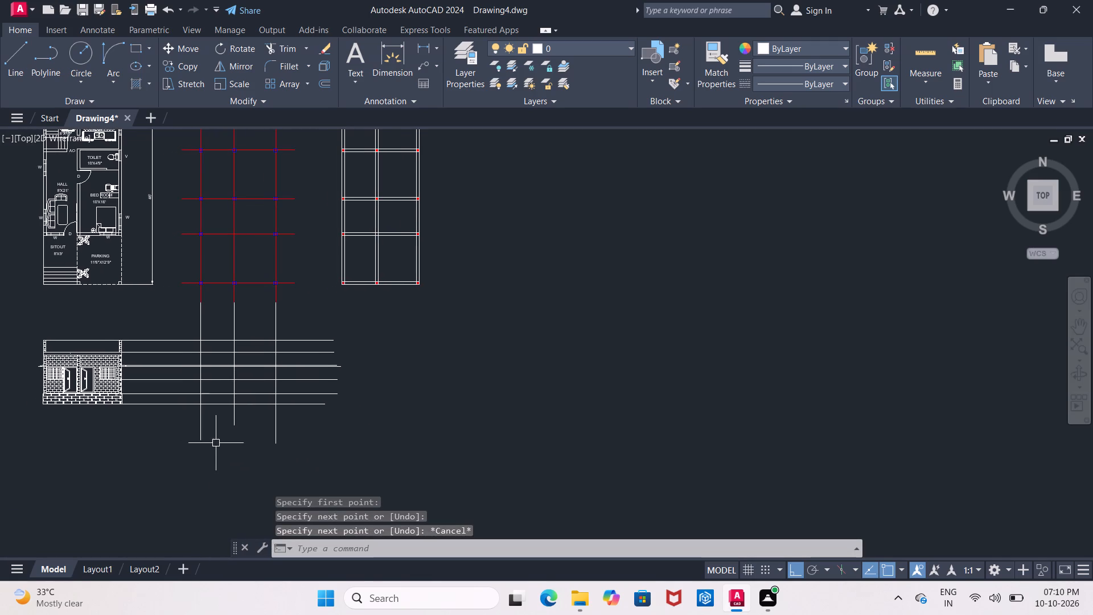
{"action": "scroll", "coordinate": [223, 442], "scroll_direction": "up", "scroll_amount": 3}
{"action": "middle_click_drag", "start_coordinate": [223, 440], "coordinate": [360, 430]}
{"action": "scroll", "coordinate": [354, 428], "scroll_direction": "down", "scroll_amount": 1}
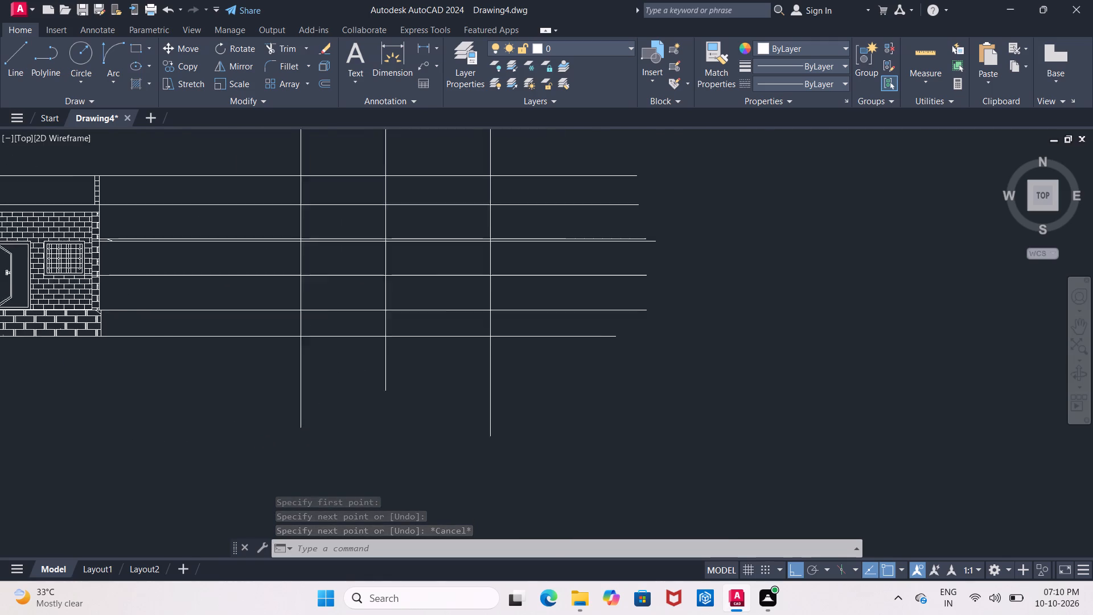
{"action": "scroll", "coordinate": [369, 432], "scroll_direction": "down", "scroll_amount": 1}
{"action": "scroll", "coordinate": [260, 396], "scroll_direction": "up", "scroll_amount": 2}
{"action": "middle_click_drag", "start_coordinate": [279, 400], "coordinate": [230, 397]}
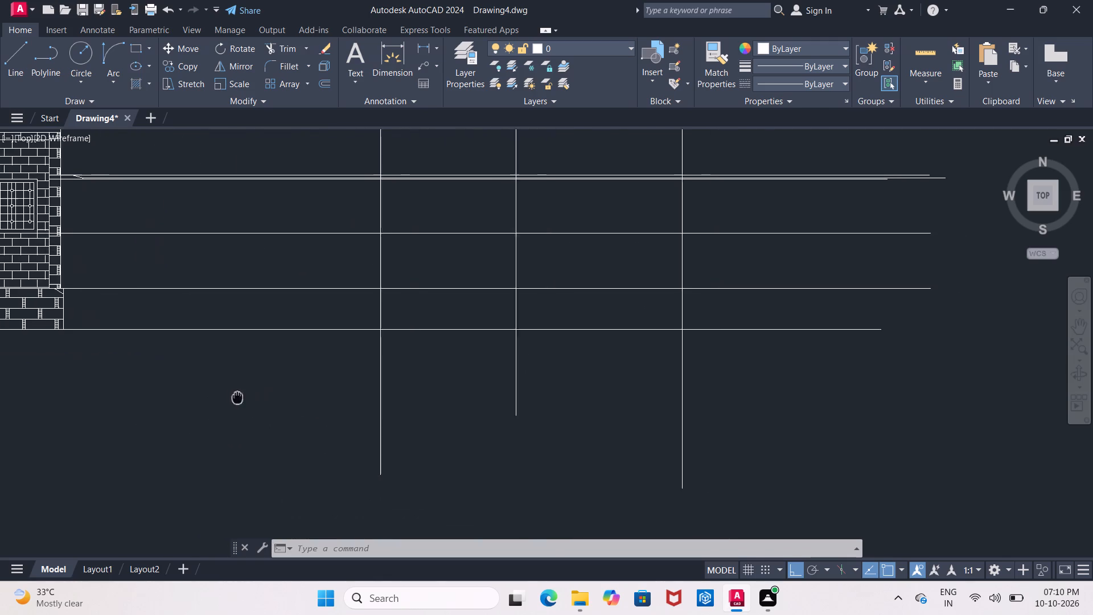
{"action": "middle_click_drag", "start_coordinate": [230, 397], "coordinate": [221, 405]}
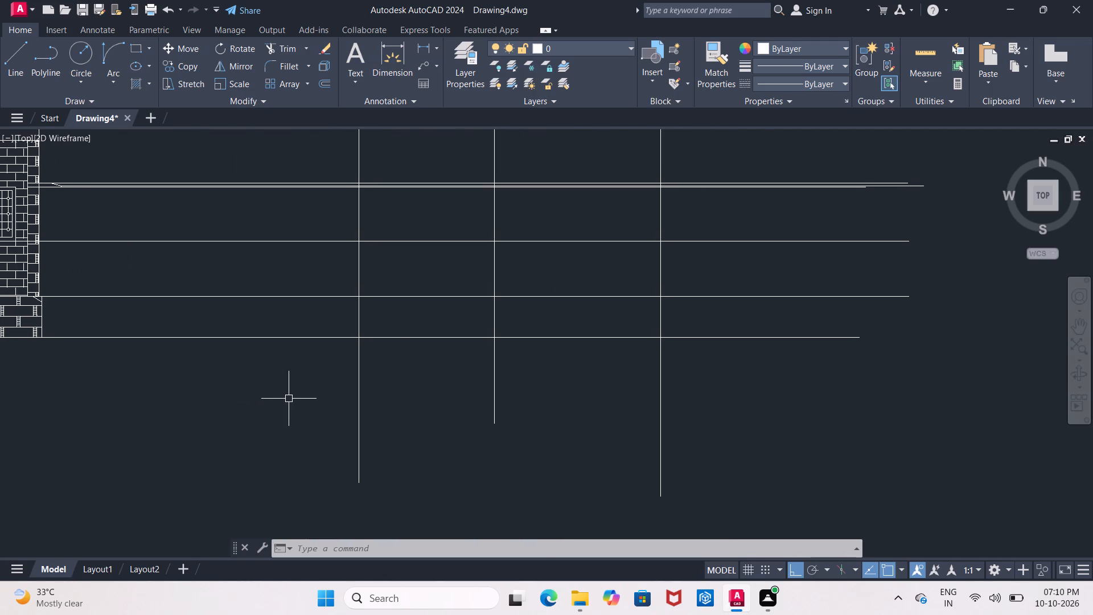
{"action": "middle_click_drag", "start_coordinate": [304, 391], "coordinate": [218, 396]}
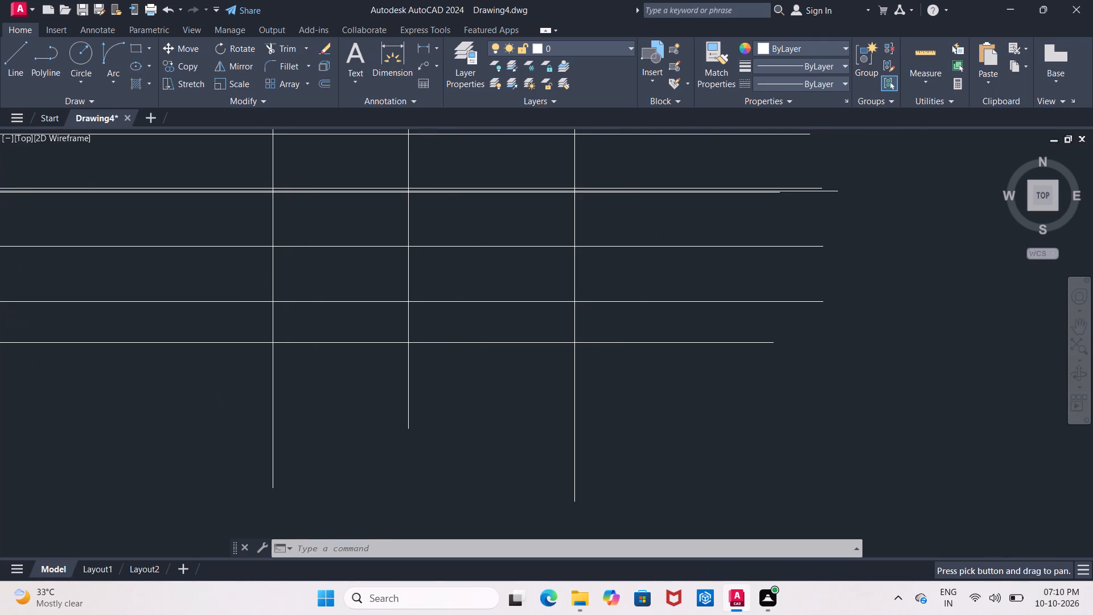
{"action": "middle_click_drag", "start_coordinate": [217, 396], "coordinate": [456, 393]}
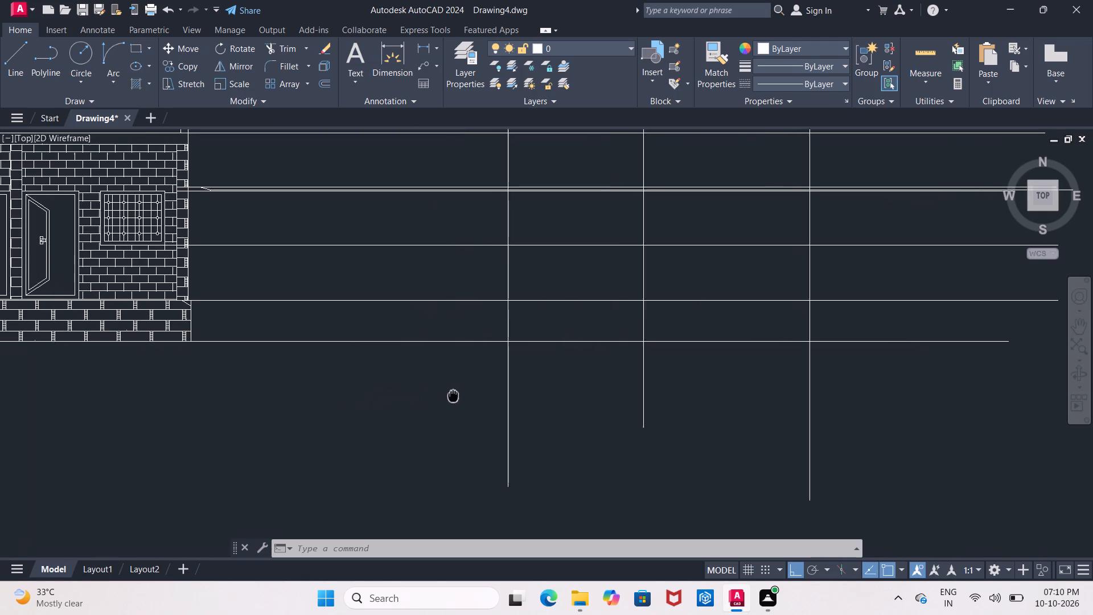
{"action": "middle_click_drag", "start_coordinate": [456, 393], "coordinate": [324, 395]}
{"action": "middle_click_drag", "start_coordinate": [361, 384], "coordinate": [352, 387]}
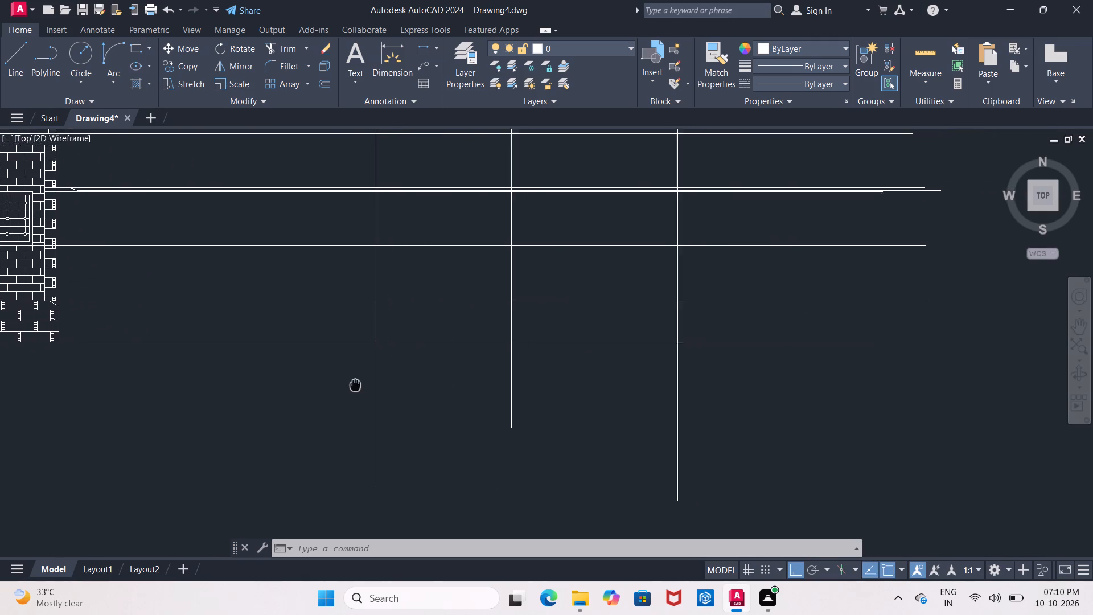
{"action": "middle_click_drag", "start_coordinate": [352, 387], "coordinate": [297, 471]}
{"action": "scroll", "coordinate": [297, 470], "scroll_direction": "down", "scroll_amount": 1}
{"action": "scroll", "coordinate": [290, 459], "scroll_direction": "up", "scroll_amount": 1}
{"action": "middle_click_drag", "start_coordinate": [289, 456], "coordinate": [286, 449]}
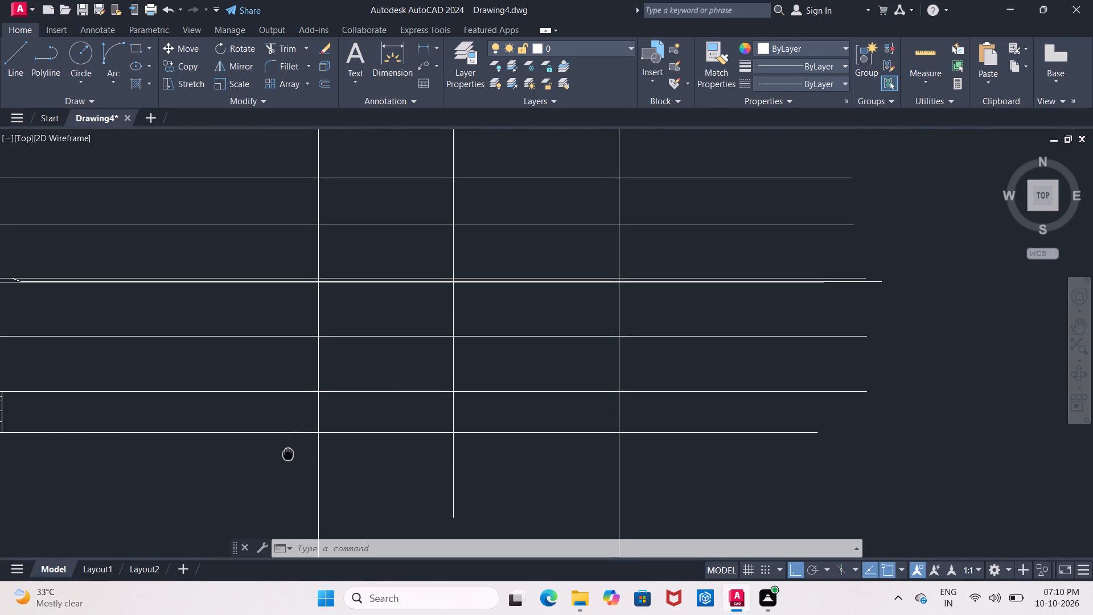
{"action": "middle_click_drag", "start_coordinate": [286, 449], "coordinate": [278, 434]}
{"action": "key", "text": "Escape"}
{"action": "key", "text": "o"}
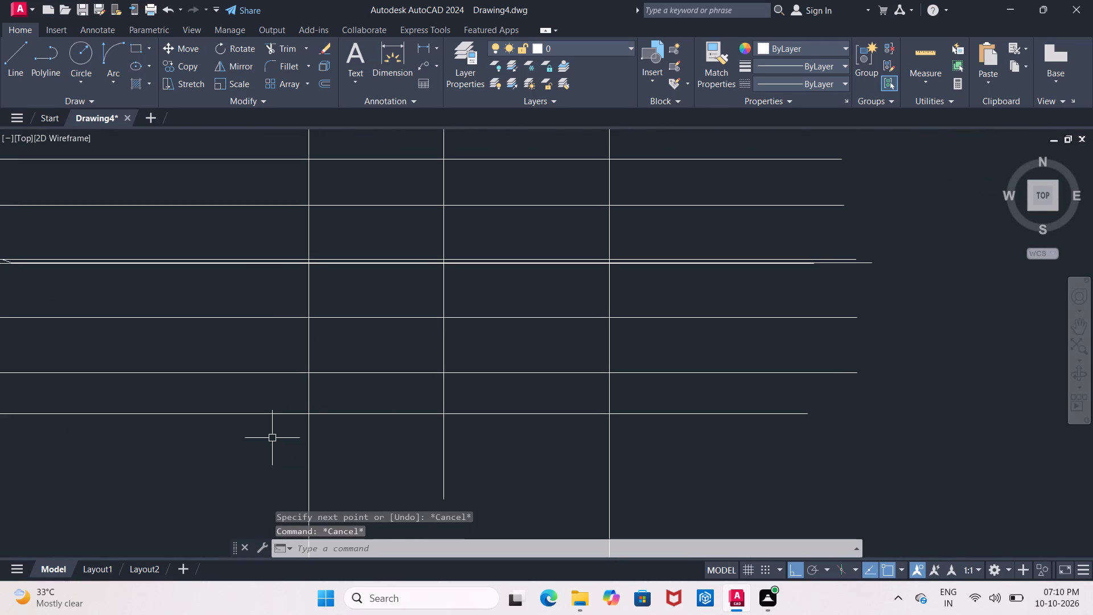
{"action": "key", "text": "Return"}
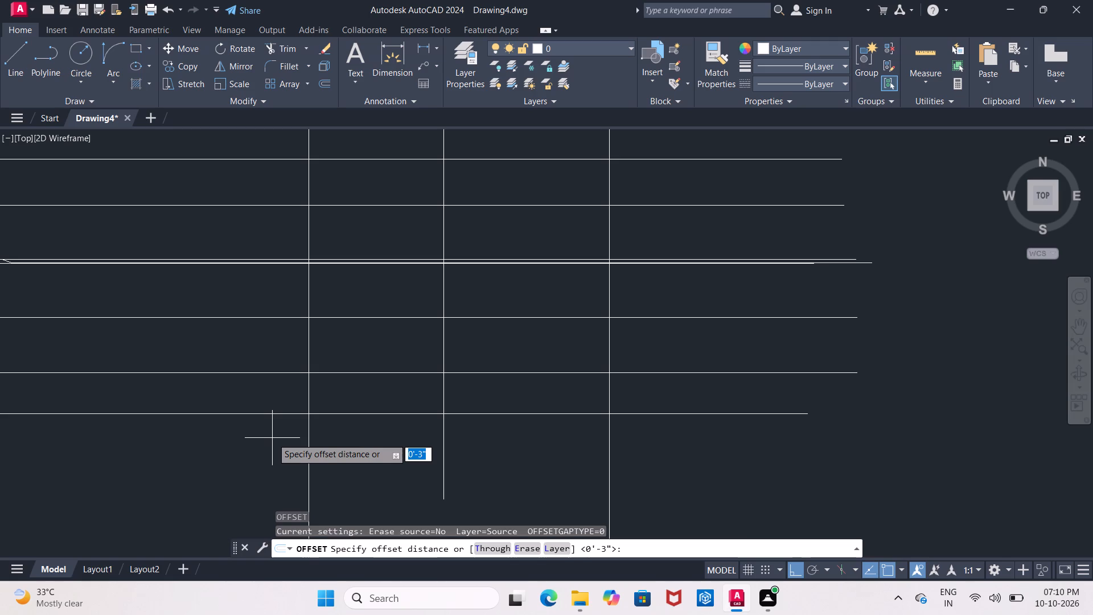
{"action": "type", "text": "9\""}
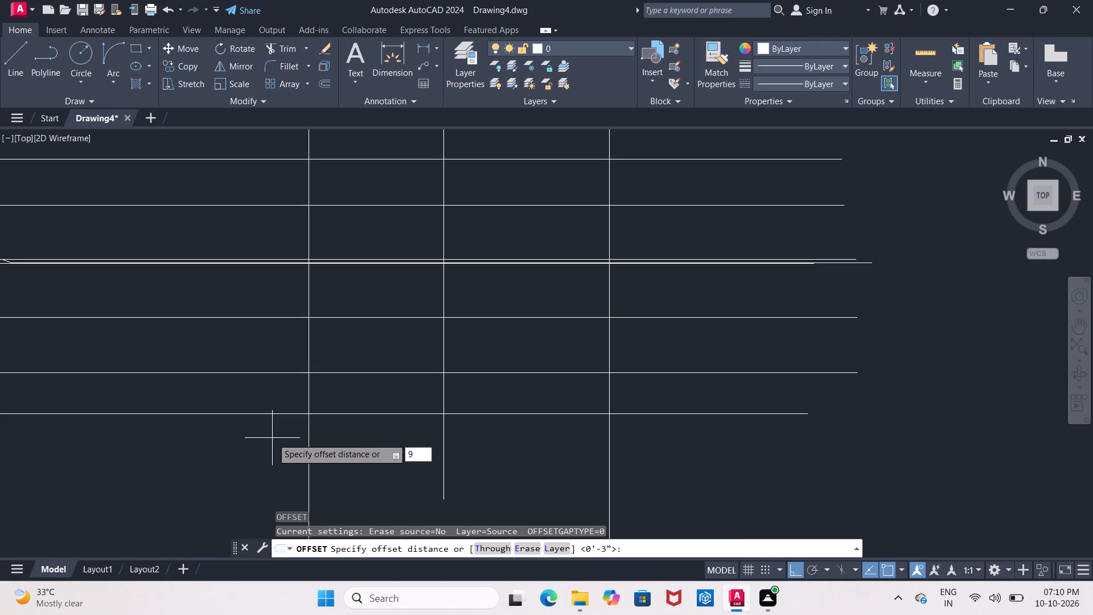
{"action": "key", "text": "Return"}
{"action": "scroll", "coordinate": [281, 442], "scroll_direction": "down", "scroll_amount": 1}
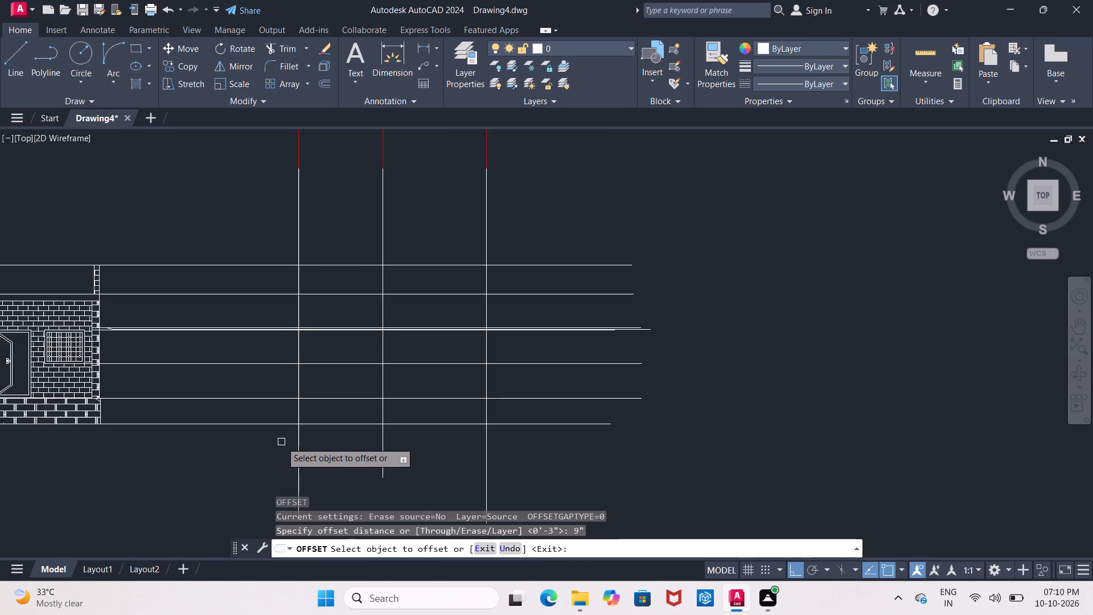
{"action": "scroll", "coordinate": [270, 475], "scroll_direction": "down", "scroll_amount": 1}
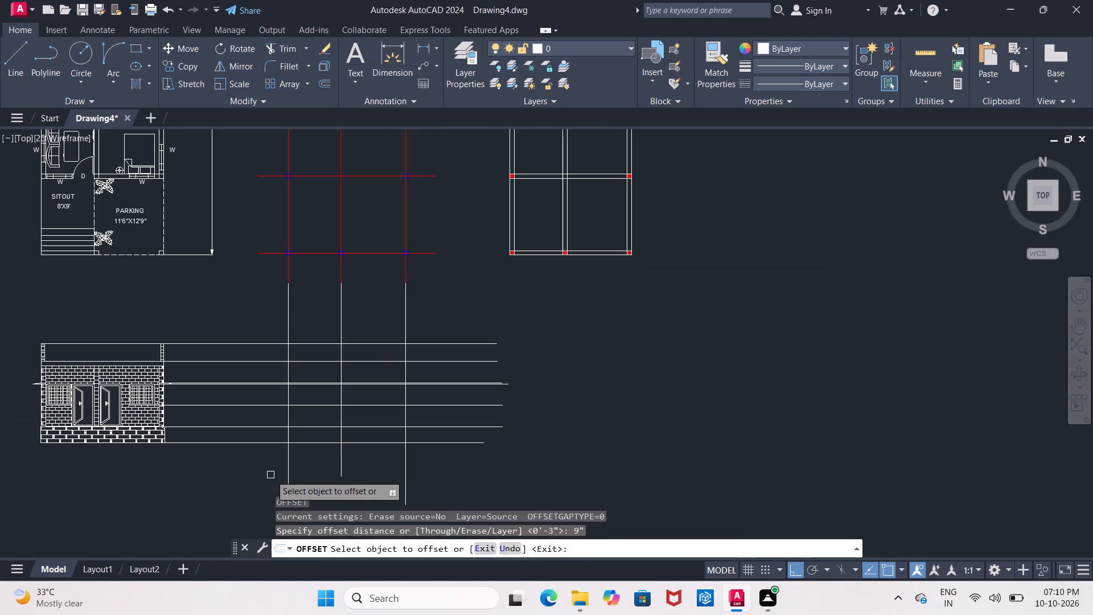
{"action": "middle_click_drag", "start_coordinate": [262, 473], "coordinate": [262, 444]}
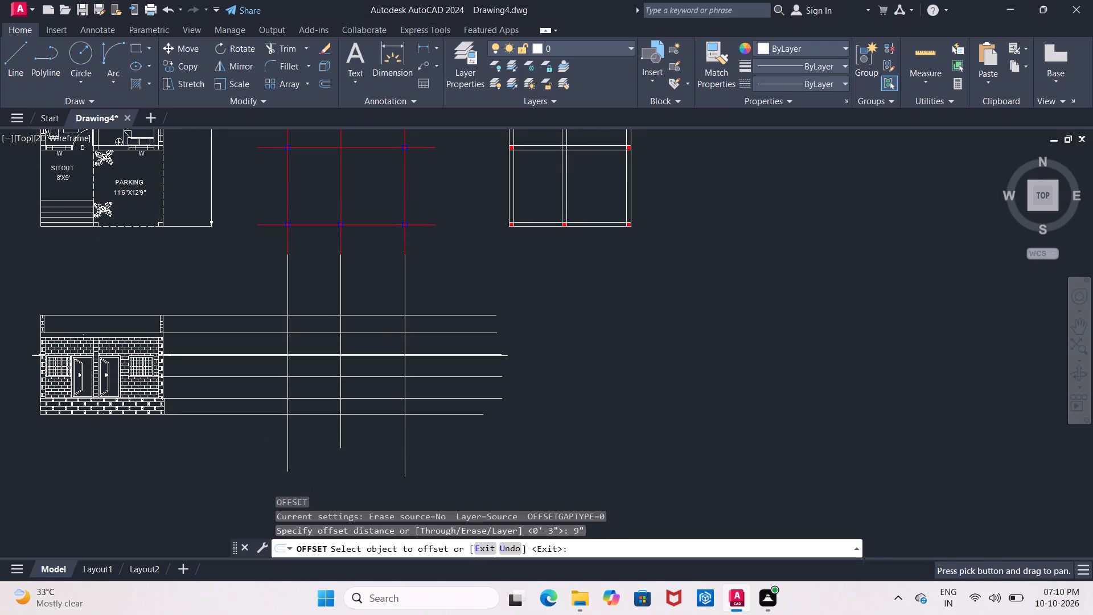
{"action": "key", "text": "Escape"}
Start the Offset command and switch to Calculator to divide 9 by 2 for the offset distance.
{"action": "scroll", "coordinate": [256, 446], "scroll_direction": "up", "scroll_amount": 2}
{"action": "middle_click_drag", "start_coordinate": [256, 446], "coordinate": [241, 439]}
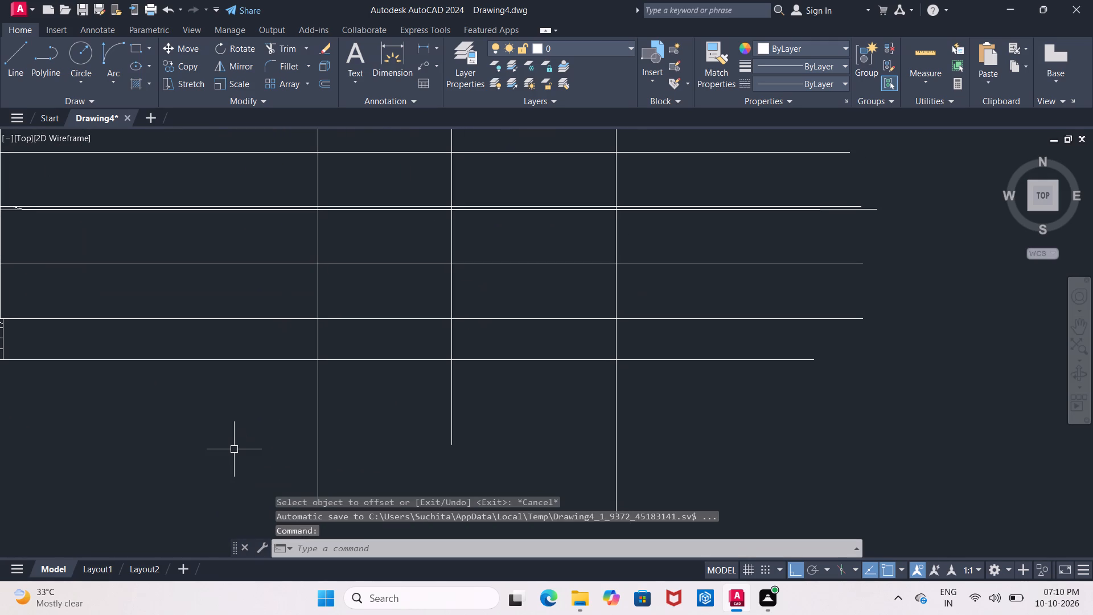
{"action": "key", "text": "o"}
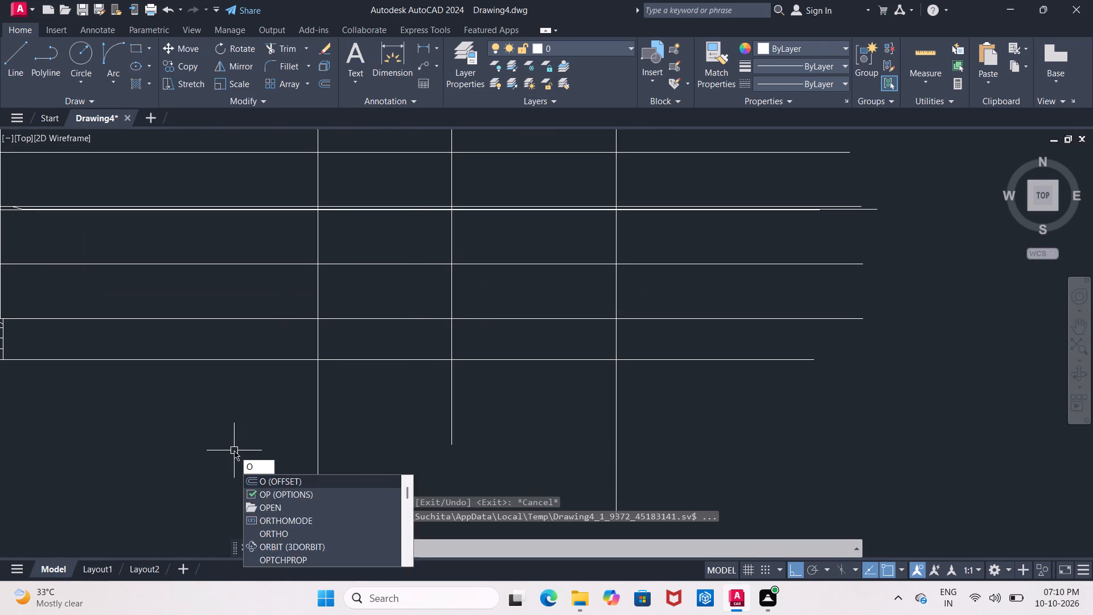
{"action": "key", "text": "Return"}
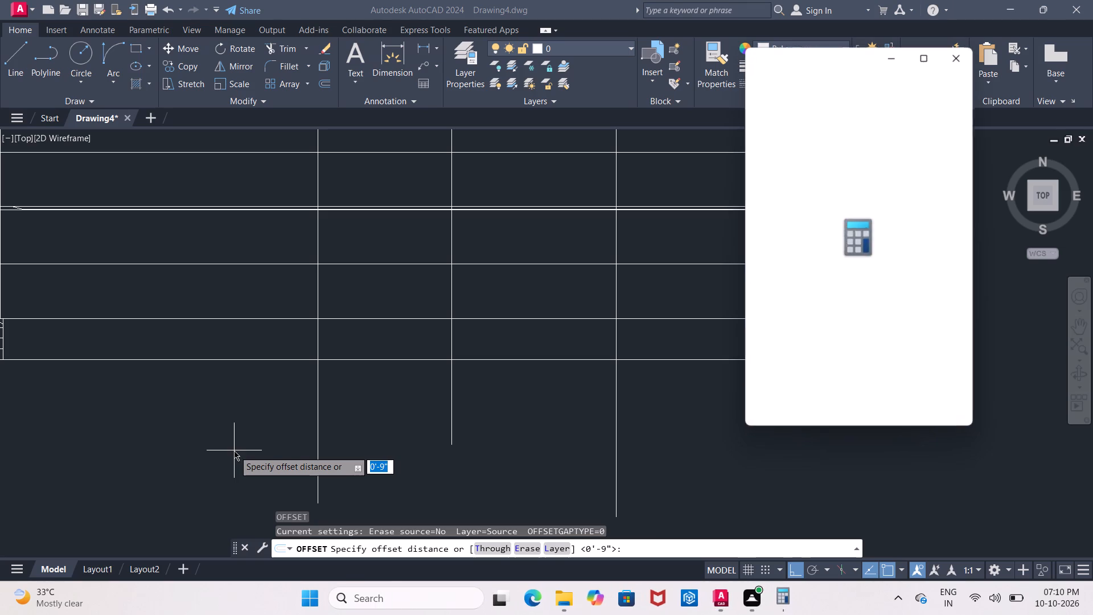
{"action": "key", "text": "9"}
{"action": "type", "text": "/2"}
{"action": "key", "text": "Return"}
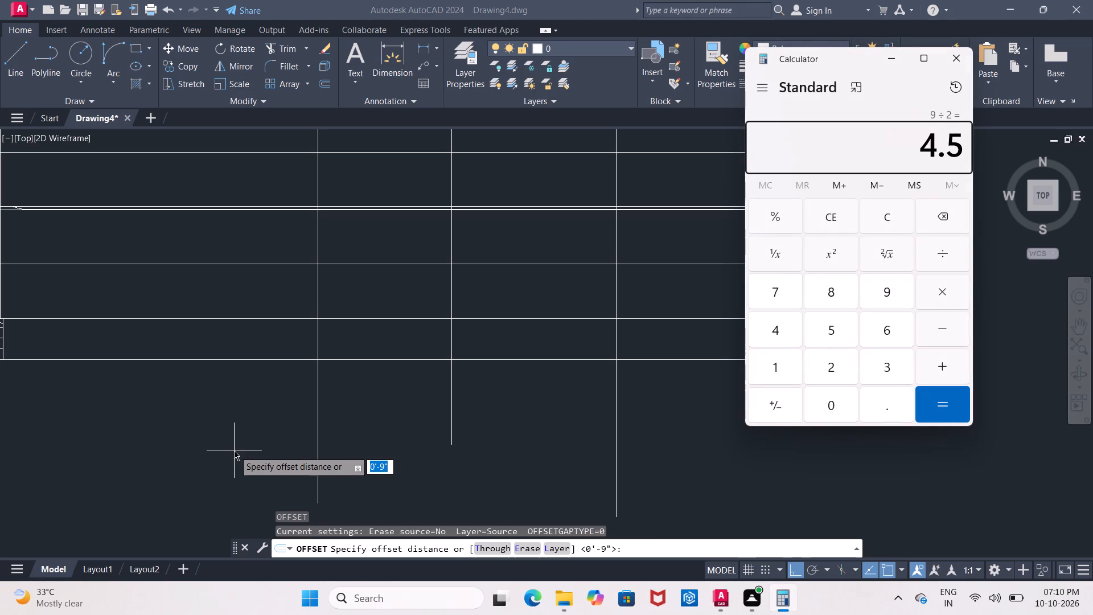
{"action": "key", "text": "BackSpace"}
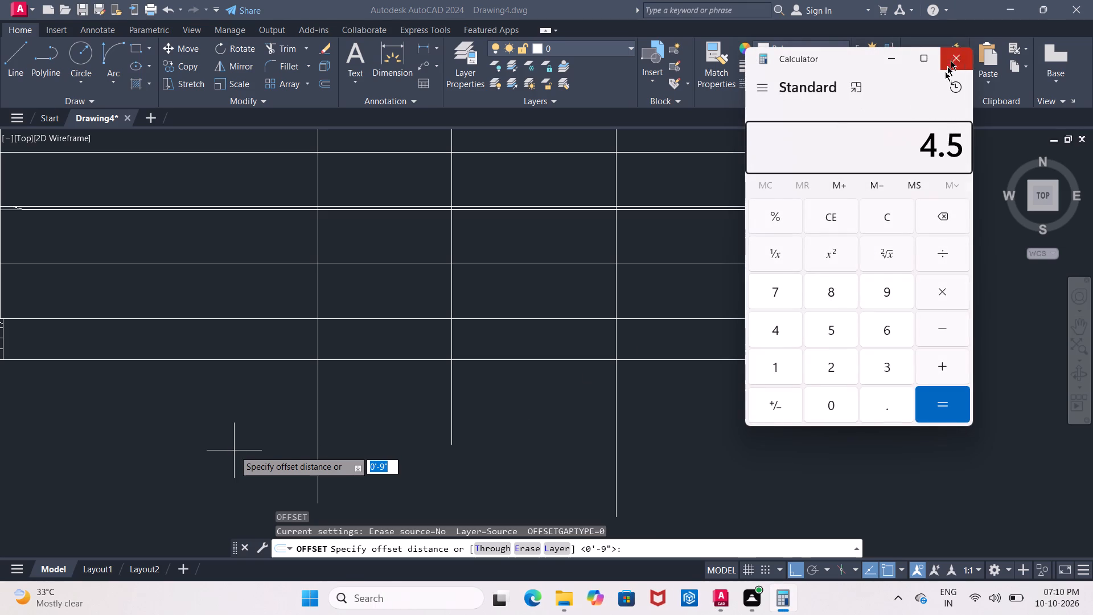
{"action": "left_click", "coordinate": [958, 56]}
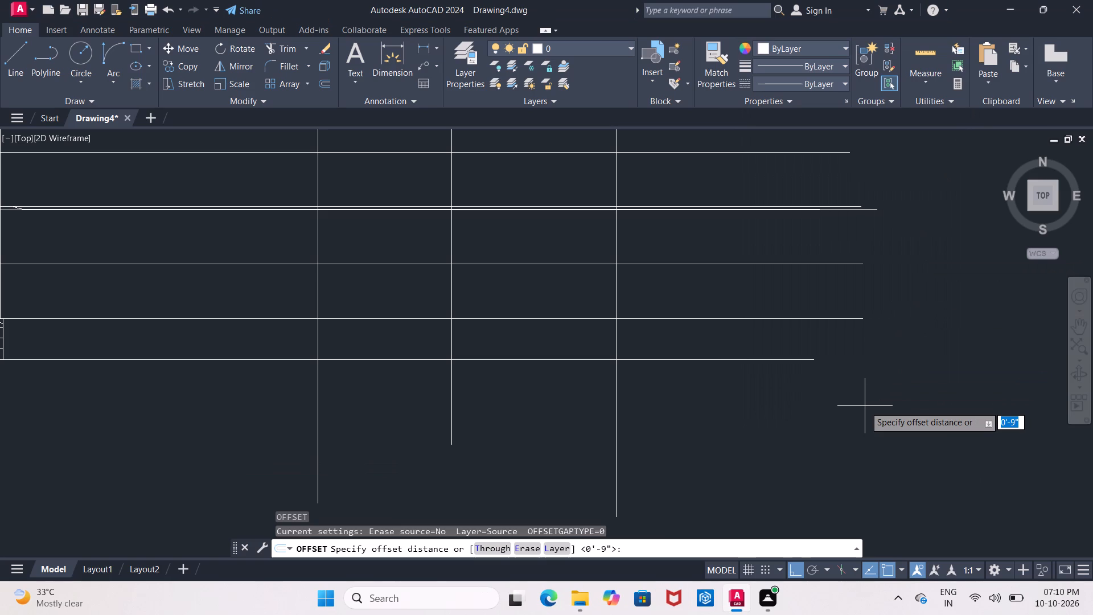
Offset the leftmost vertical projection line 4.5" to both sides.
{"action": "key", "text": "o"}
{"action": "key", "text": "Return"}
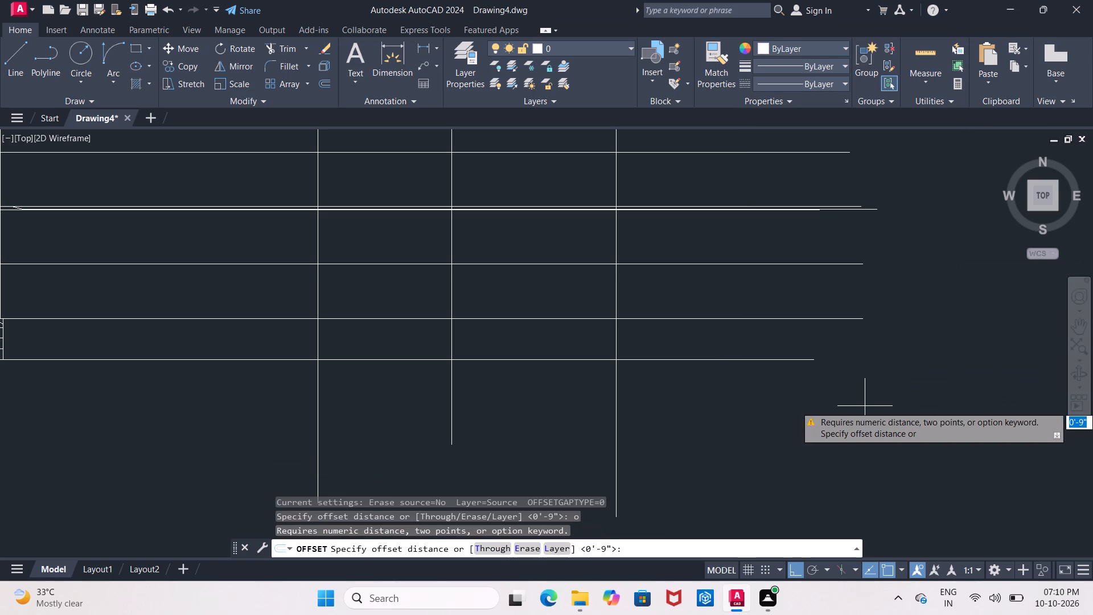
{"action": "type", "text": "4.5\""}
{"action": "key", "text": "Return"}
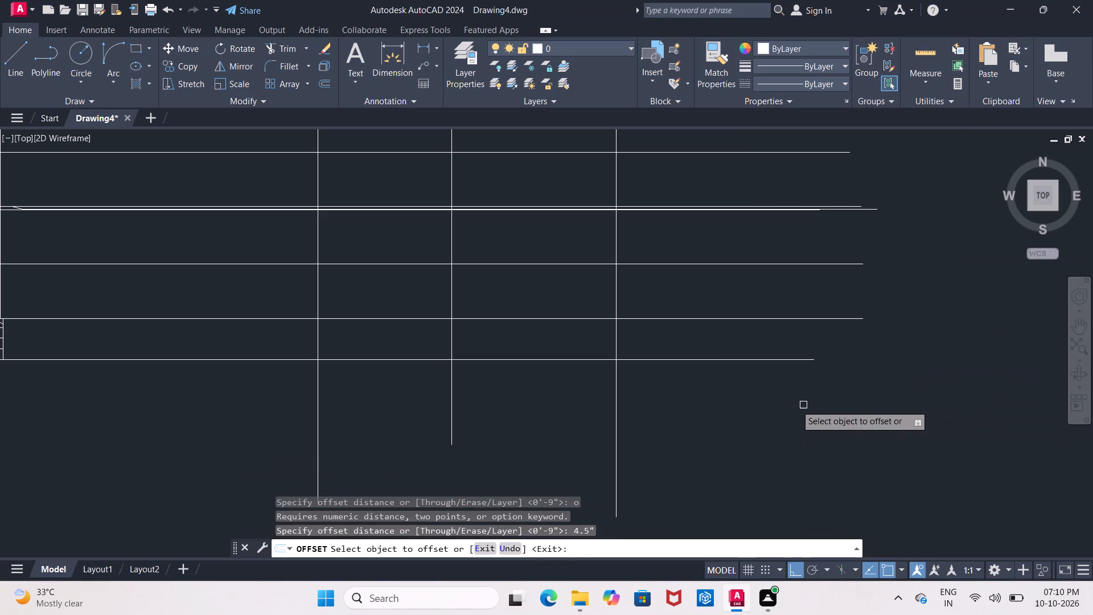
{"action": "left_click", "coordinate": [318, 416]}
{"action": "left_click", "coordinate": [302, 418]}
{"action": "left_click", "coordinate": [316, 423]}
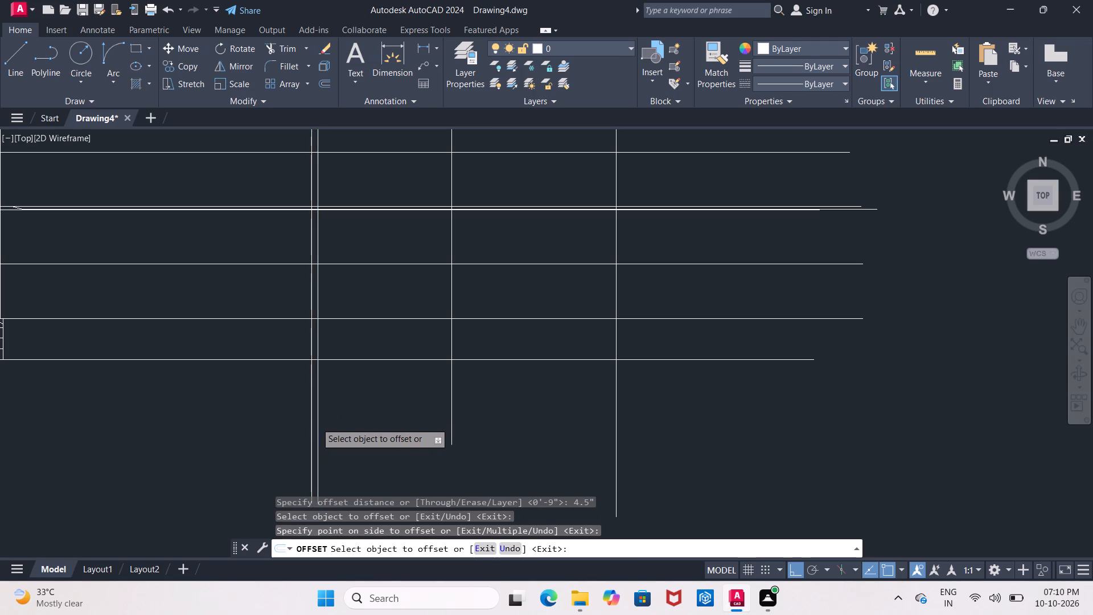
{"action": "left_click", "coordinate": [341, 431]}
Offset the middle and rightmost vertical projection lines by the same 4.5" to both sides.
{"action": "left_click", "coordinate": [453, 418]}
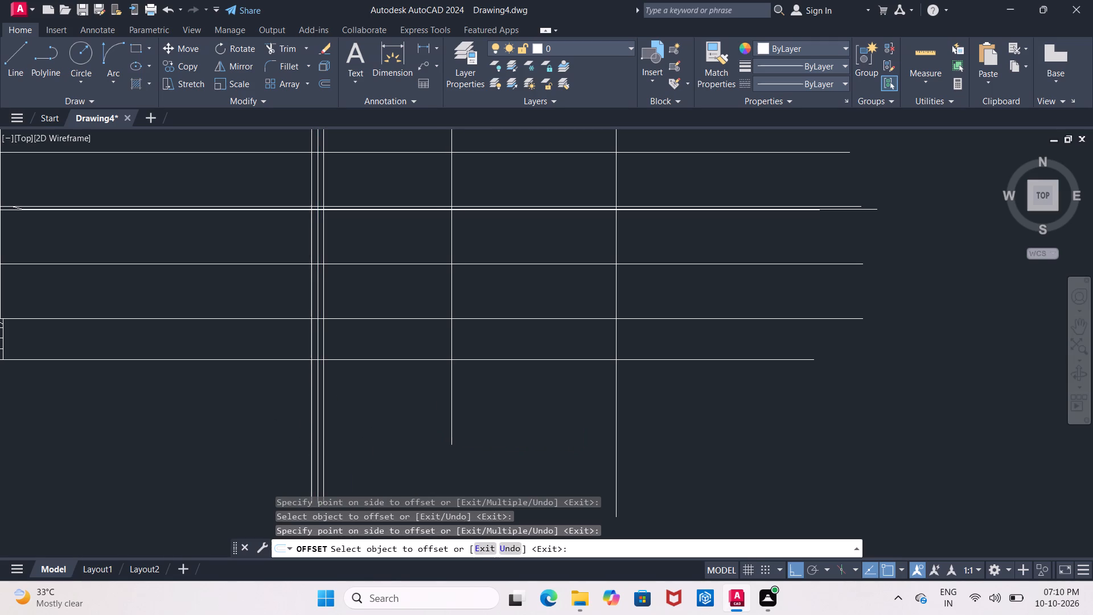
{"action": "left_click", "coordinate": [424, 420]}
{"action": "left_click", "coordinate": [453, 416]}
{"action": "left_click", "coordinate": [502, 413]}
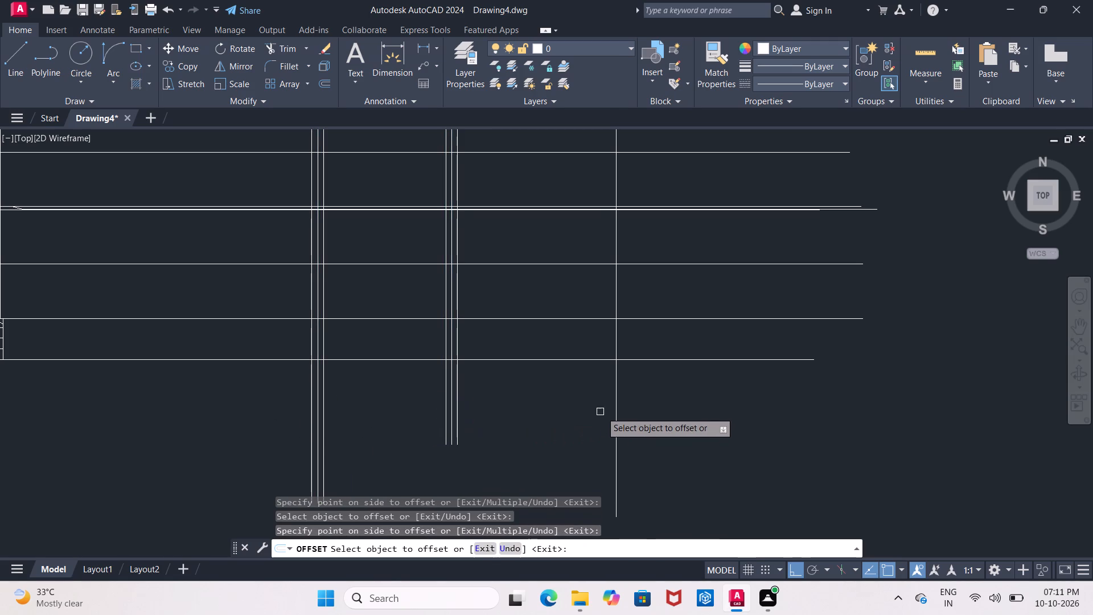
{"action": "left_click", "coordinate": [614, 417]}
{"action": "left_click", "coordinate": [589, 419]}
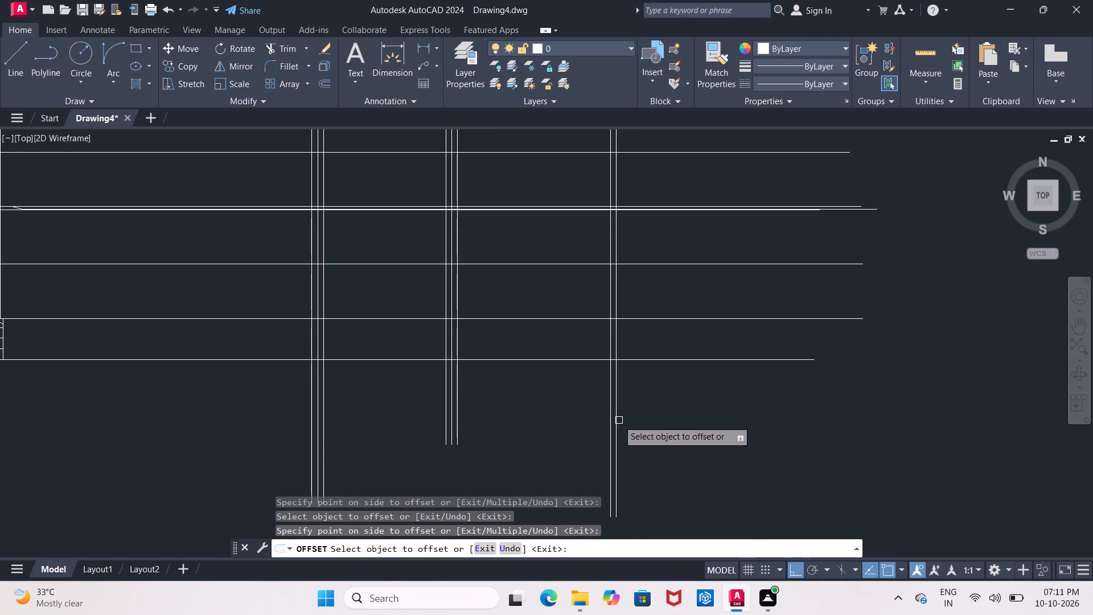
{"action": "left_click", "coordinate": [618, 420]}
{"action": "left_click", "coordinate": [686, 427]}
{"action": "middle_click_drag", "start_coordinate": [563, 433], "coordinate": [585, 422]}
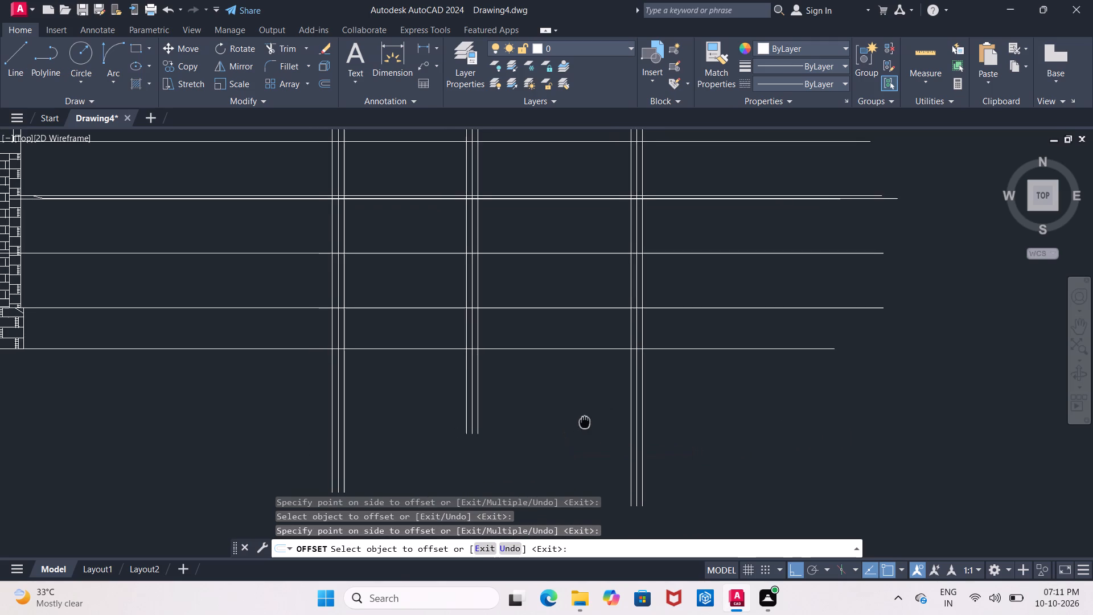
{"action": "middle_click_drag", "start_coordinate": [585, 422], "coordinate": [598, 433]}
{"action": "scroll", "coordinate": [582, 427], "scroll_direction": "down", "scroll_amount": 2}
{"action": "scroll", "coordinate": [582, 427], "scroll_direction": "up", "scroll_amount": 1}
{"action": "middle_click_drag", "start_coordinate": [582, 427], "coordinate": [566, 437]}
{"action": "key", "text": "Escape"}
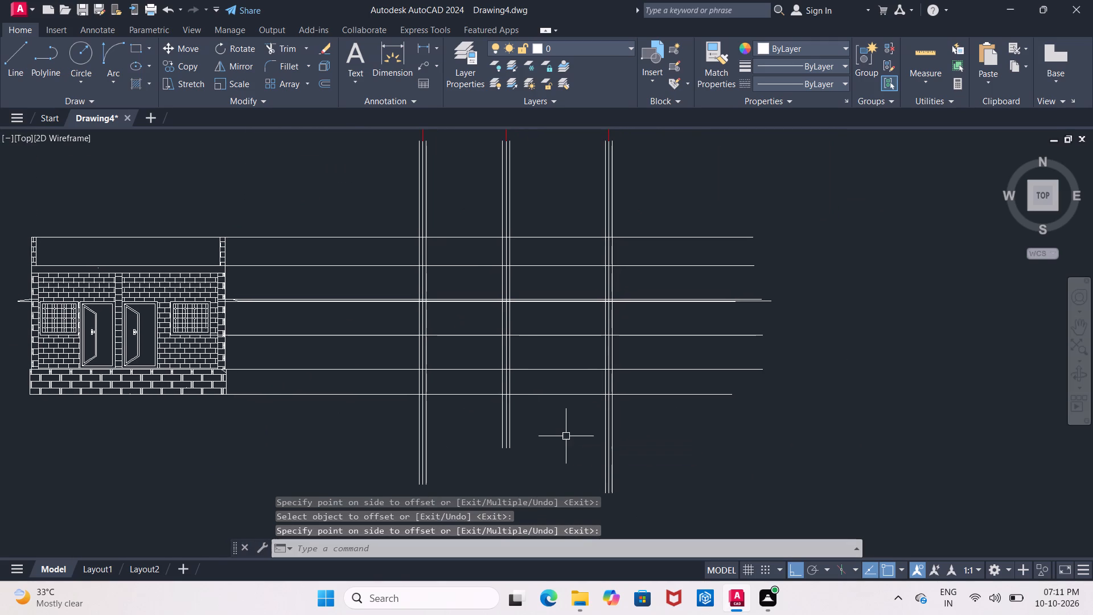
Trim off the parts of all three groups of vertical lines that extend above the topmost horizontal level line.
{"action": "type", "text": "tr"}
{"action": "key", "text": "Return"}
{"action": "key", "text": "Return"}
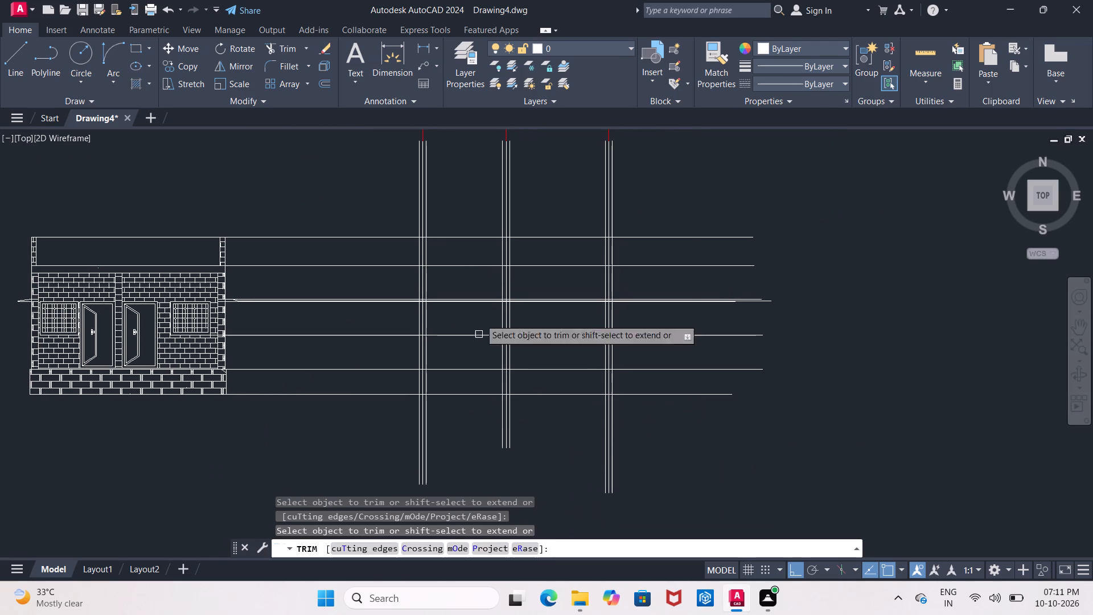
{"action": "left_click_drag", "start_coordinate": [370, 211], "coordinate": [594, 214]}
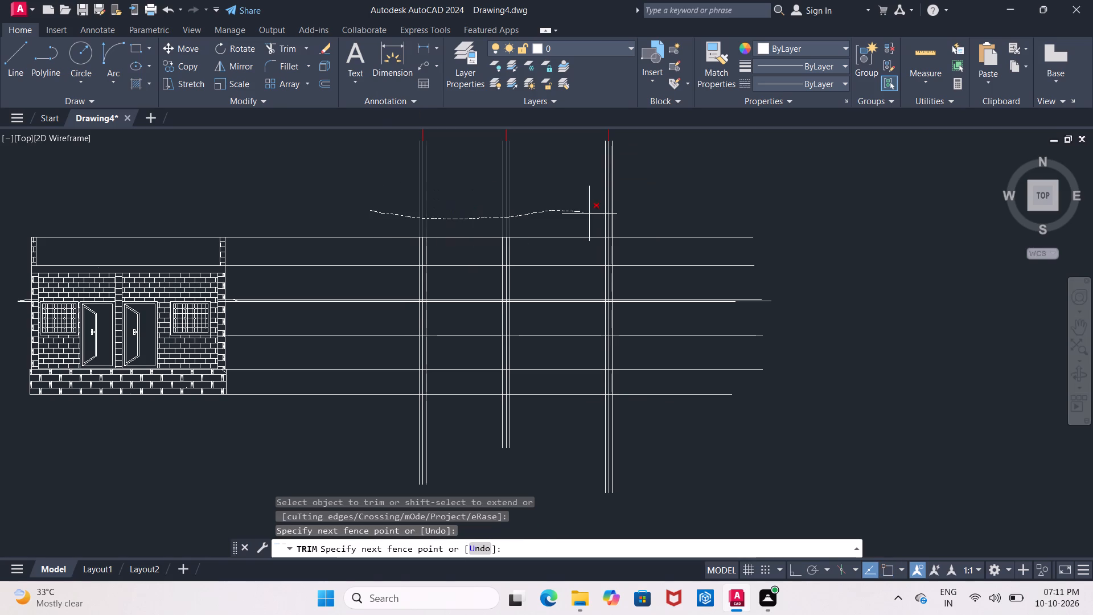
{"action": "left_click_drag", "start_coordinate": [594, 214], "coordinate": [645, 215]}
{"action": "middle_click_drag", "start_coordinate": [754, 378], "coordinate": [776, 345]}
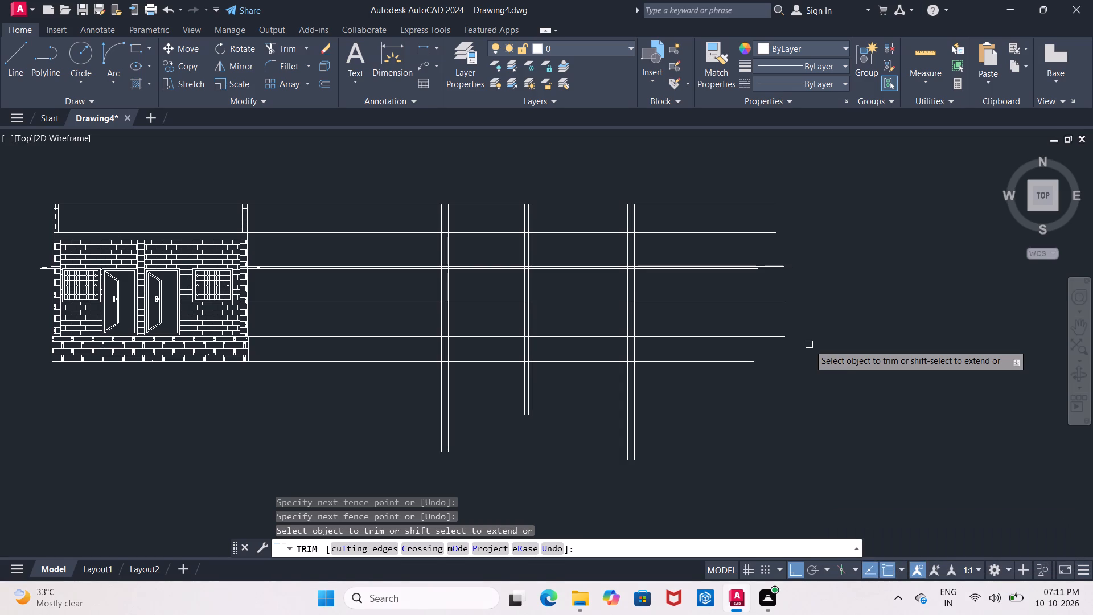
{"action": "middle_click_drag", "start_coordinate": [467, 336], "coordinate": [422, 258]}
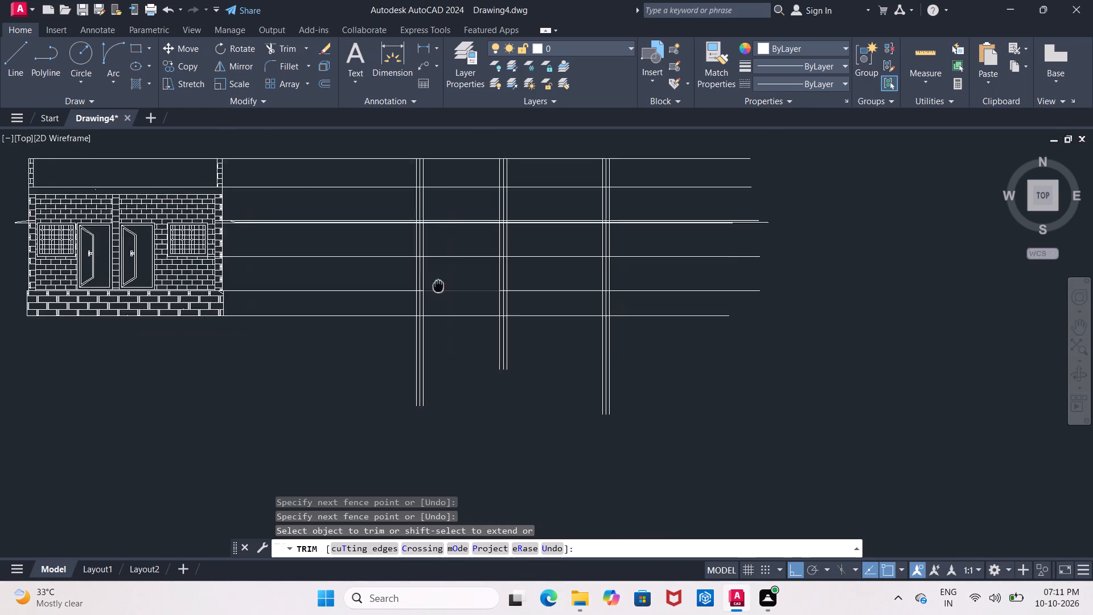
{"action": "middle_click_drag", "start_coordinate": [422, 258], "coordinate": [409, 240]}
{"action": "middle_click_drag", "start_coordinate": [441, 300], "coordinate": [429, 303]}
{"action": "scroll", "coordinate": [423, 314], "scroll_direction": "up", "scroll_amount": 1}
{"action": "middle_click_drag", "start_coordinate": [422, 314], "coordinate": [419, 326]}
{"action": "key", "text": "Escape"}
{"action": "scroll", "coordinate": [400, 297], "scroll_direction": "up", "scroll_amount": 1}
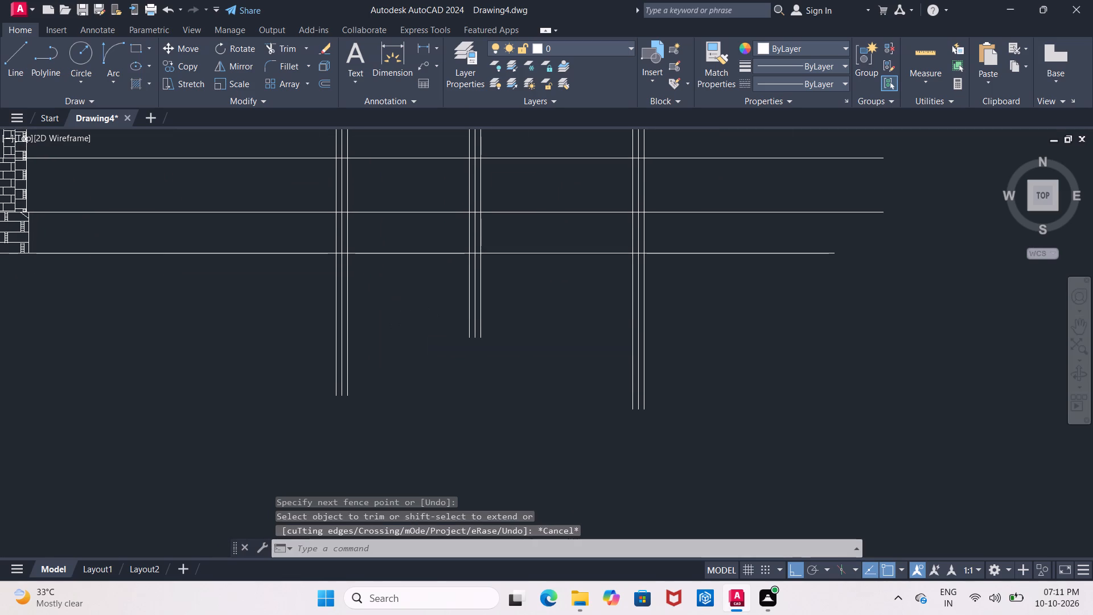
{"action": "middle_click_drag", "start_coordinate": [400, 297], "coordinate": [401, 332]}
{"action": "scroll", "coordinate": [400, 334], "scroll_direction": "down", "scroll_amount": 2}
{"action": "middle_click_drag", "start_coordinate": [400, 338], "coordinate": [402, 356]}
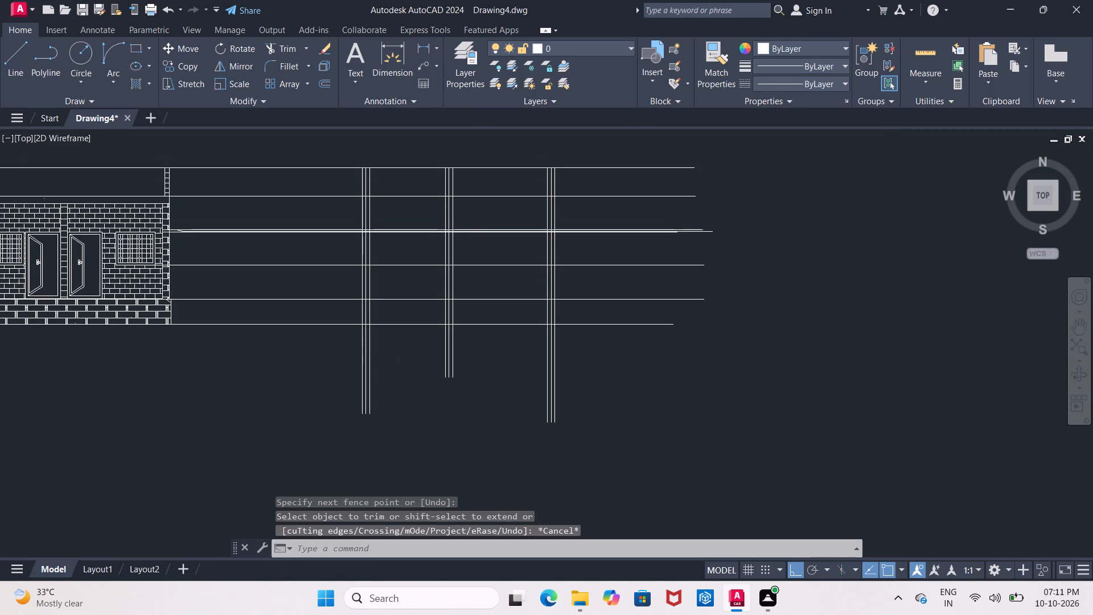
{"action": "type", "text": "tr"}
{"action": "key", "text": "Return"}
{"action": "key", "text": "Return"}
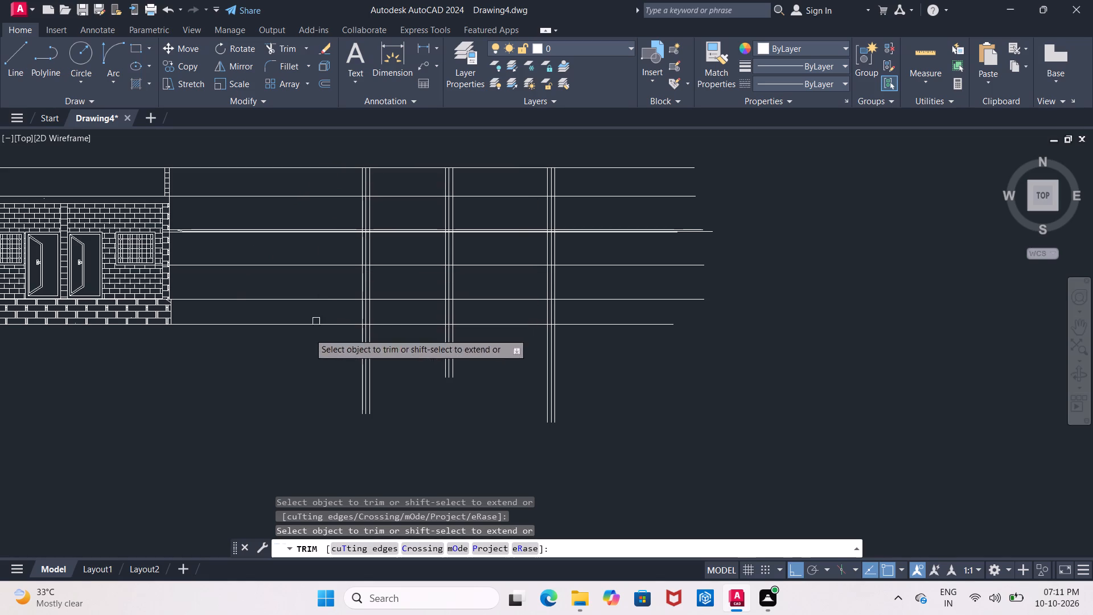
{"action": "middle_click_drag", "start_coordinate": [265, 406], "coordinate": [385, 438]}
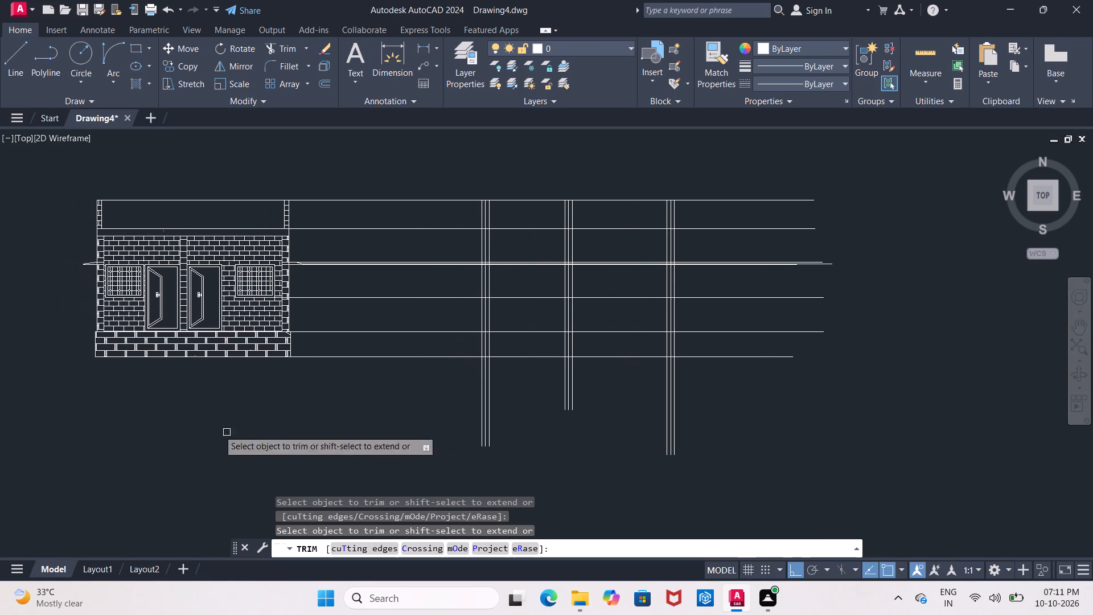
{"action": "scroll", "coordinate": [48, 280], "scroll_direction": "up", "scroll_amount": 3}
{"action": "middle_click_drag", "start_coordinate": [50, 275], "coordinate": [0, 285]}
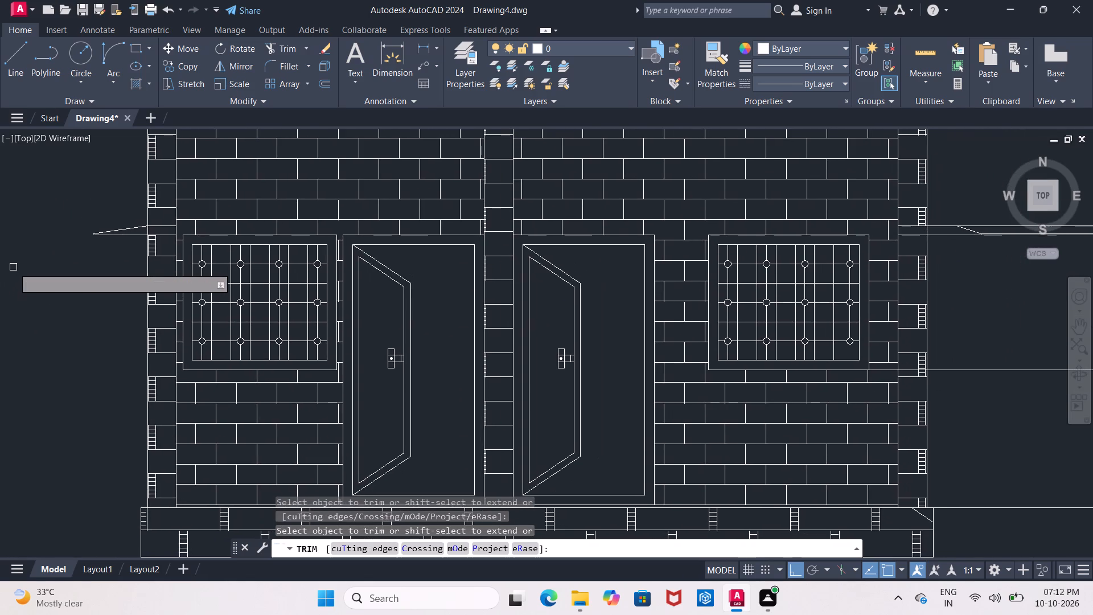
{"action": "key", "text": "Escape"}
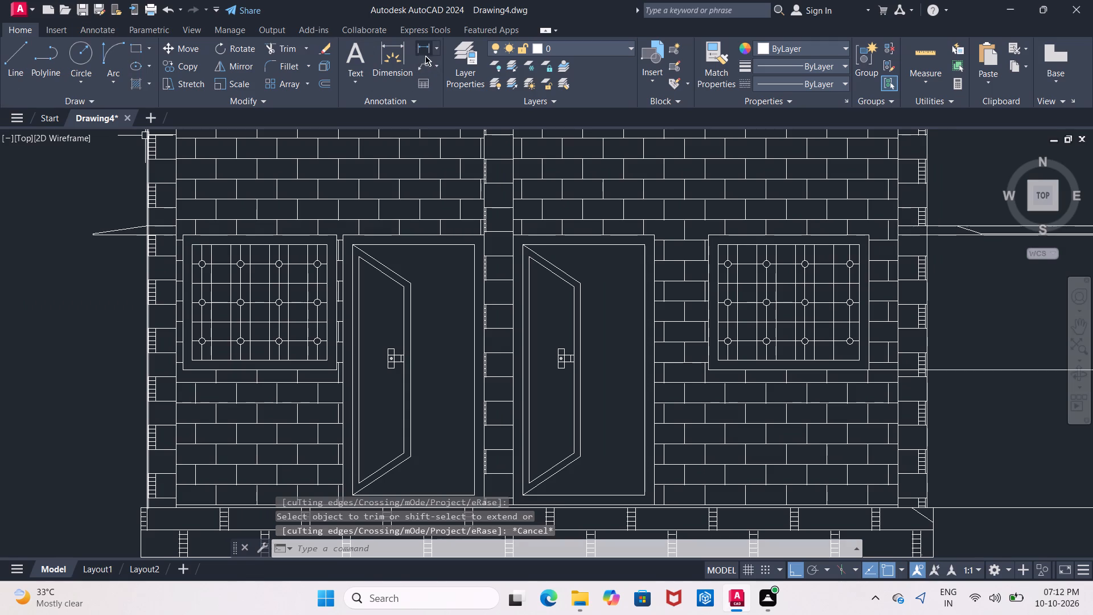
Measure the horizontal projection of the sunshade from the front elevation's outer wall face with a linear dimension, without placing it.
{"action": "left_click", "coordinate": [420, 51]}
{"action": "scroll", "coordinate": [114, 220], "scroll_direction": "up", "scroll_amount": 2}
{"action": "middle_click_drag", "start_coordinate": [114, 220], "coordinate": [147, 180]}
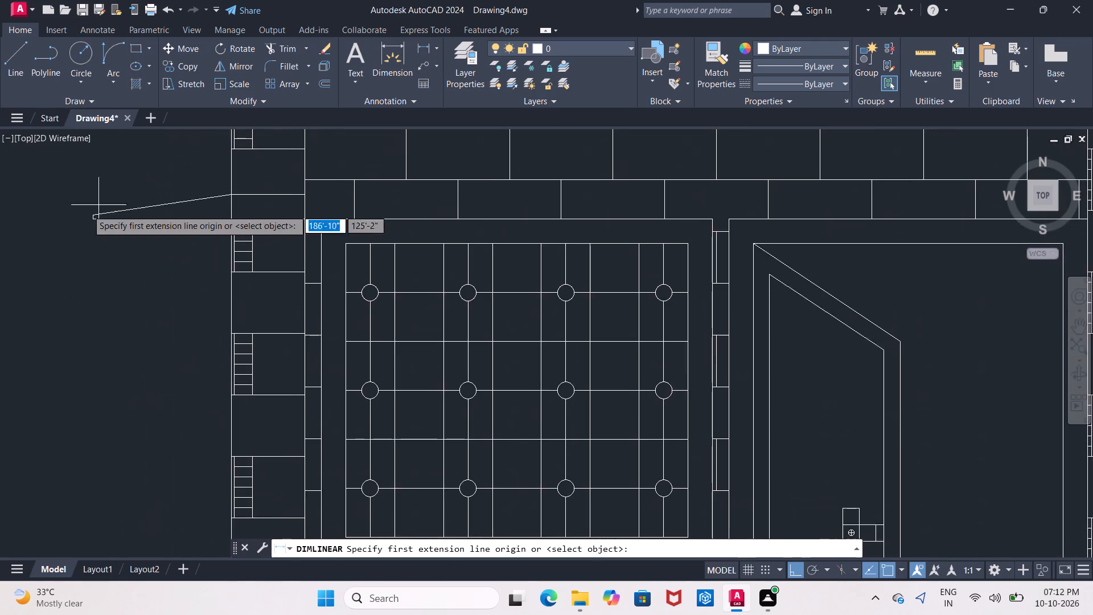
{"action": "scroll", "coordinate": [75, 203], "scroll_direction": "up", "scroll_amount": 3}
{"action": "middle_click_drag", "start_coordinate": [77, 201], "coordinate": [27, 194]}
{"action": "left_click", "coordinate": [94, 266]}
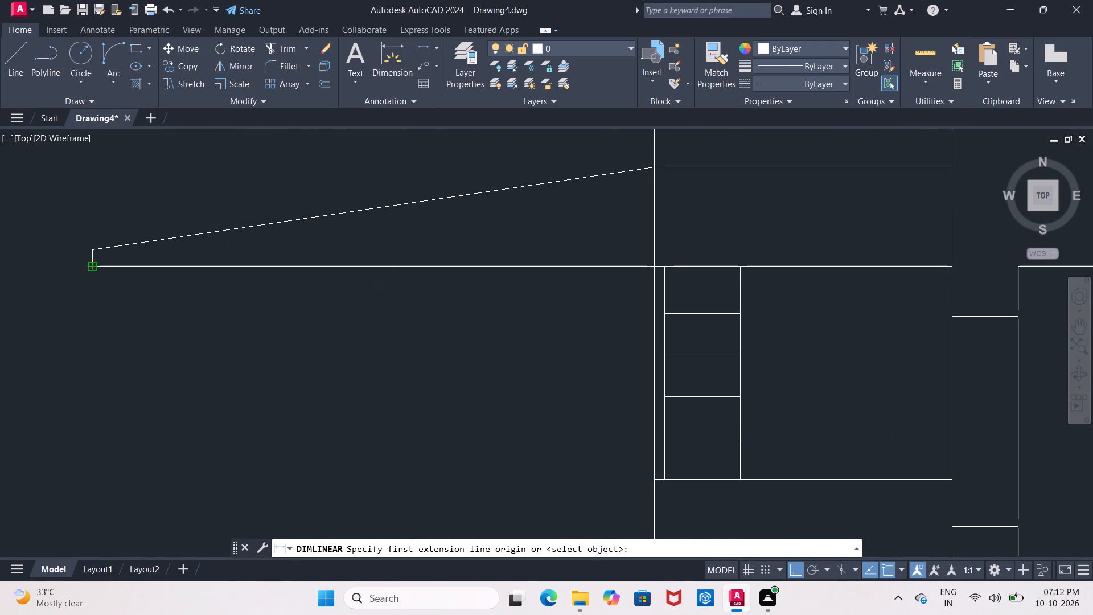
{"action": "left_click", "coordinate": [652, 265]}
{"action": "scroll", "coordinate": [589, 315], "scroll_direction": "down", "scroll_amount": 4}
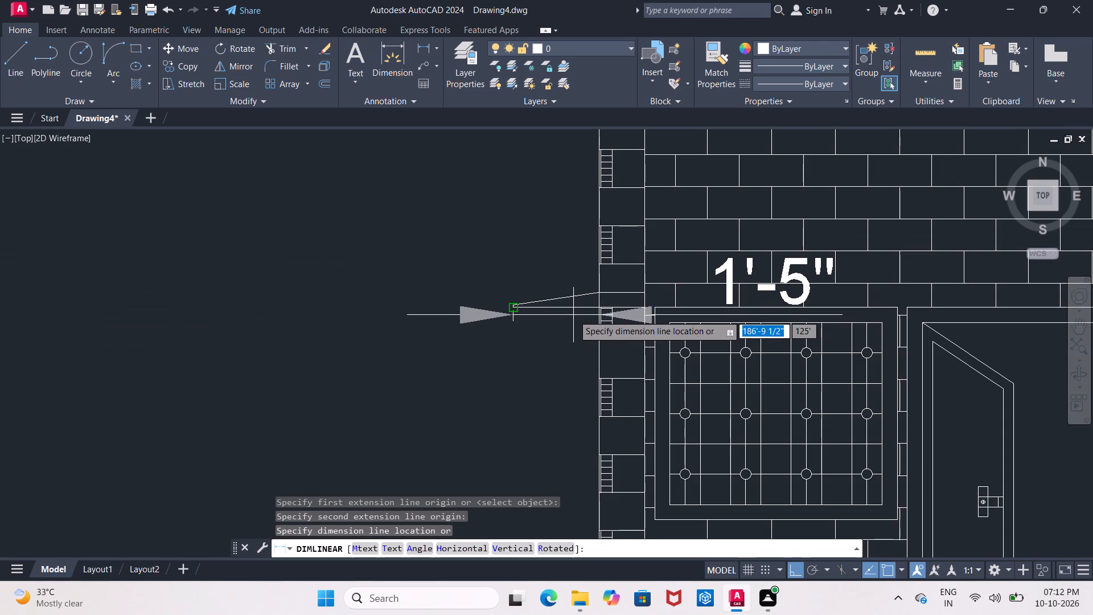
{"action": "key", "text": "Escape"}
Offset the outermost left and right vertical wall lines of the adjacent view 1'5" outward.
{"action": "scroll", "coordinate": [556, 325], "scroll_direction": "down", "scroll_amount": 3}
{"action": "scroll", "coordinate": [721, 339], "scroll_direction": "down", "scroll_amount": 1}
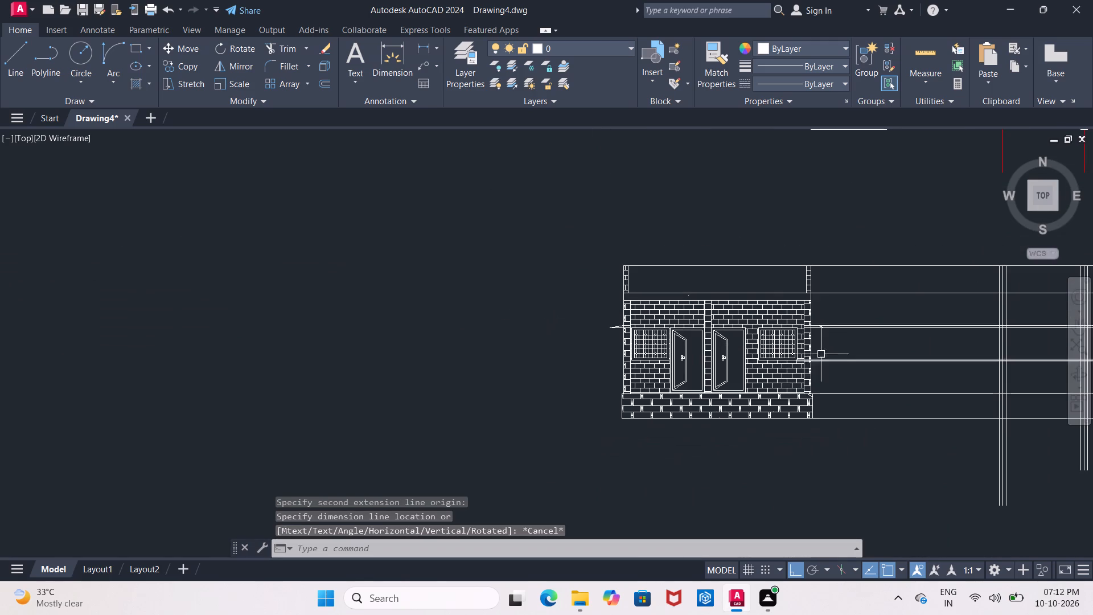
{"action": "scroll", "coordinate": [848, 341], "scroll_direction": "up", "scroll_amount": 1}
{"action": "middle_click_drag", "start_coordinate": [840, 344], "coordinate": [511, 290]}
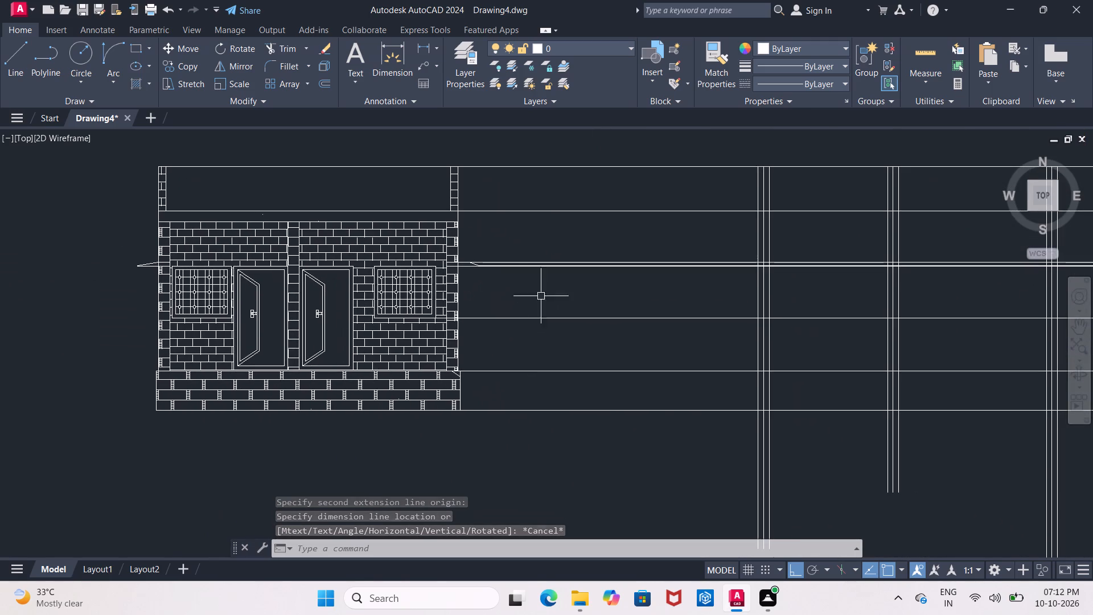
{"action": "middle_click_drag", "start_coordinate": [606, 315], "coordinate": [529, 309]}
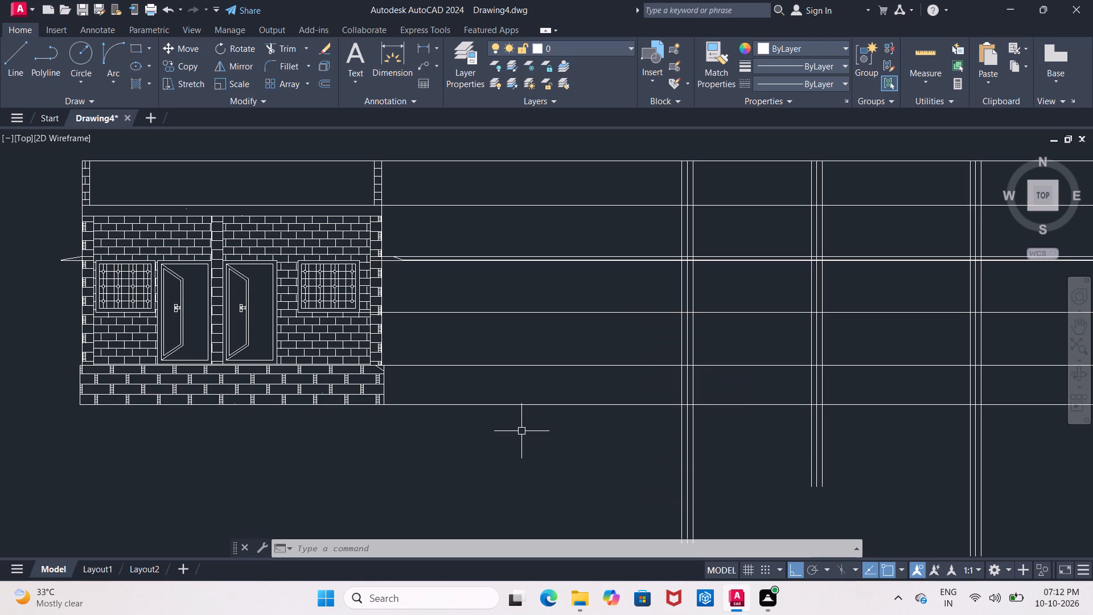
{"action": "key", "text": "o"}
{"action": "key", "text": "Return"}
{"action": "type", "text": "1'5\""}
{"action": "key", "text": "Return"}
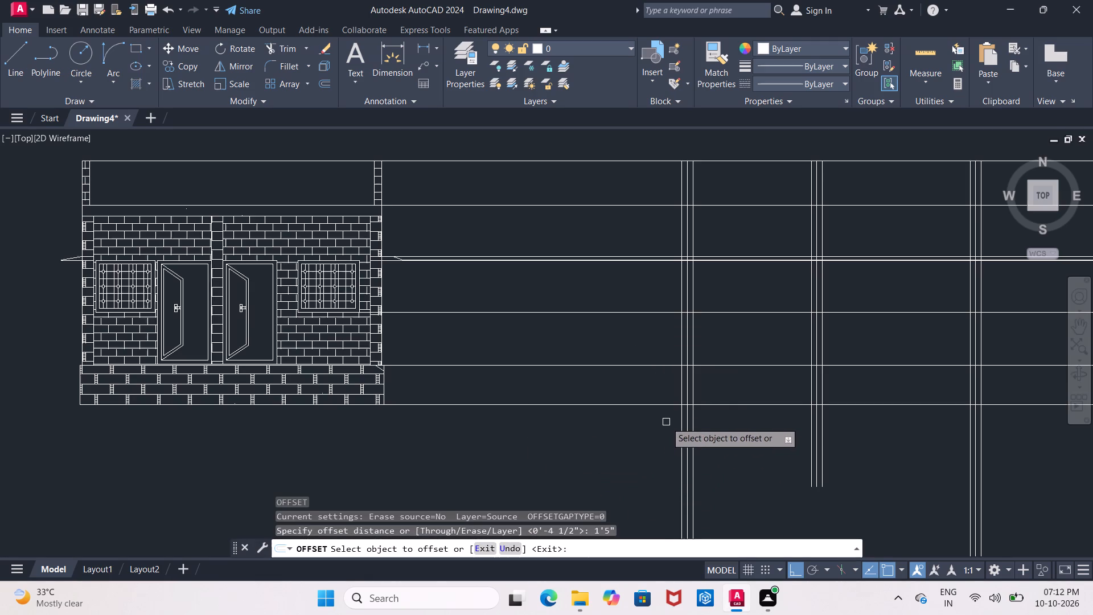
{"action": "left_click", "coordinate": [681, 423]}
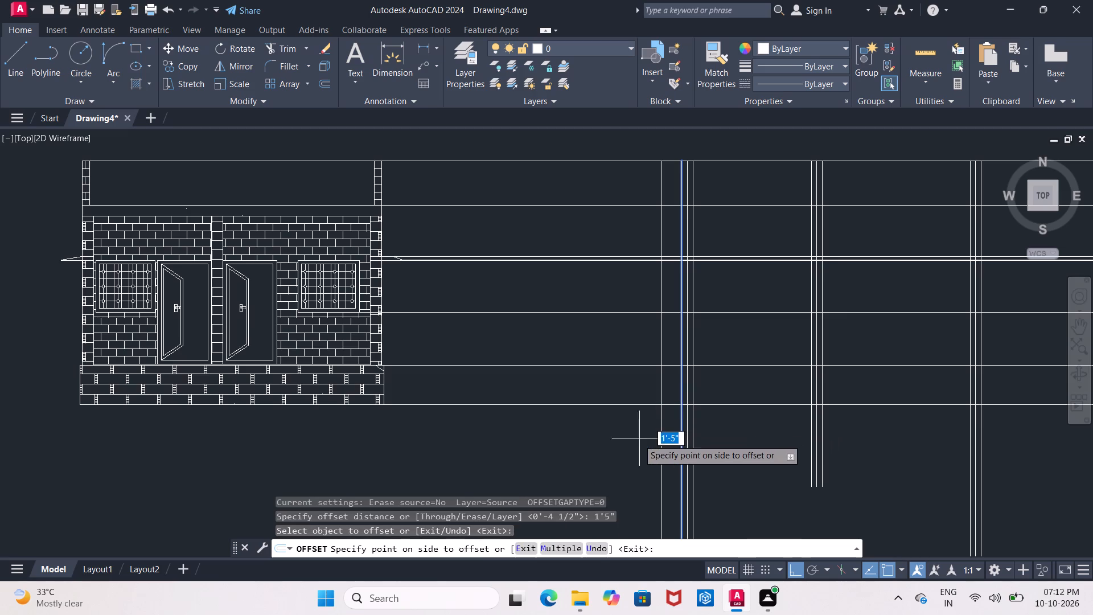
{"action": "left_click", "coordinate": [635, 441]}
{"action": "middle_click_drag", "start_coordinate": [741, 464], "coordinate": [461, 457]}
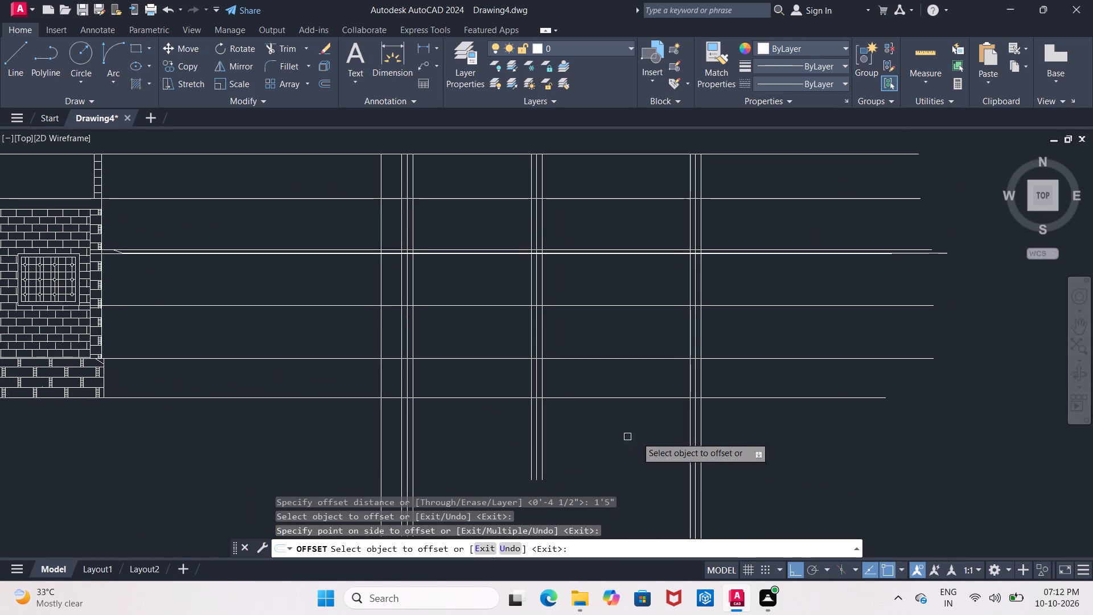
{"action": "left_click", "coordinate": [702, 451]}
{"action": "left_click", "coordinate": [745, 450]}
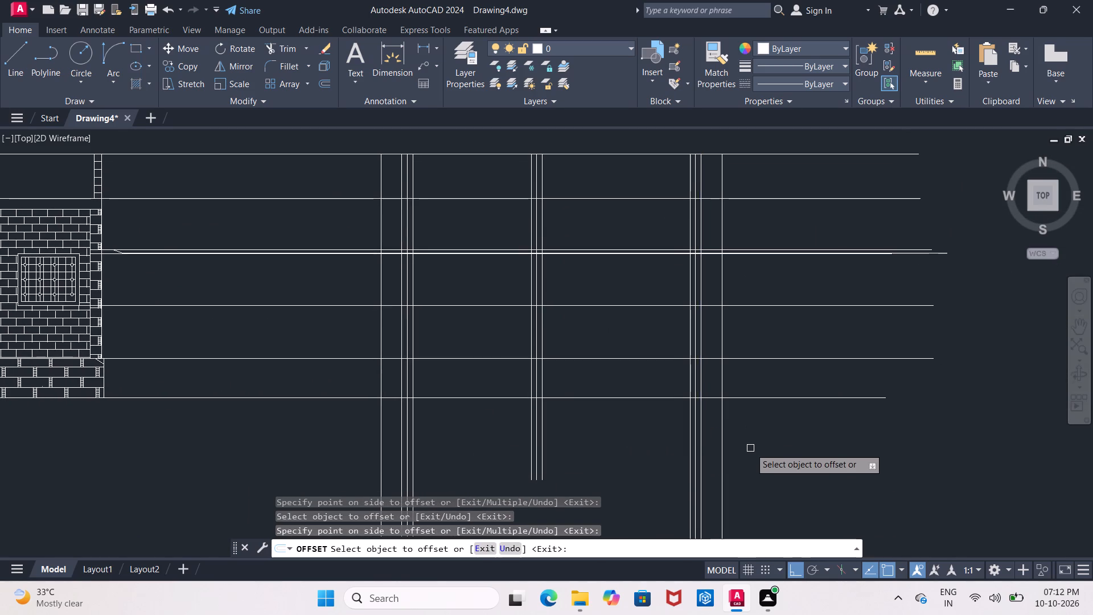
{"action": "key", "text": "Escape"}
Trim the horizontal level lines outside the two outer offset lines, including the stretch back to the front elevation.
{"action": "key", "text": "t"}
{"action": "key", "text": "r"}
{"action": "key", "text": "Return"}
{"action": "key", "text": "Return"}
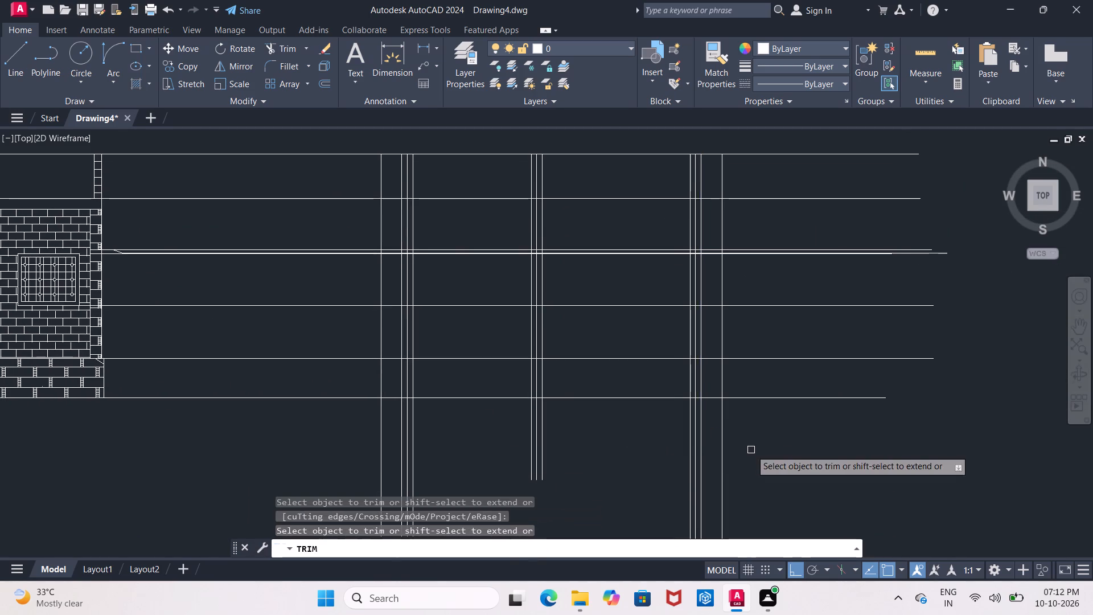
{"action": "left_click_drag", "start_coordinate": [840, 140], "coordinate": [840, 410]}
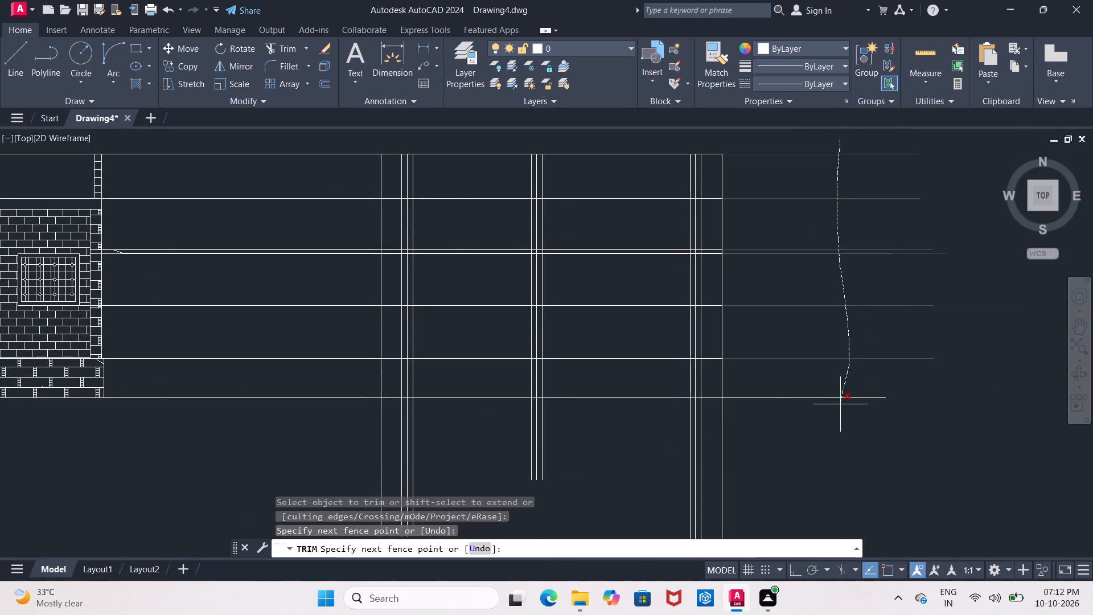
{"action": "left_click_drag", "start_coordinate": [840, 410], "coordinate": [839, 413]}
{"action": "middle_click_drag", "start_coordinate": [845, 407], "coordinate": [925, 380]}
{"action": "middle_click_drag", "start_coordinate": [286, 160], "coordinate": [280, 189]}
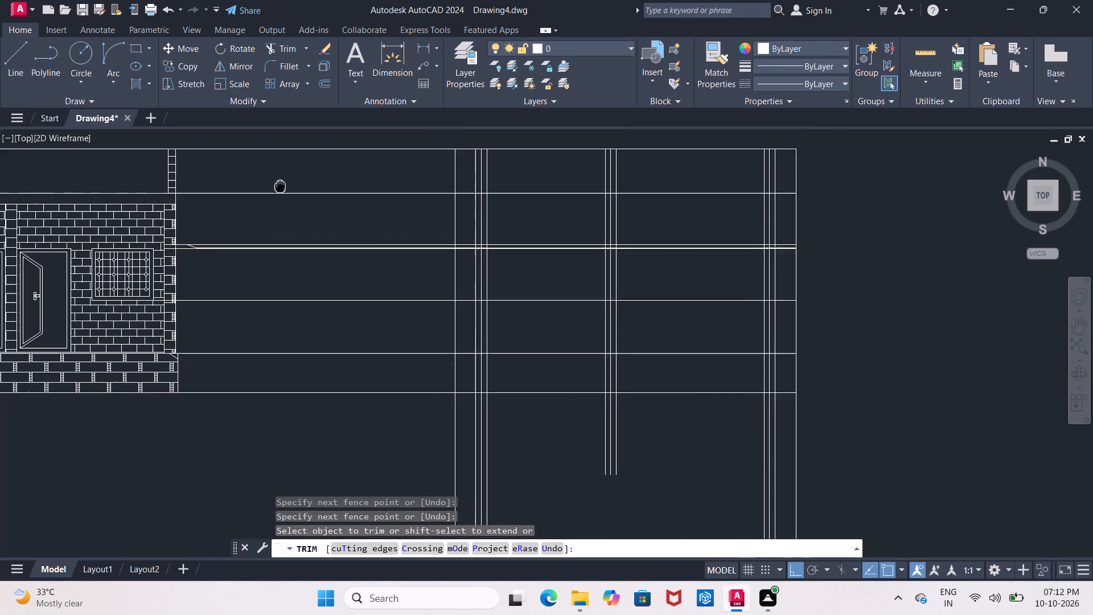
{"action": "middle_click_drag", "start_coordinate": [280, 189], "coordinate": [280, 190]}
{"action": "left_click_drag", "start_coordinate": [311, 145], "coordinate": [319, 424]}
Delete the stray diagonal line at the upper right corner of the front elevation's plinth.
{"action": "middle_click_drag", "start_coordinate": [328, 420], "coordinate": [286, 383]}
{"action": "scroll", "coordinate": [125, 354], "scroll_direction": "up", "scroll_amount": 1}
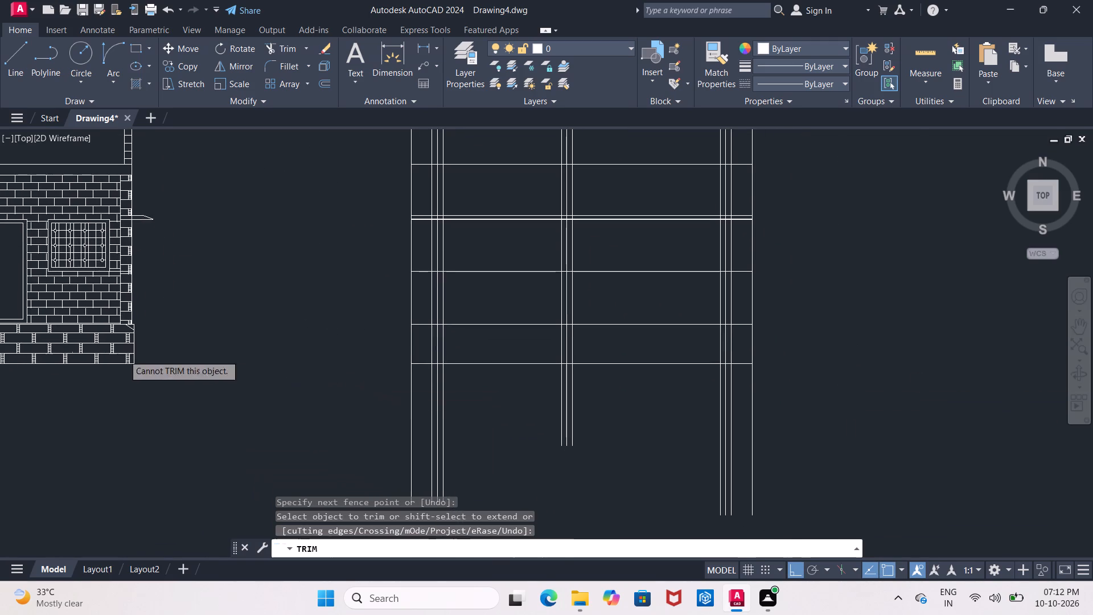
{"action": "scroll", "coordinate": [125, 353], "scroll_direction": "up", "scroll_amount": 2}
{"action": "scroll", "coordinate": [142, 259], "scroll_direction": "up", "scroll_amount": 1}
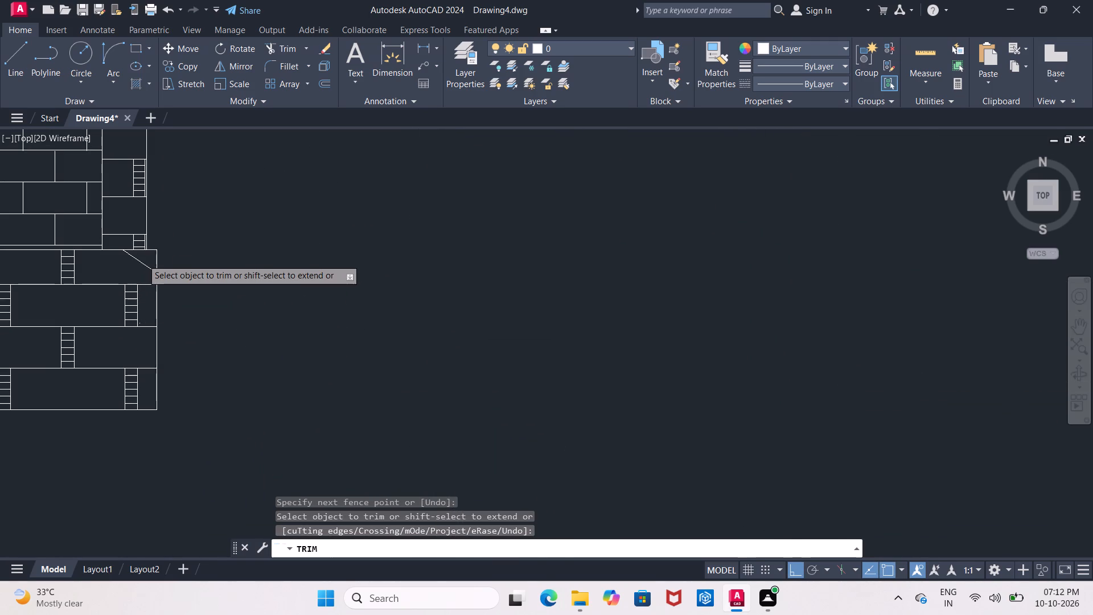
{"action": "scroll", "coordinate": [142, 259], "scroll_direction": "up", "scroll_amount": 1}
{"action": "key", "text": "Escape"}
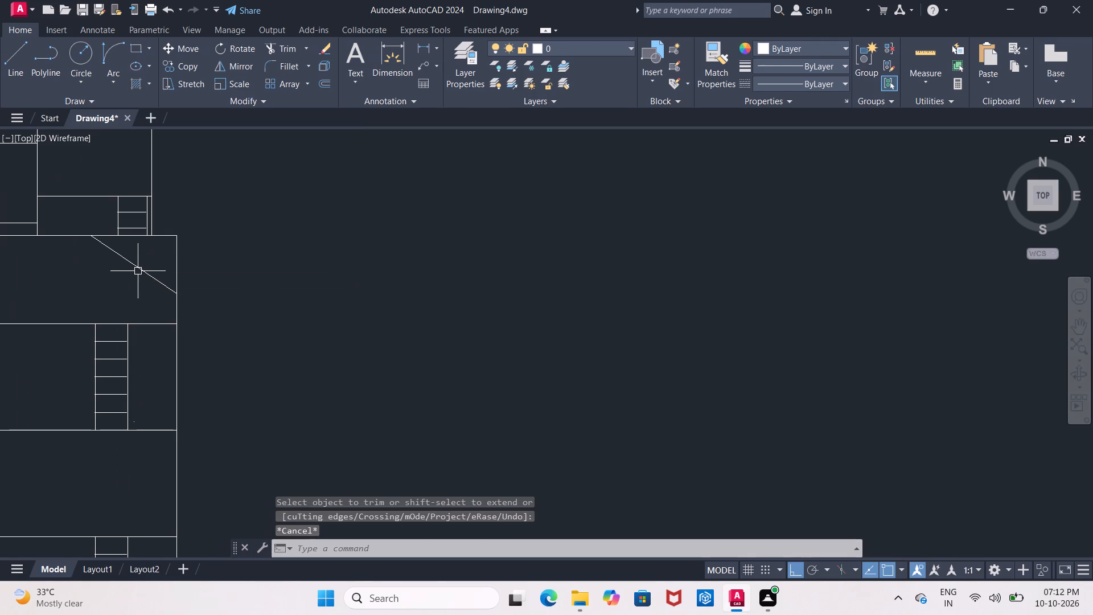
{"action": "left_click", "coordinate": [138, 272]}
{"action": "key", "text": "Delete"}
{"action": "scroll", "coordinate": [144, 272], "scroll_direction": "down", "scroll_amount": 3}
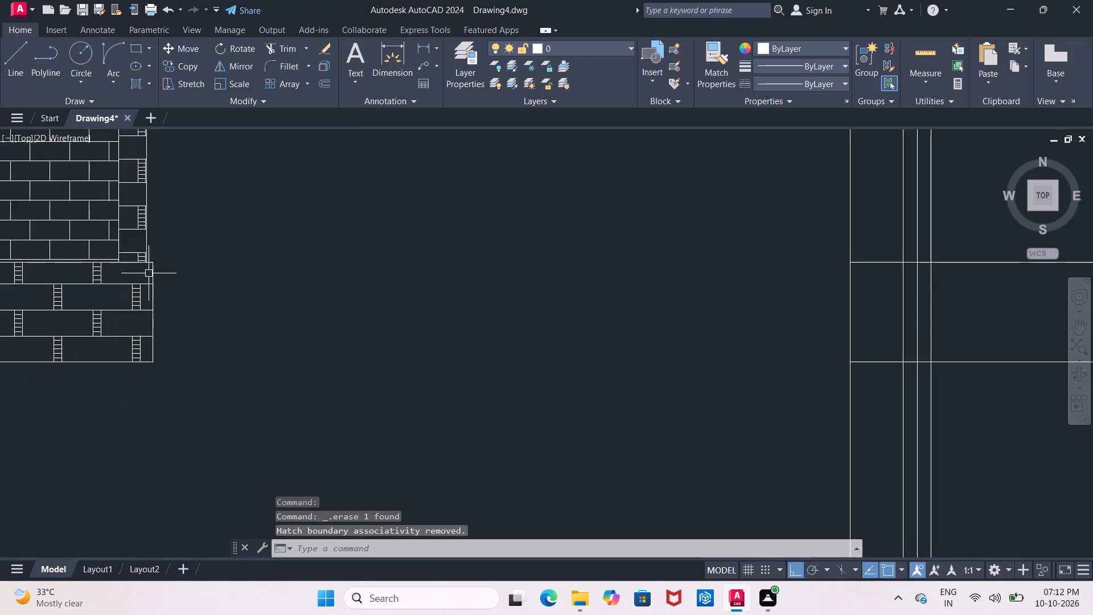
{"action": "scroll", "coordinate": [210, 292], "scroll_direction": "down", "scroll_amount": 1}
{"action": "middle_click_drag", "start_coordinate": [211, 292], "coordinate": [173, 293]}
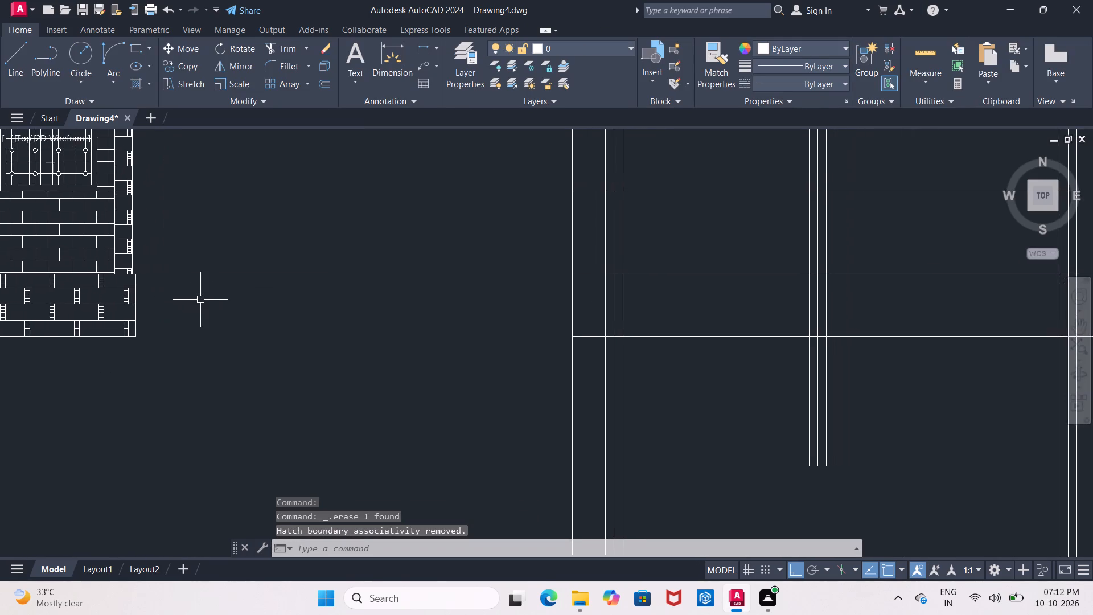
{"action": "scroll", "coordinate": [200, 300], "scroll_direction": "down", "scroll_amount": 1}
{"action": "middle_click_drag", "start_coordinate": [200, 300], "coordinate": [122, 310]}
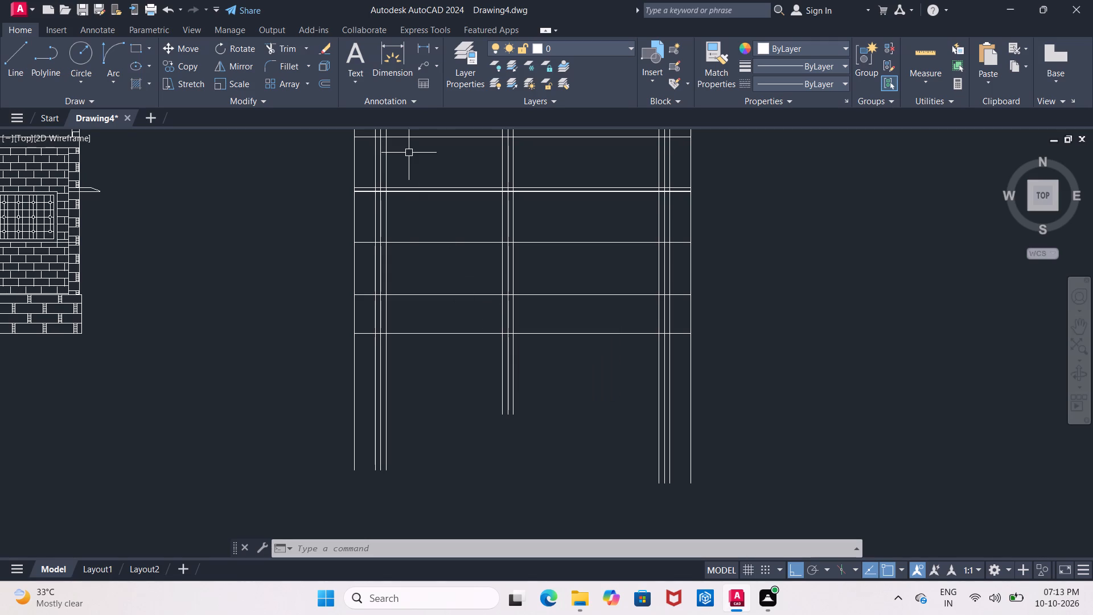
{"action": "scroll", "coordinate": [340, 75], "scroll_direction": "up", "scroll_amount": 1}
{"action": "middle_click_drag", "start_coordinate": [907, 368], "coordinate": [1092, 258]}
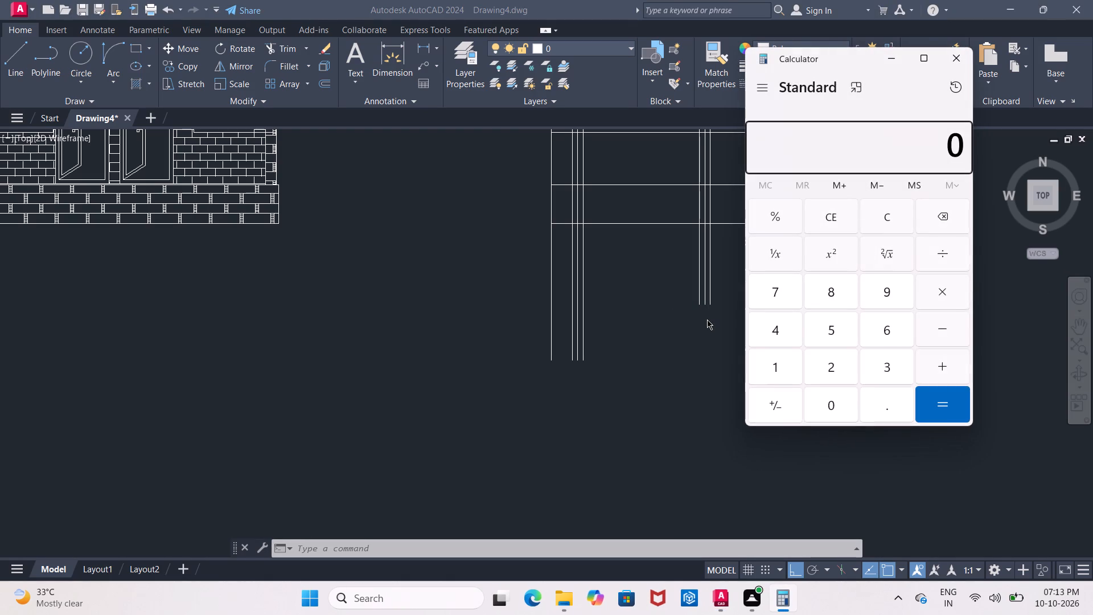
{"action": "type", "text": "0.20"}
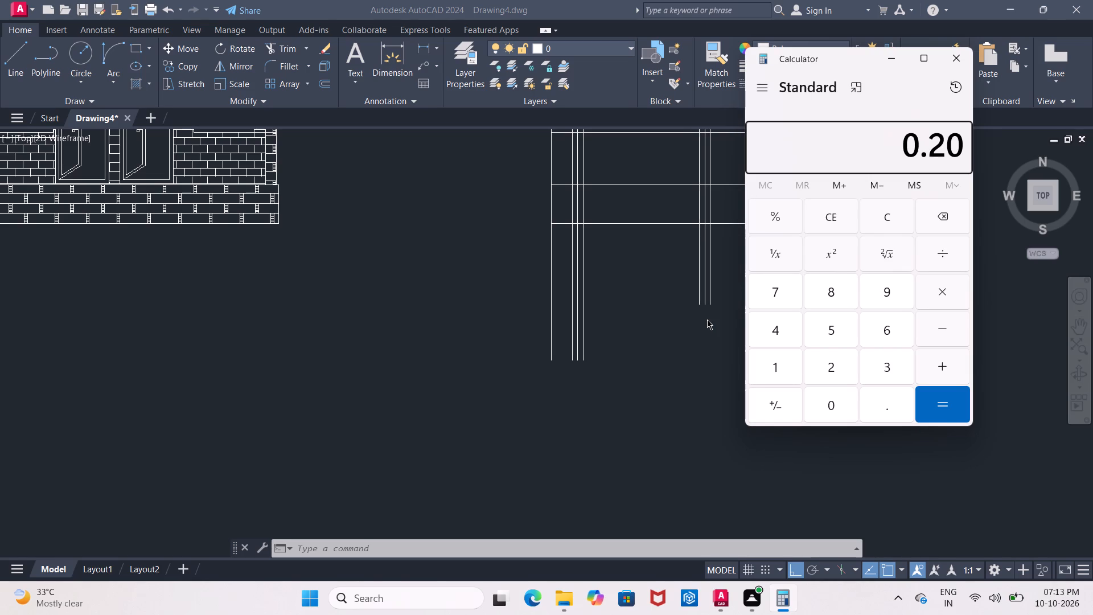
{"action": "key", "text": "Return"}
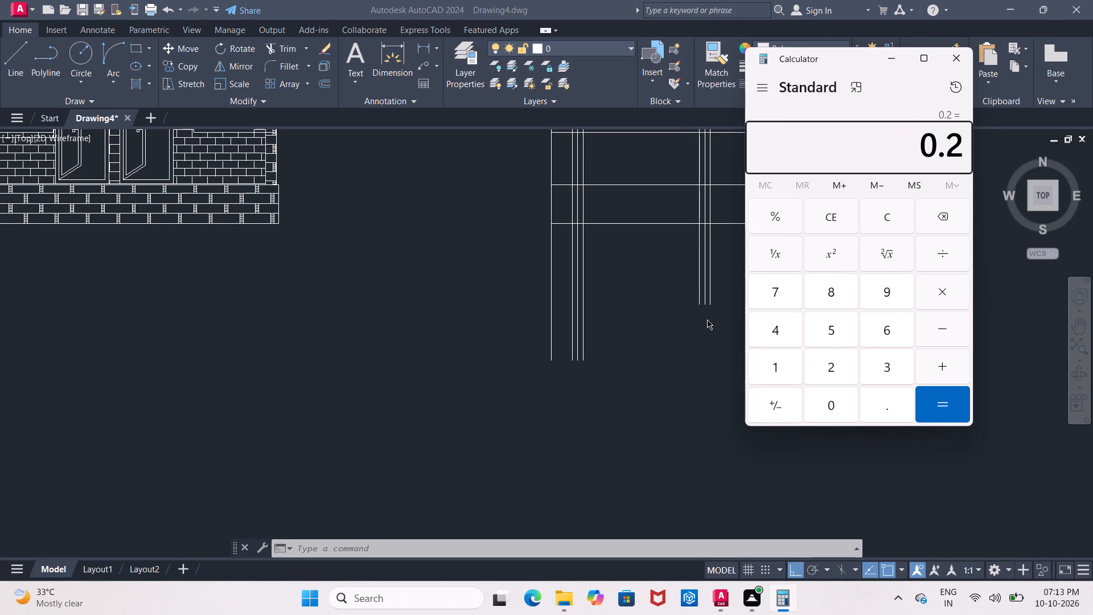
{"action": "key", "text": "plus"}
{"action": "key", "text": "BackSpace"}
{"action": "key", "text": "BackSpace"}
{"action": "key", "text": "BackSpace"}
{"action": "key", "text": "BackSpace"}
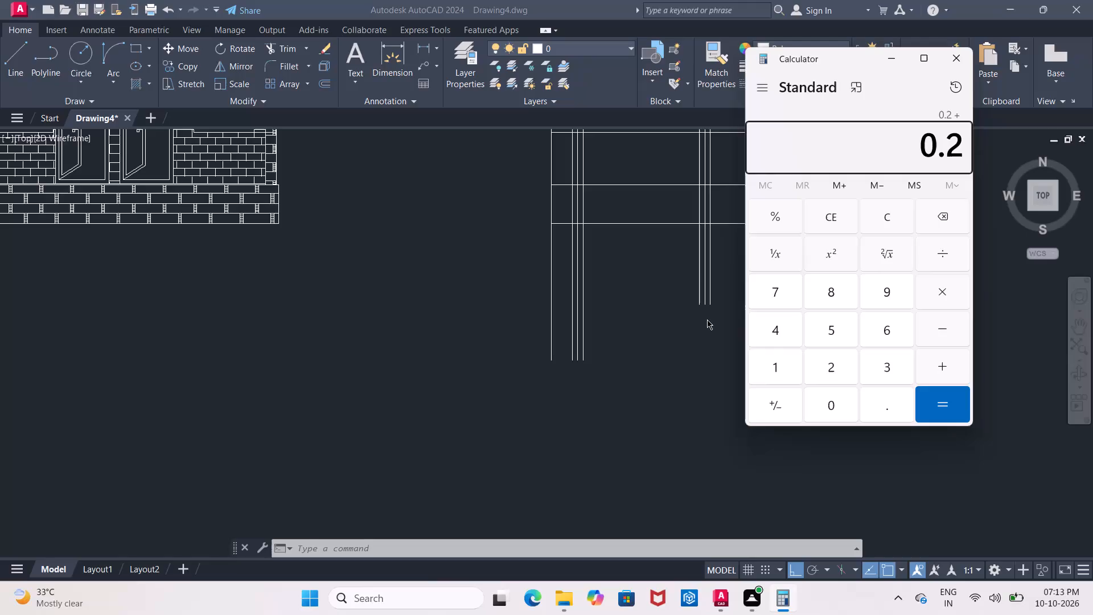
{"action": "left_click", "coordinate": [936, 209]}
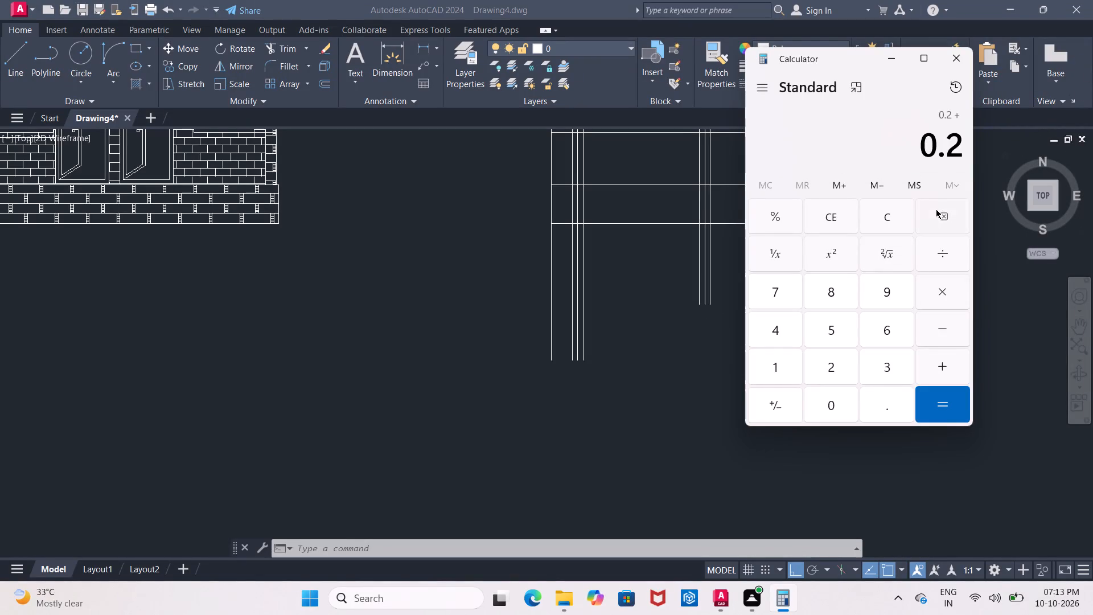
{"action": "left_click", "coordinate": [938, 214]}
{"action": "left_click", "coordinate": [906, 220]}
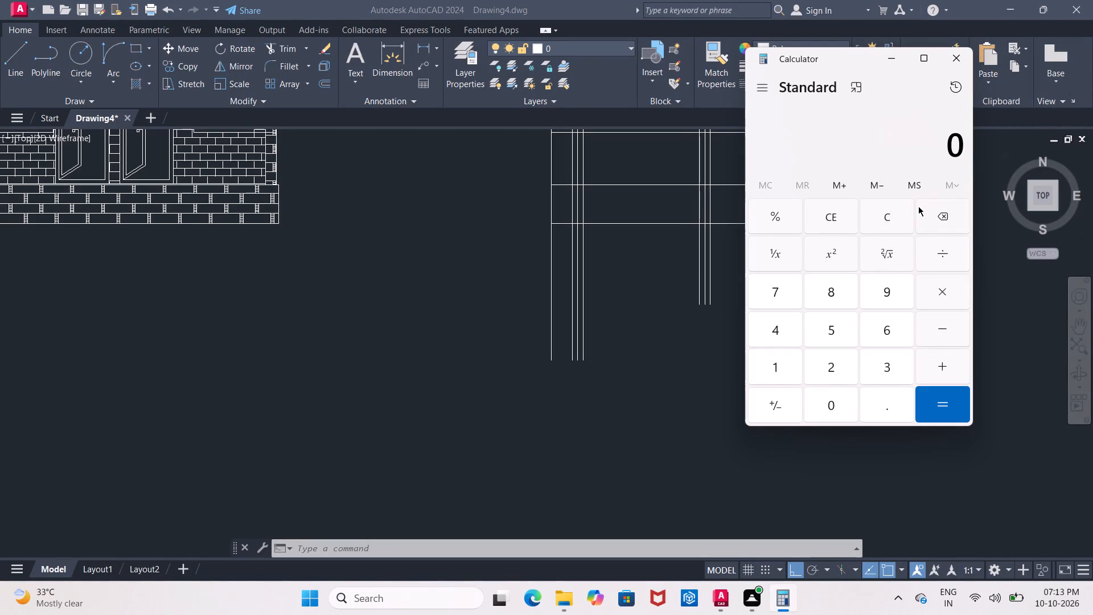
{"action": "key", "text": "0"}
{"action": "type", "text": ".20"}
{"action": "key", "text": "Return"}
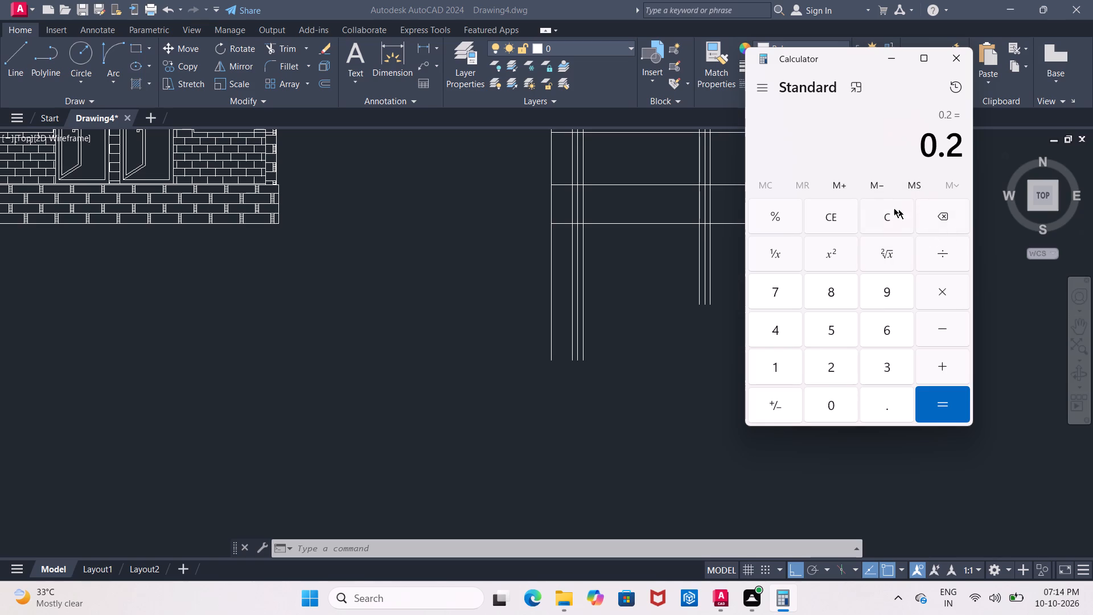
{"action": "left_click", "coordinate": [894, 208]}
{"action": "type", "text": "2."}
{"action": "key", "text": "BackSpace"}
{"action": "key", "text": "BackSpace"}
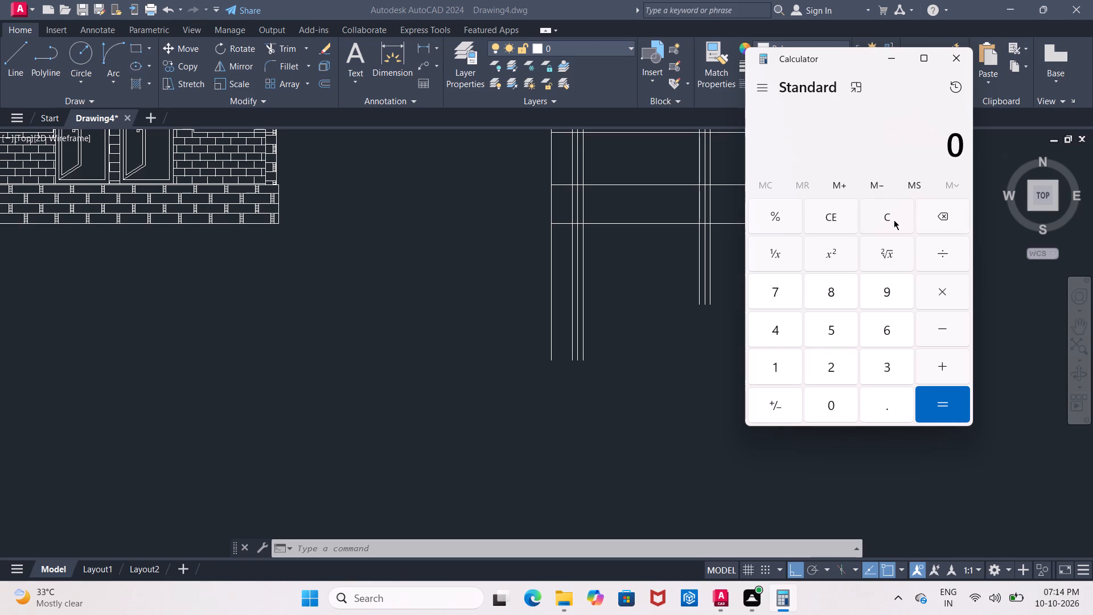
Calculate 0.20 + 0.35 + 0.35 + 0.35 in Calculator and close it.
{"action": "type", "text": "0.20"}
{"action": "key", "text": "plus"}
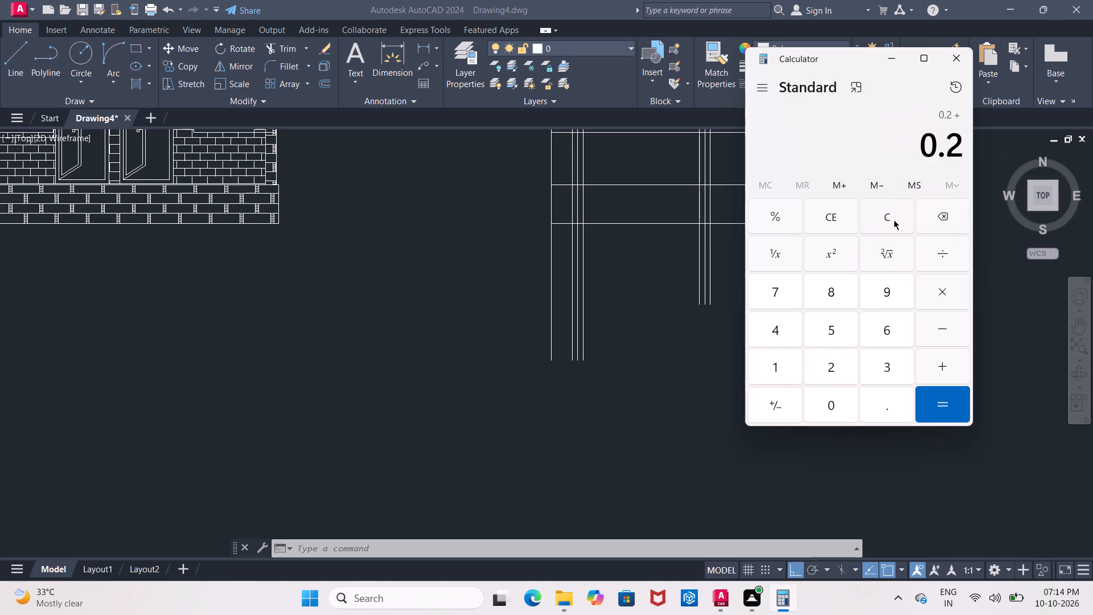
{"action": "type", "text": "03"}
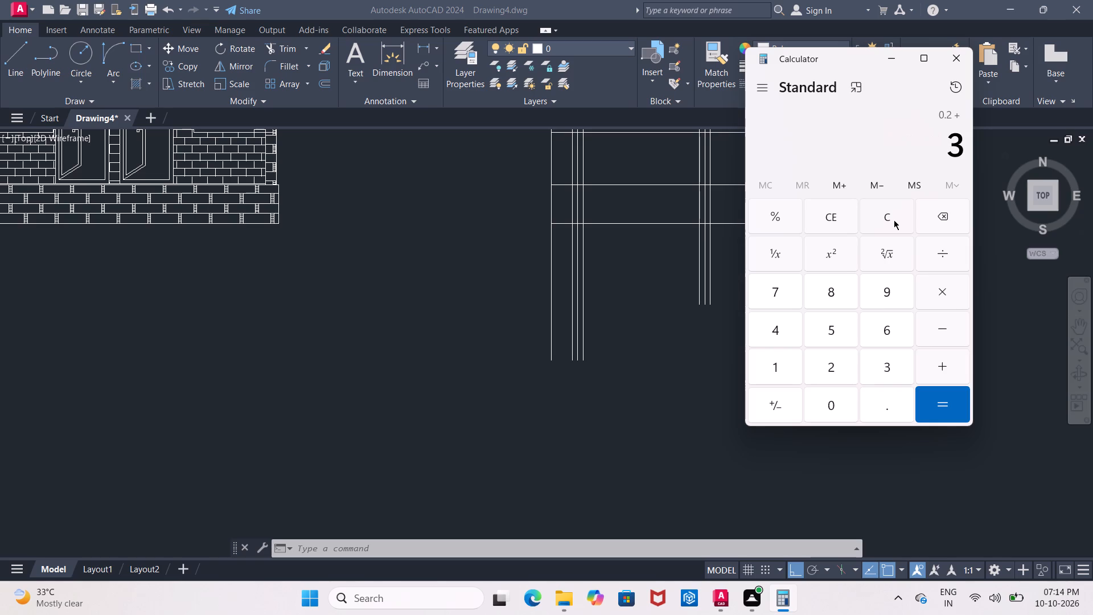
{"action": "key", "text": "BackSpace"}
{"action": "type", "text": "0.35"}
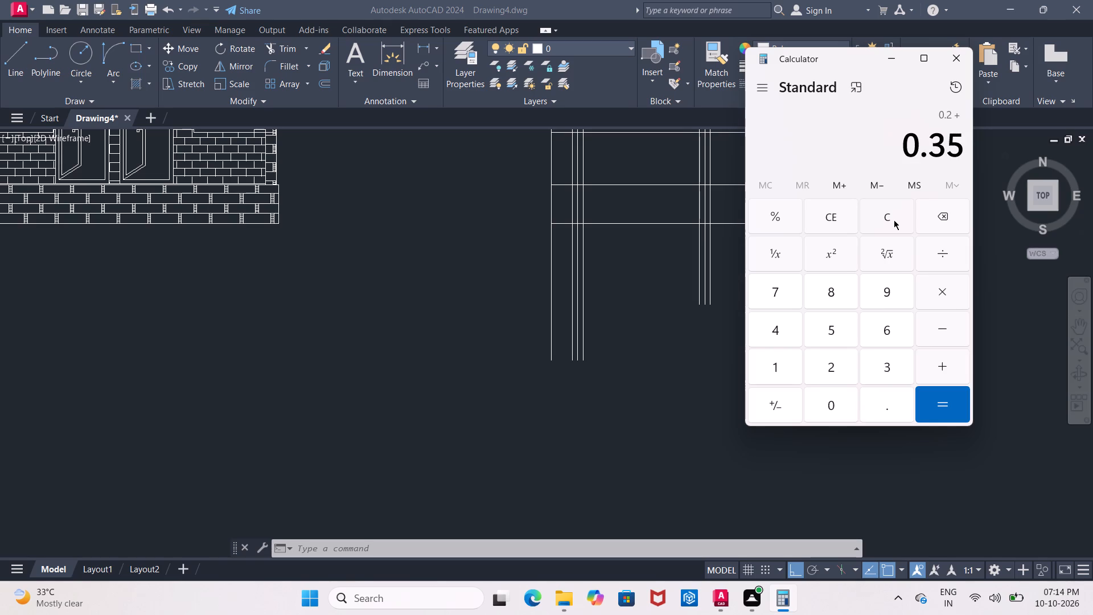
{"action": "type", "text": "+0.35"}
{"action": "type", "text": "+0.35"}
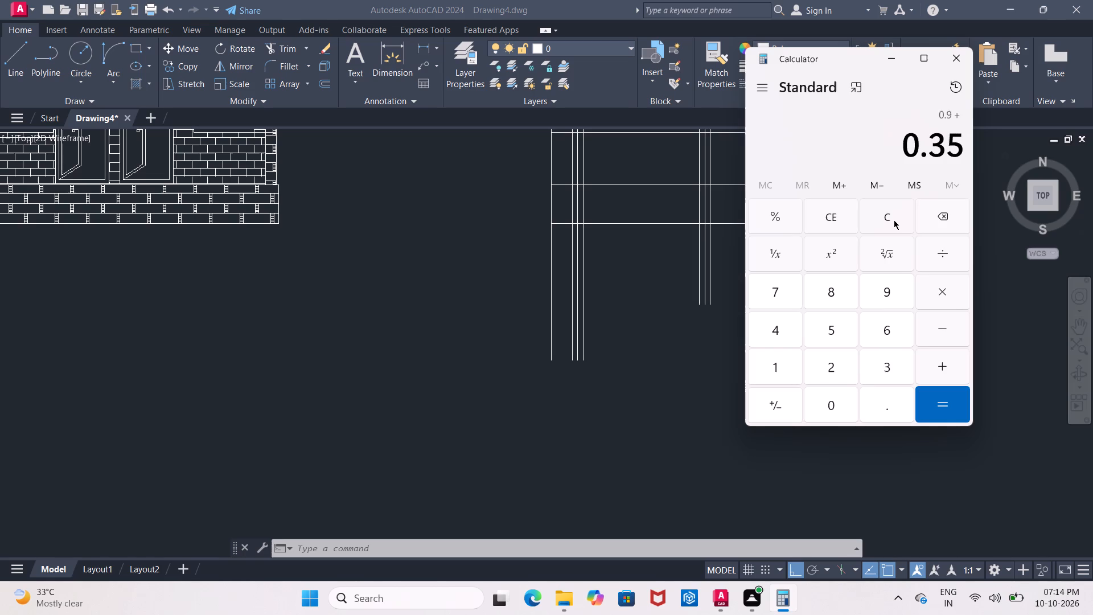
{"action": "key", "text": "Return"}
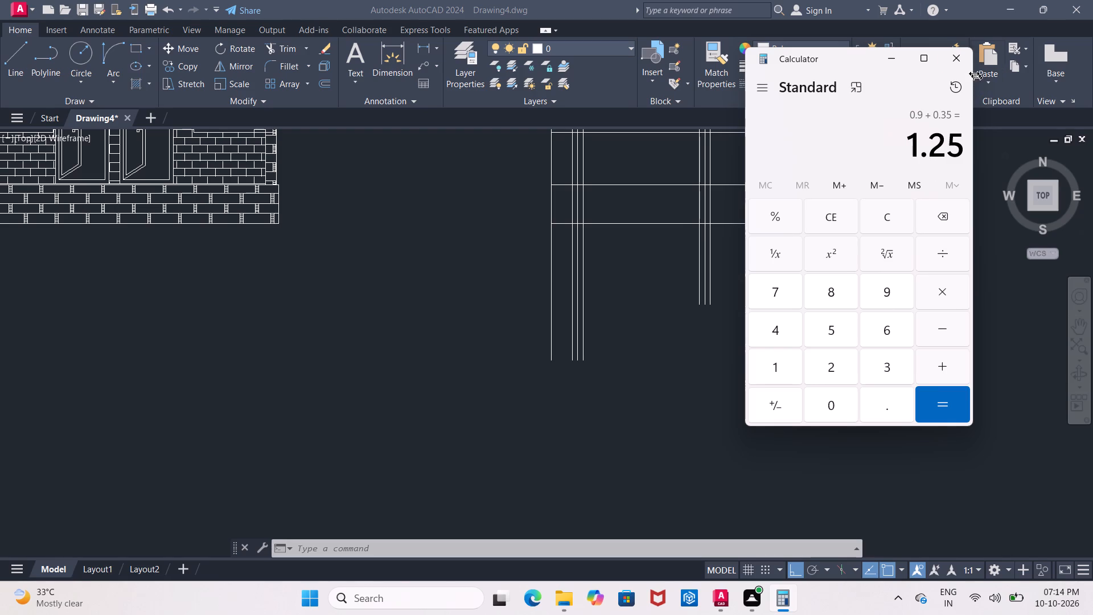
{"action": "left_click", "coordinate": [963, 63]}
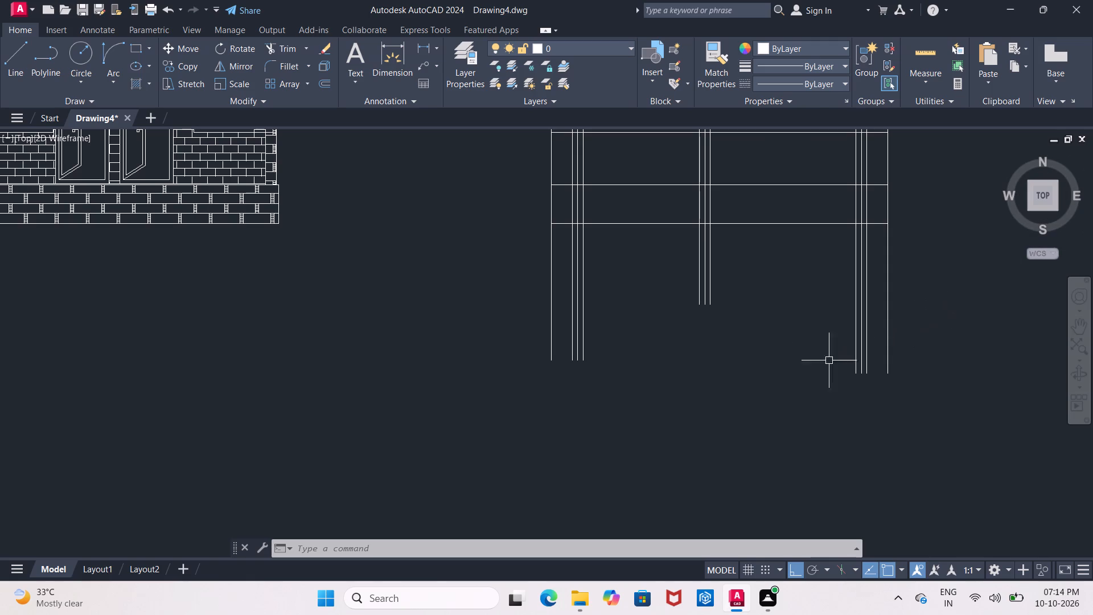
Offset the lowest horizontal level line of the adjacent view 4'10" downward.
{"action": "key", "text": "o"}
{"action": "key", "text": "Return"}
{"action": "type", "text": "4'"}
{"action": "type", "text": "10\""}
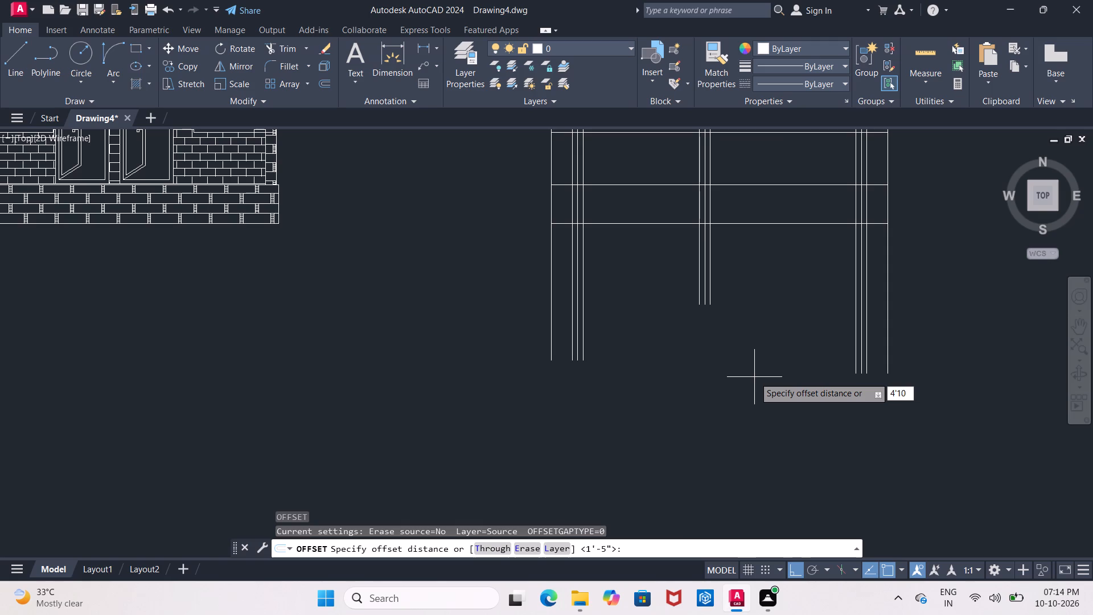
{"action": "key", "text": "Return"}
{"action": "left_click", "coordinate": [649, 222]}
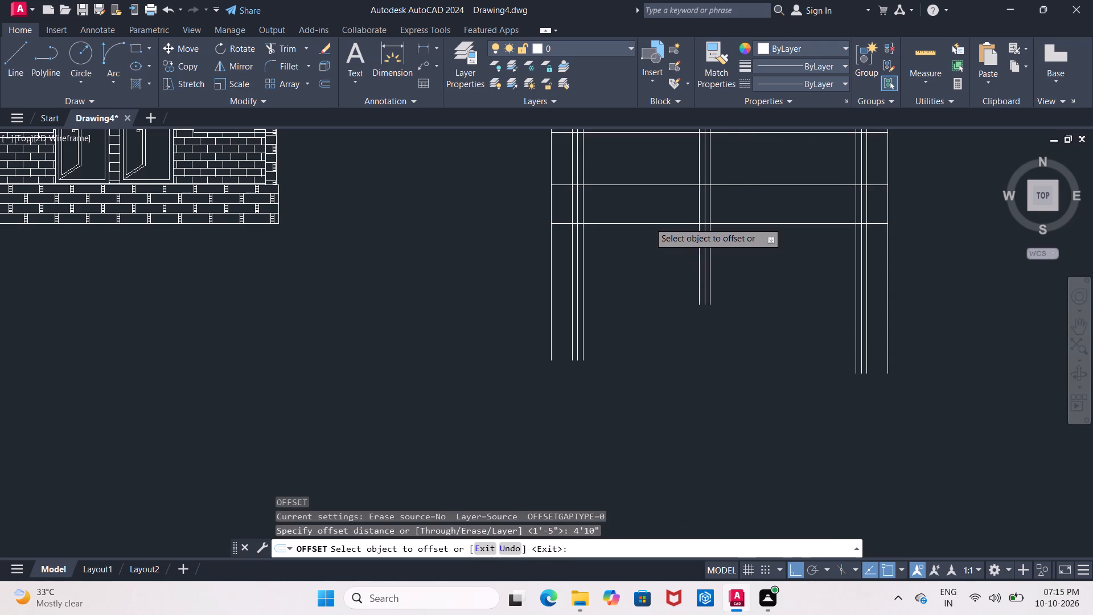
{"action": "left_click", "coordinate": [645, 247]}
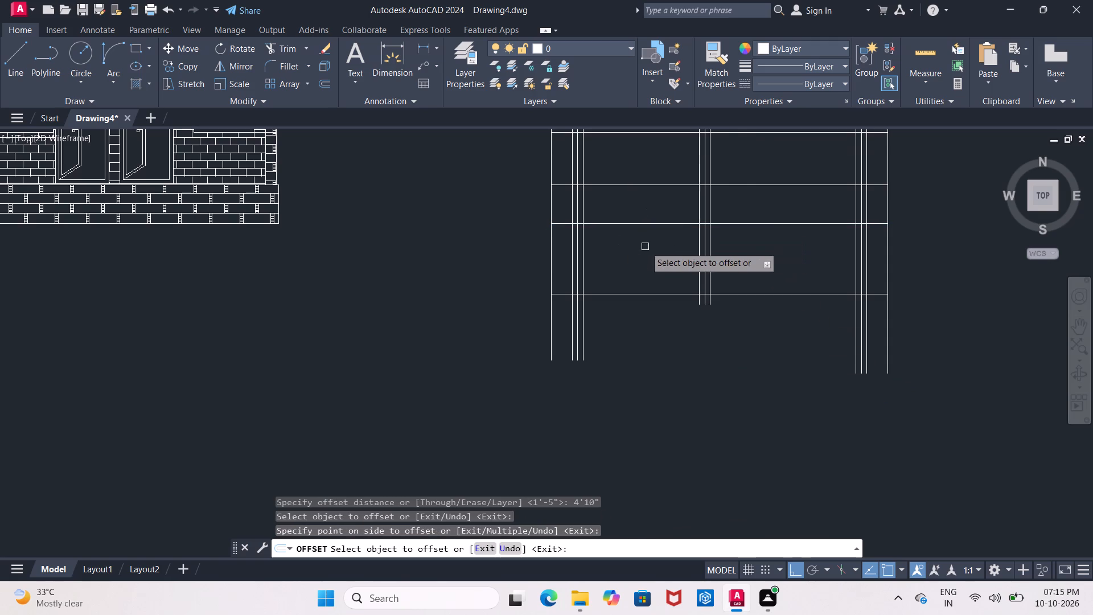
{"action": "middle_click_drag", "start_coordinate": [646, 246], "coordinate": [665, 331]}
{"action": "scroll", "coordinate": [665, 332], "scroll_direction": "down", "scroll_amount": 1}
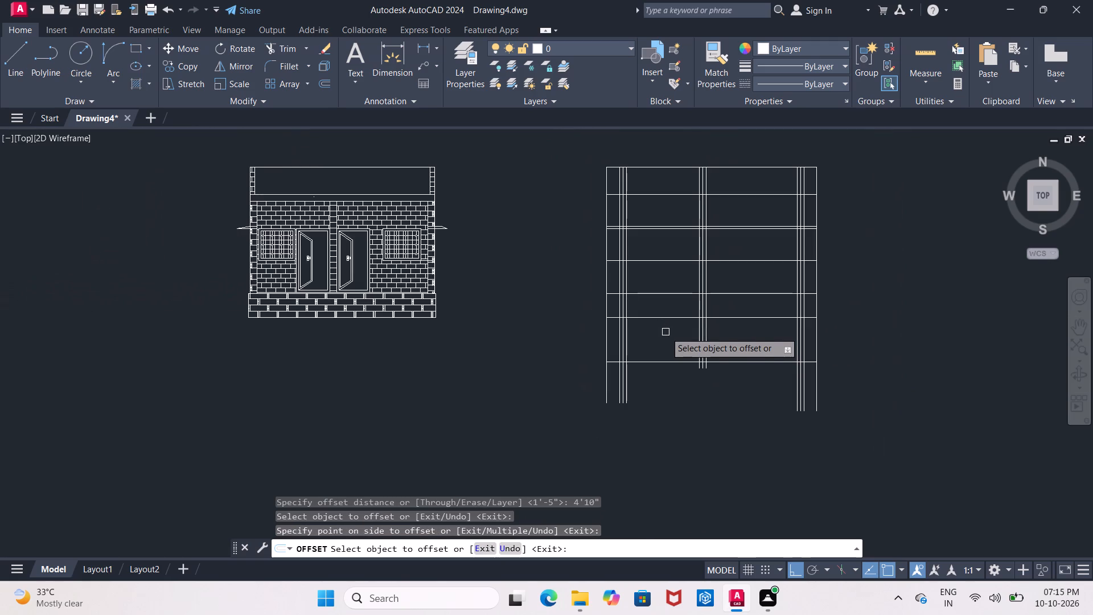
{"action": "middle_click_drag", "start_coordinate": [663, 331], "coordinate": [668, 311]}
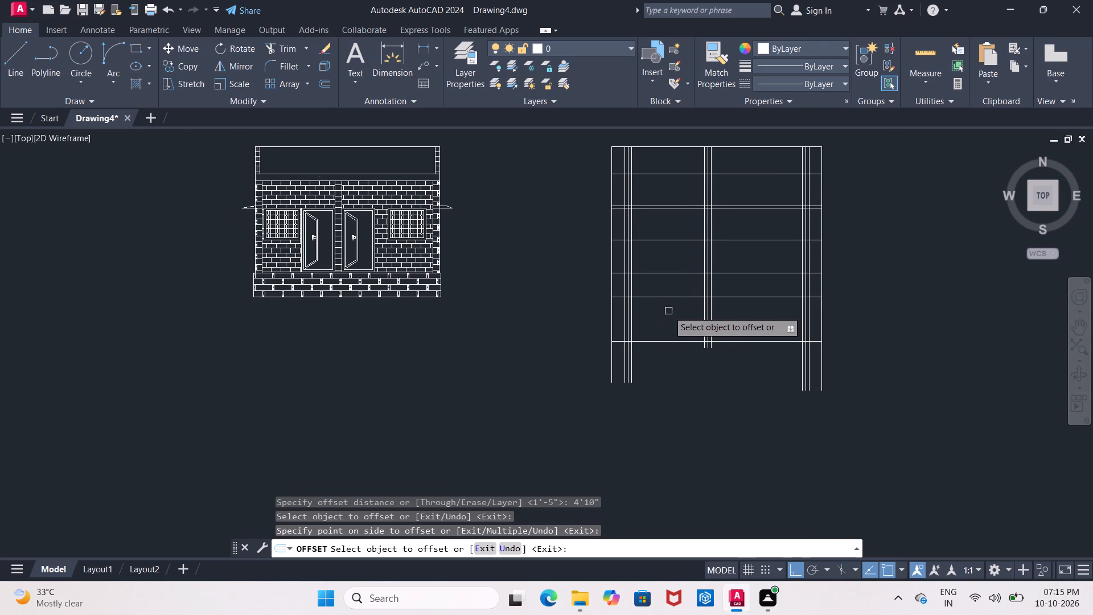
{"action": "scroll", "coordinate": [667, 313], "scroll_direction": "up", "scroll_amount": 1}
{"action": "middle_click_drag", "start_coordinate": [667, 313], "coordinate": [676, 287]}
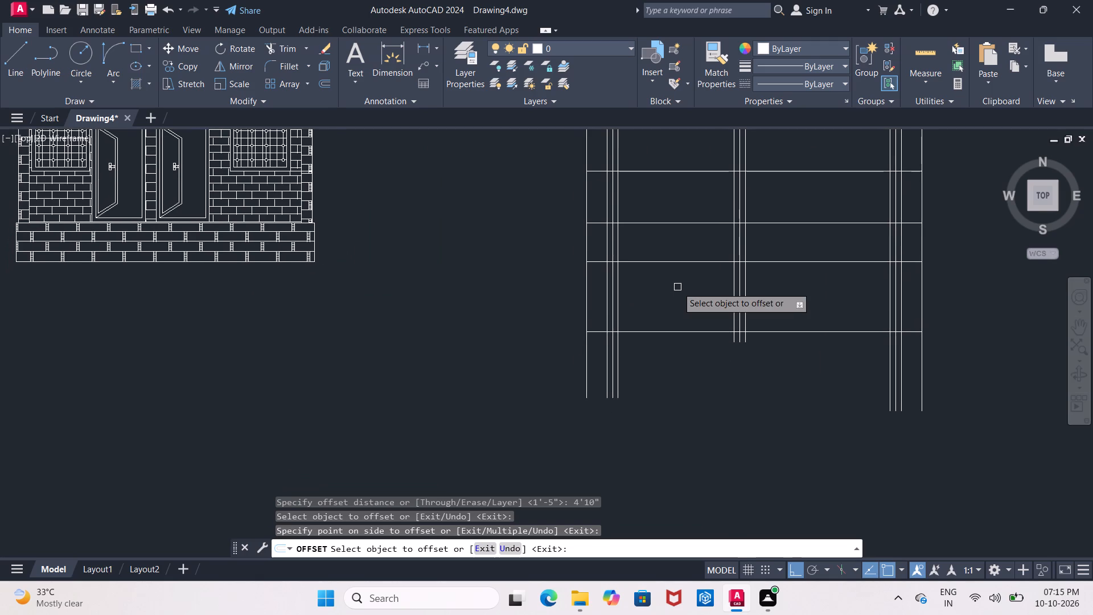
{"action": "scroll", "coordinate": [672, 311], "scroll_direction": "up", "scroll_amount": 1}
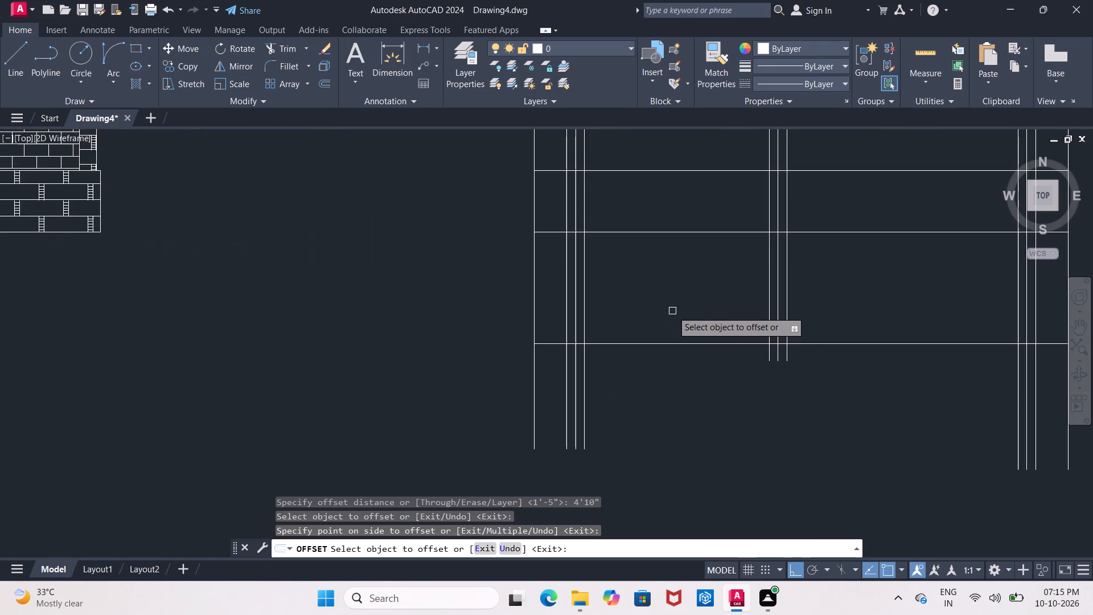
{"action": "key", "text": "Escape"}
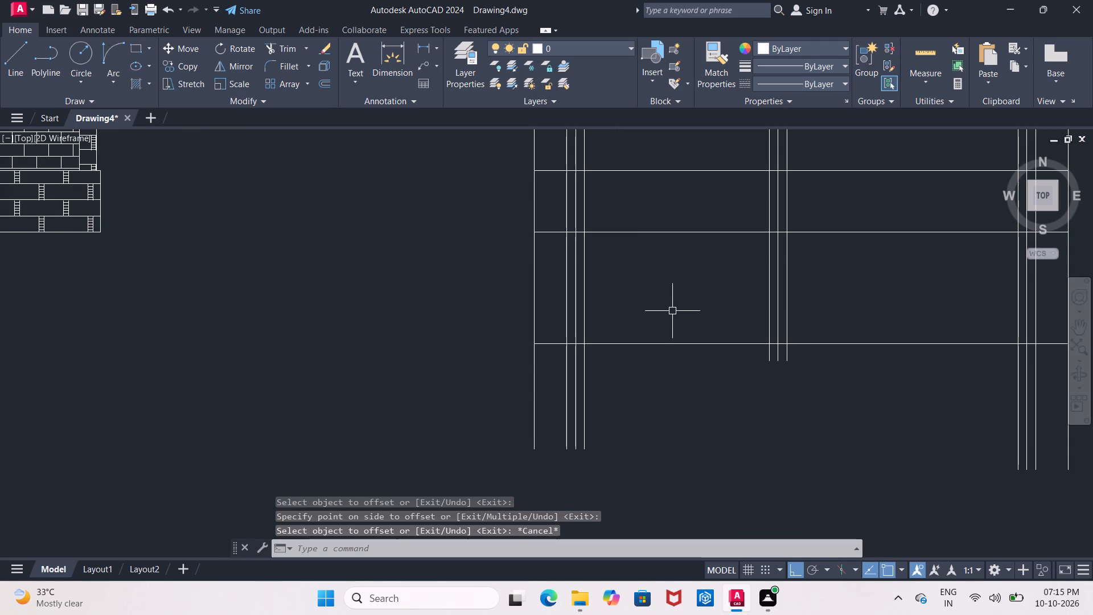
Trim the outermost left vertical line of the adjacent view below the plinth's bottom line, including the piece under the new lowest line.
{"action": "type", "text": "tr"}
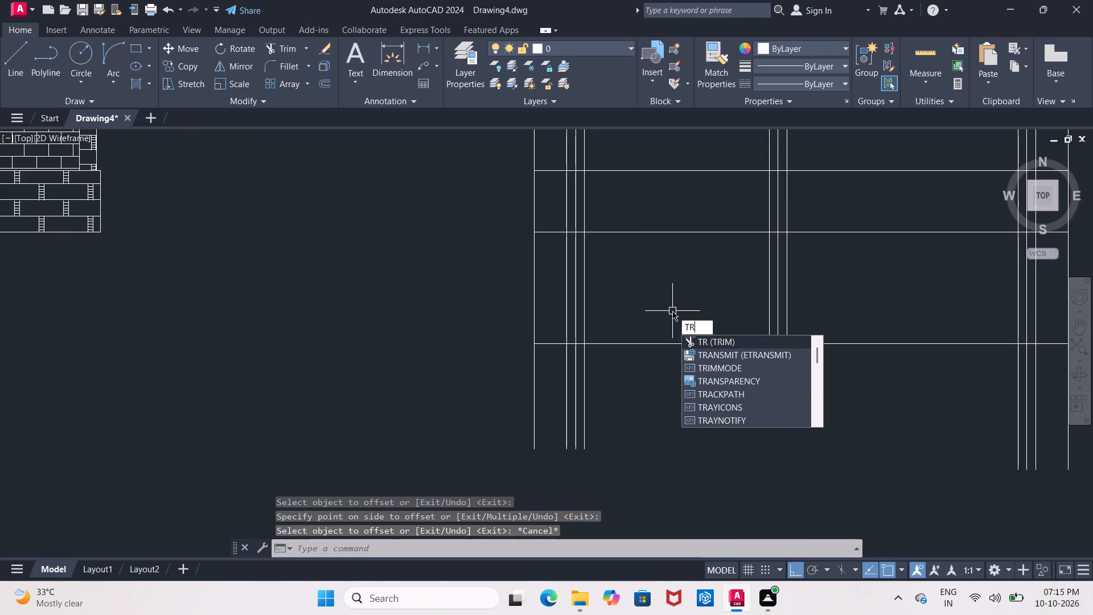
{"action": "key", "text": "Return"}
{"action": "key", "text": "Return"}
{"action": "scroll", "coordinate": [701, 301], "scroll_direction": "down", "scroll_amount": 1}
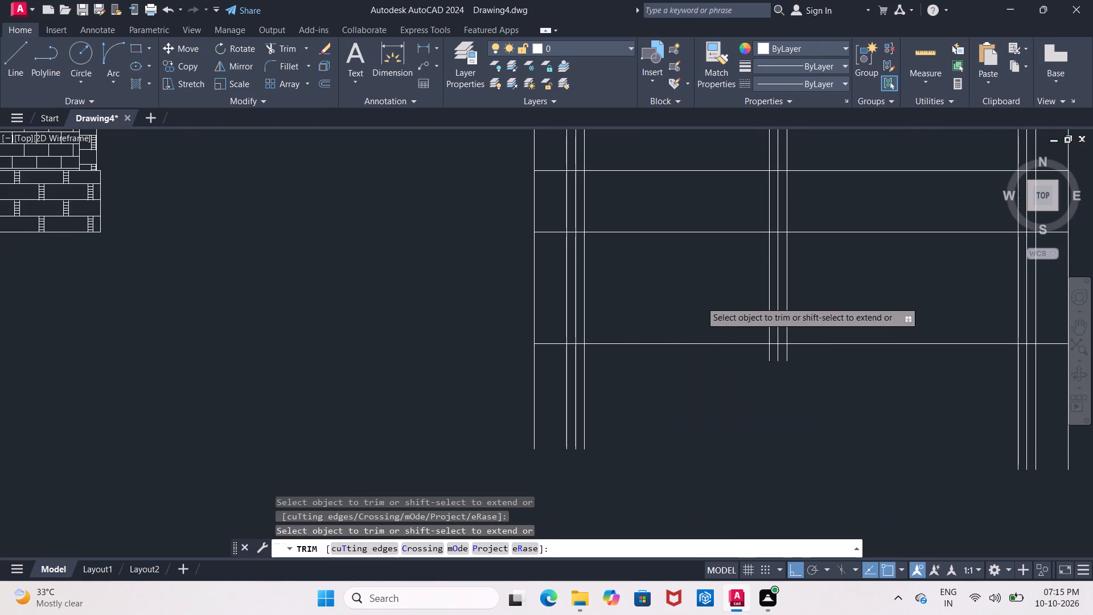
{"action": "scroll", "coordinate": [680, 297], "scroll_direction": "up", "scroll_amount": 1}
{"action": "middle_click", "coordinate": [680, 297]}
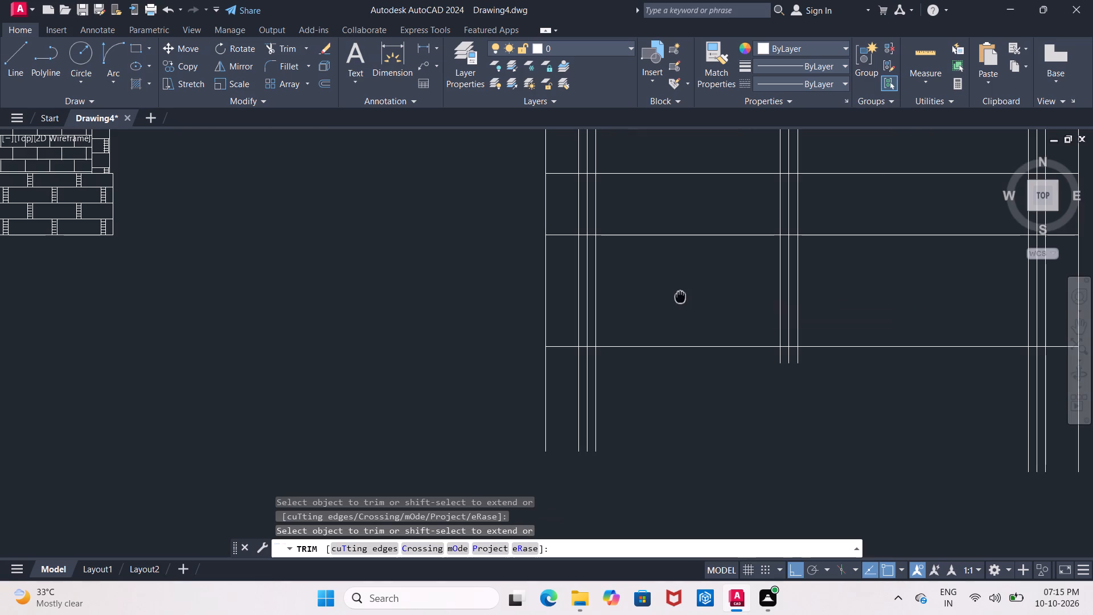
{"action": "left_click", "coordinate": [548, 326]}
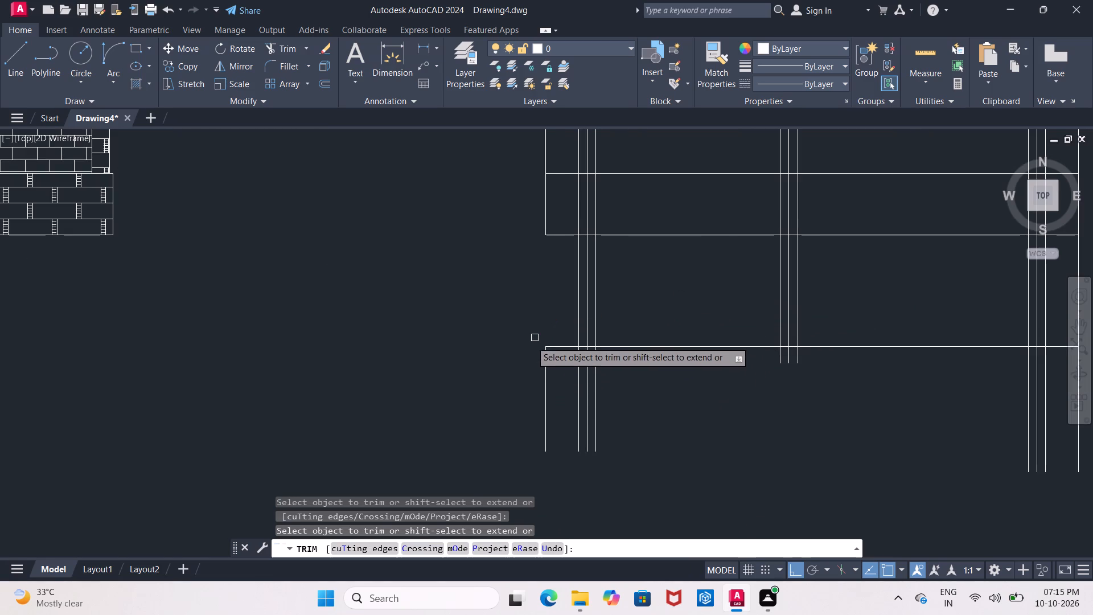
{"action": "left_click", "coordinate": [546, 386]}
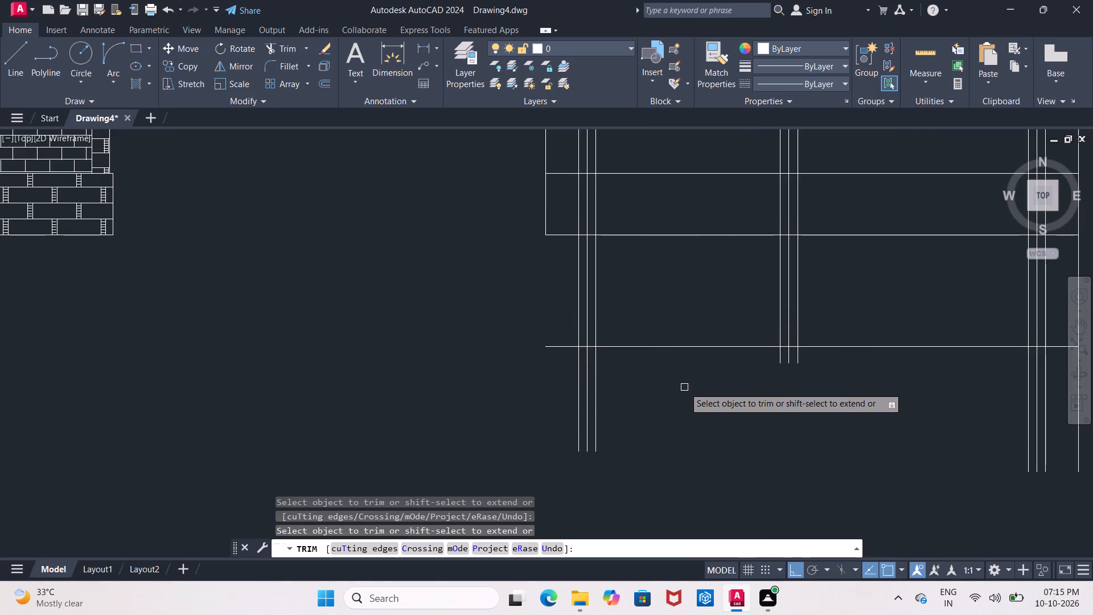
{"action": "key", "text": "Escape"}
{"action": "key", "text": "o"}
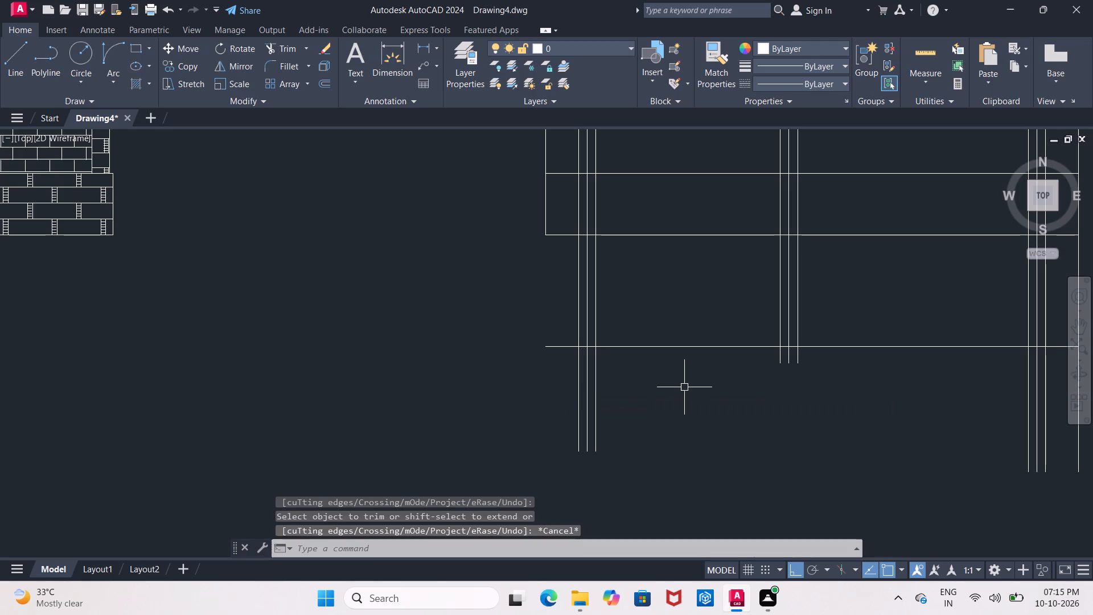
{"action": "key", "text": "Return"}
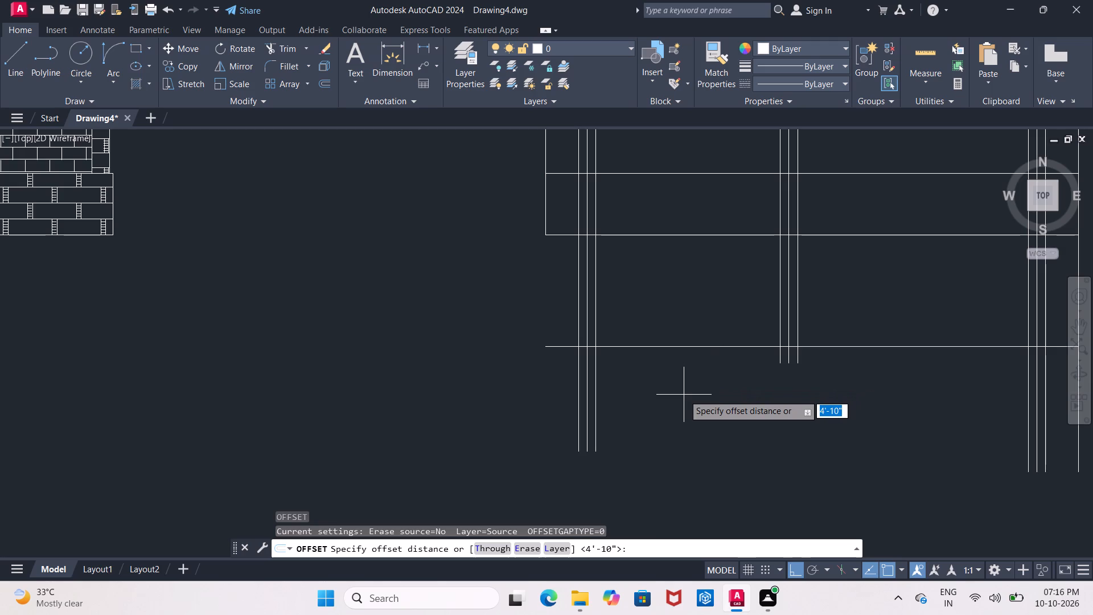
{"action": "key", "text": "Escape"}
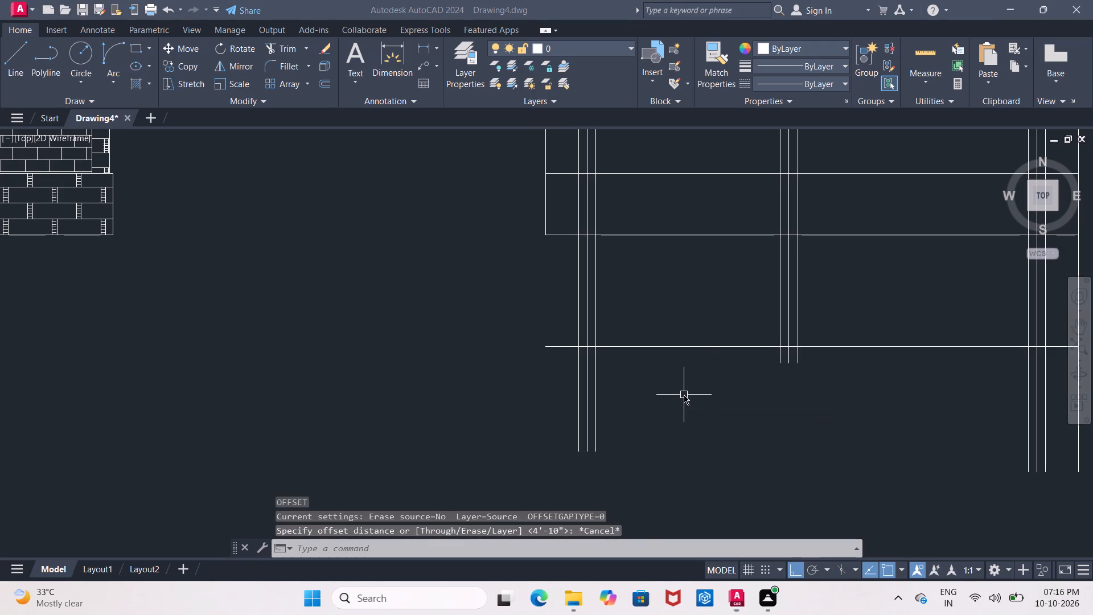
Calculate 3.93 / 2 in Calculator and close it.
{"action": "type", "text": "3.93"}
{"action": "type", "text": "/2"}
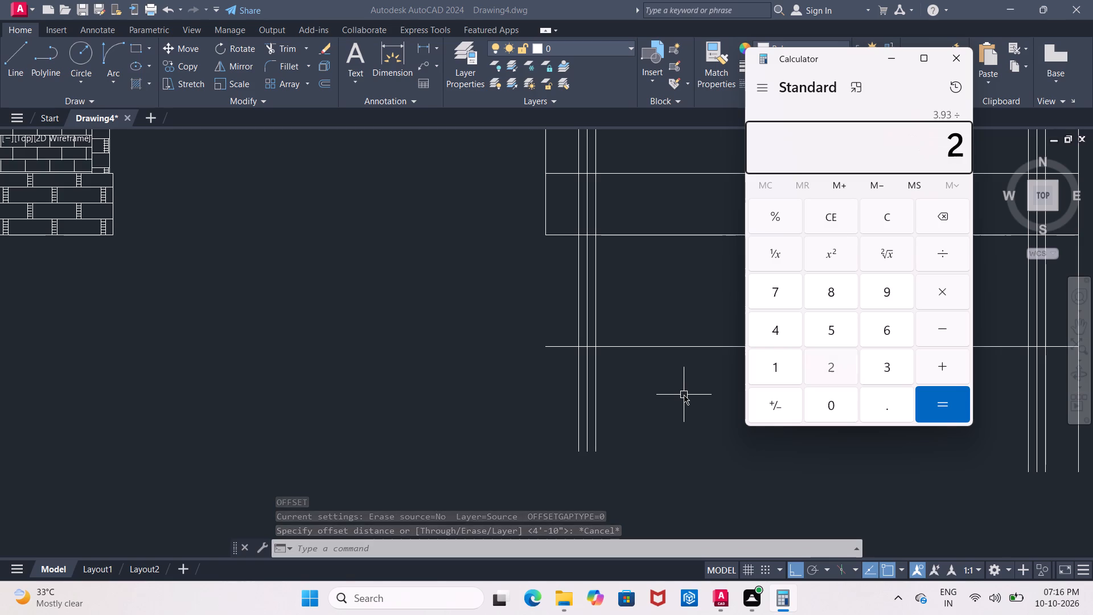
{"action": "key", "text": "Return"}
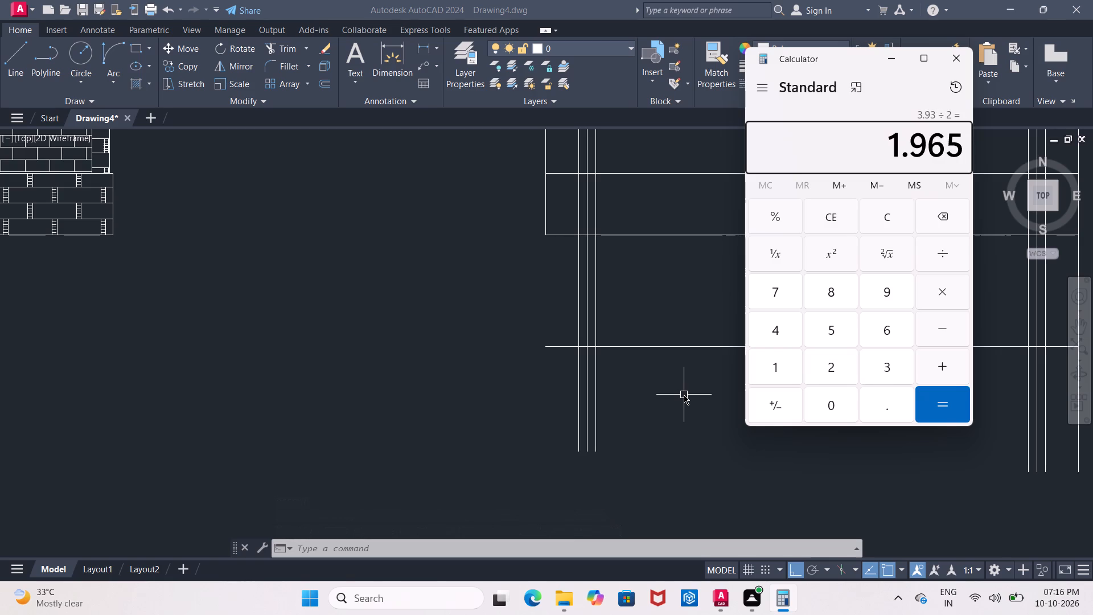
{"action": "key", "text": "Escape"}
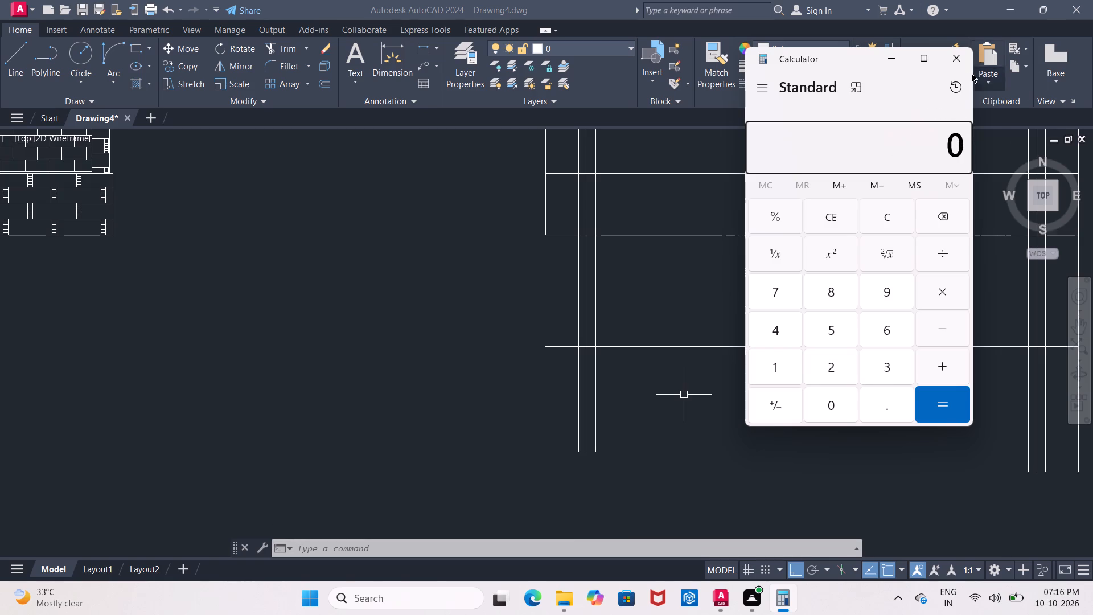
{"action": "left_click", "coordinate": [964, 56]}
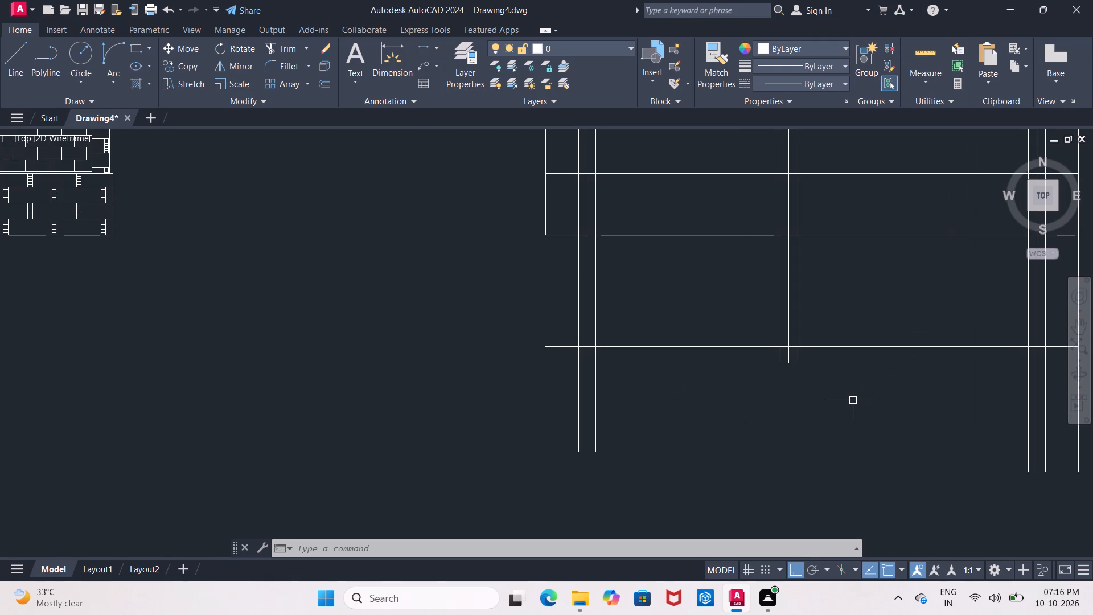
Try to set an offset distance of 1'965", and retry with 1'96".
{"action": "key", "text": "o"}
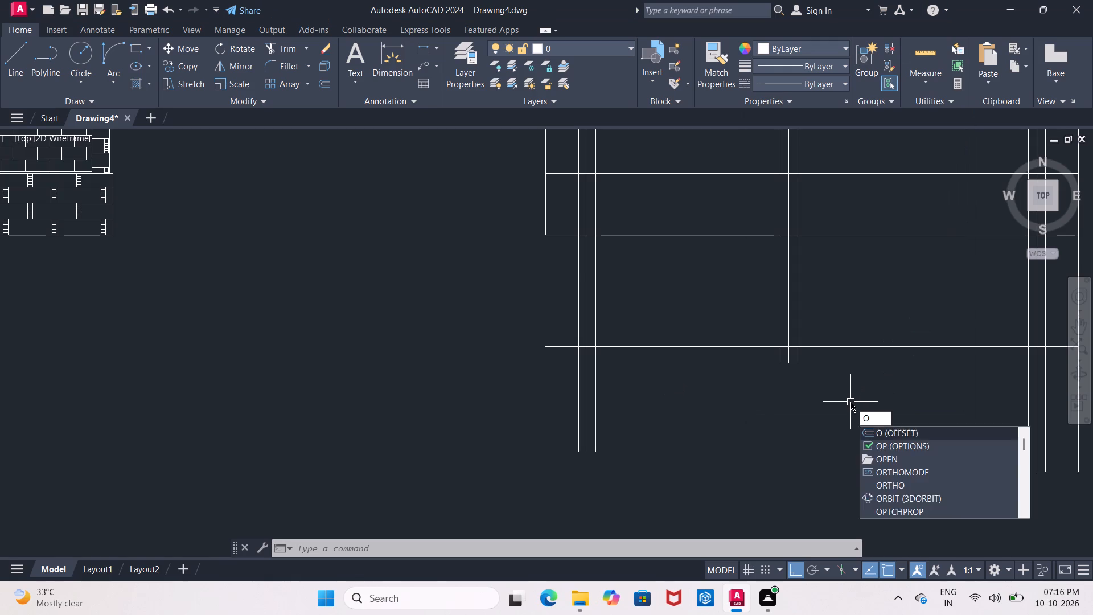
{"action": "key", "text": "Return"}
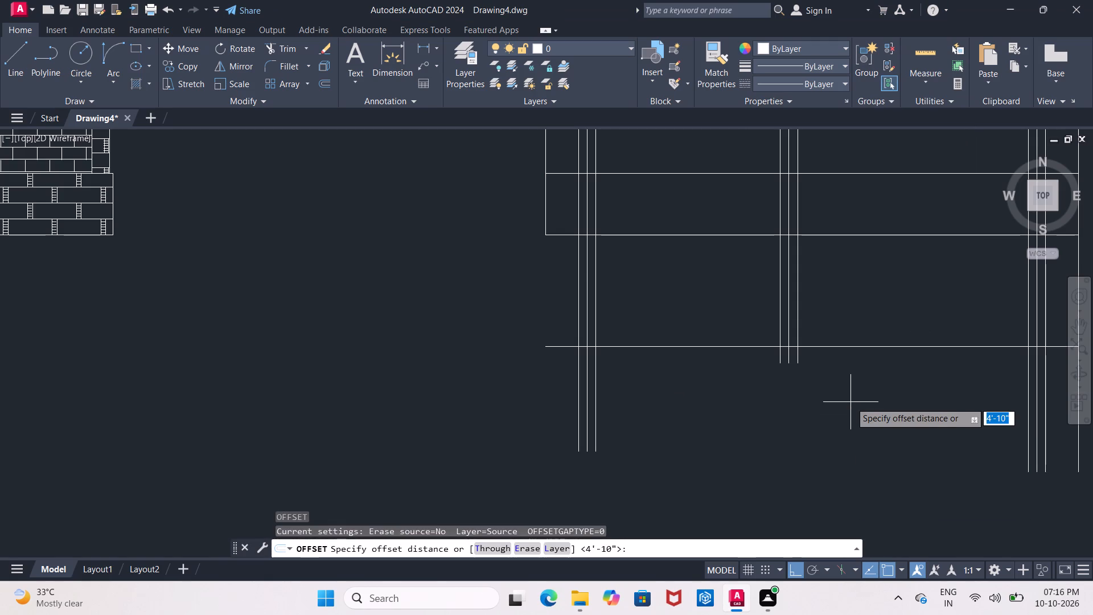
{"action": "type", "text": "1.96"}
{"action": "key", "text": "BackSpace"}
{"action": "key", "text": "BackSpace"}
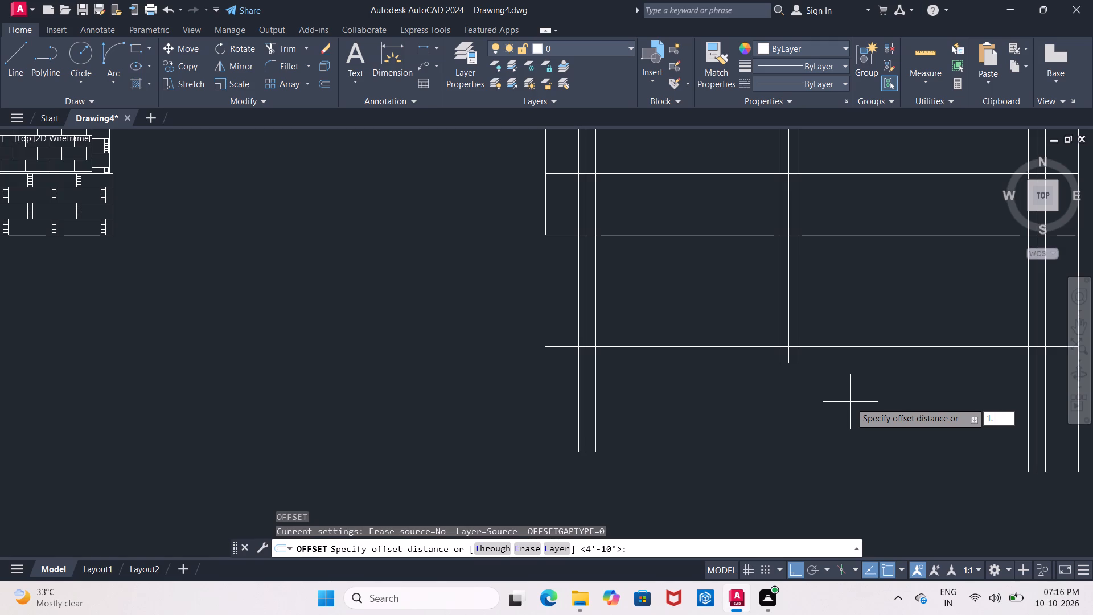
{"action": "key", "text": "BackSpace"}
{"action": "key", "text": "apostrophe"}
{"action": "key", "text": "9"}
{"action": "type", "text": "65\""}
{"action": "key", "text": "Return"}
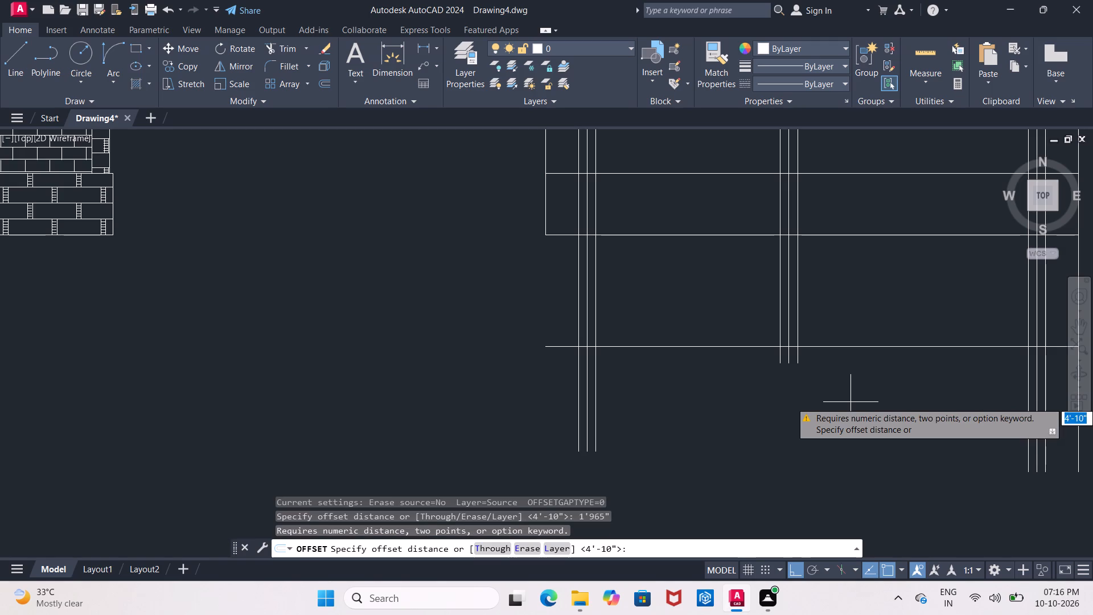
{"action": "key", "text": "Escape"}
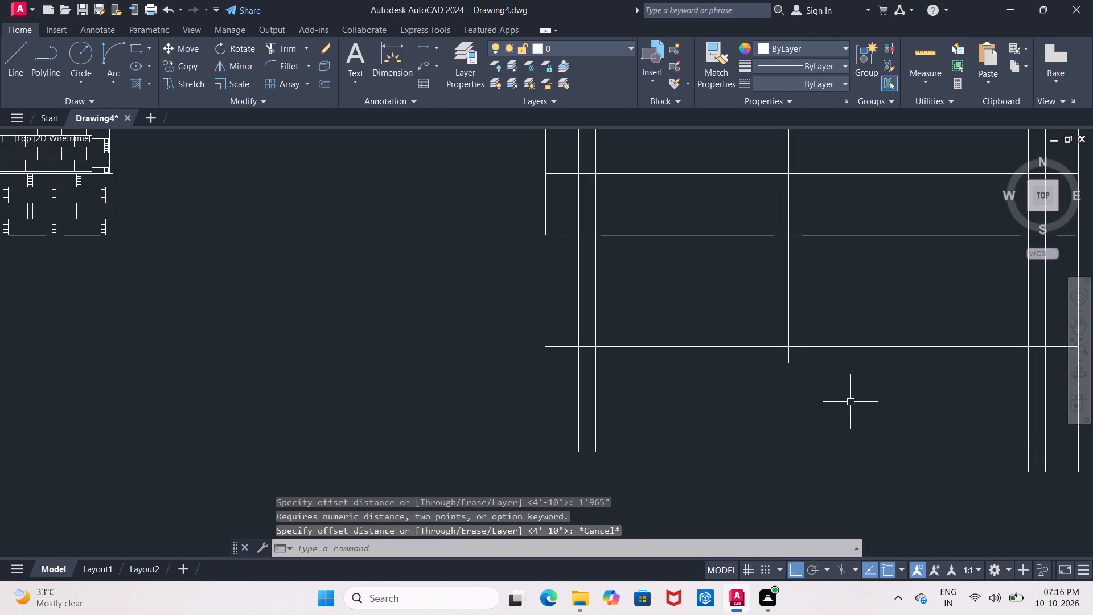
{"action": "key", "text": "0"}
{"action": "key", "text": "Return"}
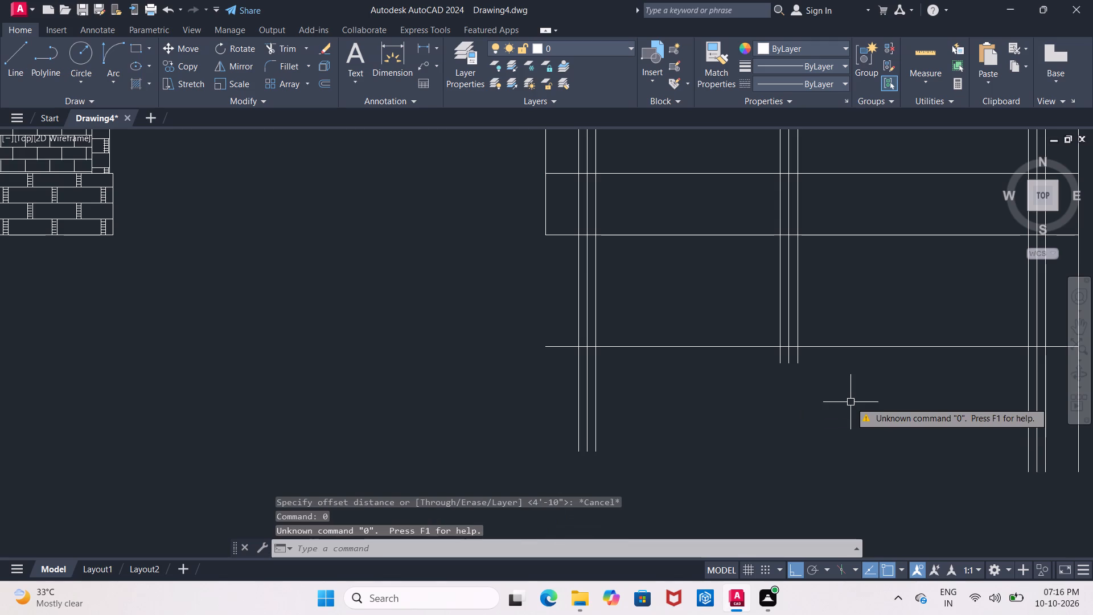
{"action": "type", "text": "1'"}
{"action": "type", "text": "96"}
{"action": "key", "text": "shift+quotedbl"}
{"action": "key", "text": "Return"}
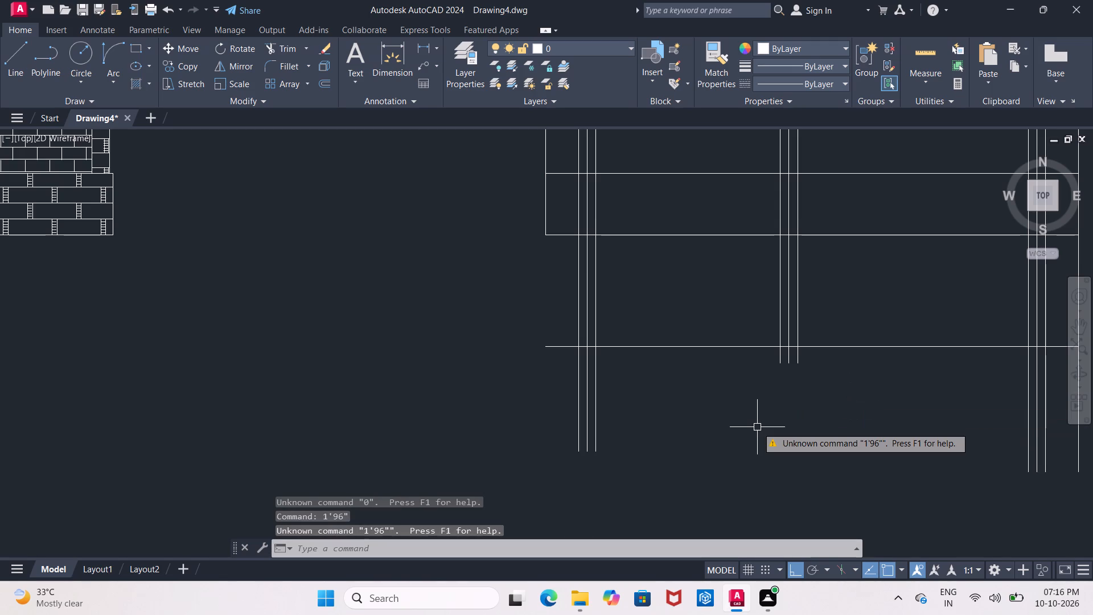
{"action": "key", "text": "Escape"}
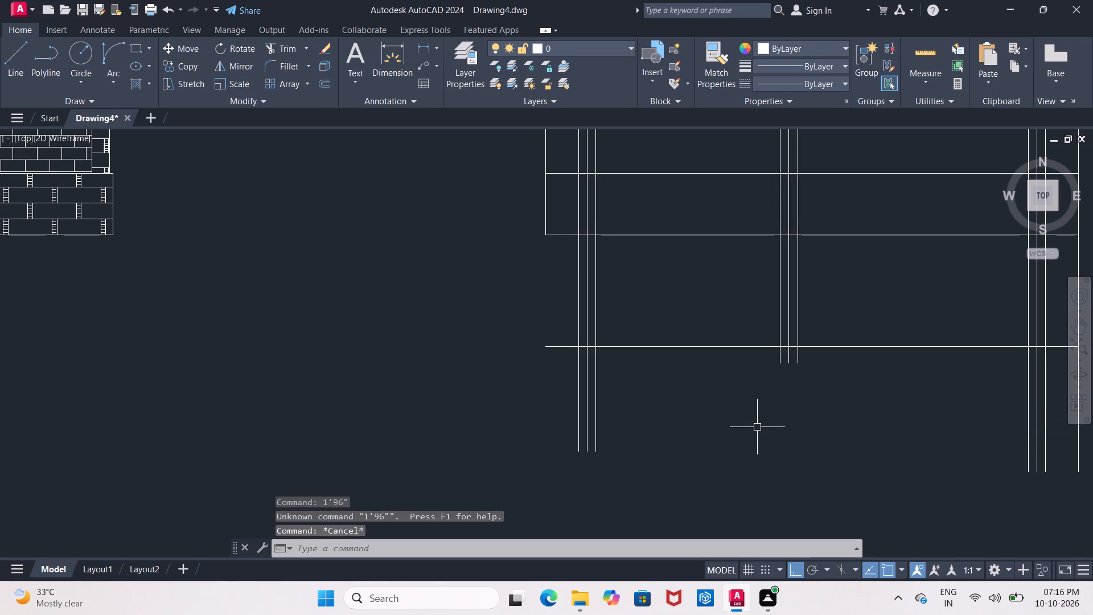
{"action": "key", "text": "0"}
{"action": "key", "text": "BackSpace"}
Offset the middle line of the adjacent view's leftmost wall 2' to both sides.
{"action": "key", "text": "o"}
{"action": "key", "text": "Return"}
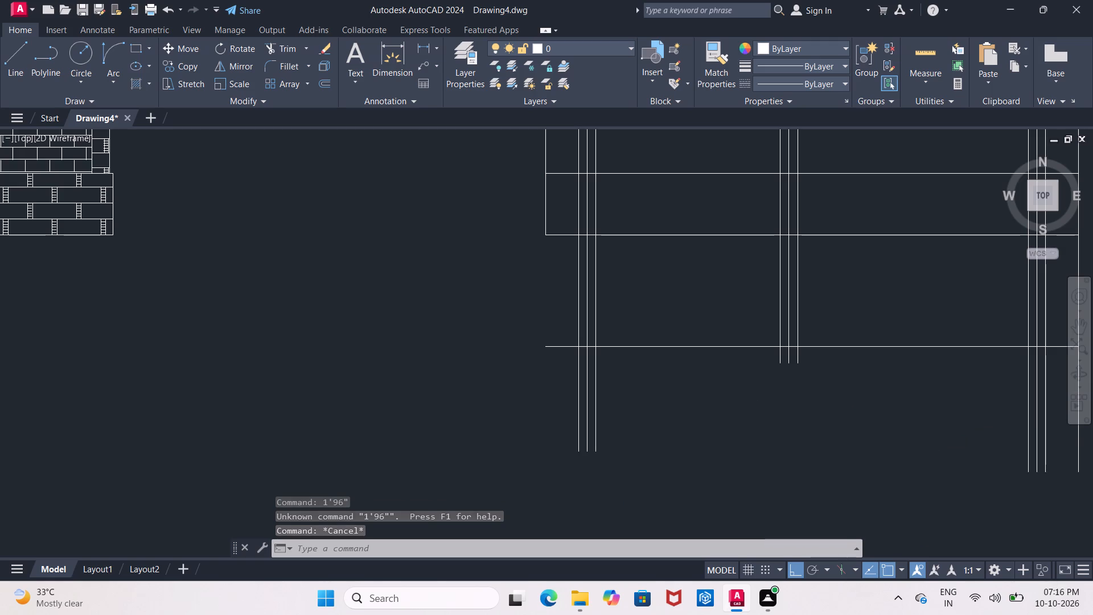
{"action": "type", "text": "2'"}
{"action": "key", "text": "Return"}
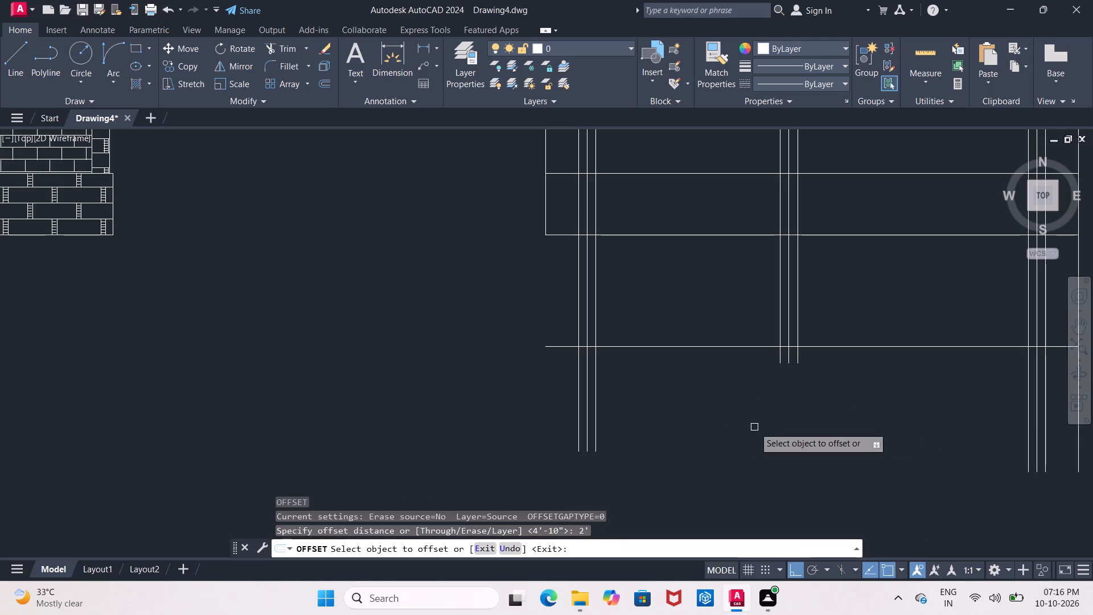
{"action": "left_click", "coordinate": [586, 411]}
{"action": "left_click", "coordinate": [642, 434]}
{"action": "left_click", "coordinate": [585, 429]}
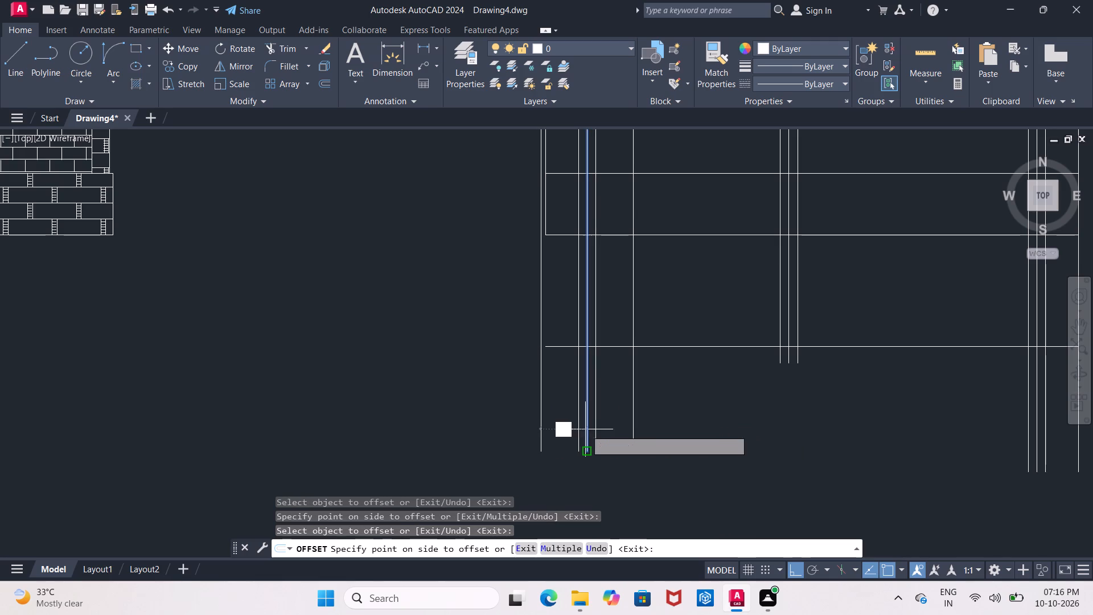
{"action": "left_click", "coordinate": [558, 430]}
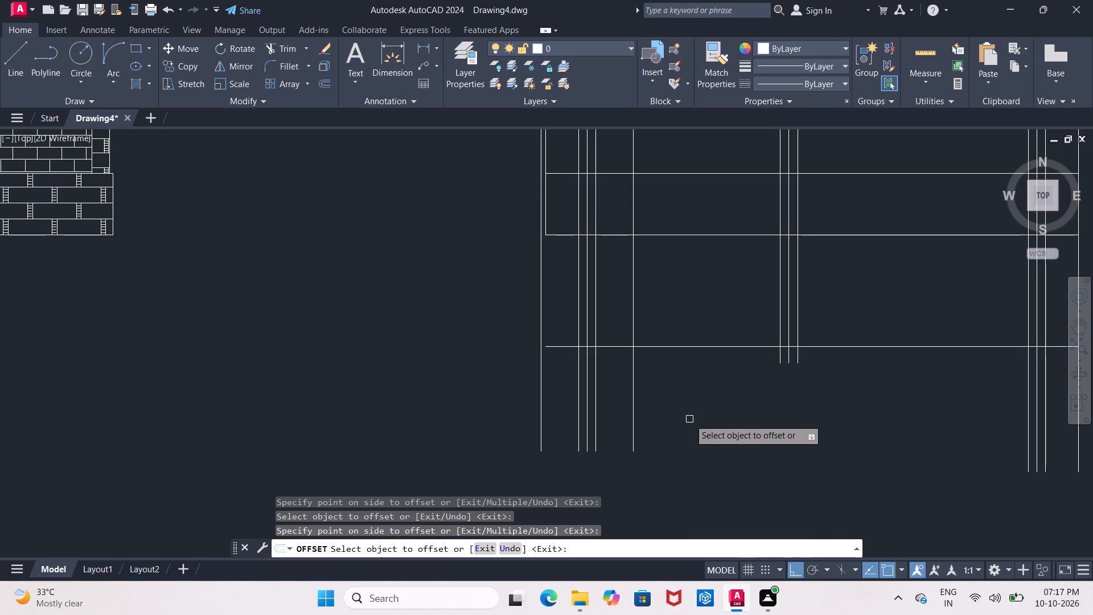
{"action": "key", "text": "Escape"}
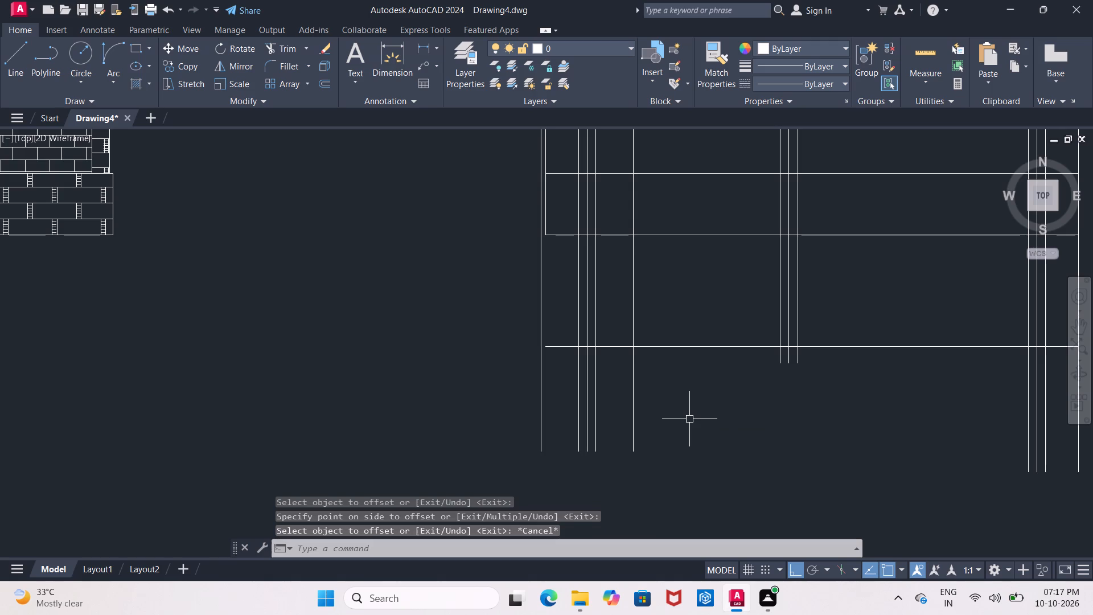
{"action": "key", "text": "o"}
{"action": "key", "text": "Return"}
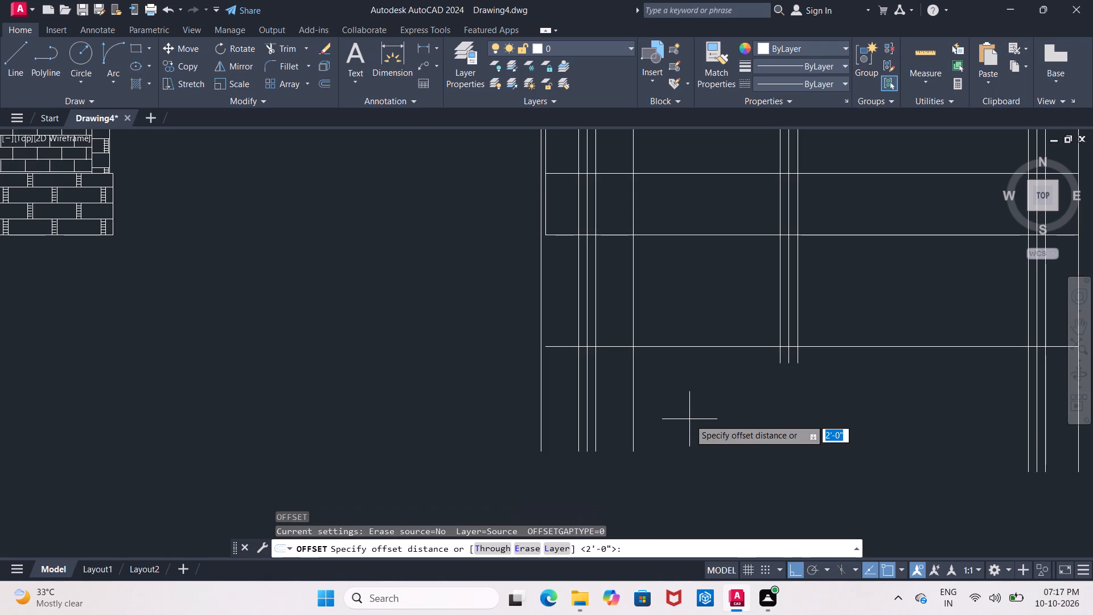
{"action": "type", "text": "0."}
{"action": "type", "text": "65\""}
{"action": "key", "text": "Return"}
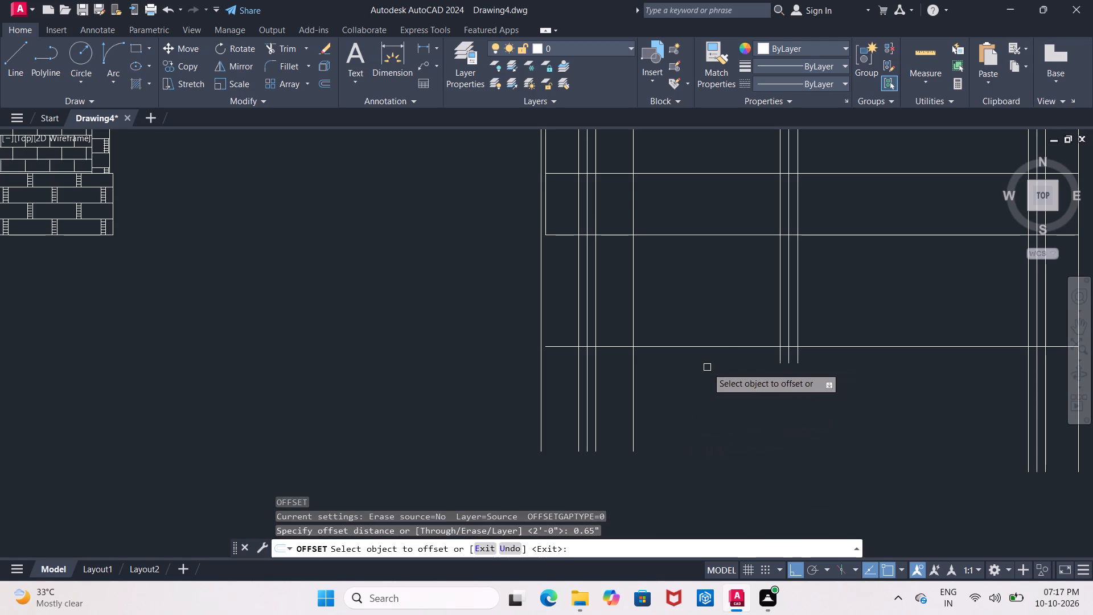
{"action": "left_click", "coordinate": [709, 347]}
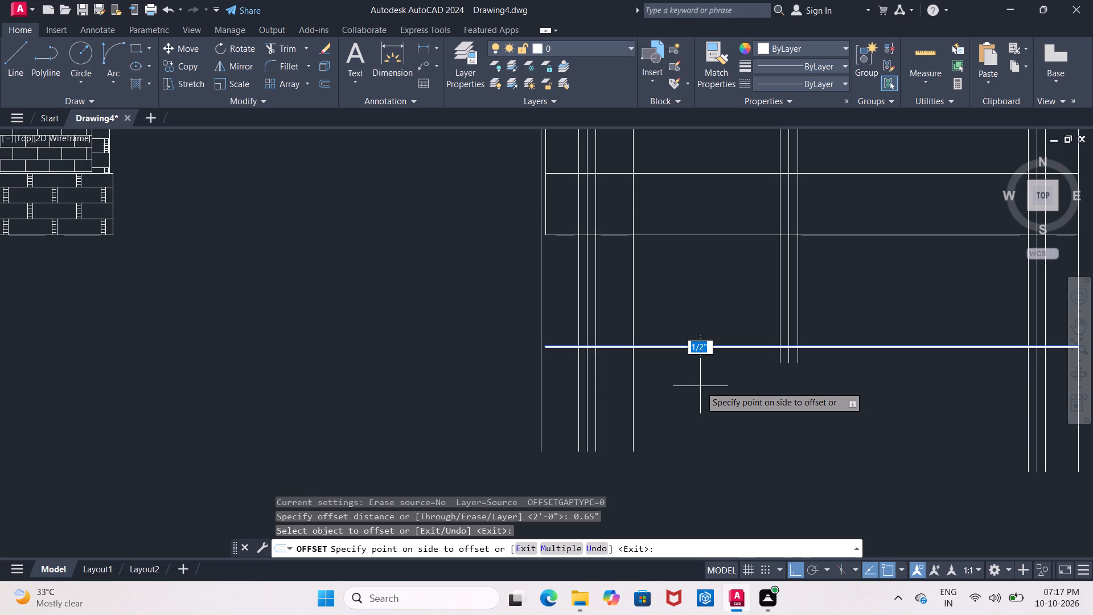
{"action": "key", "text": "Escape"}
Offset the horizontal line at the foundation's 4'10" depth 7" downward and 7" upward.
{"action": "key", "text": "o"}
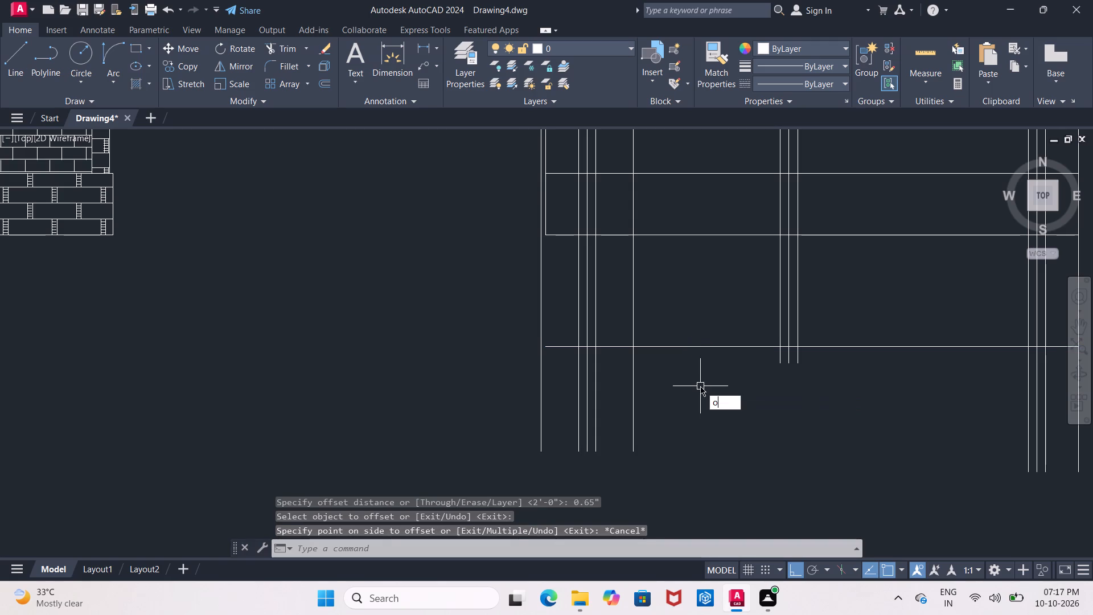
{"action": "key", "text": "Return"}
{"action": "key", "text": "7"}
{"action": "key", "text": "shift+quotedbl"}
{"action": "key", "text": "Return"}
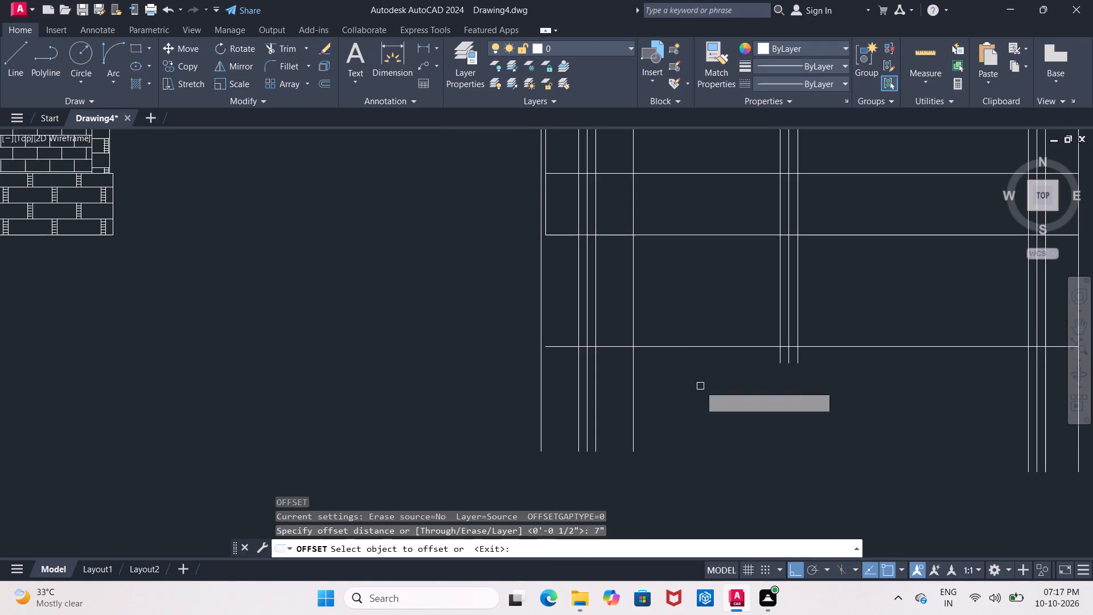
{"action": "left_click", "coordinate": [706, 349]}
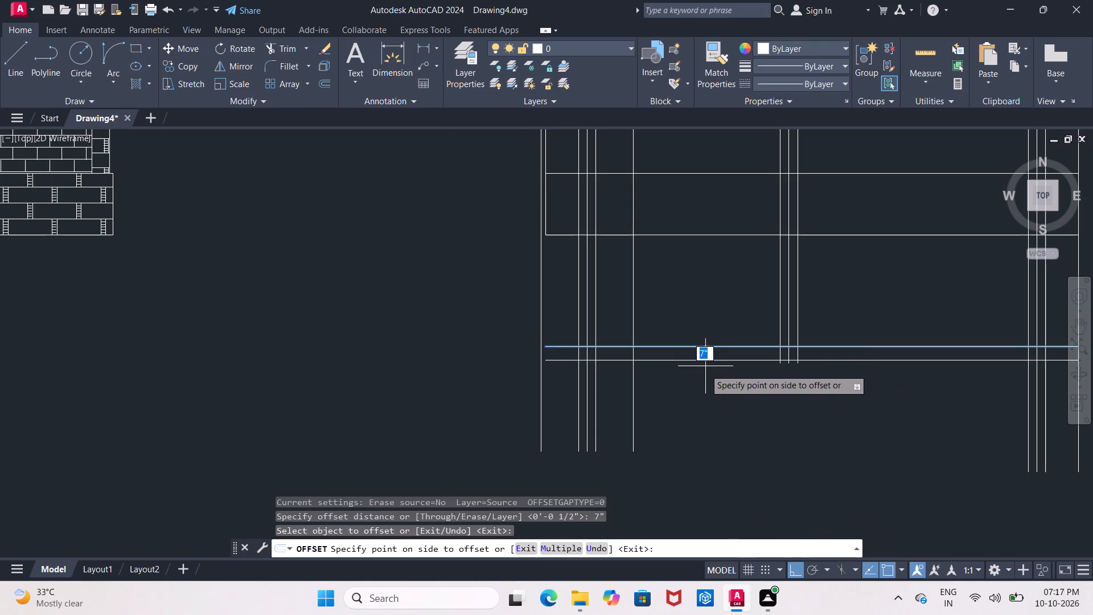
{"action": "left_click", "coordinate": [705, 372]}
{"action": "middle_click_drag", "start_coordinate": [707, 375], "coordinate": [697, 376]}
{"action": "scroll", "coordinate": [697, 376], "scroll_direction": "down", "scroll_amount": 1}
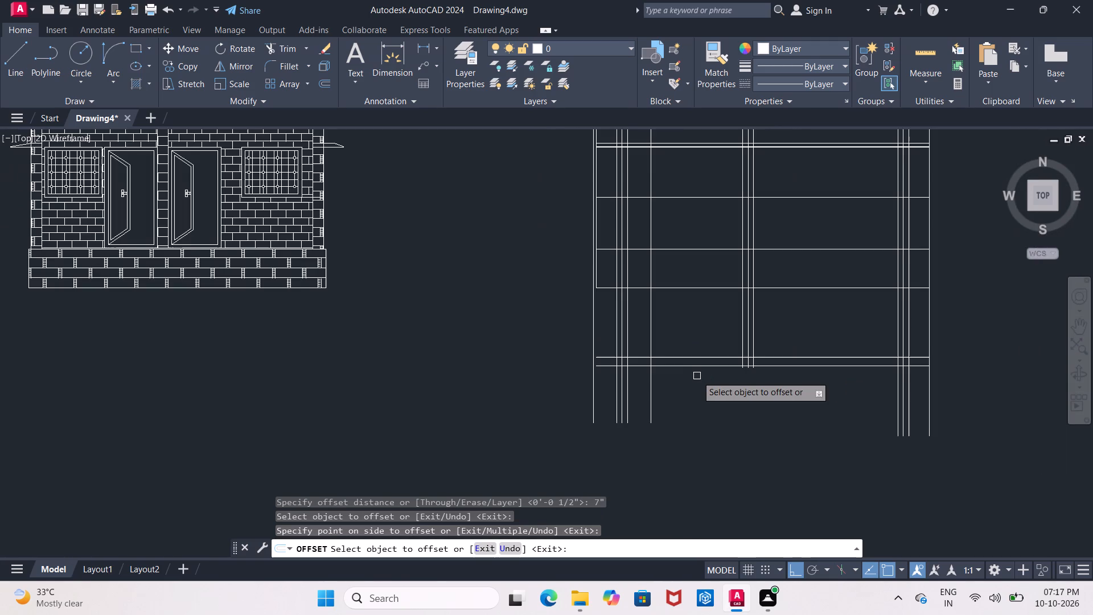
{"action": "middle_click_drag", "start_coordinate": [720, 381], "coordinate": [700, 377]}
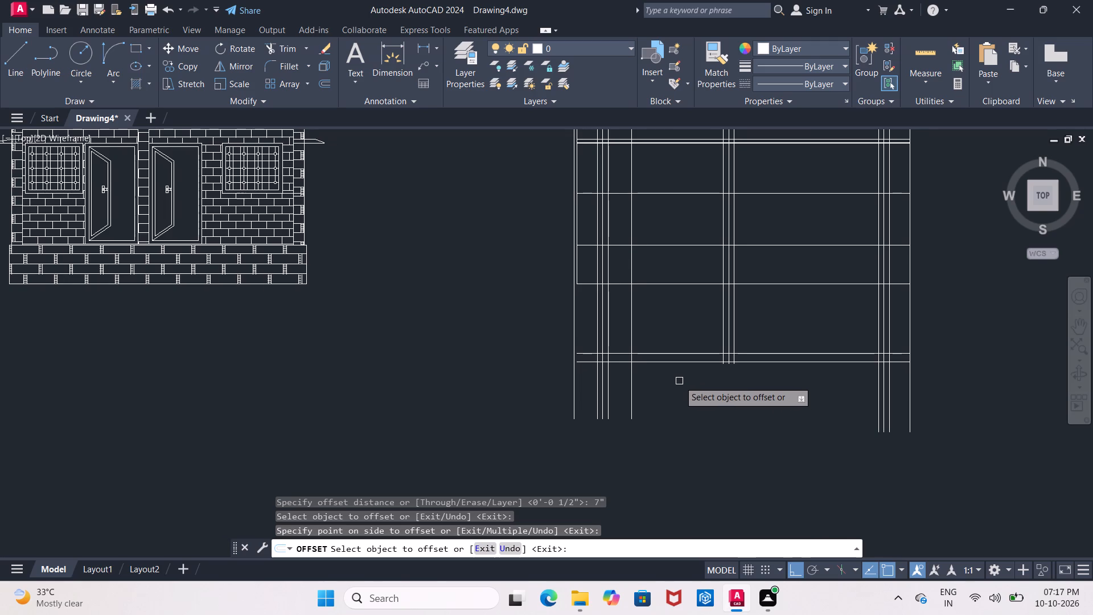
{"action": "scroll", "coordinate": [642, 352], "scroll_direction": "up", "scroll_amount": 1}
{"action": "left_click", "coordinate": [645, 355]}
{"action": "left_click", "coordinate": [650, 328]}
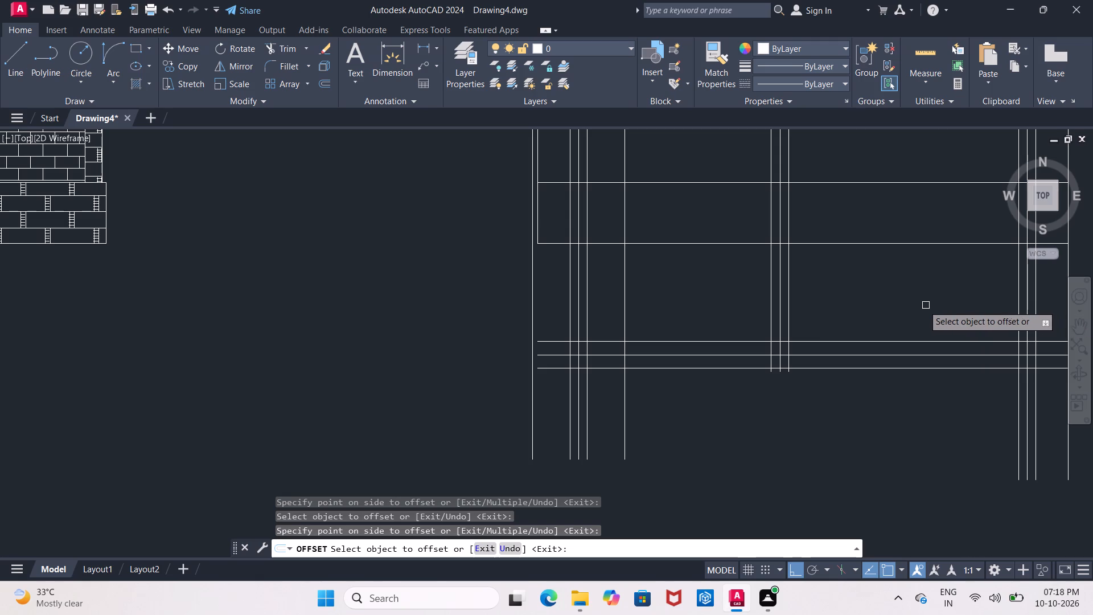
{"action": "key", "text": "Escape"}
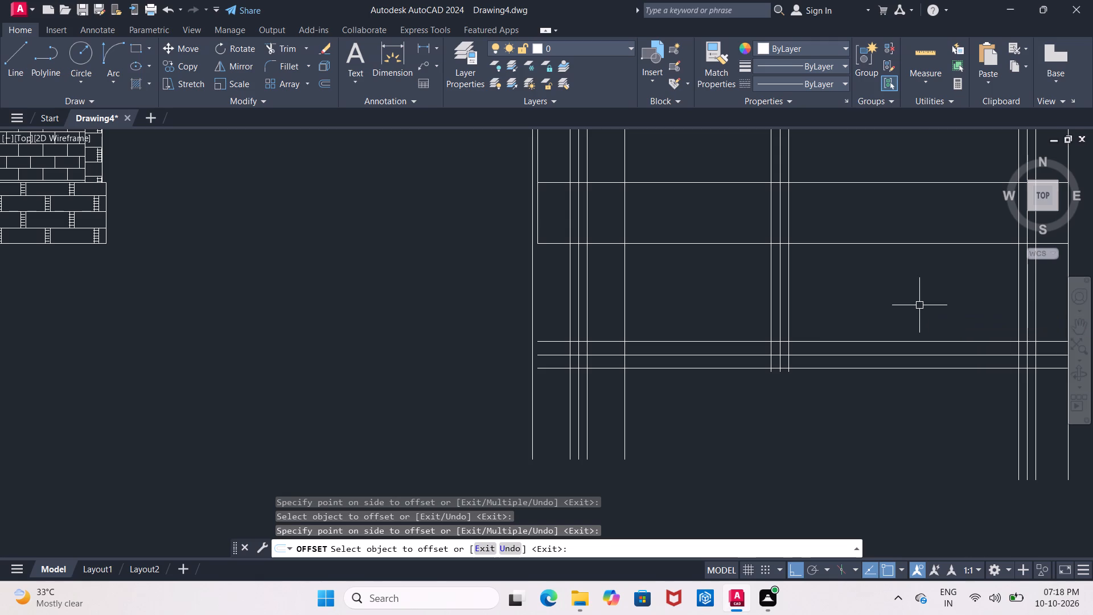
Trim the lowest horizontal foundation line between the three walls and outside the leftmost wall's outer face.
{"action": "type", "text": "tr"}
{"action": "key", "text": "Return"}
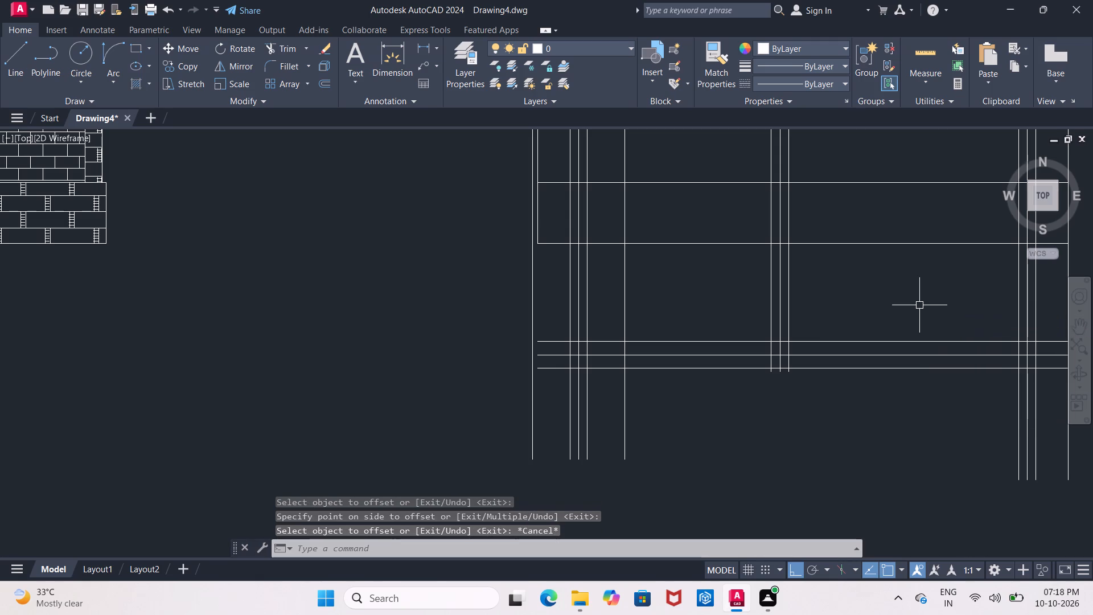
{"action": "key", "text": "Return"}
{"action": "left_click", "coordinate": [928, 367]}
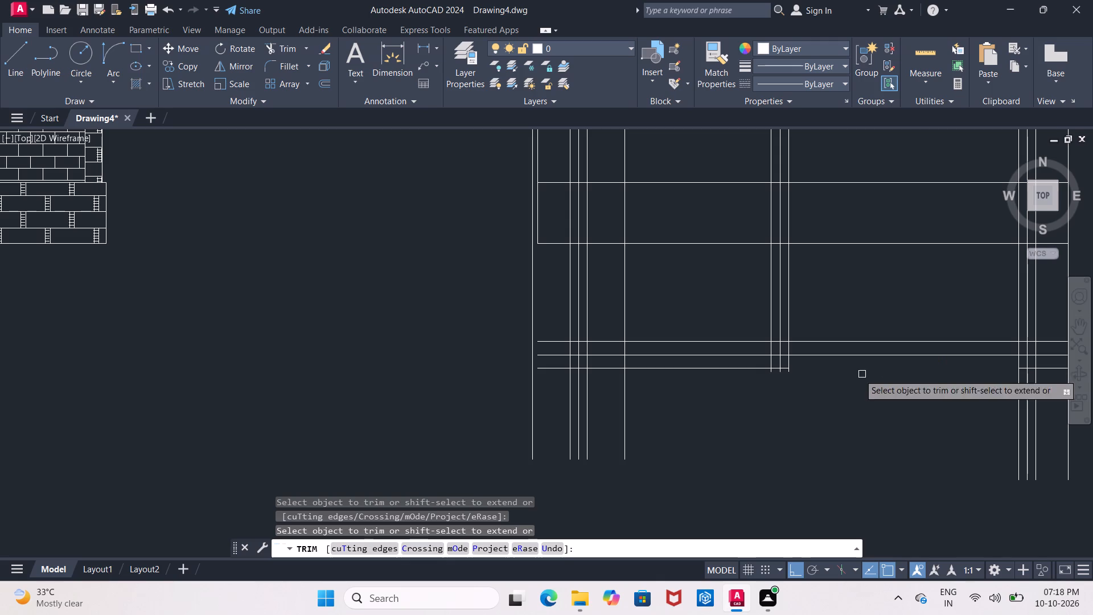
{"action": "left_click", "coordinate": [746, 369]}
{"action": "left_click", "coordinate": [611, 370]}
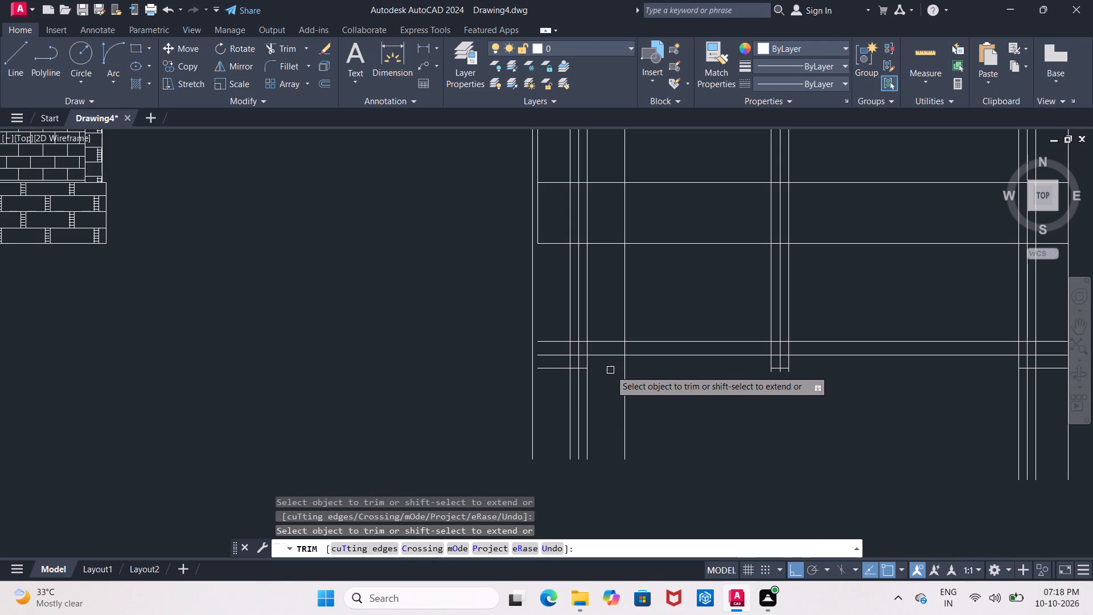
{"action": "left_click", "coordinate": [555, 369]}
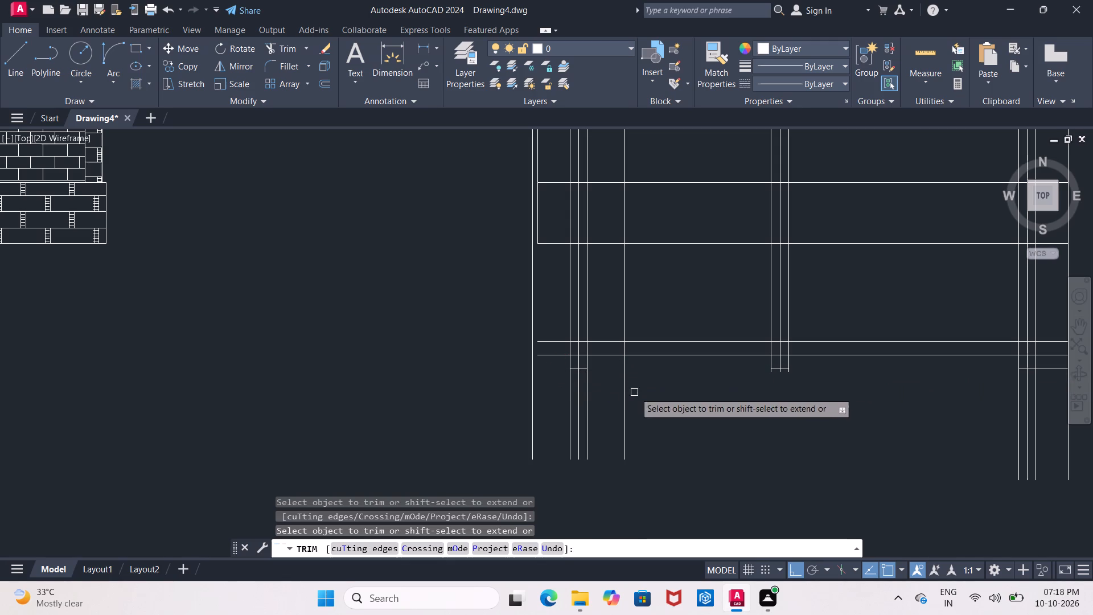
Trim the leftmost wall's three vertical lines below the middle foundation line and remove the leftover piece of the lowest horizontal line.
{"action": "scroll", "coordinate": [586, 374], "scroll_direction": "up", "scroll_amount": 3}
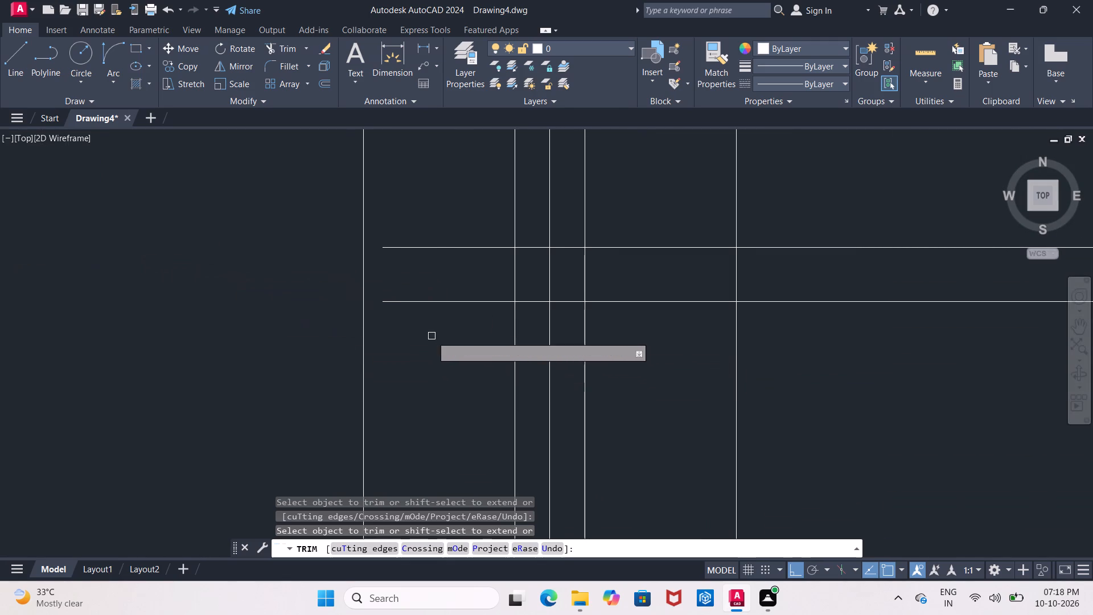
{"action": "left_click_drag", "start_coordinate": [432, 336], "coordinate": [619, 399]}
{"action": "left_click_drag", "start_coordinate": [491, 339], "coordinate": [626, 348]}
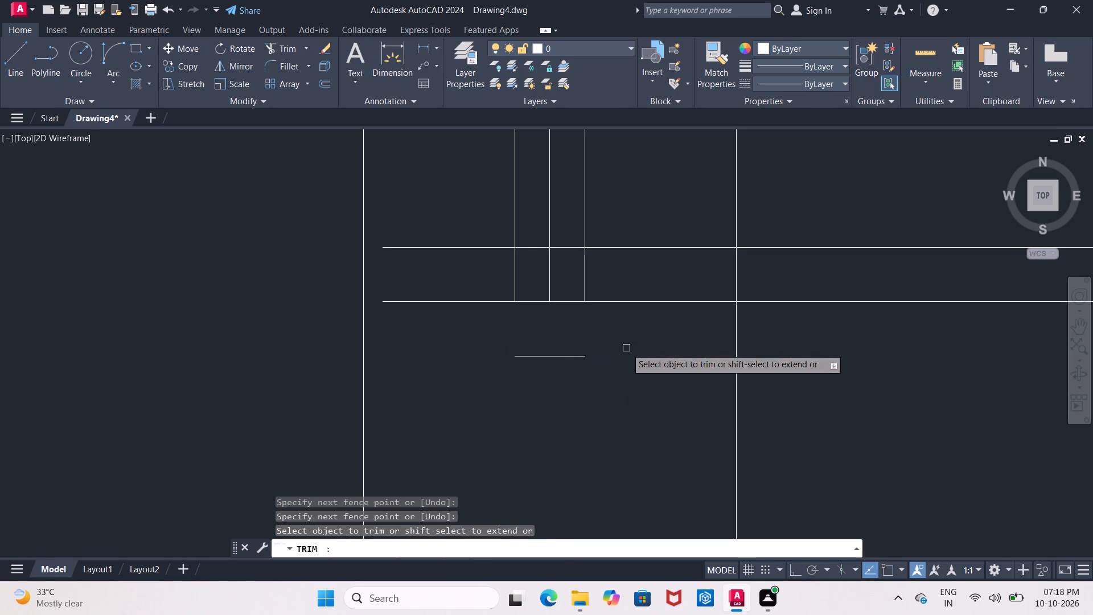
{"action": "left_click", "coordinate": [570, 355]}
{"action": "middle_click_drag", "start_coordinate": [566, 360], "coordinate": [564, 388]}
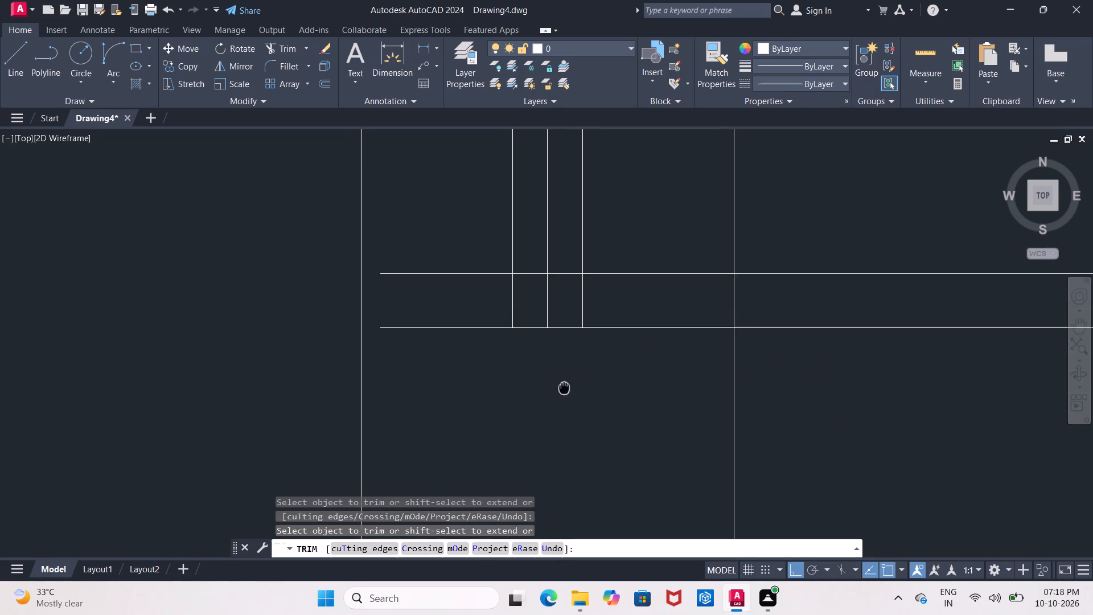
{"action": "middle_click_drag", "start_coordinate": [564, 388], "coordinate": [573, 403]}
{"action": "middle_click", "coordinate": [557, 393]}
{"action": "scroll", "coordinate": [557, 393], "scroll_direction": "down", "scroll_amount": 1}
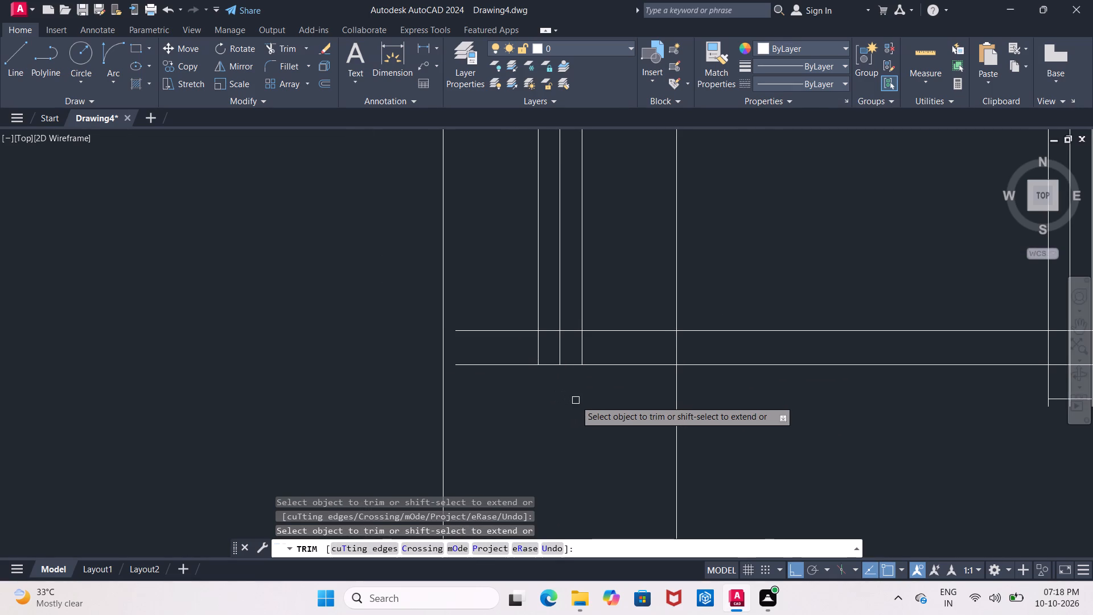
{"action": "scroll", "coordinate": [576, 400], "scroll_direction": "down", "scroll_amount": 1}
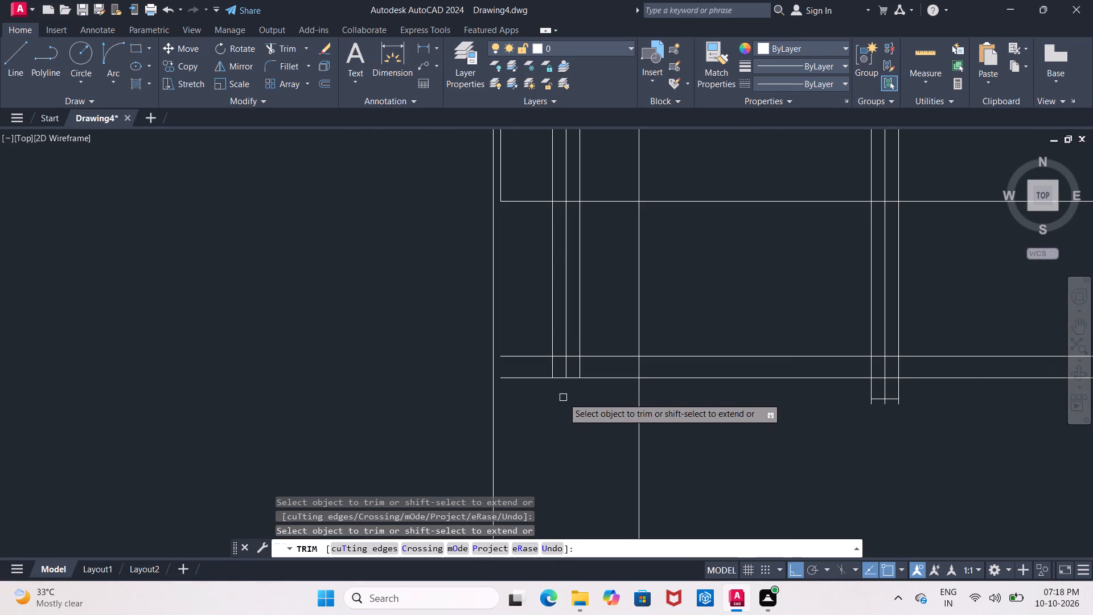
{"action": "key", "text": "Escape"}
Extend the two remaining horizontal foundation lines to the outer 2' offset line beside the leftmost wall.
{"action": "type", "text": "ex"}
{"action": "key", "text": "Return"}
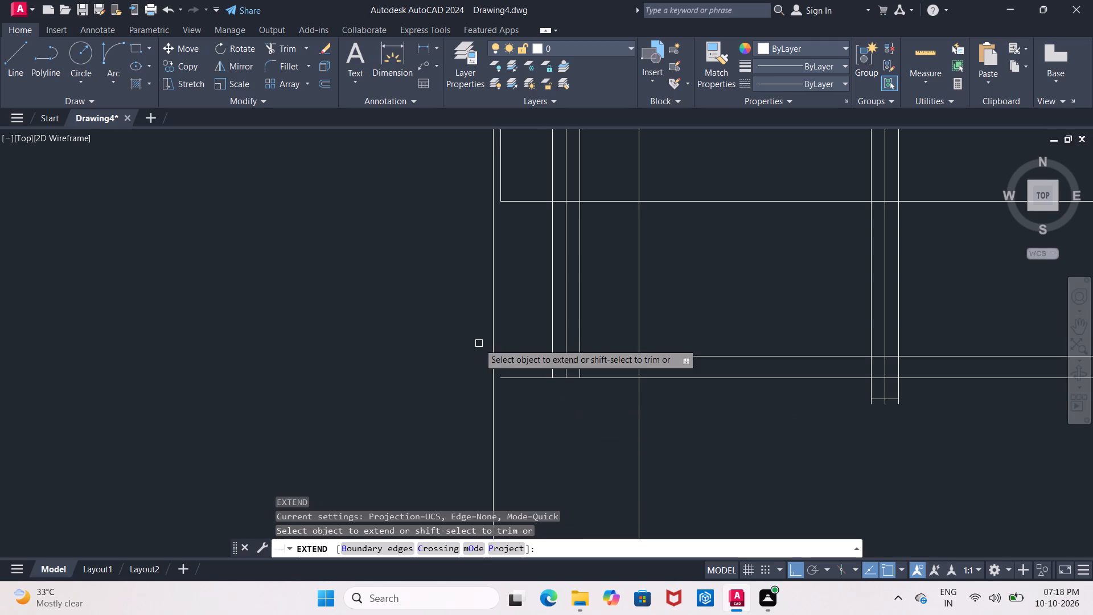
{"action": "left_click", "coordinate": [511, 357]}
{"action": "left_click", "coordinate": [508, 378]}
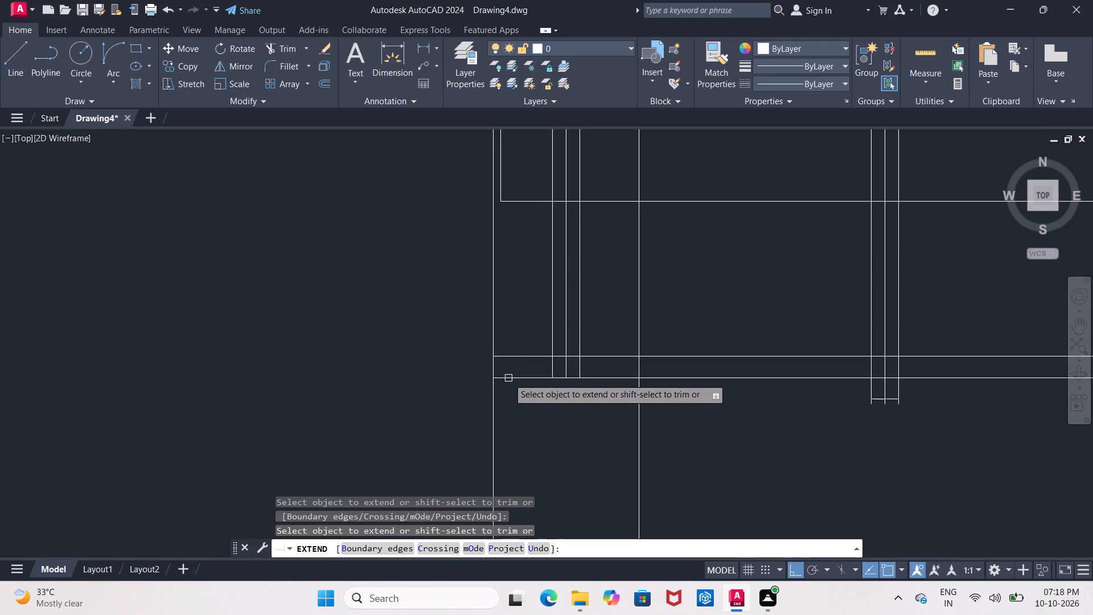
{"action": "key", "text": "Escape"}
Trim the outer 2' offset line above and below the 7" footing strip, and the inner offset line below it.
{"action": "type", "text": "tr"}
{"action": "key", "text": "Return"}
{"action": "key", "text": "Return"}
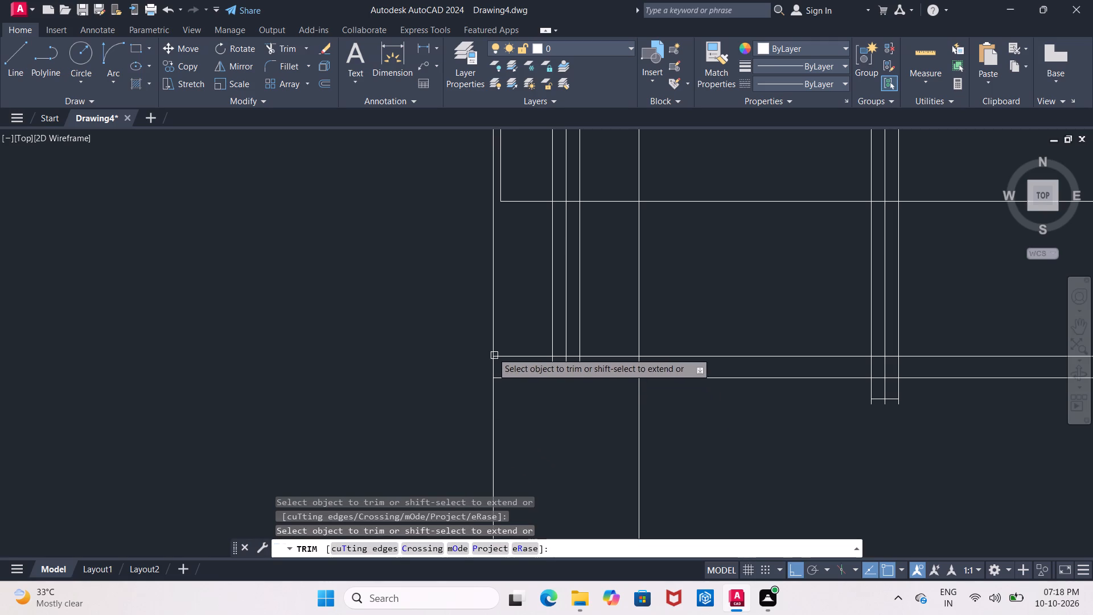
{"action": "left_click", "coordinate": [494, 331]}
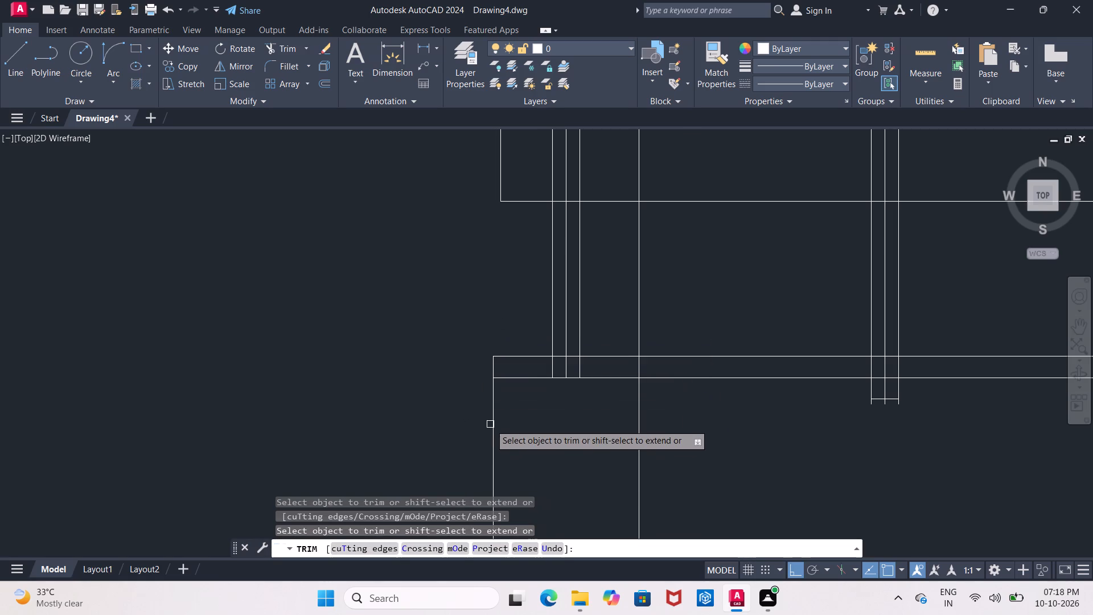
{"action": "left_click", "coordinate": [490, 424]}
{"action": "left_click", "coordinate": [636, 437]}
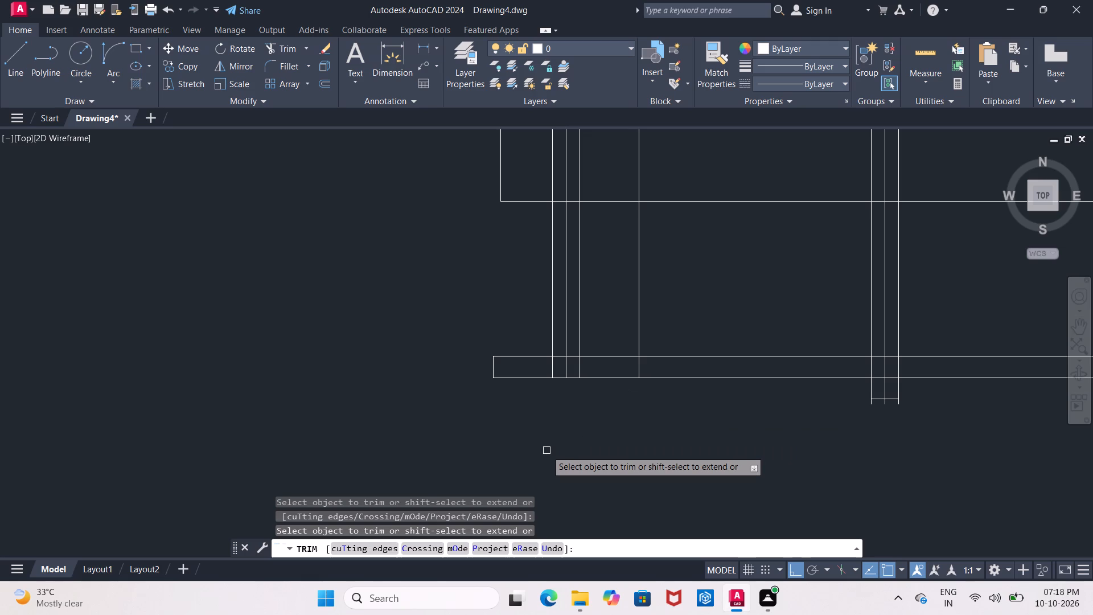
{"action": "key", "text": "Escape"}
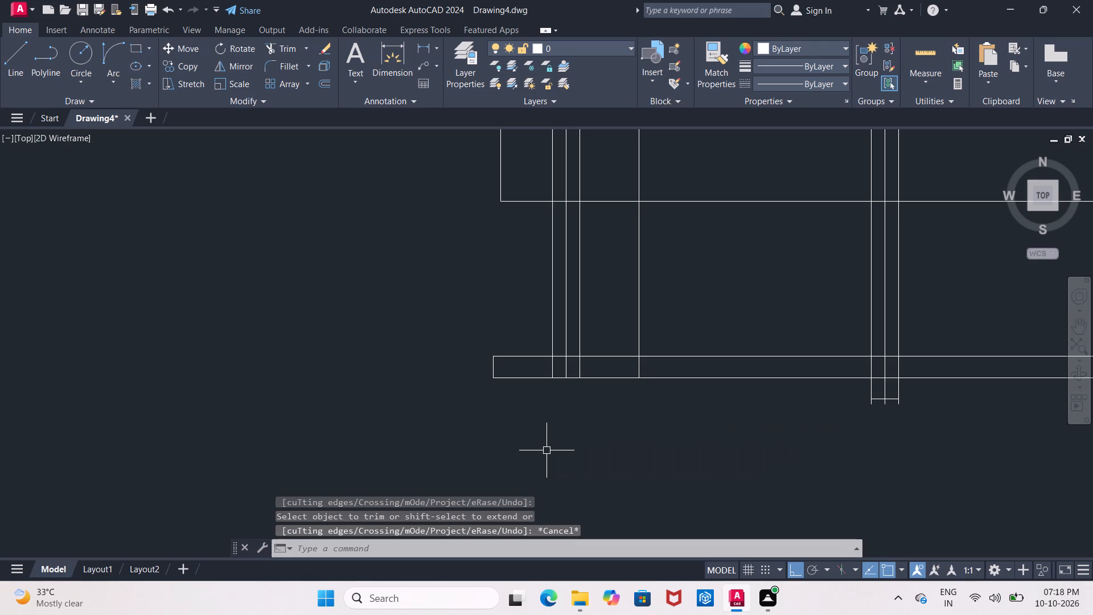
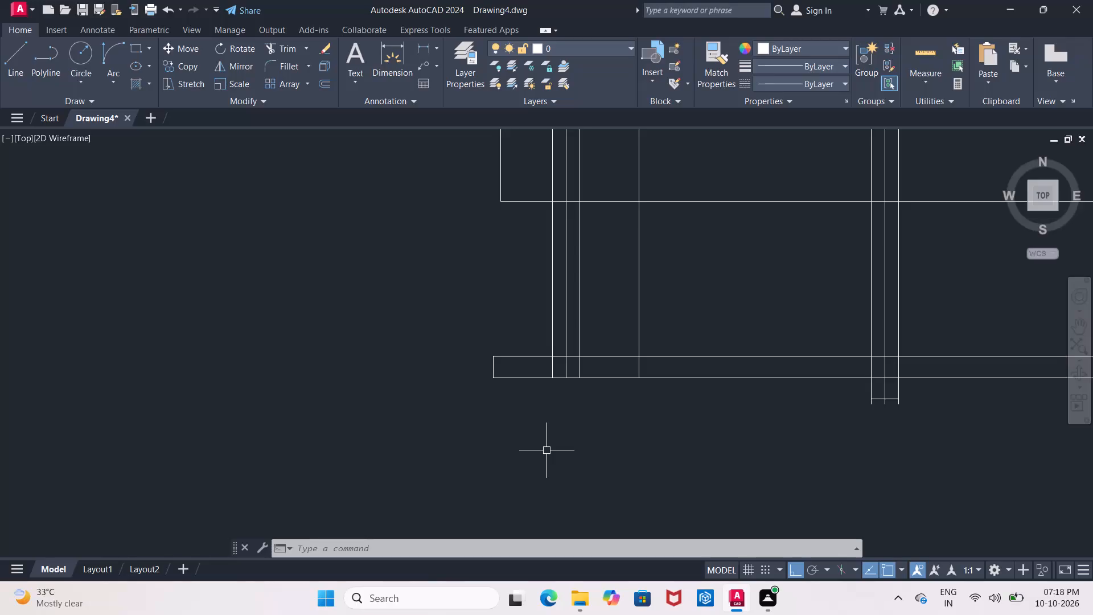
Offset the footing strip's outer end line and the inner 2' offset line 4" inward, toward the leftmost wall.
{"action": "key", "text": "Escape"}
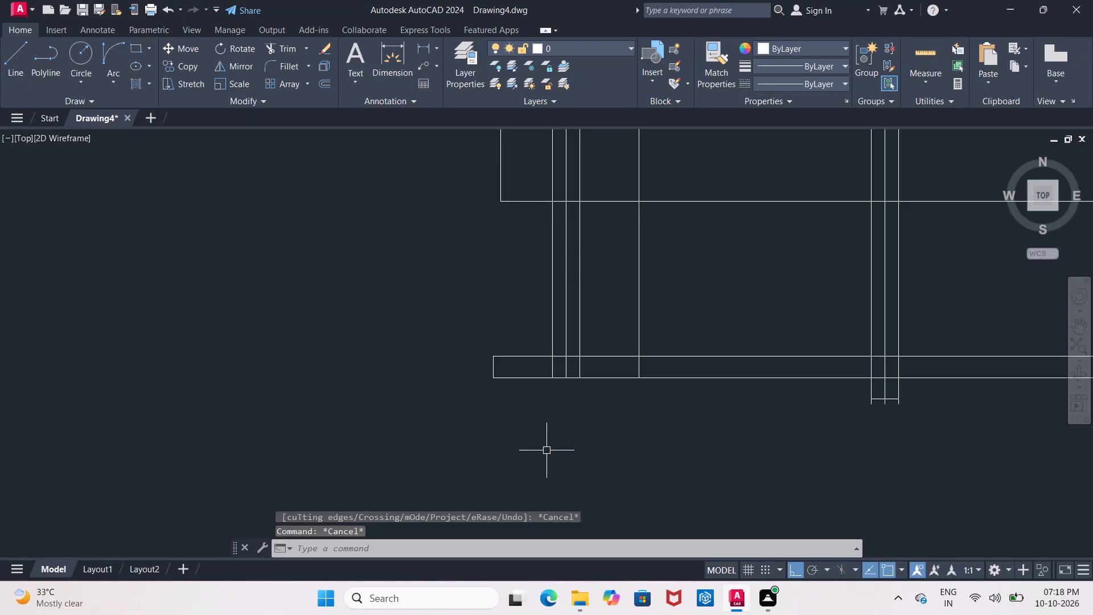
{"action": "key", "text": "o"}
{"action": "key", "text": "Return"}
{"action": "type", "text": "4\""}
{"action": "key", "text": "Return"}
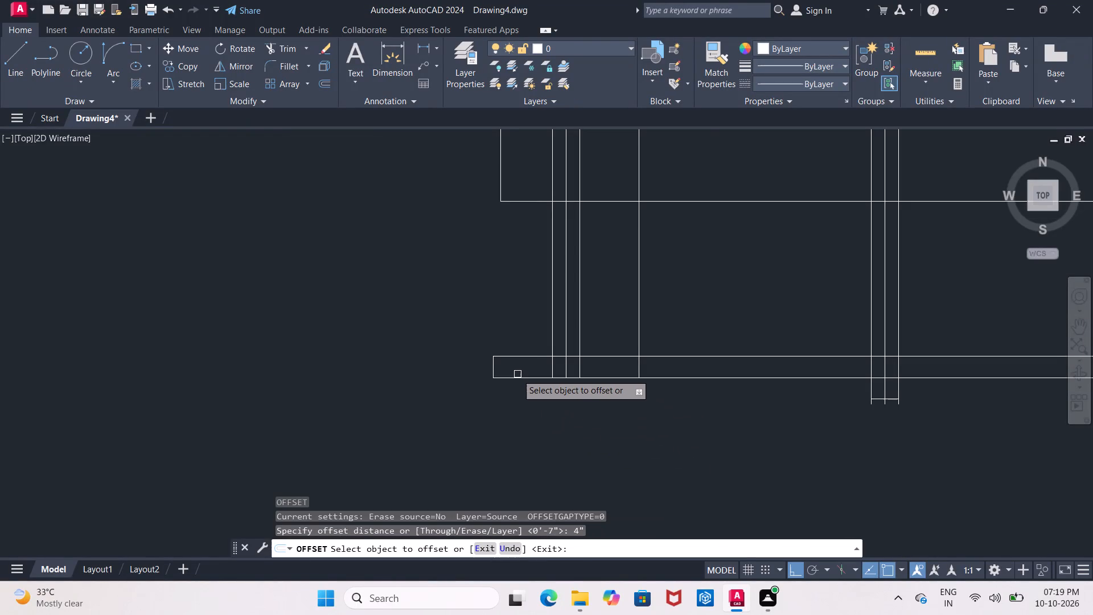
{"action": "scroll", "coordinate": [517, 374], "scroll_direction": "up", "scroll_amount": 1}
{"action": "left_click", "coordinate": [476, 363]}
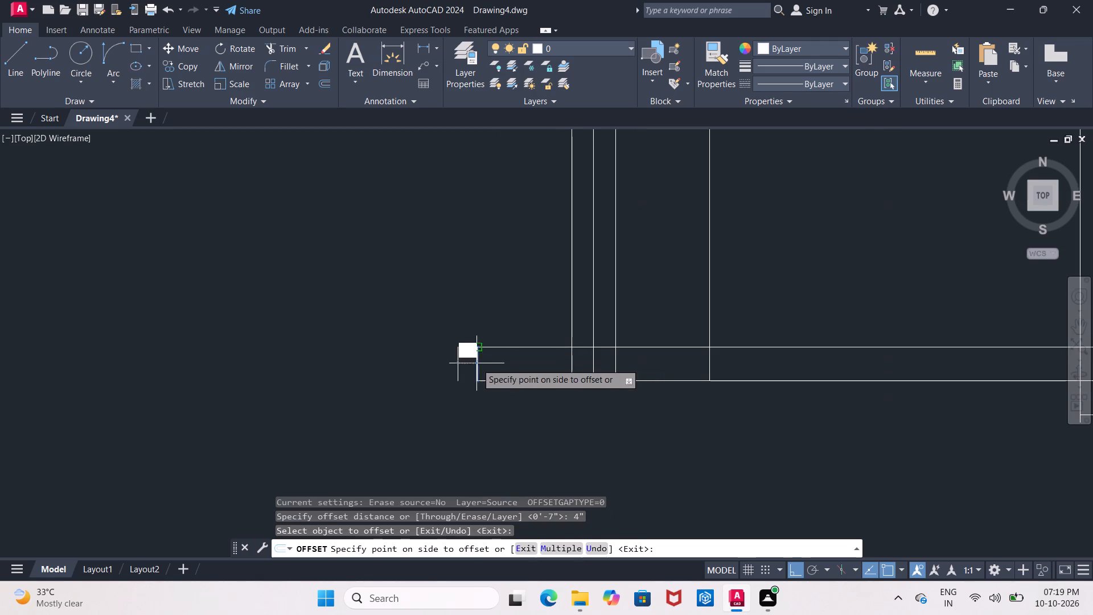
{"action": "left_click", "coordinate": [516, 366]}
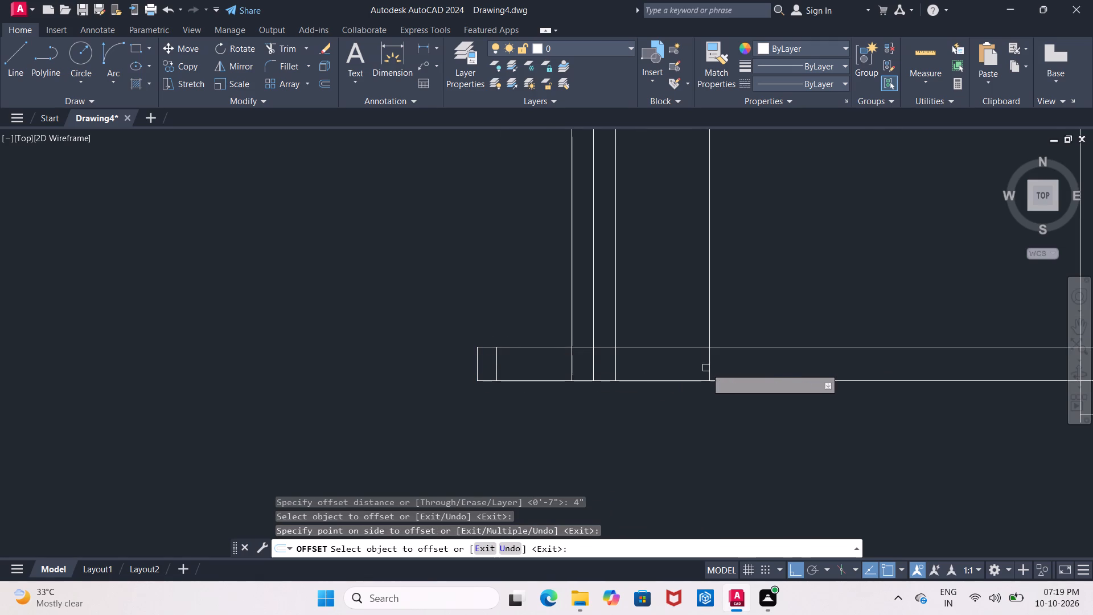
{"action": "left_click", "coordinate": [708, 368]}
{"action": "left_click", "coordinate": [661, 365]}
{"action": "middle_click_drag", "start_coordinate": [661, 365], "coordinate": [660, 389]}
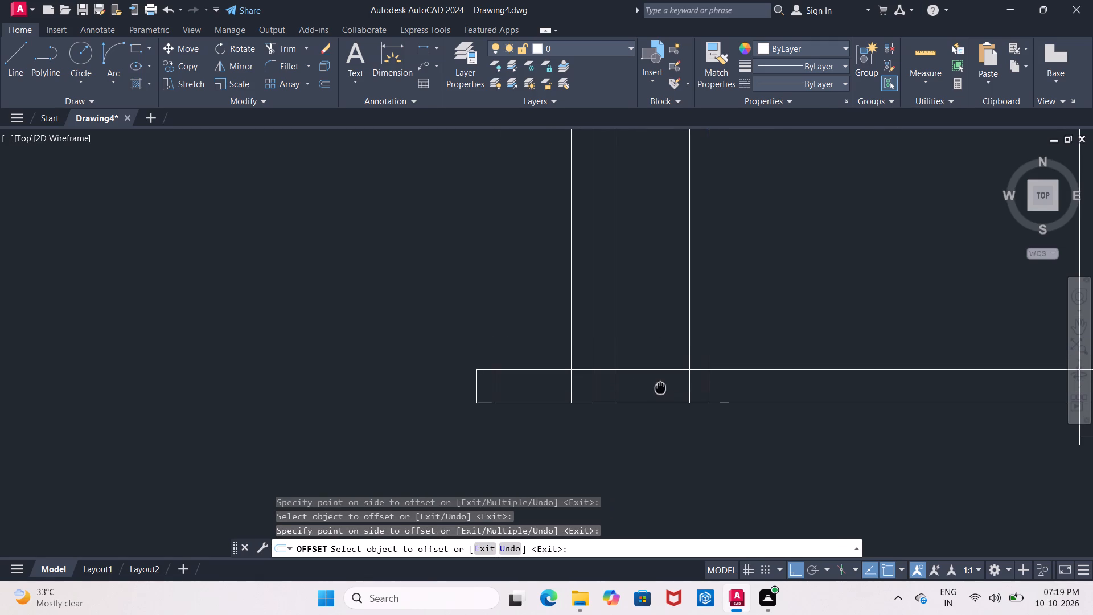
{"action": "middle_click_drag", "start_coordinate": [660, 389], "coordinate": [660, 391]}
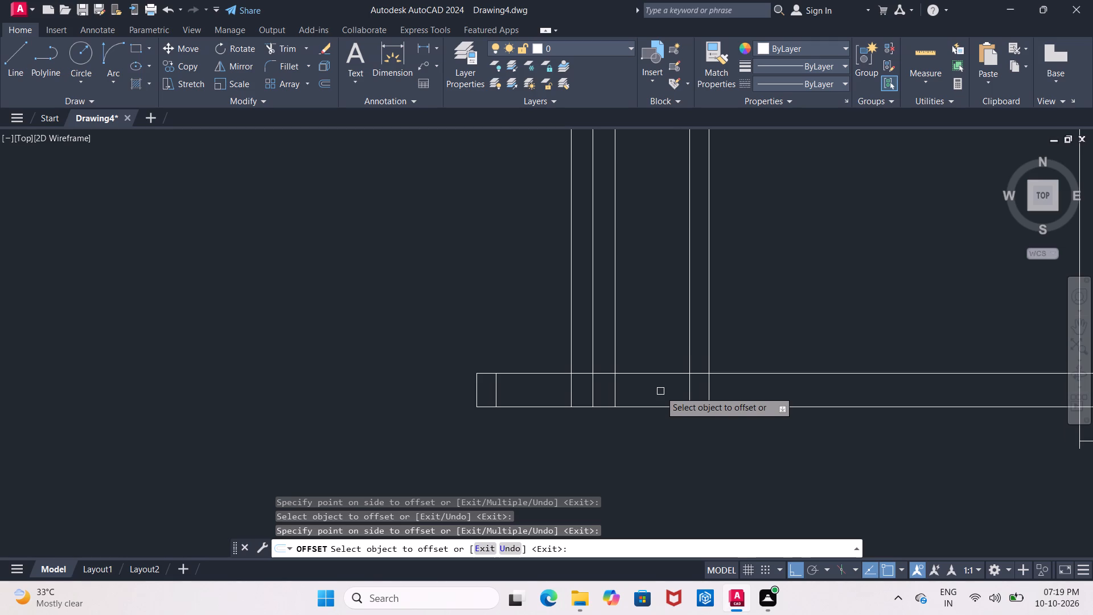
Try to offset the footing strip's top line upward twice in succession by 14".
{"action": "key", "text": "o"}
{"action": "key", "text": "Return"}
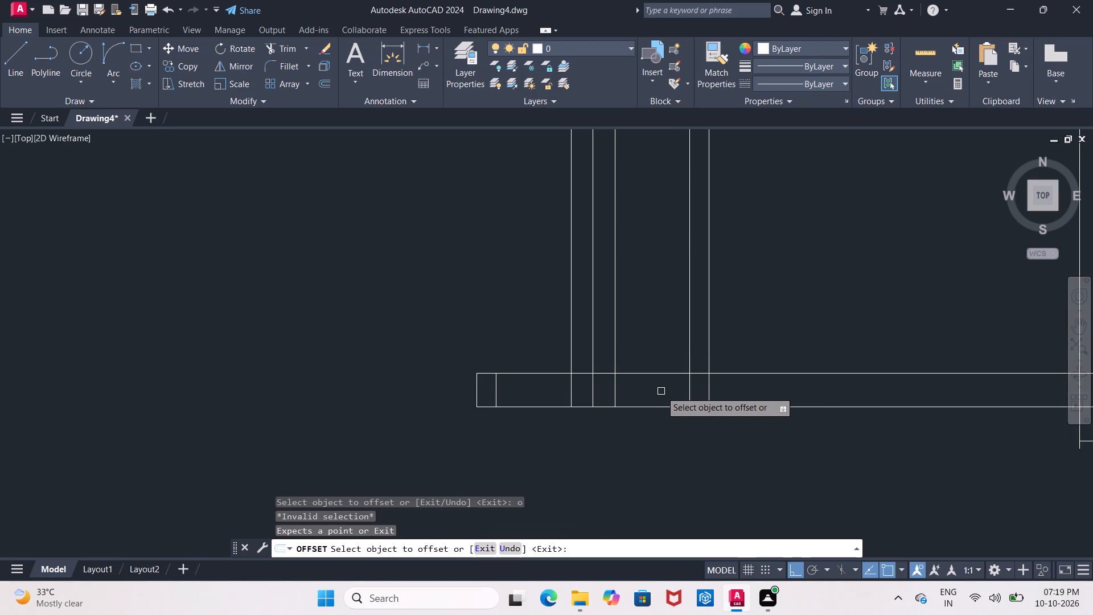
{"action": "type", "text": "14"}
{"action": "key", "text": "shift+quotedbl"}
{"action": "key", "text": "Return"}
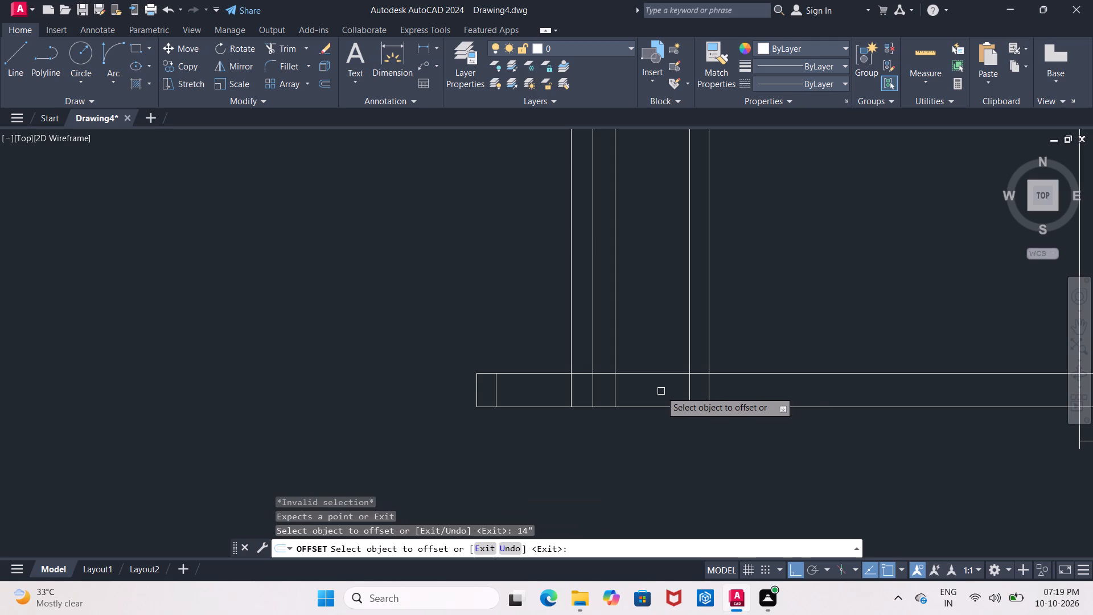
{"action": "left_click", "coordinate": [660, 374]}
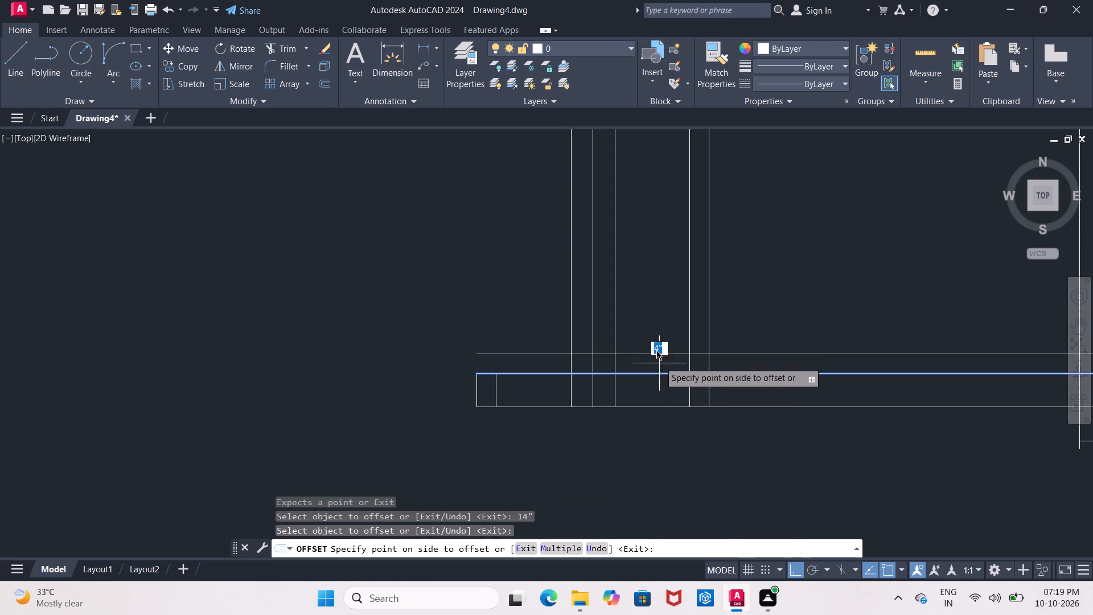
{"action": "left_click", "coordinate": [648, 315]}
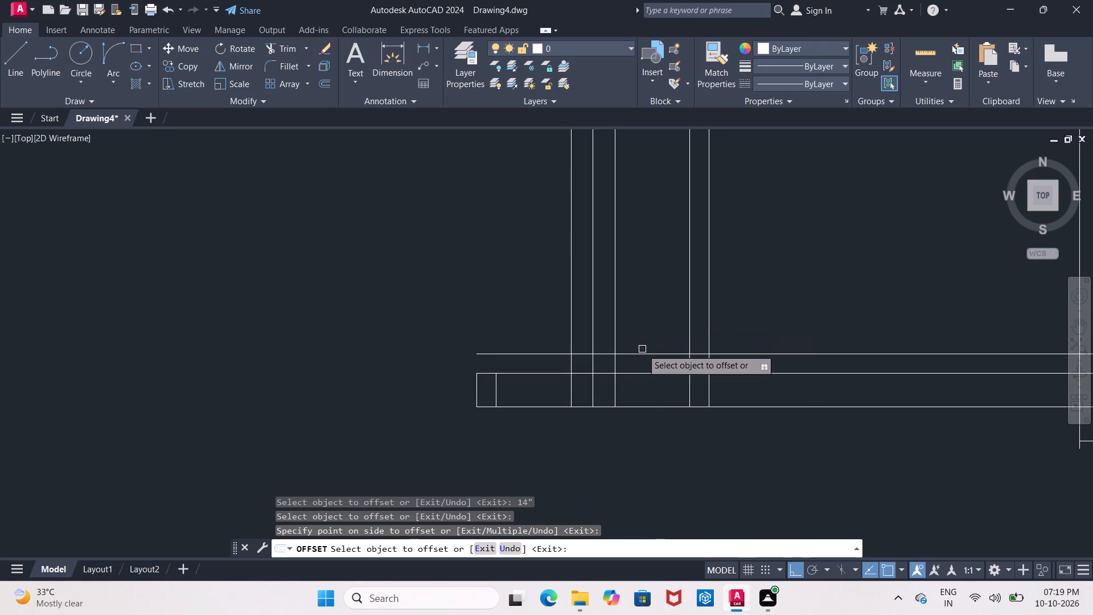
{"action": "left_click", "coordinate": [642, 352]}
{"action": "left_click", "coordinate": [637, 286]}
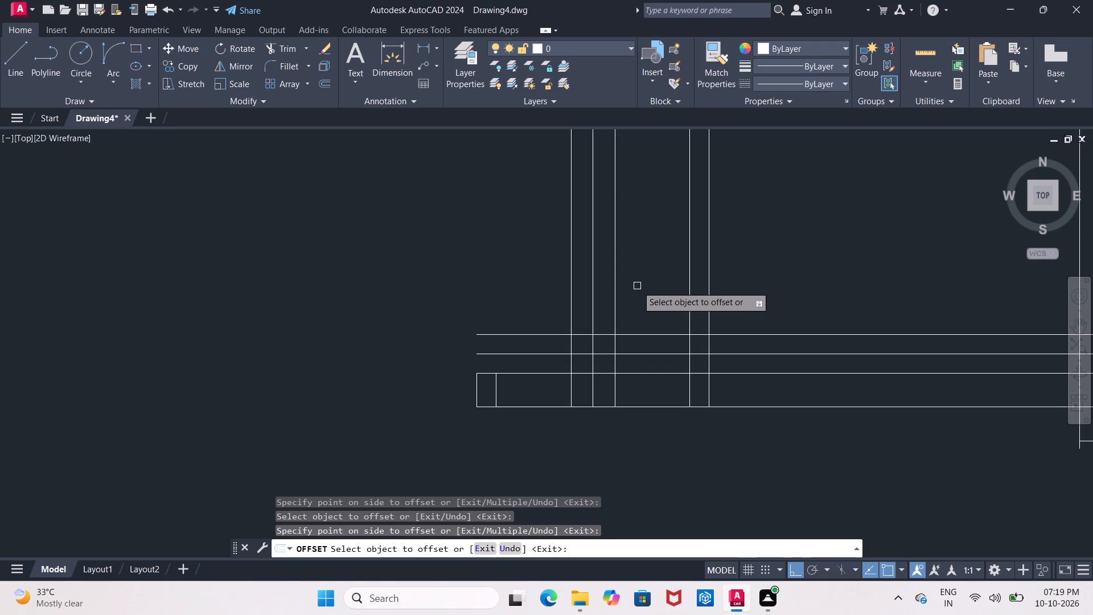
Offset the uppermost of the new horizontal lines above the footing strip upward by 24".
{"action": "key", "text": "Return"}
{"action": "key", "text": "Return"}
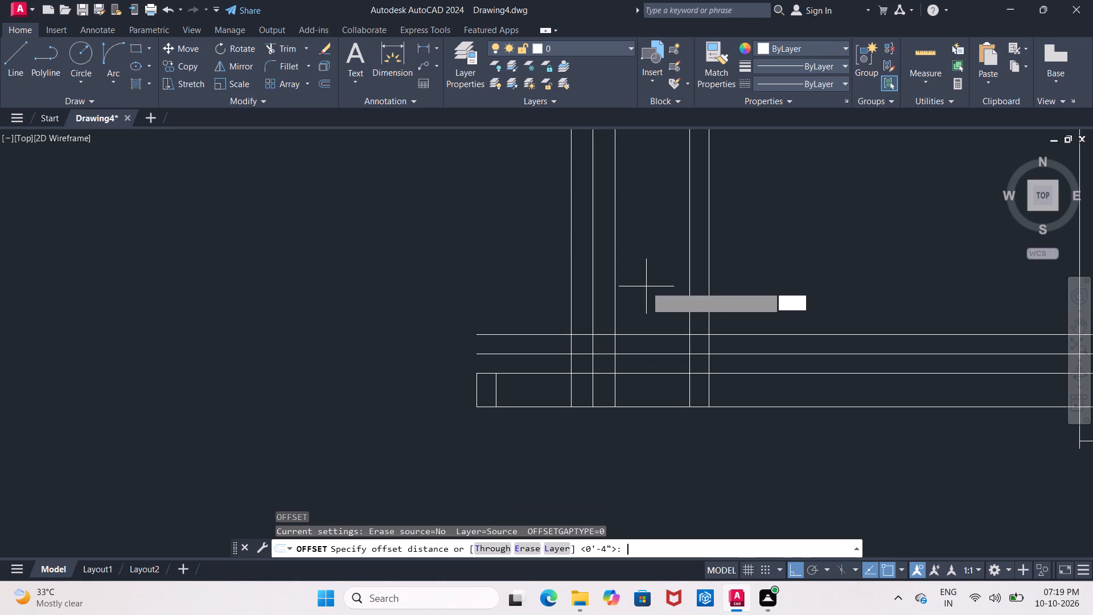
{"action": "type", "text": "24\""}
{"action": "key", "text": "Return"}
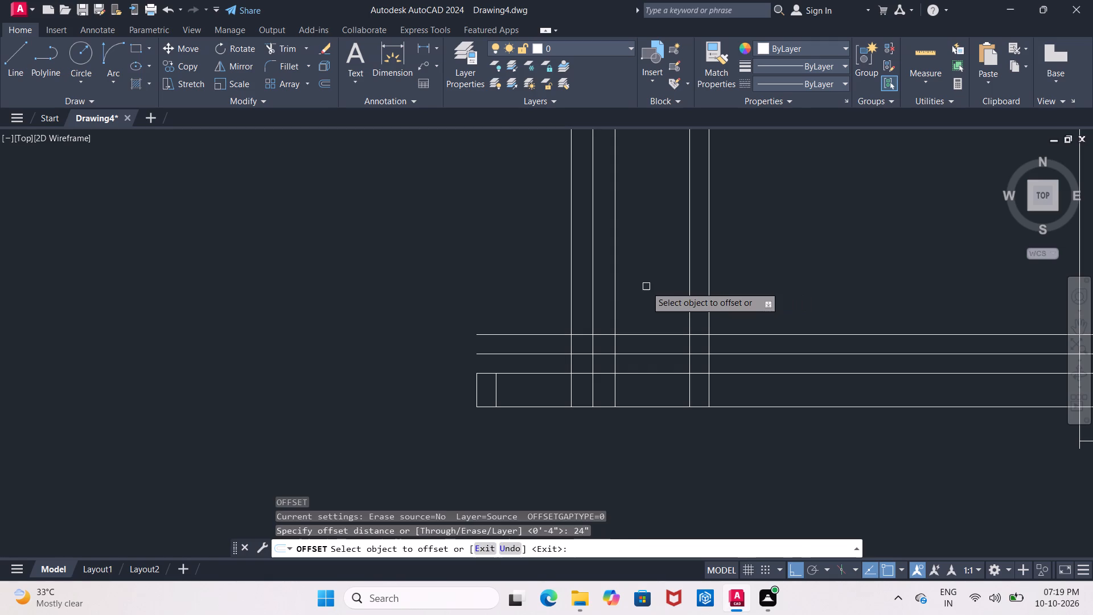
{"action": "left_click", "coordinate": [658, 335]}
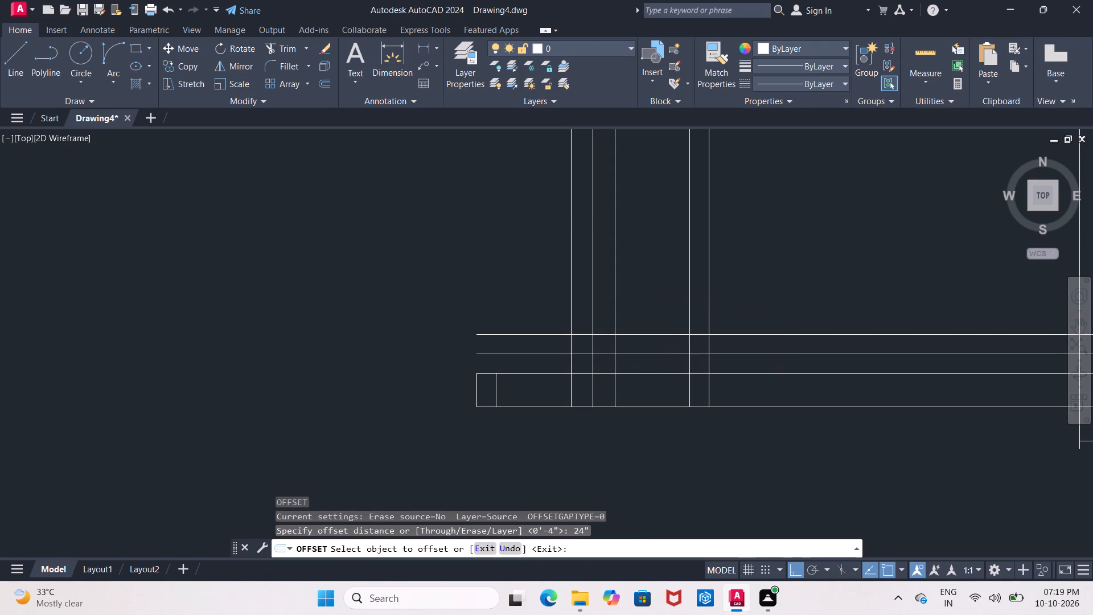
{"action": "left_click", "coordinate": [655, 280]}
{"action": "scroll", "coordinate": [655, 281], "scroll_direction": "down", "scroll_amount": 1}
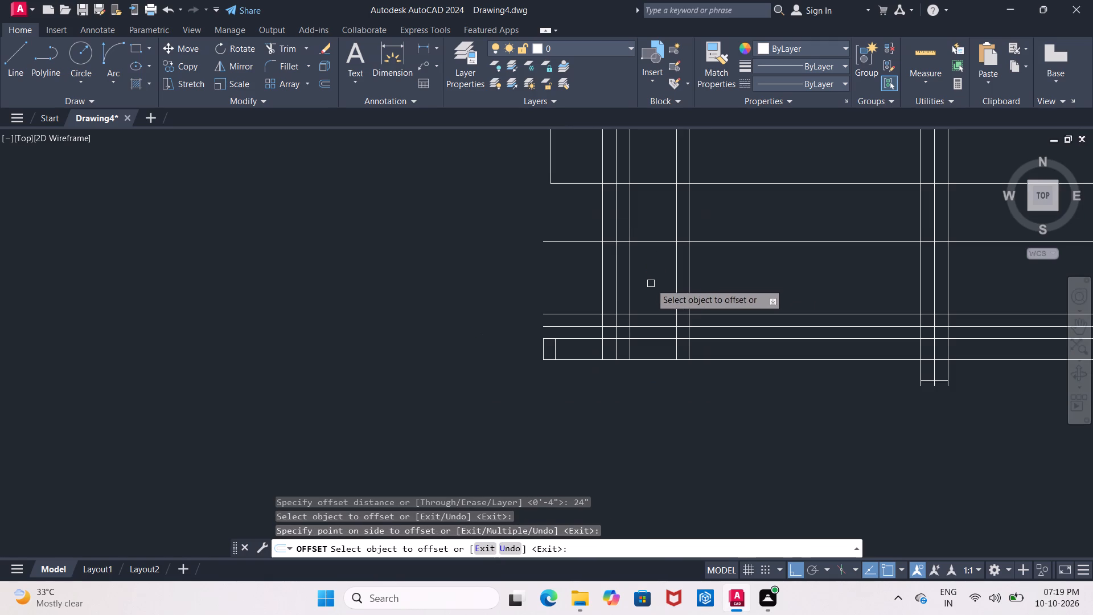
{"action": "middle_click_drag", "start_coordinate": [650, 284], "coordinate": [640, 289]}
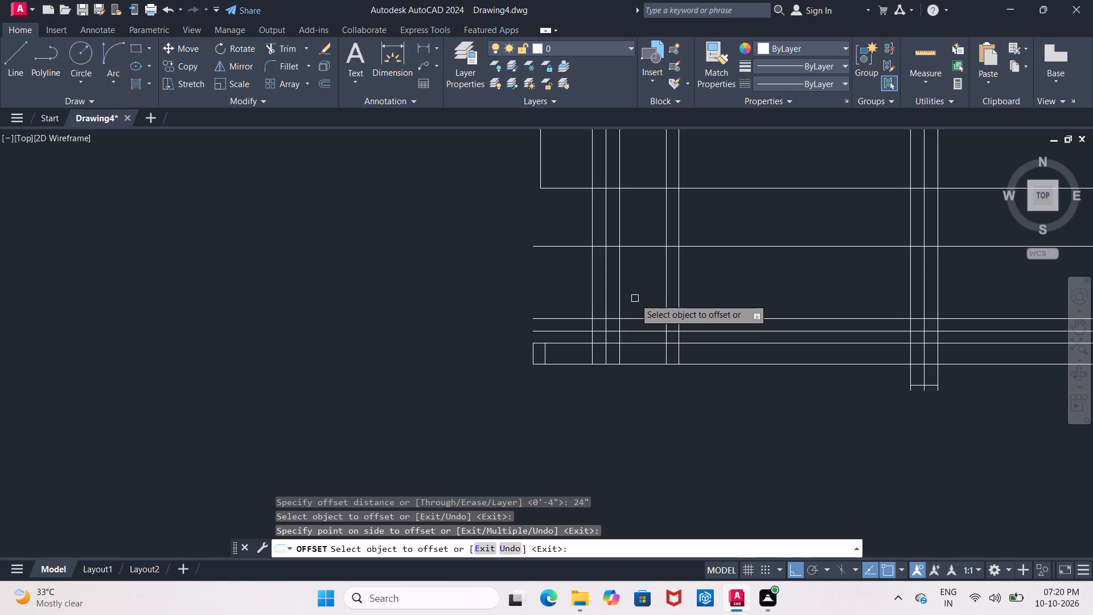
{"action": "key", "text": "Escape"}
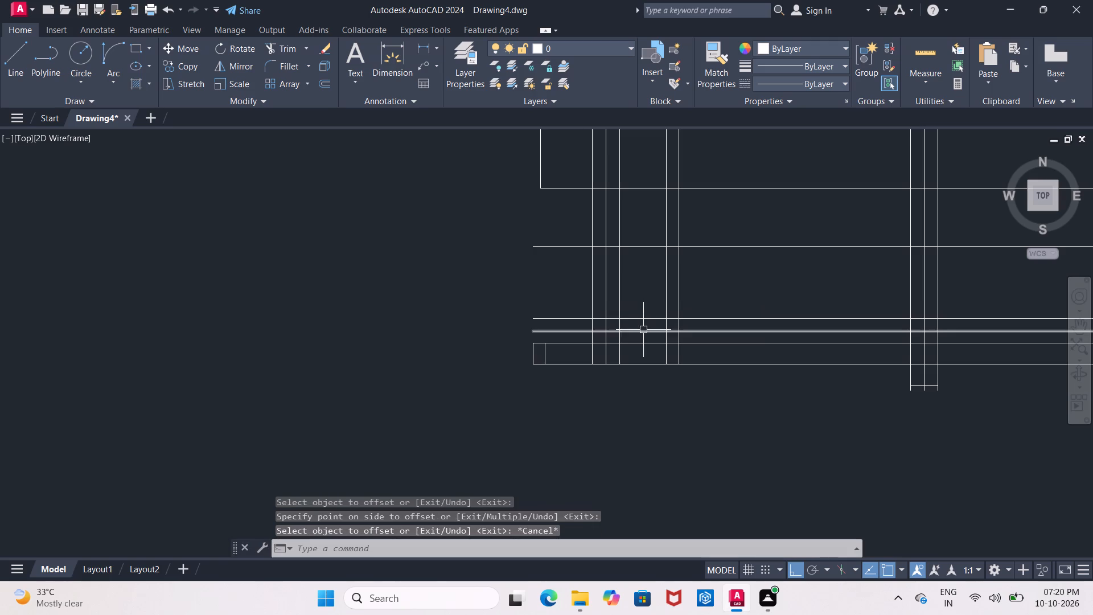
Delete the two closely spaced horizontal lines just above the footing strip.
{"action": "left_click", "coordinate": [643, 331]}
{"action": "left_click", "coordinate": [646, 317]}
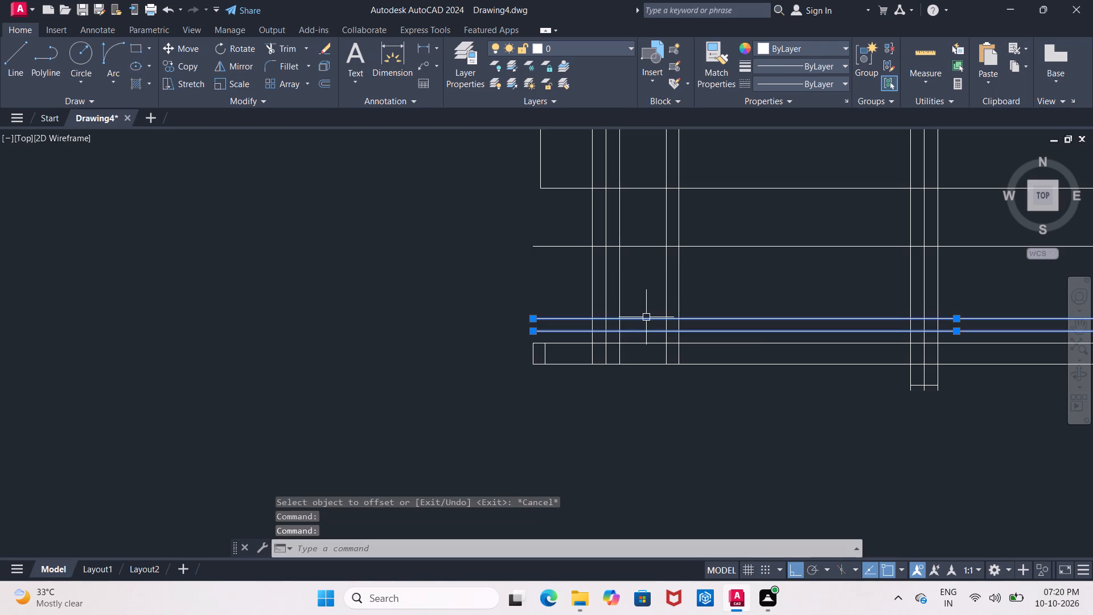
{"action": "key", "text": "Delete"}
Offset the footing strip's top line upward by 14", and offset the resulting line another 14" upward.
{"action": "key", "text": "o"}
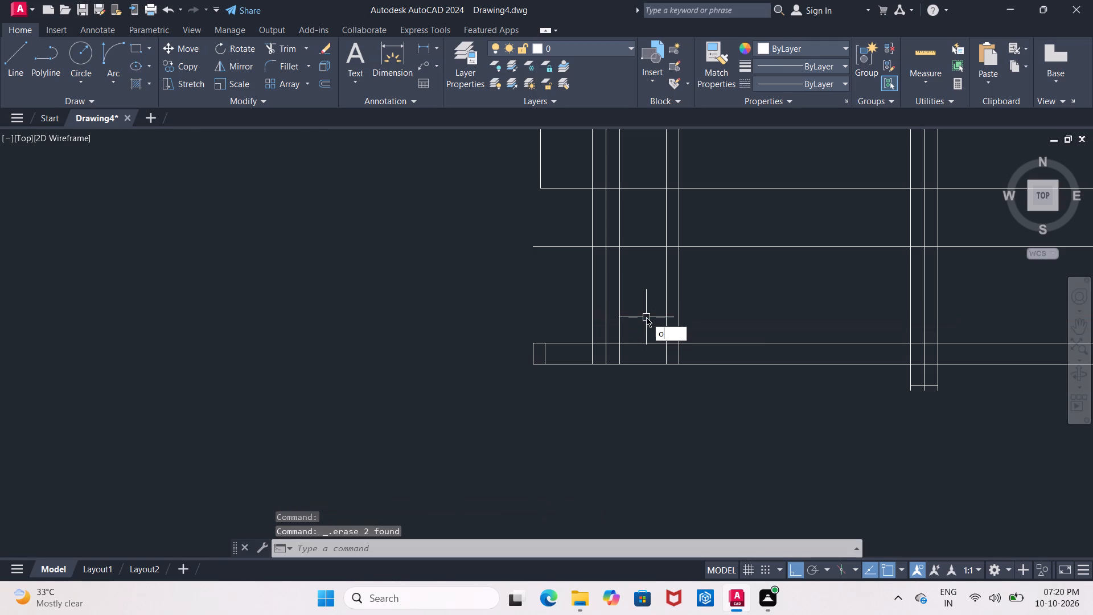
{"action": "key", "text": "Return"}
{"action": "type", "text": "14\""}
{"action": "key", "text": "Return"}
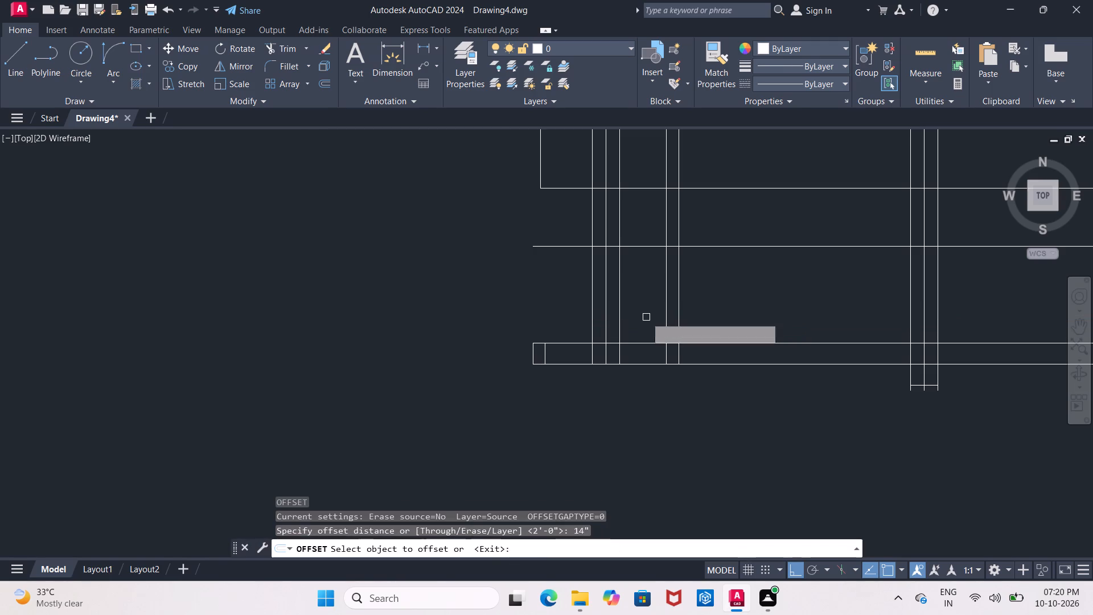
{"action": "left_click", "coordinate": [644, 341]}
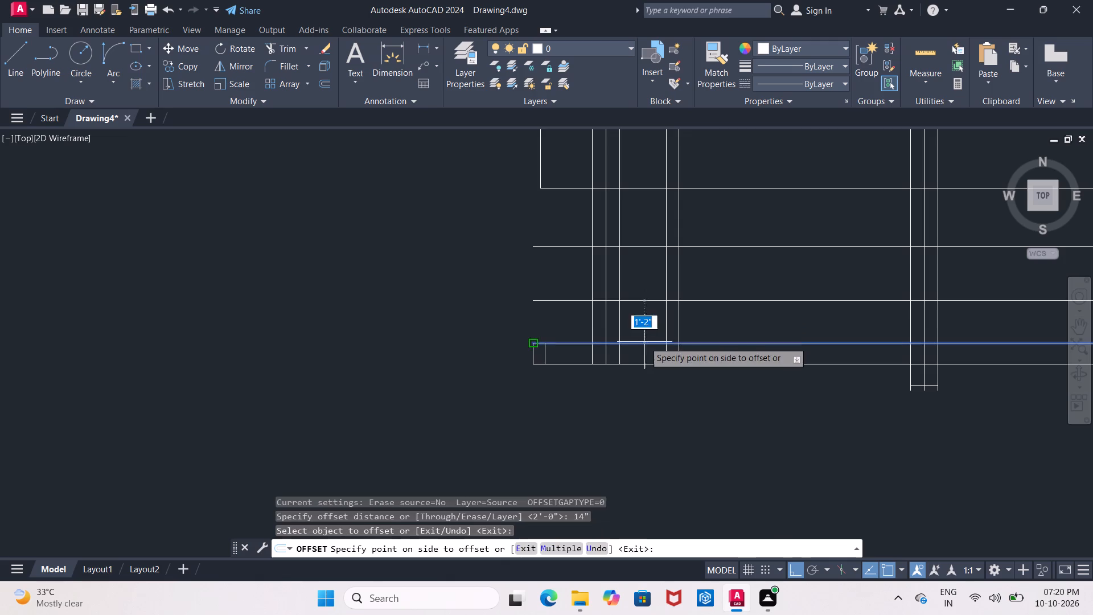
{"action": "left_click", "coordinate": [639, 320]}
{"action": "left_click", "coordinate": [635, 301]}
{"action": "left_click", "coordinate": [636, 282]}
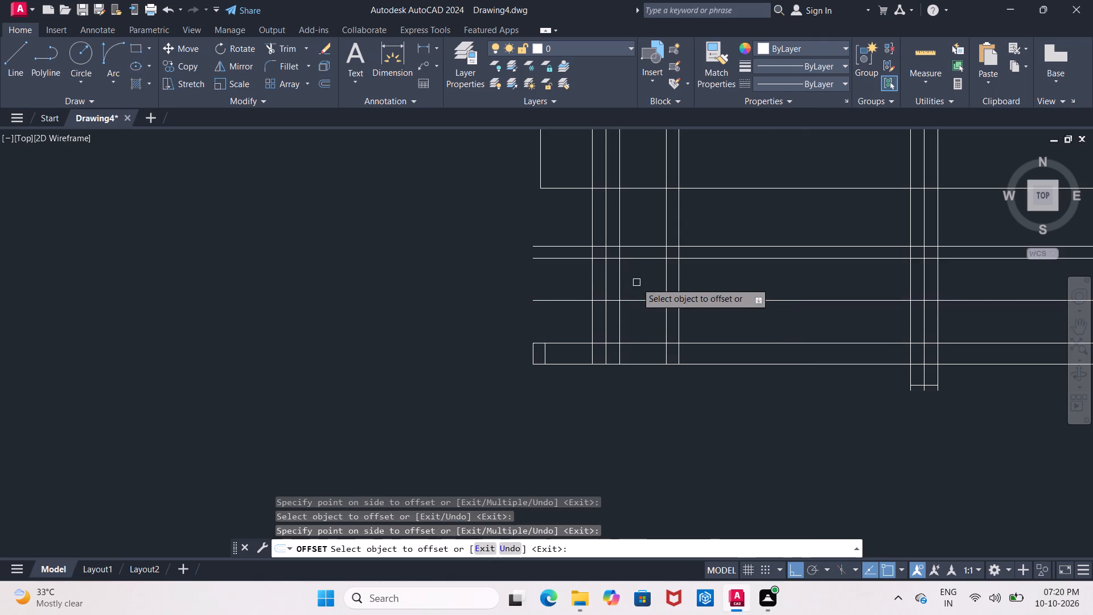
{"action": "middle_click_drag", "start_coordinate": [622, 298], "coordinate": [620, 306]}
{"action": "middle_click_drag", "start_coordinate": [632, 285], "coordinate": [614, 310]}
{"action": "scroll", "coordinate": [621, 304], "scroll_direction": "up", "scroll_amount": 1}
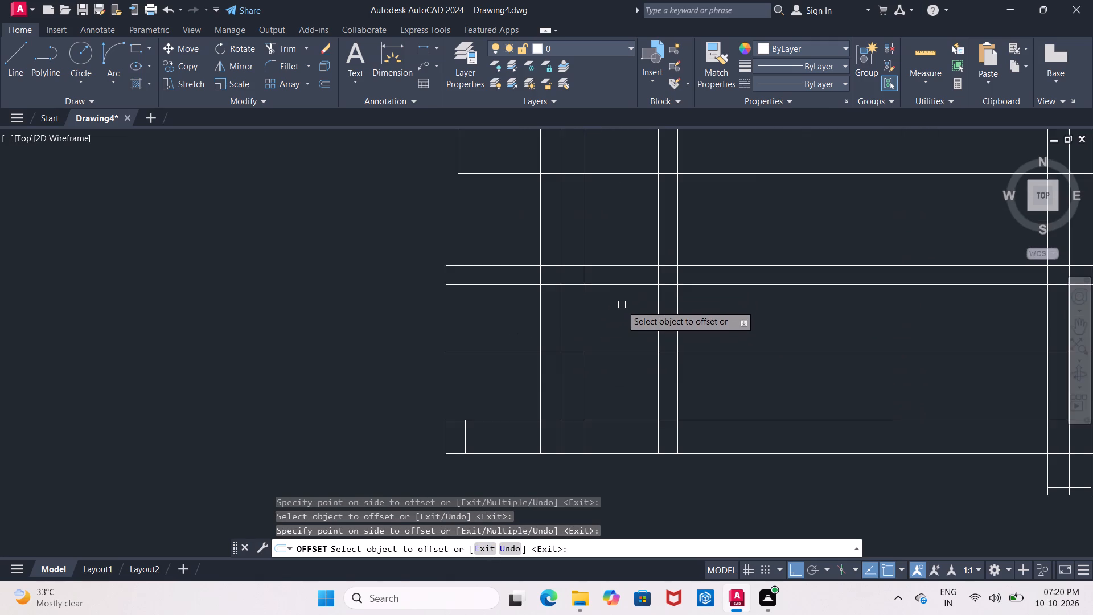
{"action": "scroll", "coordinate": [622, 305], "scroll_direction": "up", "scroll_amount": 1}
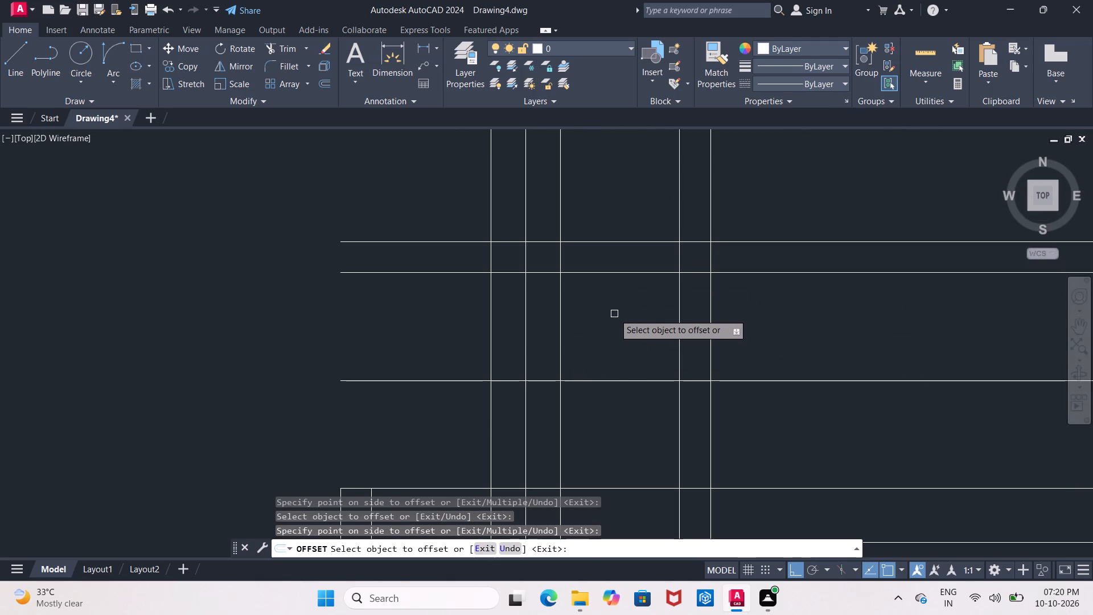
{"action": "key", "text": "Escape"}
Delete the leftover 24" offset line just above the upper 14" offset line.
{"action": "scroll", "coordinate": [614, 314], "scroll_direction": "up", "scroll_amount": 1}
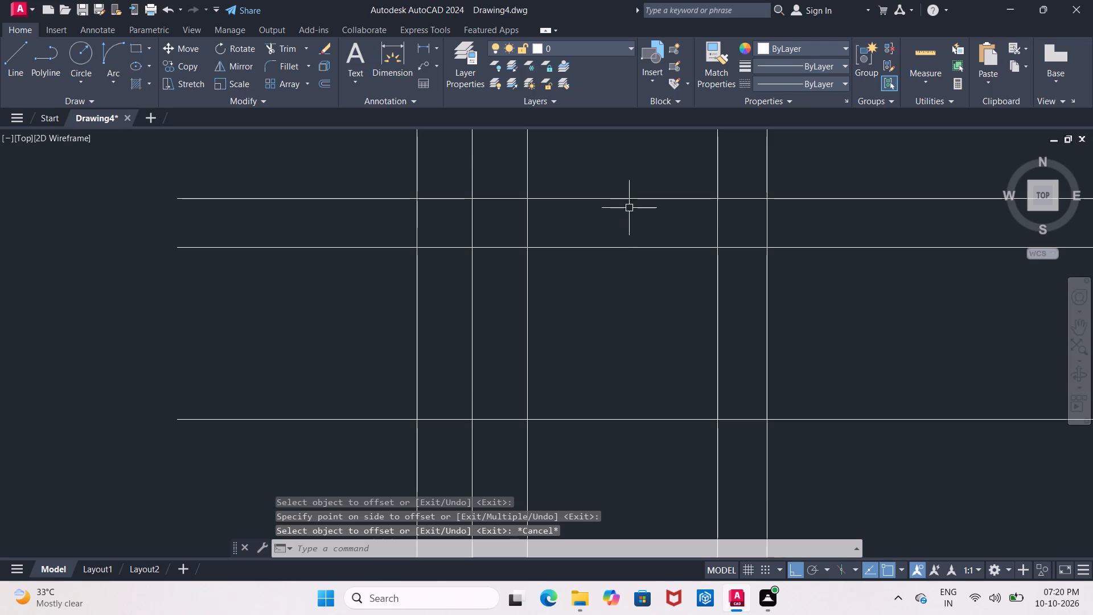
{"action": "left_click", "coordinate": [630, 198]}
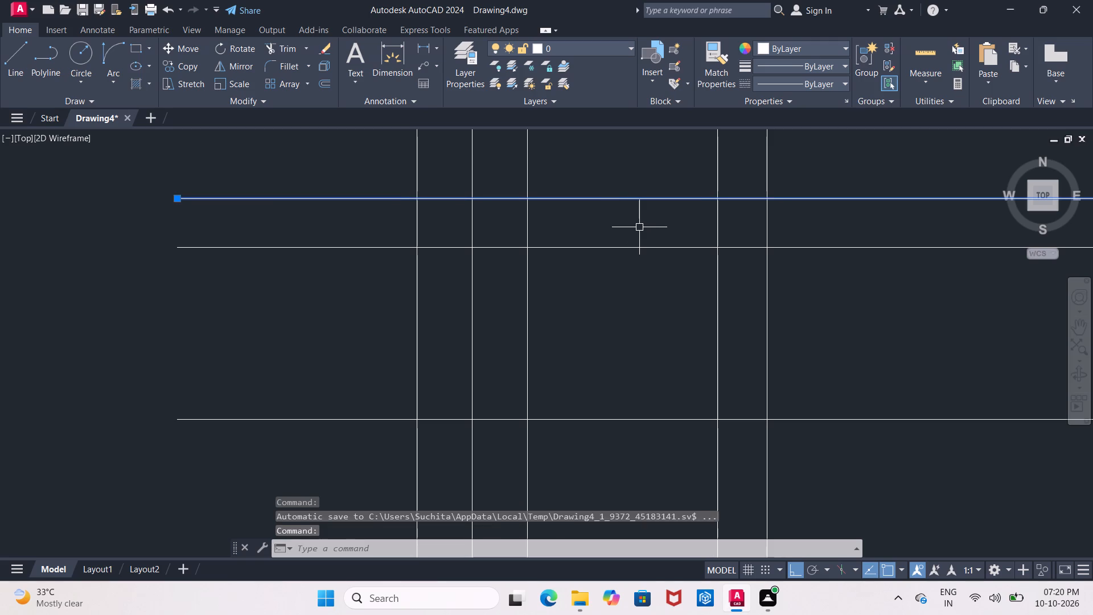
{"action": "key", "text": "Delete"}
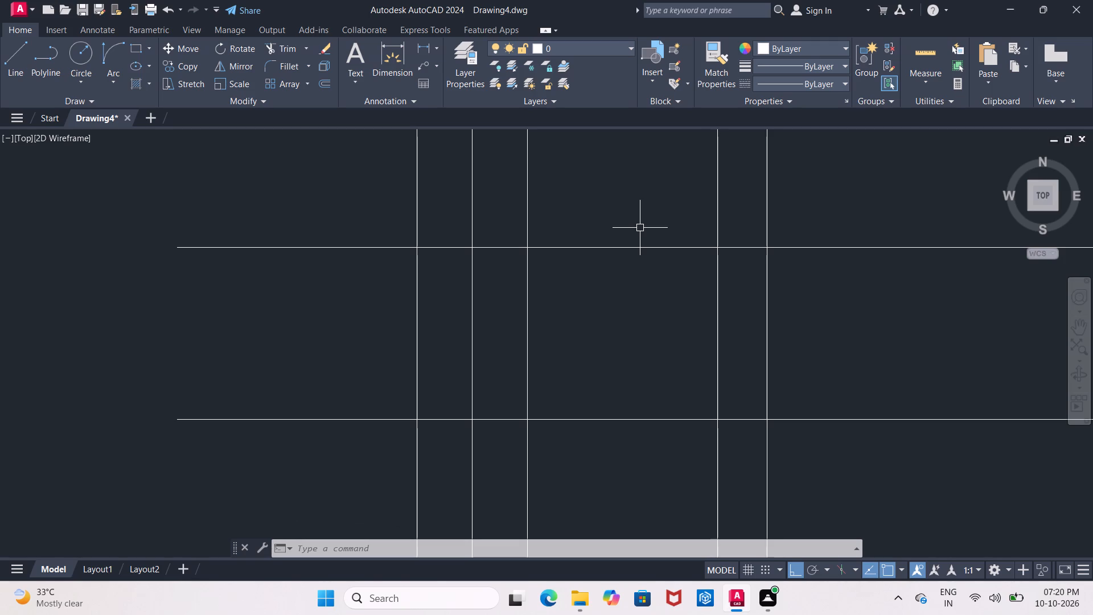
Offset the upper 14" foundation line upward by 24".
{"action": "key", "text": "o"}
{"action": "key", "text": "Return"}
{"action": "type", "text": "24"}
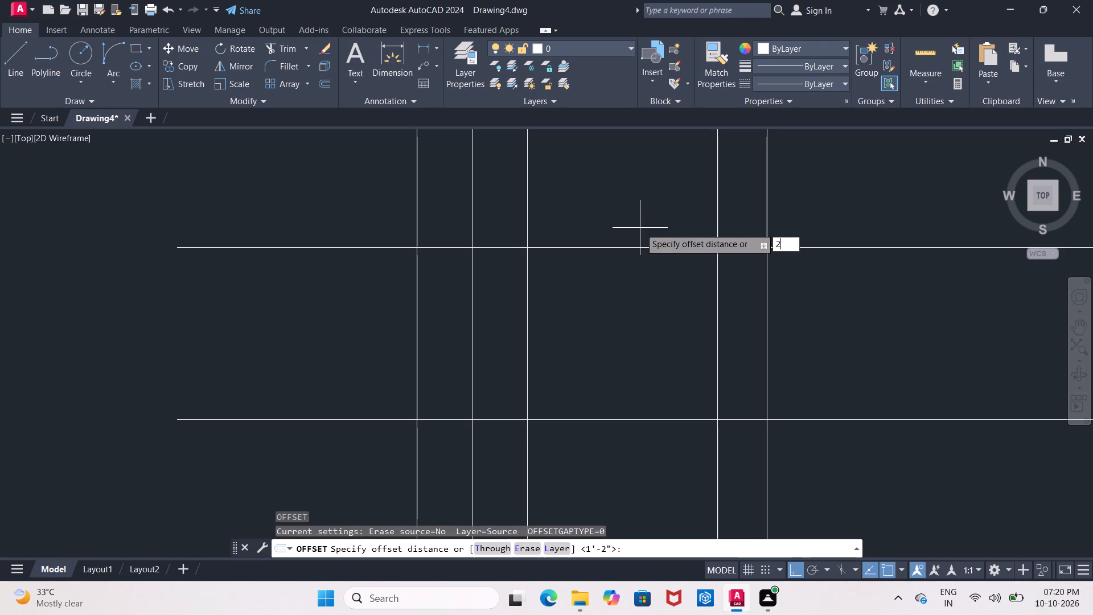
{"action": "key", "text": "shift+quotedbl"}
{"action": "key", "text": "Return"}
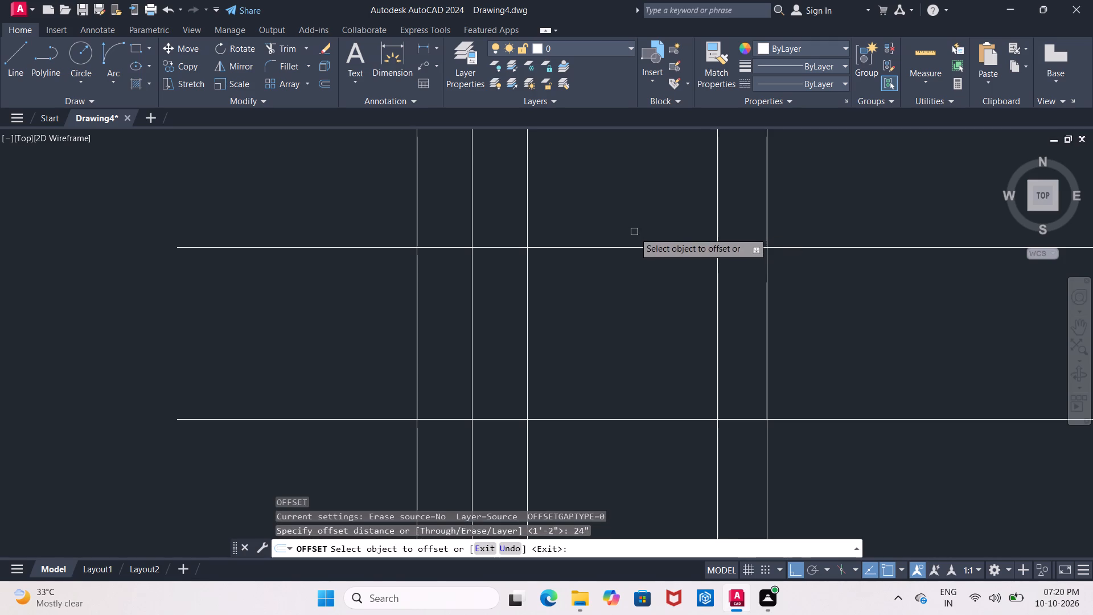
{"action": "left_click", "coordinate": [634, 247]}
{"action": "scroll", "coordinate": [634, 223], "scroll_direction": "down", "scroll_amount": 1}
{"action": "middle_click_drag", "start_coordinate": [634, 223], "coordinate": [585, 290]}
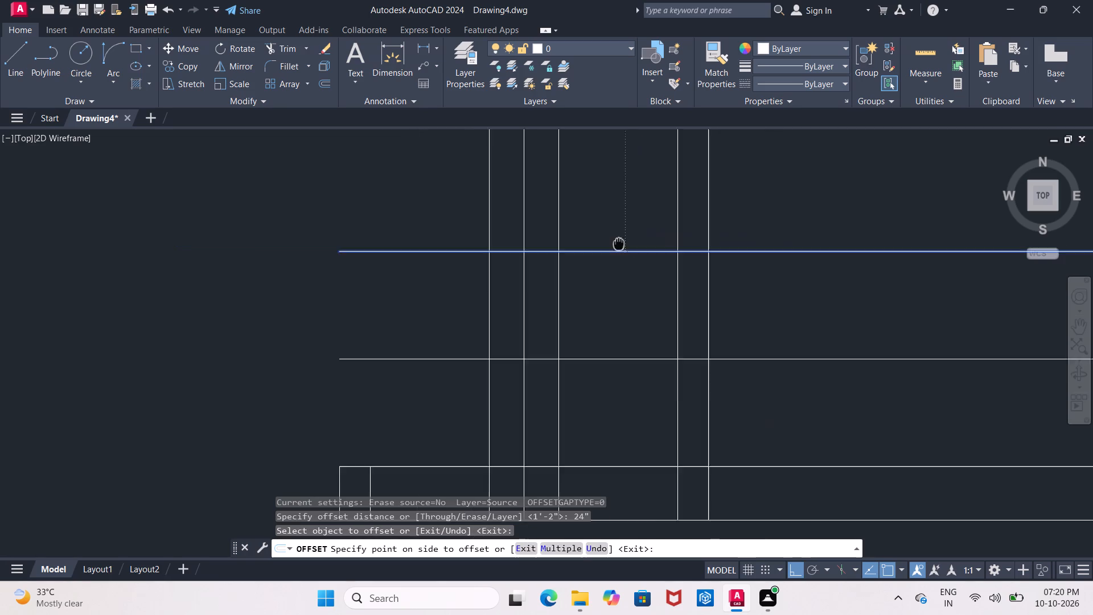
{"action": "middle_click_drag", "start_coordinate": [585, 290], "coordinate": [536, 371]}
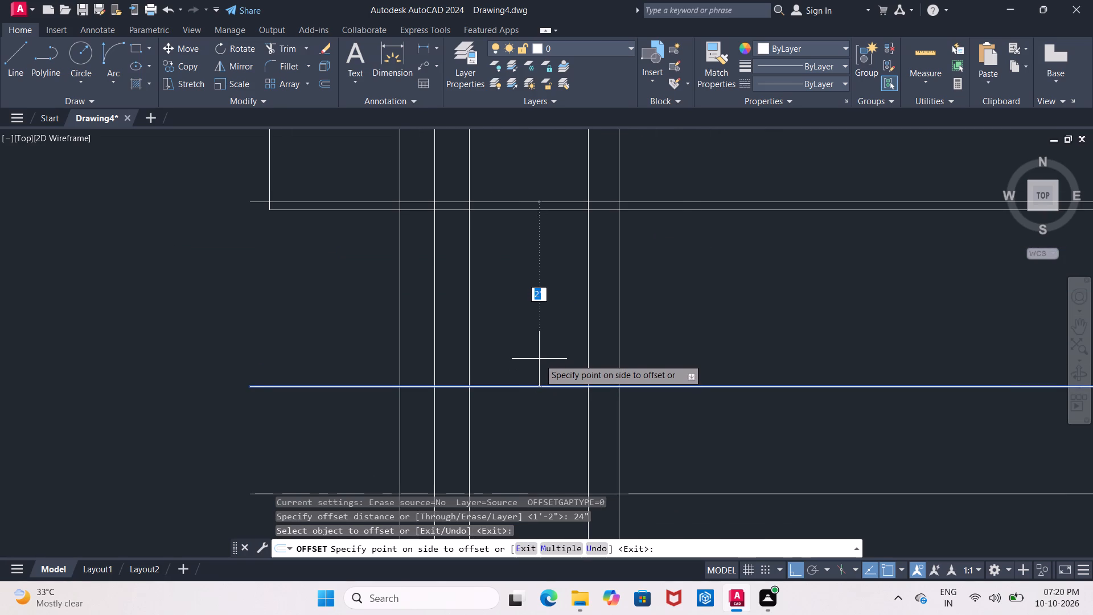
{"action": "left_click", "coordinate": [539, 359]}
{"action": "scroll", "coordinate": [541, 360], "scroll_direction": "down", "scroll_amount": 1}
{"action": "middle_click_drag", "start_coordinate": [541, 360], "coordinate": [546, 317]}
{"action": "key", "text": "Escape"}
{"action": "middle_click_drag", "start_coordinate": [527, 441], "coordinate": [556, 355]}
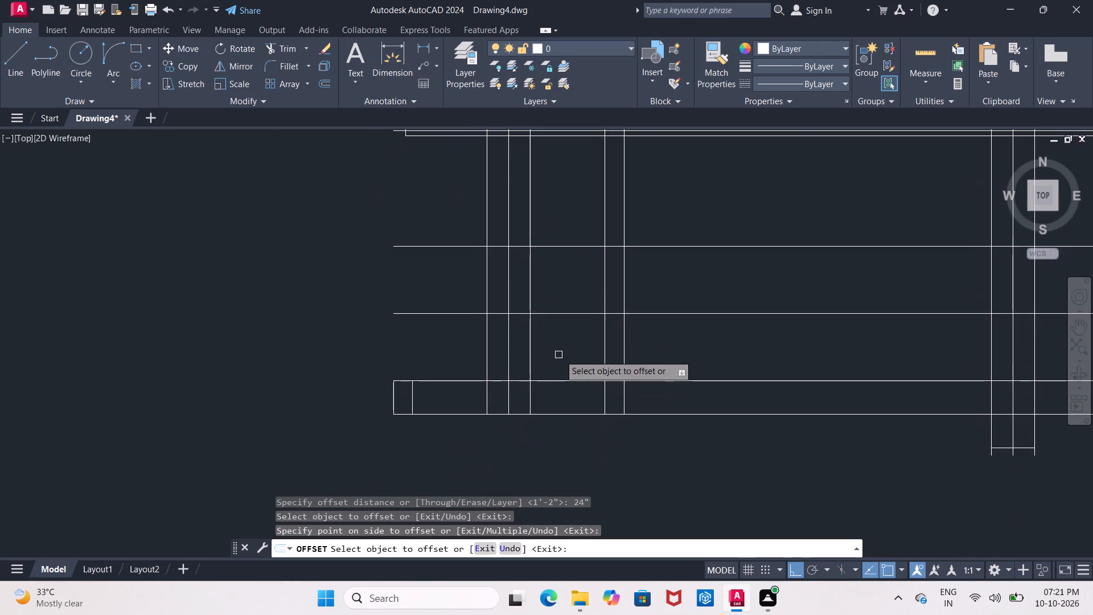
{"action": "key", "text": "Escape"}
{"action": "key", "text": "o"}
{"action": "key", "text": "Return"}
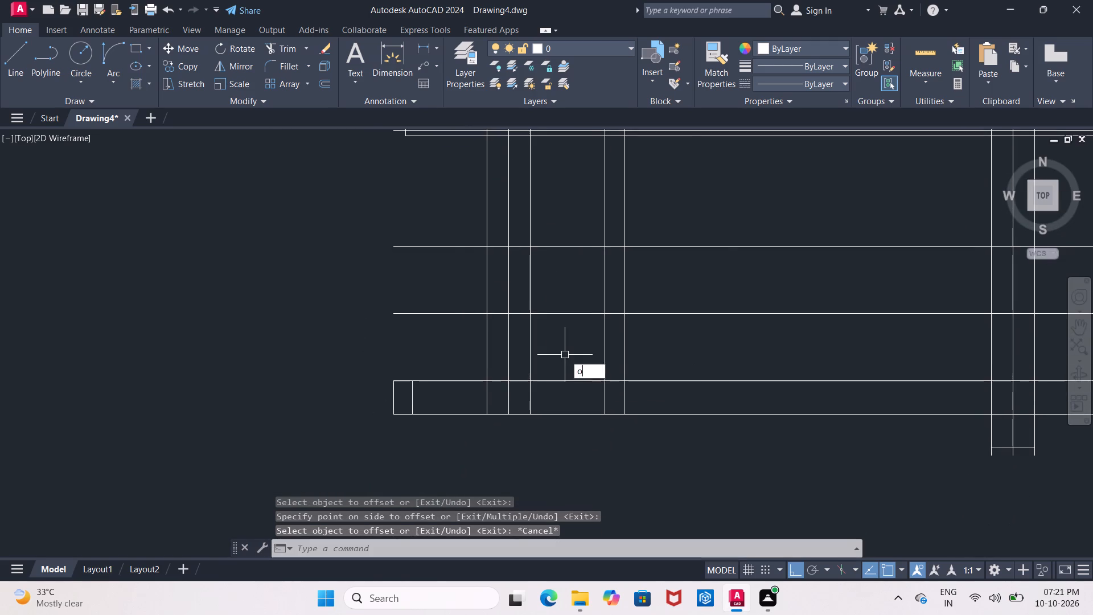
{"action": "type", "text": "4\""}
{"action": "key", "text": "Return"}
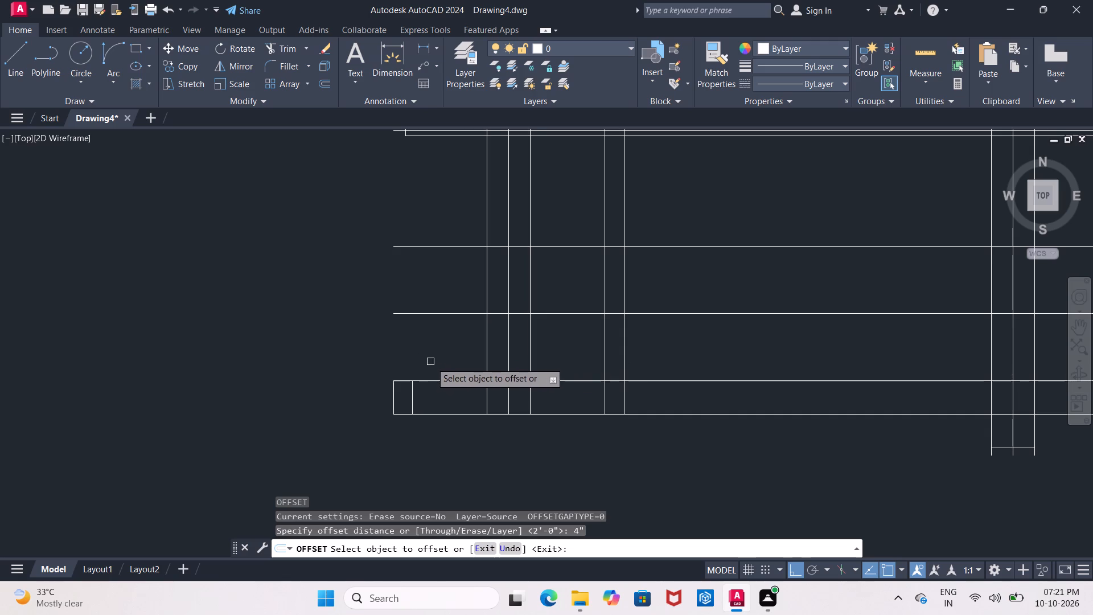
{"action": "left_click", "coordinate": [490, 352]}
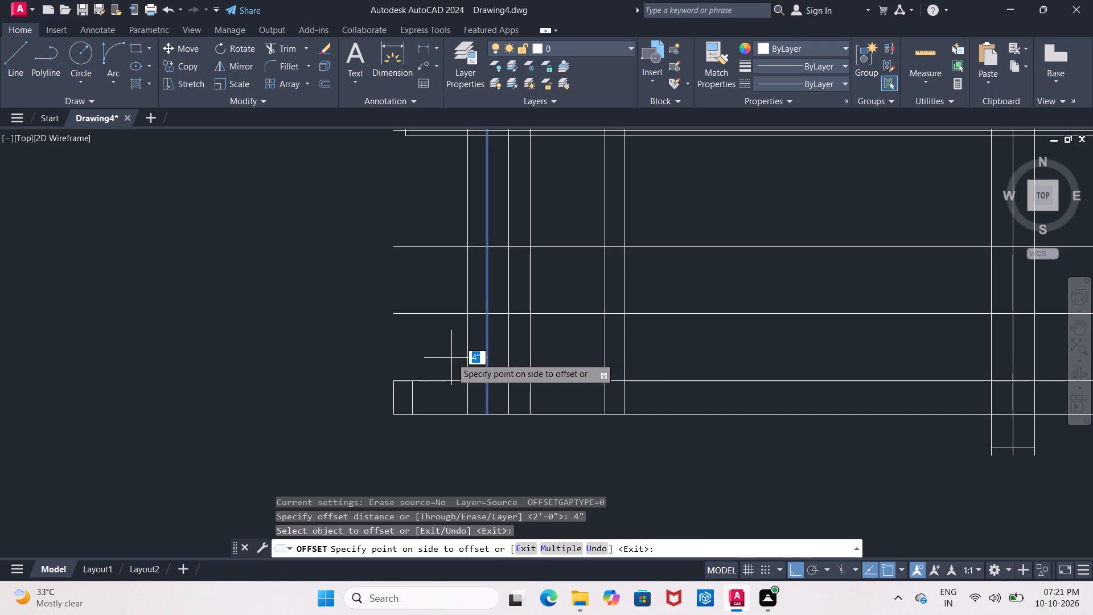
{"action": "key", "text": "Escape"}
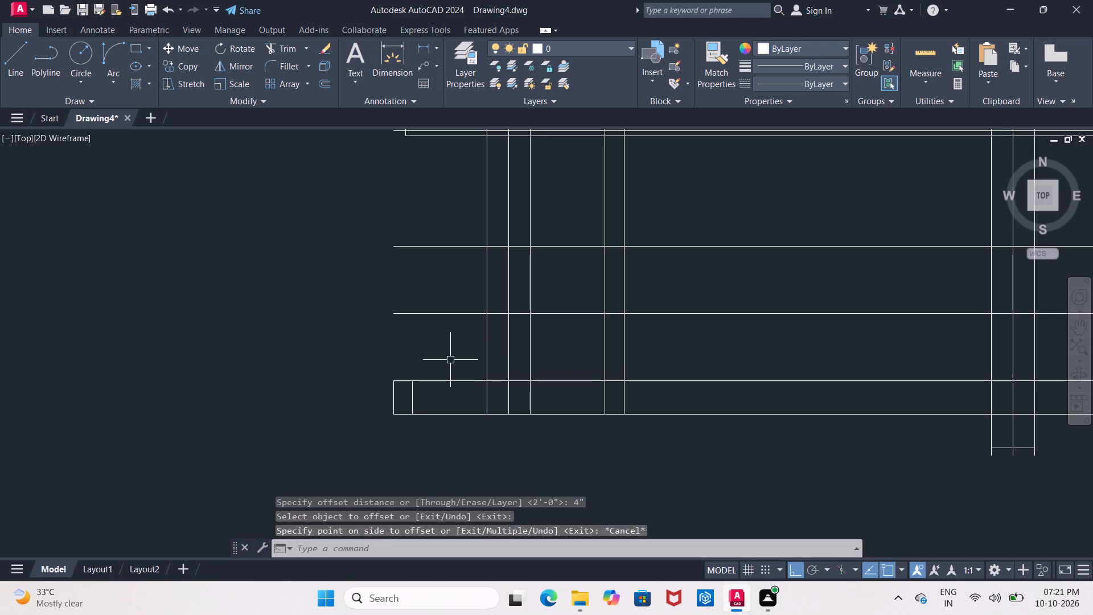
Extend the short vertical line inside the footing strip's outer end up to the first 14" course line.
{"action": "type", "text": "ex"}
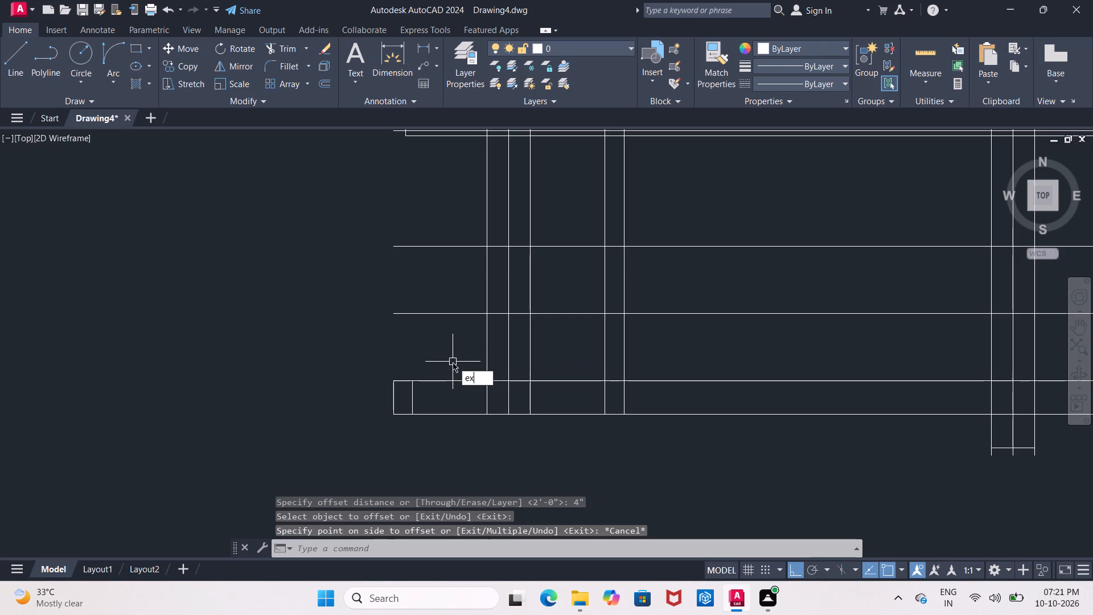
{"action": "left_click", "coordinate": [483, 391]}
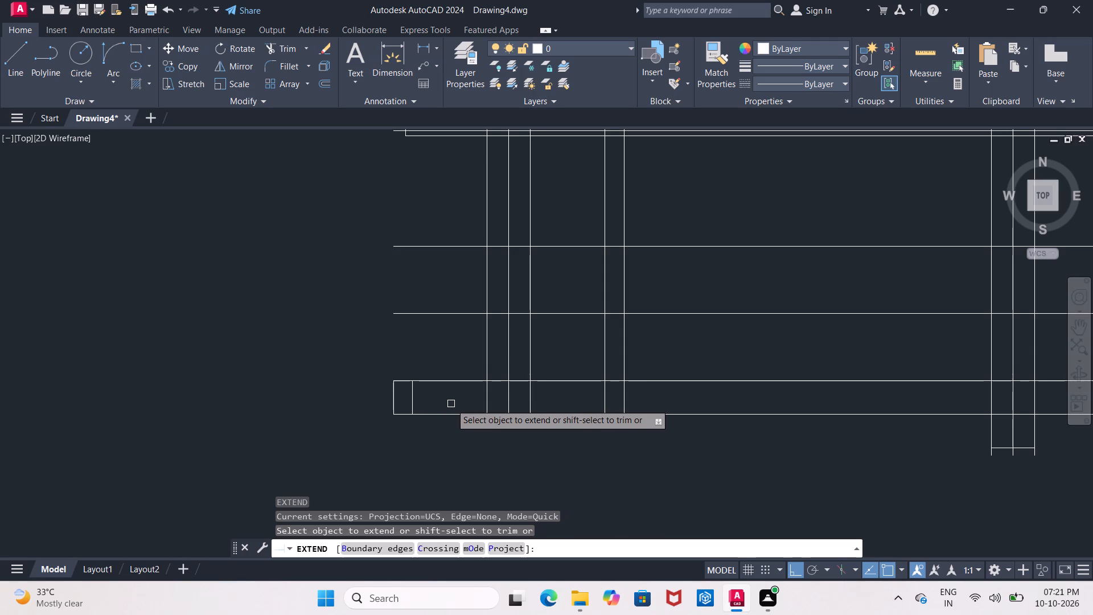
{"action": "scroll", "coordinate": [451, 404], "scroll_direction": "down", "scroll_amount": 1}
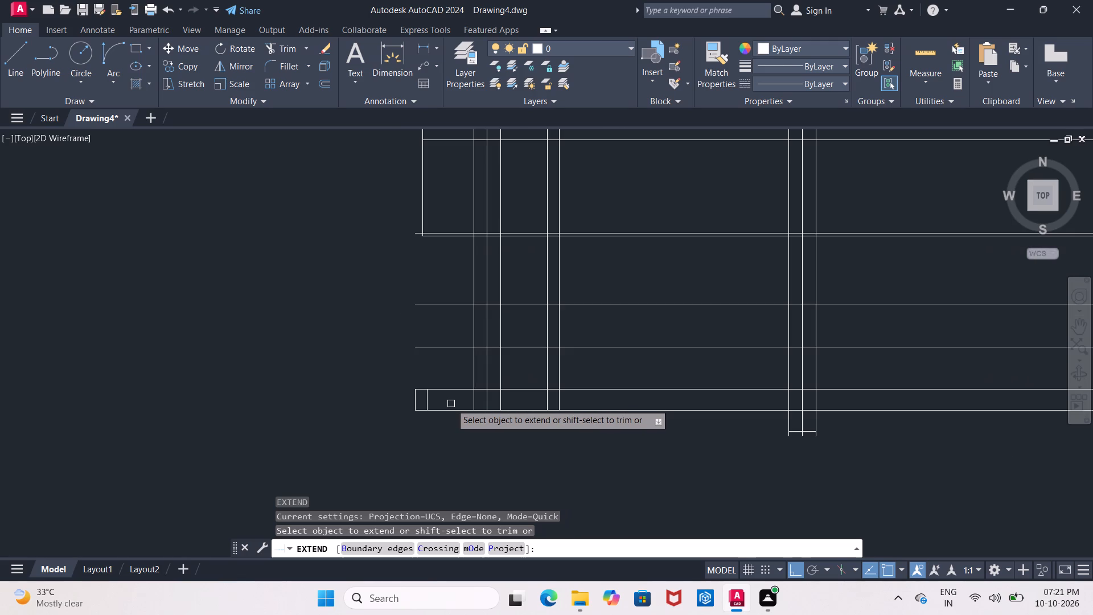
{"action": "middle_click_drag", "start_coordinate": [453, 404], "coordinate": [444, 406]}
{"action": "scroll", "coordinate": [444, 407], "scroll_direction": "down", "scroll_amount": 1}
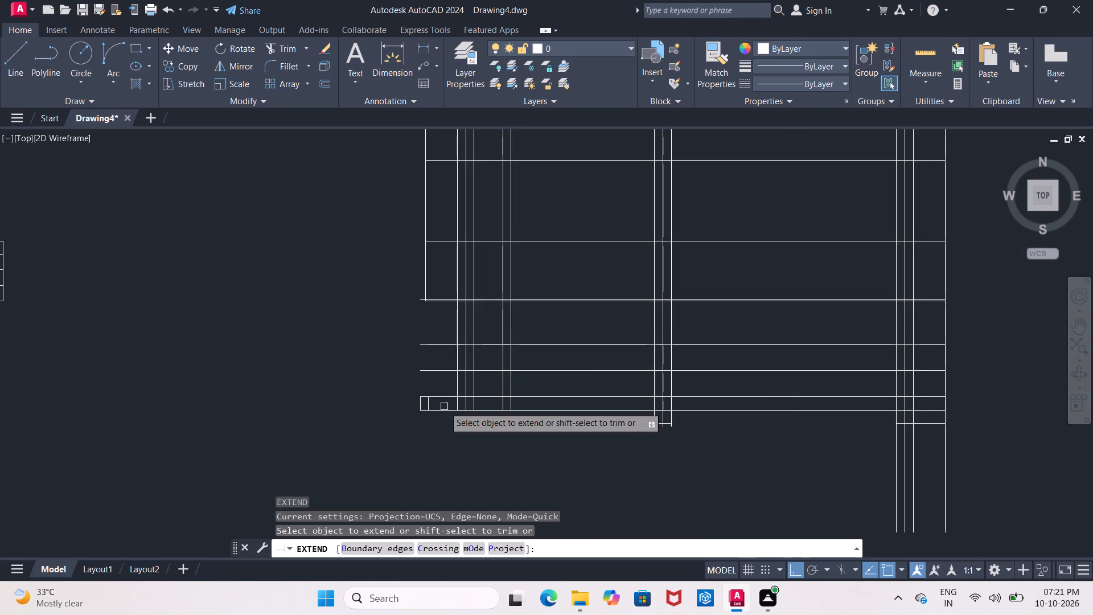
{"action": "scroll", "coordinate": [445, 406], "scroll_direction": "up", "scroll_amount": 3}
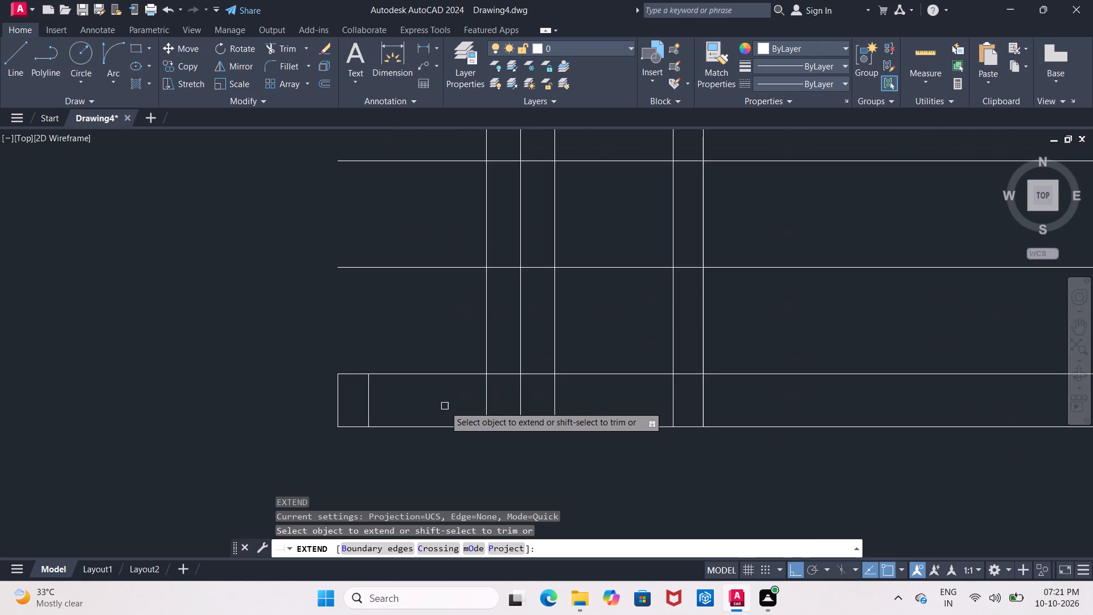
{"action": "middle_click_drag", "start_coordinate": [442, 406], "coordinate": [409, 405]}
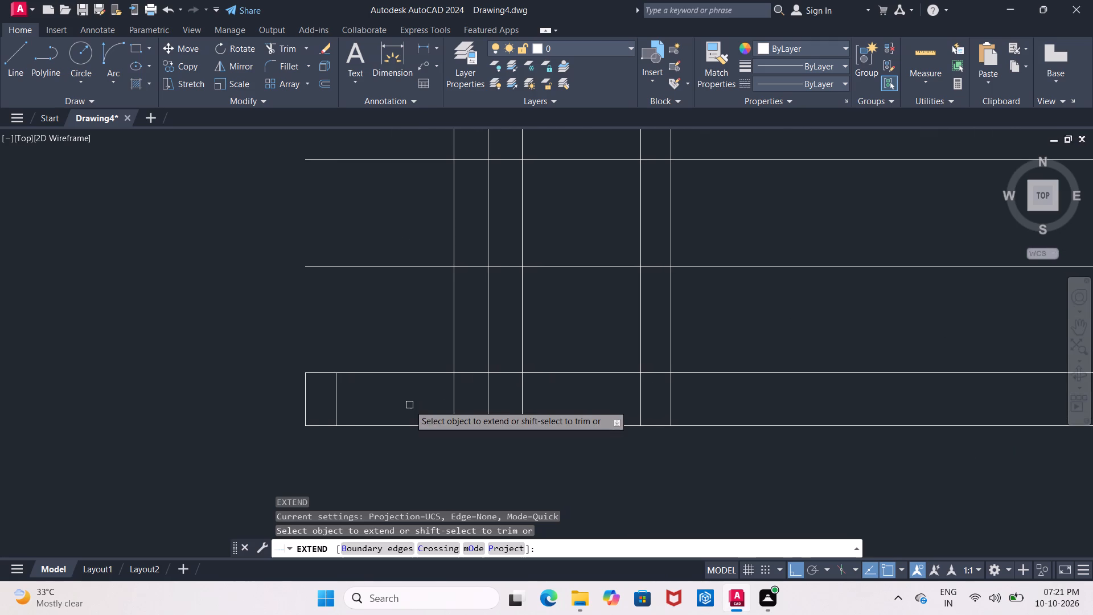
{"action": "left_click", "coordinate": [338, 379]}
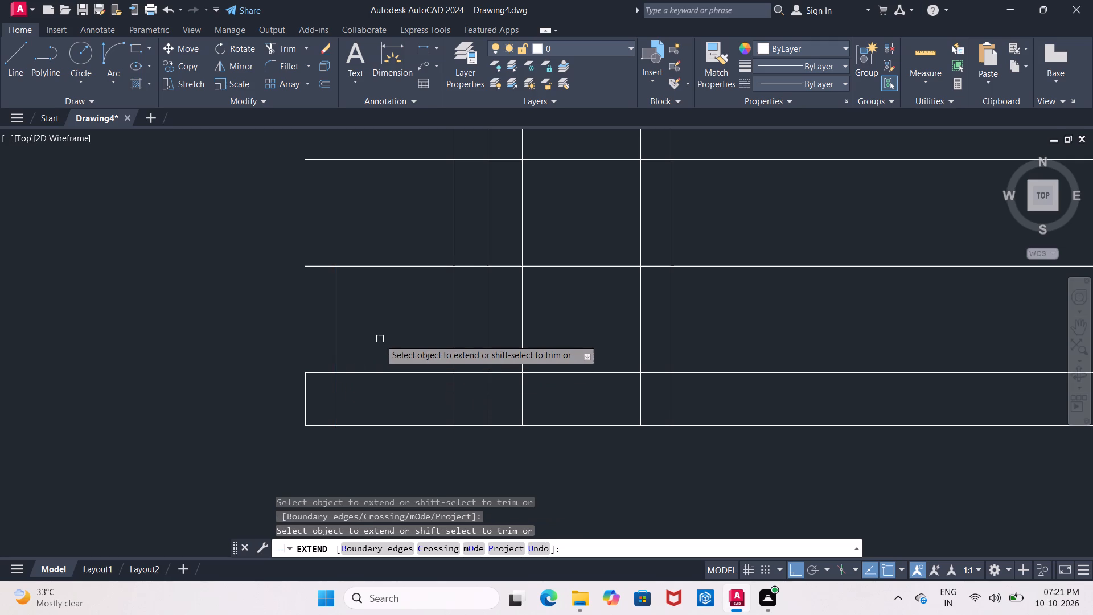
{"action": "key", "text": "Escape"}
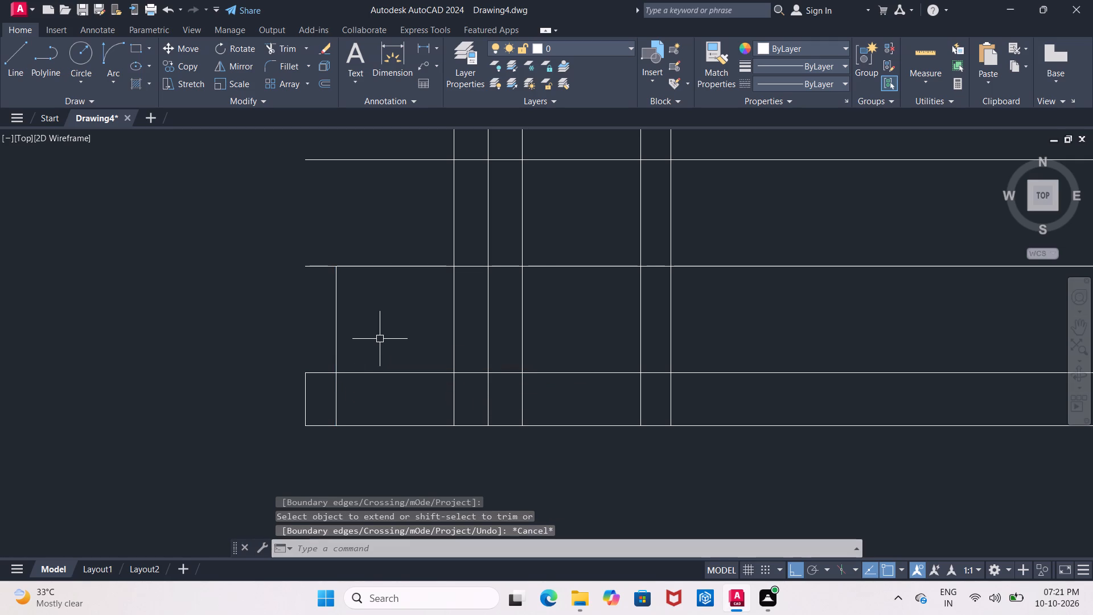
Offset the extended outer vertical edge of the first course 4" inward, toward the wall lines.
{"action": "key", "text": "o"}
{"action": "key", "text": "Return"}
{"action": "key", "text": "4"}
{"action": "key", "text": "shift+quotedbl"}
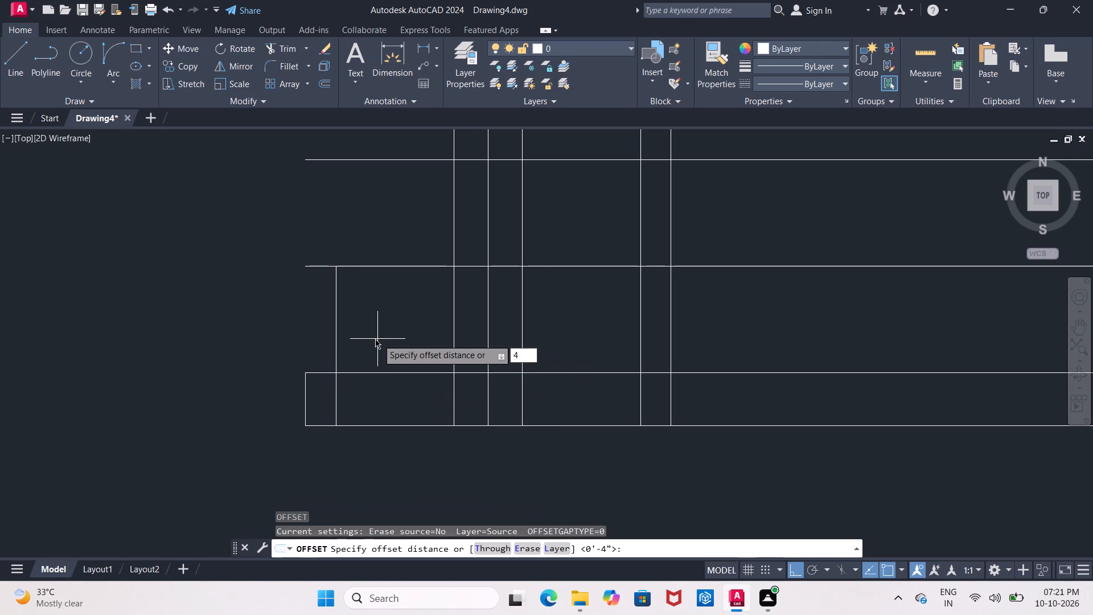
{"action": "key", "text": "Return"}
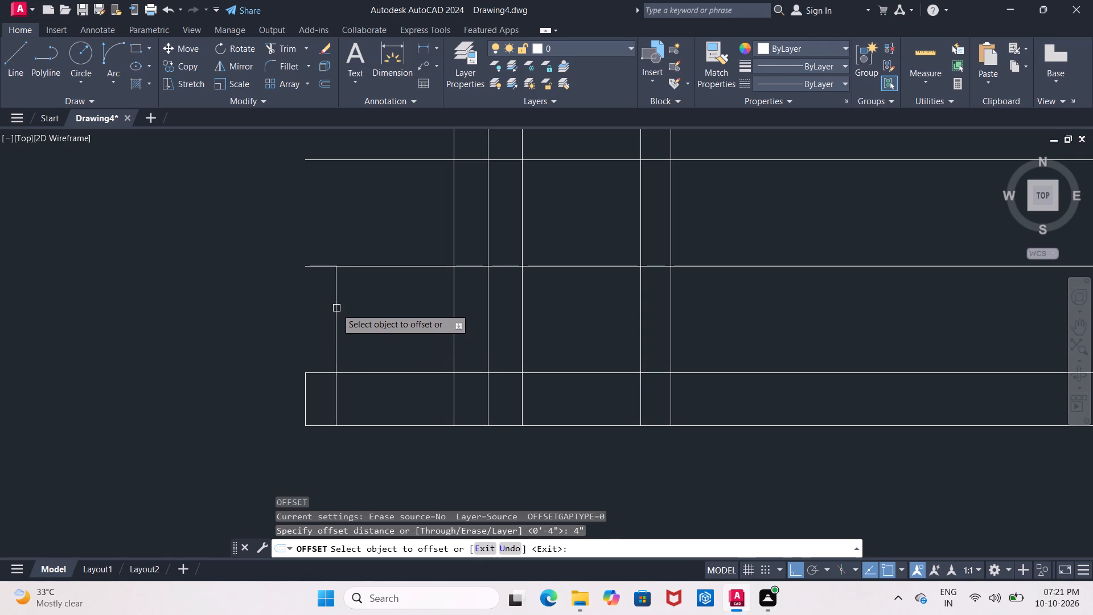
{"action": "left_click", "coordinate": [336, 308]}
{"action": "left_click", "coordinate": [369, 313]}
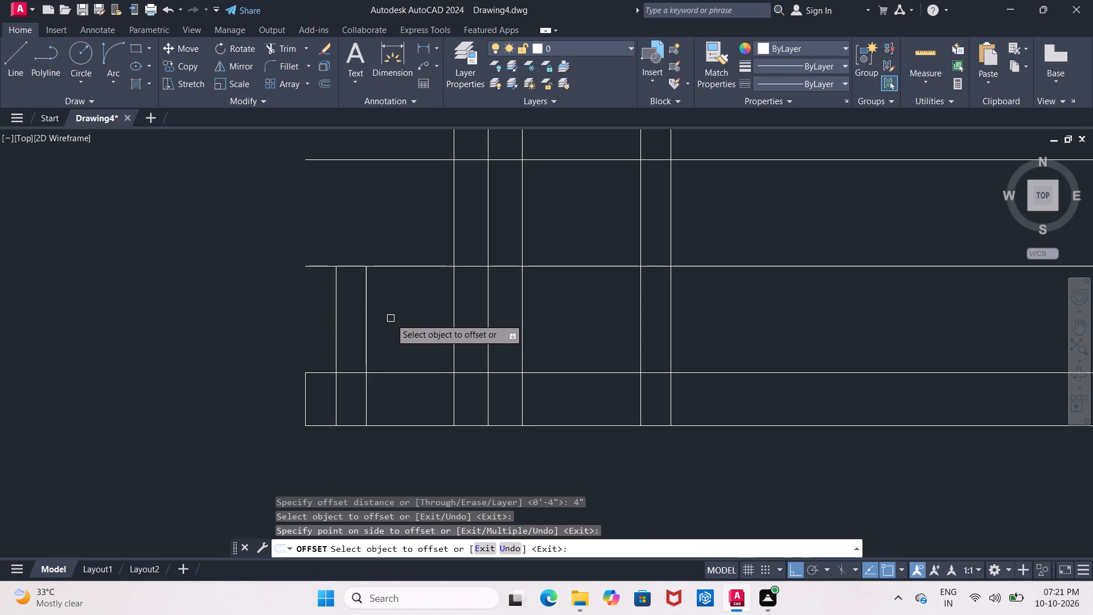
{"action": "key", "text": "e"}
{"action": "key", "text": "Escape"}
Extend the new inner vertical line up to the upper 14" course line.
{"action": "type", "text": "ex"}
{"action": "key", "text": "Return"}
{"action": "left_click", "coordinate": [365, 314]}
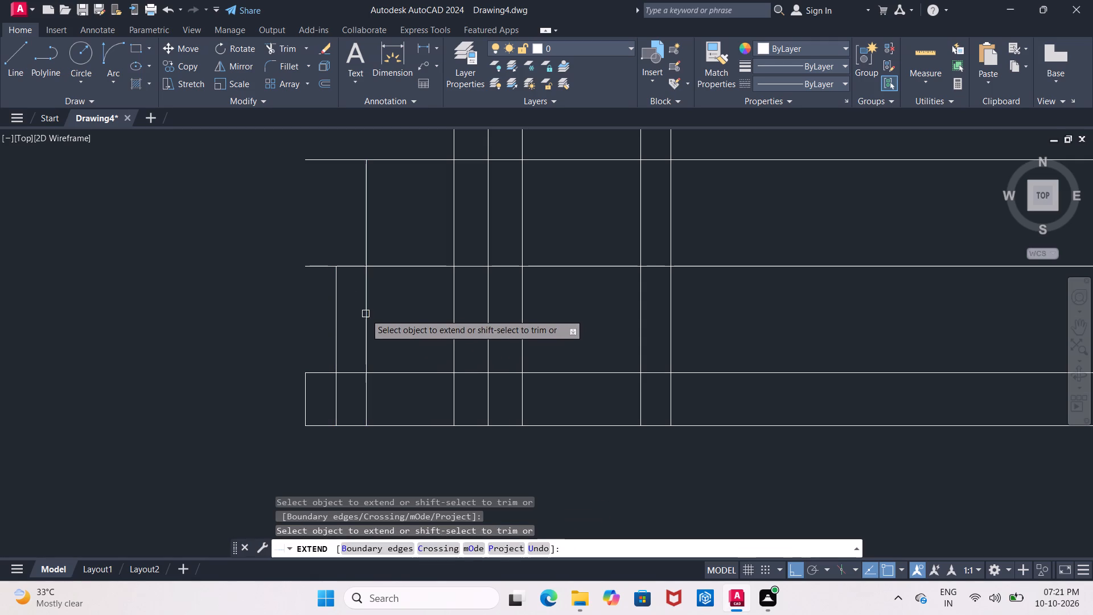
{"action": "middle_click_drag", "start_coordinate": [393, 315], "coordinate": [393, 354]}
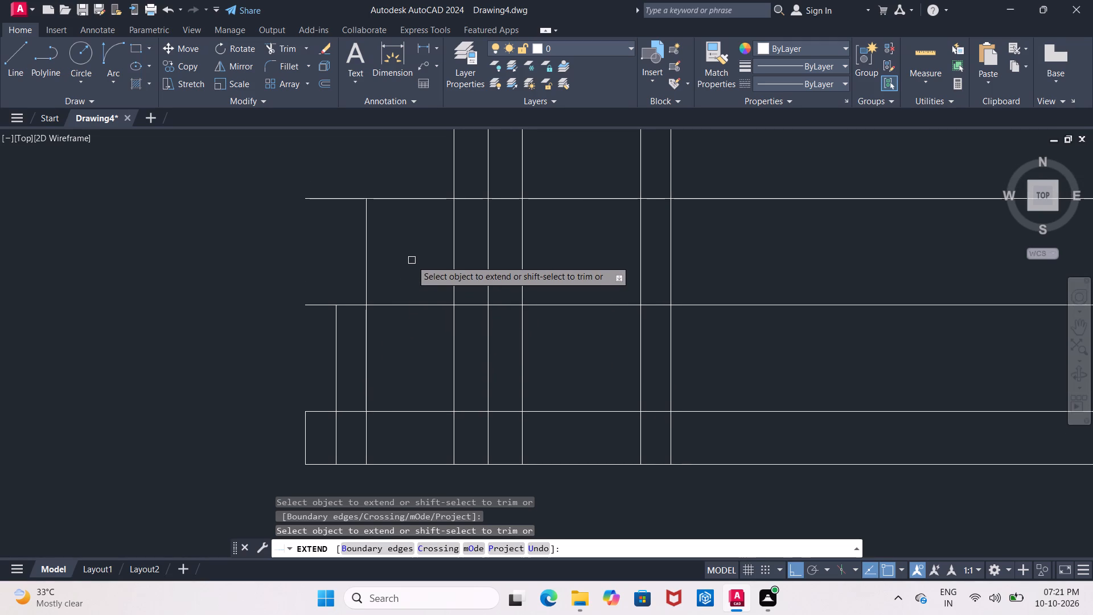
{"action": "key", "text": "Return"}
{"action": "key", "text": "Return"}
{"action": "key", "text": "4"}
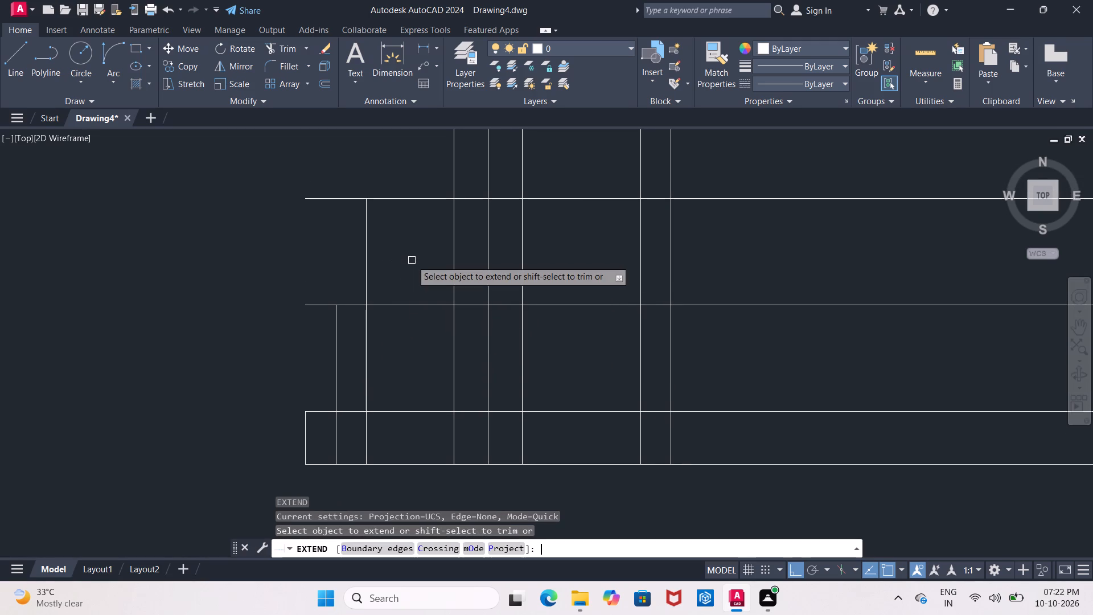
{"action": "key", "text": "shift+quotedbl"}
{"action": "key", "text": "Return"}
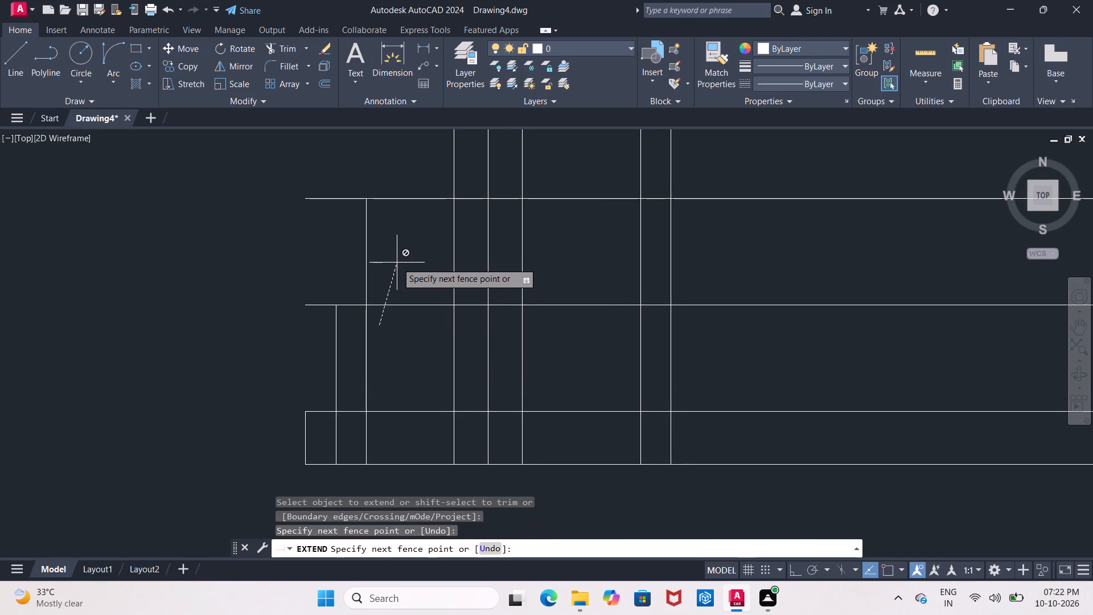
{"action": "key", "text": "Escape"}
Offset the second course's vertical edge another 4" inward, toward the wall lines.
{"action": "key", "text": "o"}
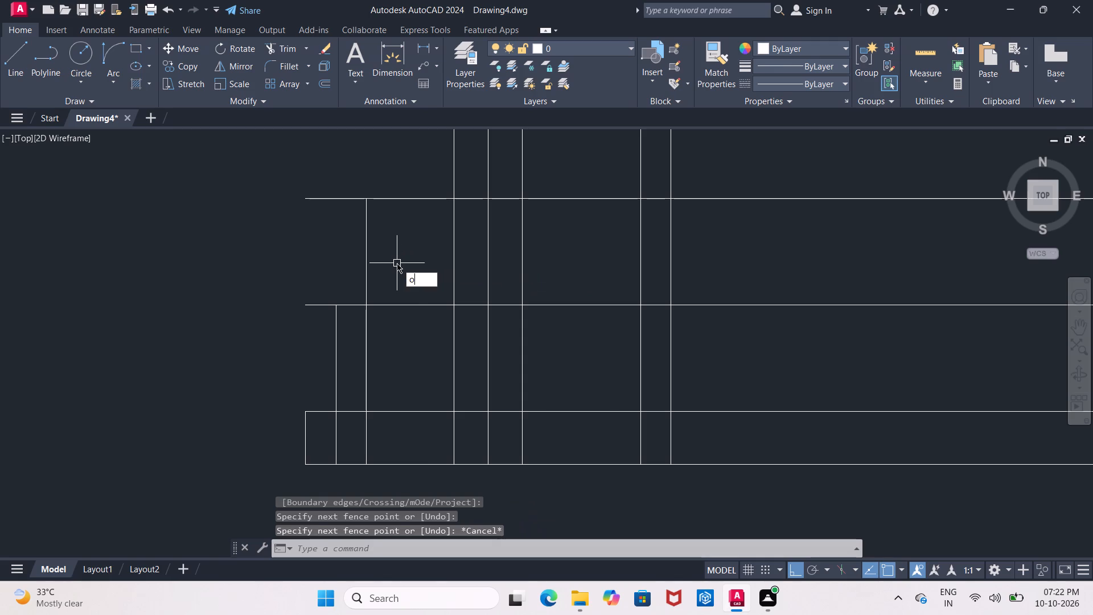
{"action": "key", "text": "Return"}
{"action": "key", "text": "4"}
{"action": "key", "text": "shift+quotedbl"}
{"action": "key", "text": "Return"}
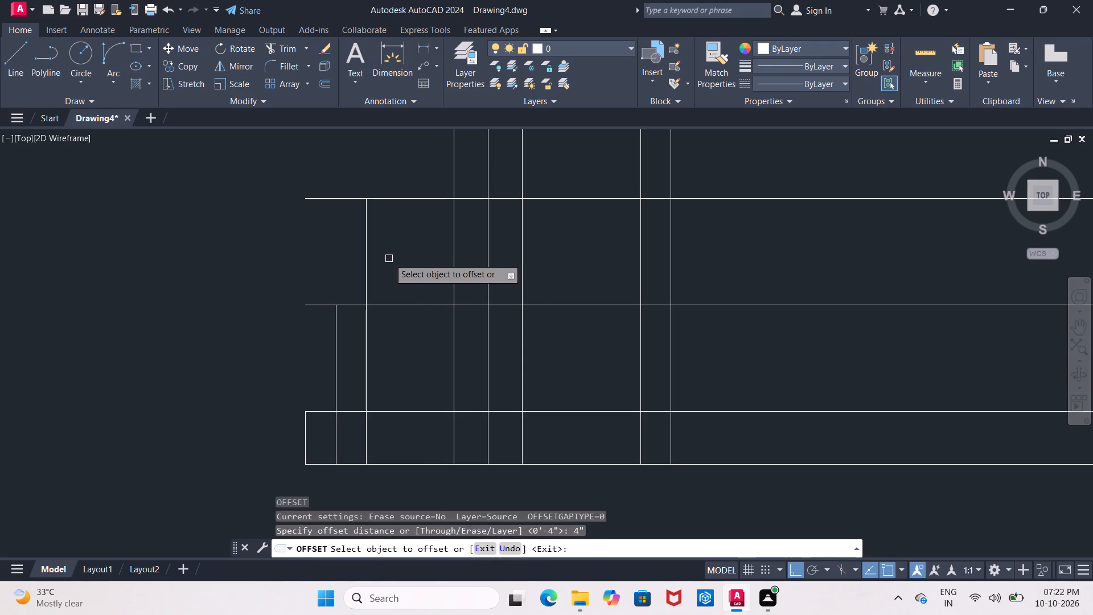
{"action": "left_click", "coordinate": [367, 248]}
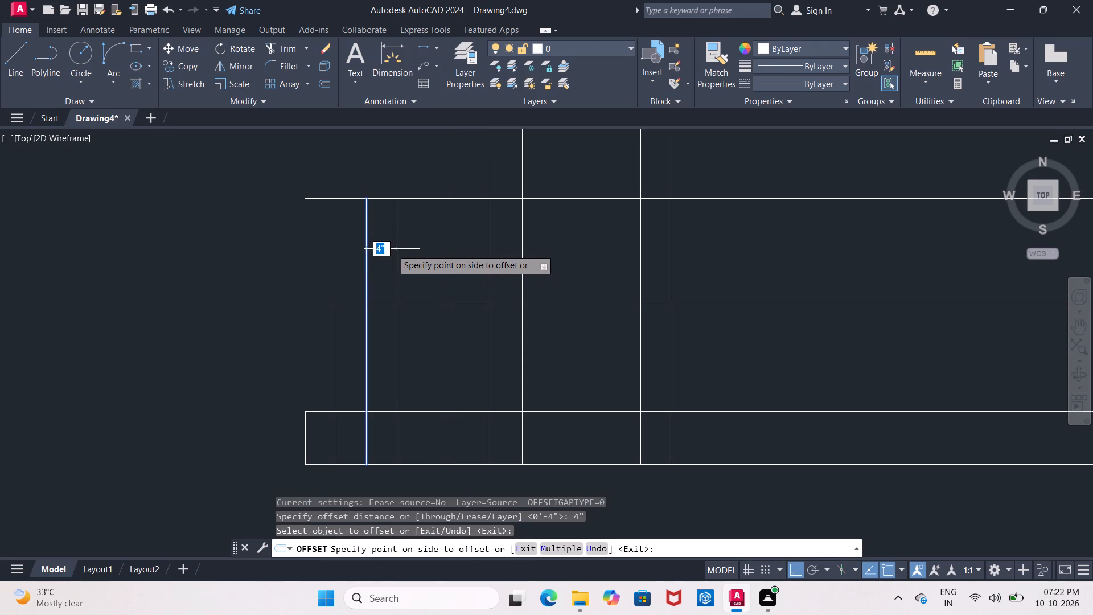
{"action": "left_click", "coordinate": [414, 244]}
{"action": "middle_click_drag", "start_coordinate": [413, 248], "coordinate": [405, 341]}
{"action": "scroll", "coordinate": [405, 341], "scroll_direction": "down", "scroll_amount": 2}
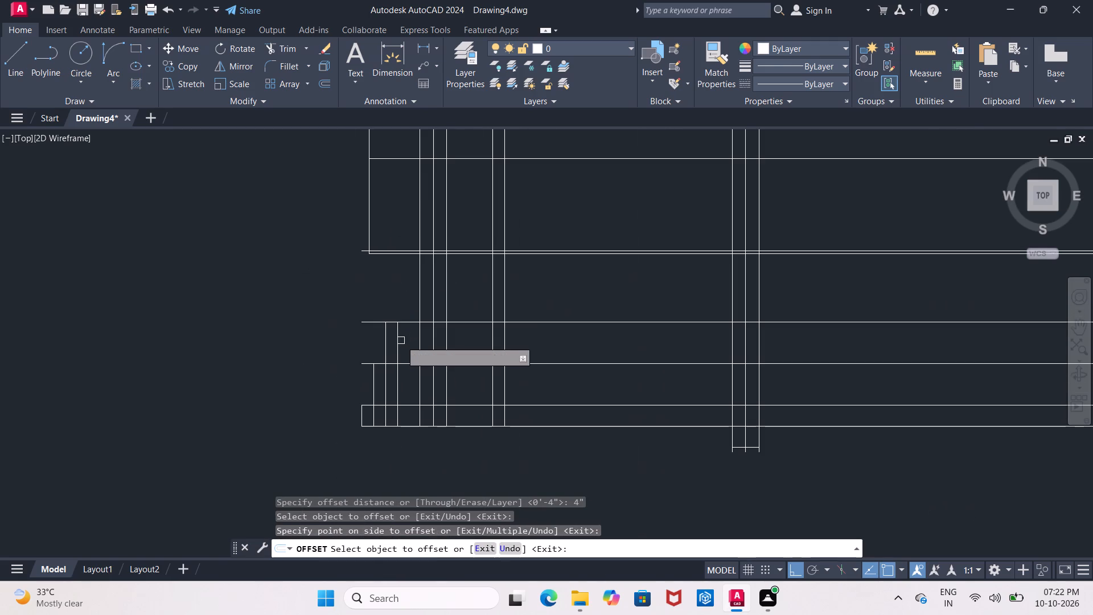
{"action": "scroll", "coordinate": [393, 298], "scroll_direction": "up", "scroll_amount": 2}
{"action": "middle_click_drag", "start_coordinate": [400, 298], "coordinate": [400, 295]}
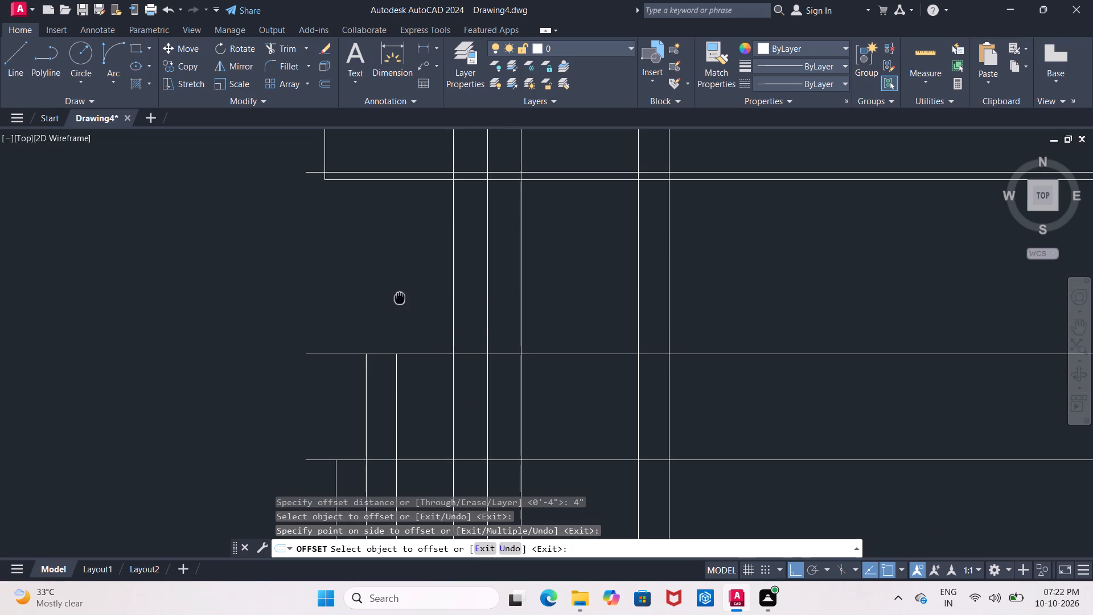
{"action": "middle_click_drag", "start_coordinate": [400, 295], "coordinate": [394, 265]}
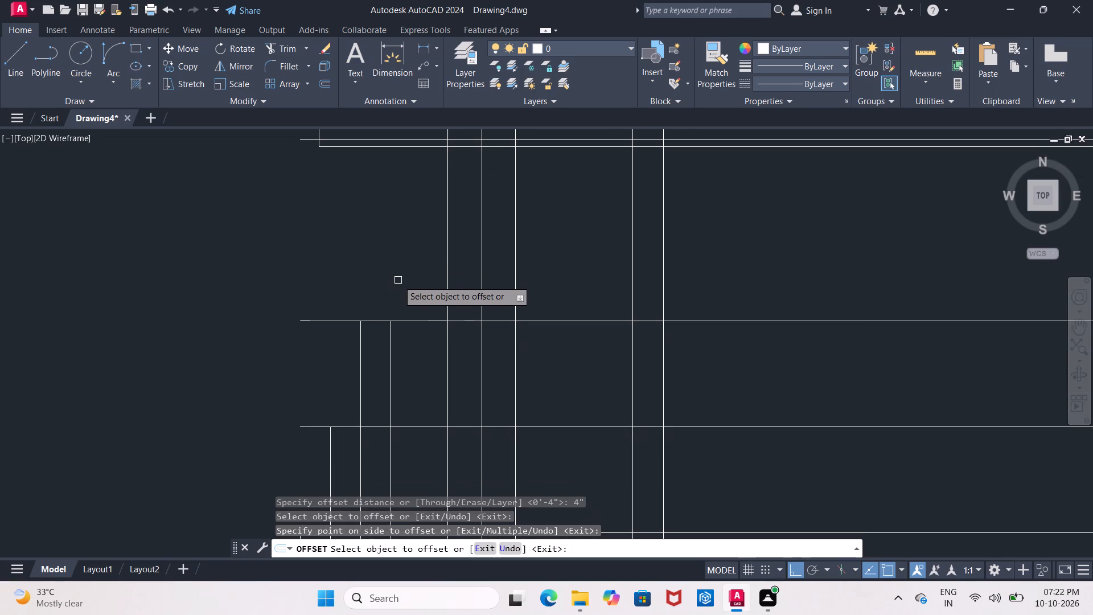
{"action": "key", "text": "Escape"}
Extend the innermost stepped vertical line up to the lower of the two closely spaced plinth lines.
{"action": "type", "text": "ex"}
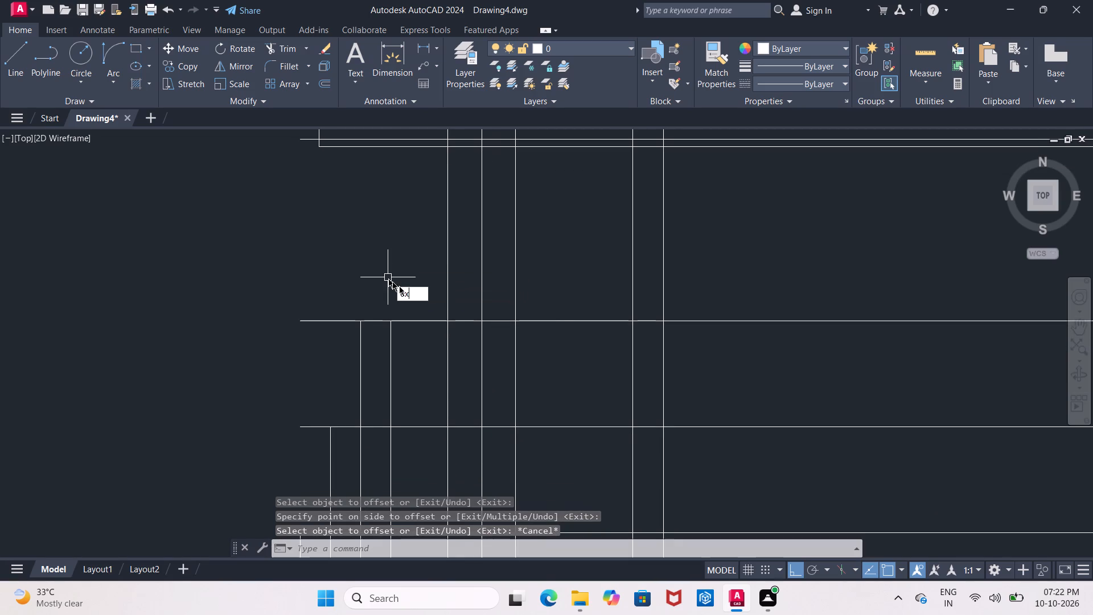
{"action": "left_click", "coordinate": [414, 303]}
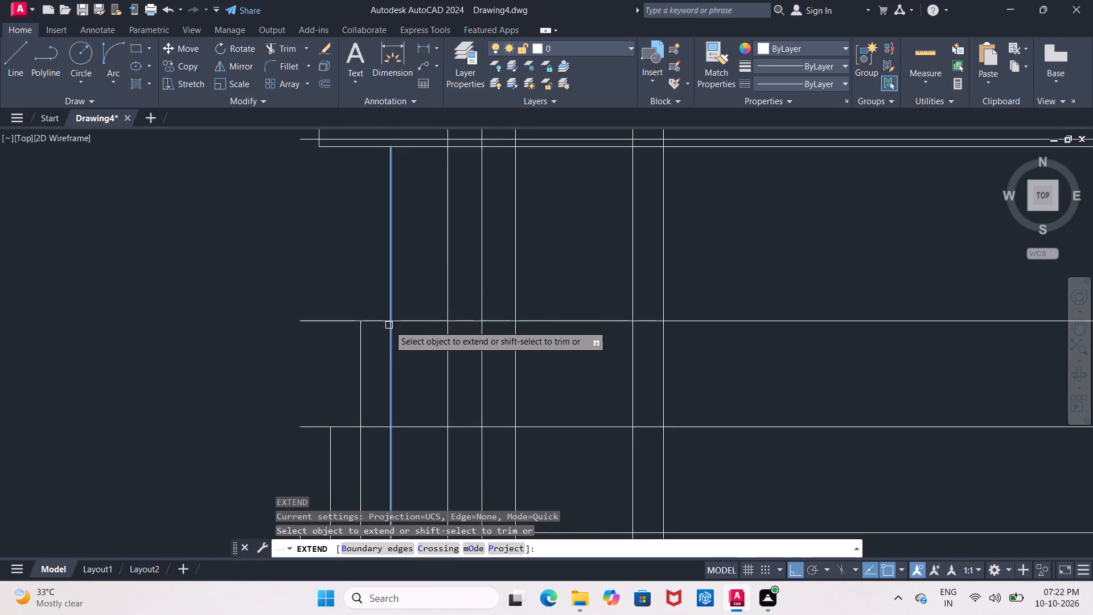
{"action": "left_click", "coordinate": [389, 325]}
{"action": "scroll", "coordinate": [407, 298], "scroll_direction": "down", "scroll_amount": 2}
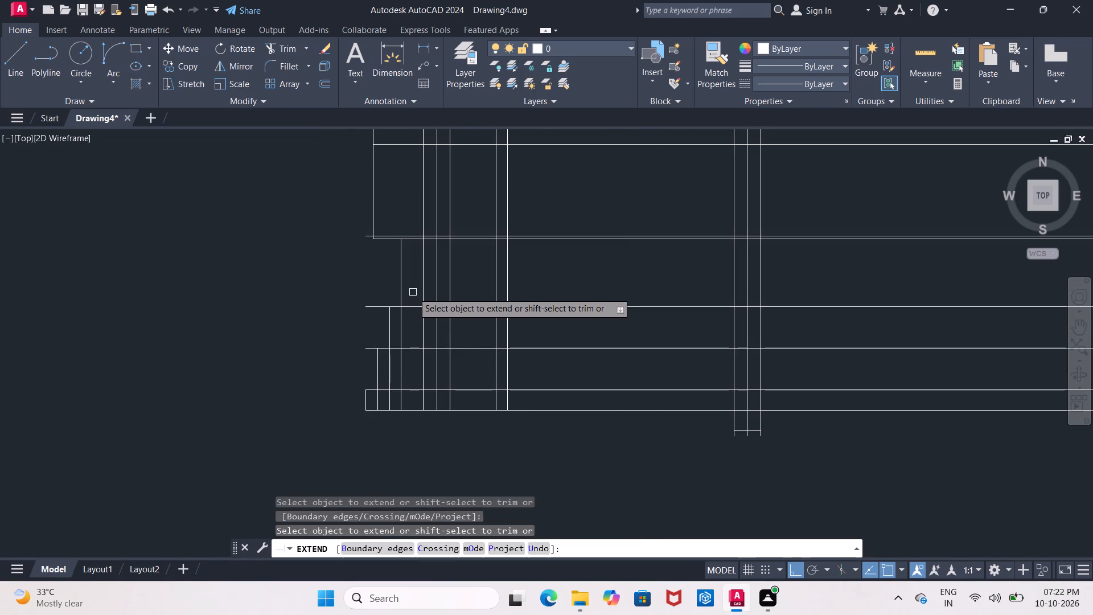
{"action": "scroll", "coordinate": [413, 292], "scroll_direction": "up", "scroll_amount": 1}
{"action": "middle_click_drag", "start_coordinate": [413, 292], "coordinate": [403, 270]}
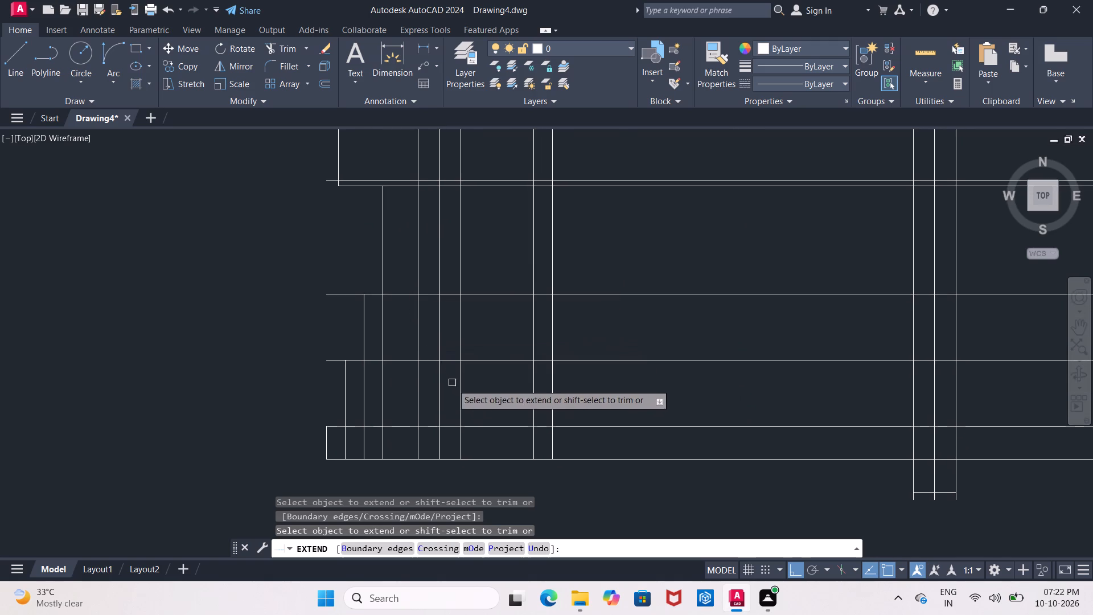
{"action": "scroll", "coordinate": [447, 411], "scroll_direction": "up", "scroll_amount": 1}
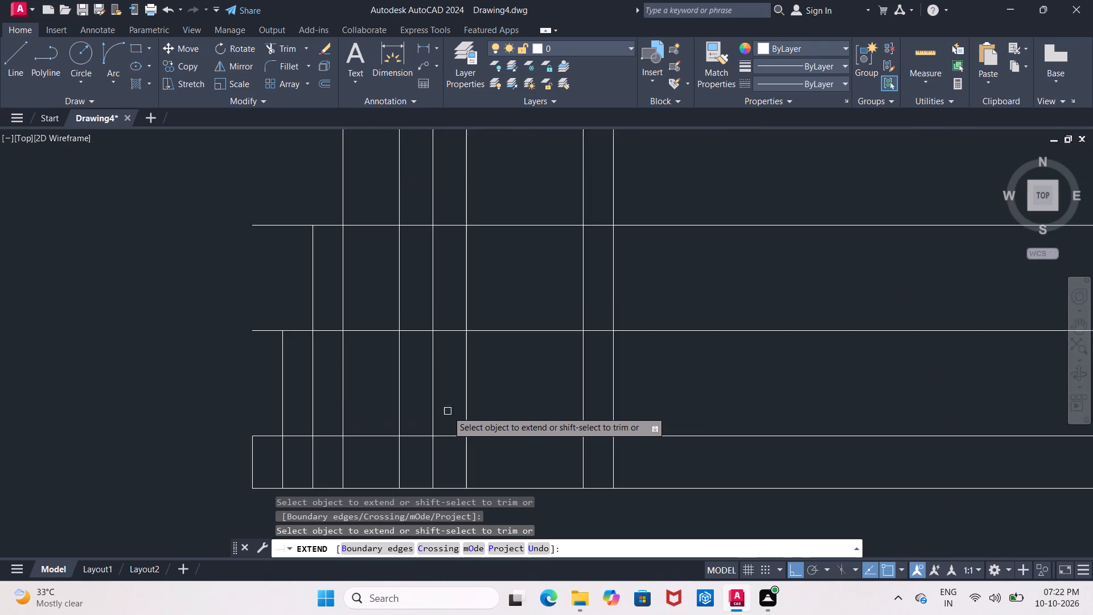
{"action": "scroll", "coordinate": [447, 411], "scroll_direction": "up", "scroll_amount": 1}
{"action": "middle_click_drag", "start_coordinate": [459, 386], "coordinate": [469, 298]}
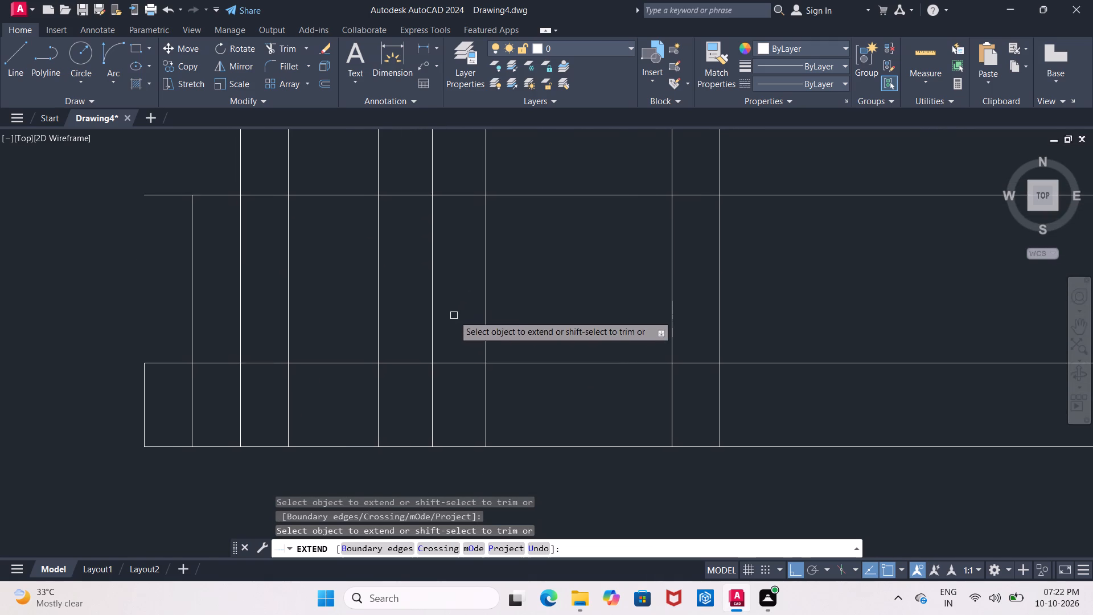
{"action": "scroll", "coordinate": [453, 319], "scroll_direction": "down", "scroll_amount": 3}
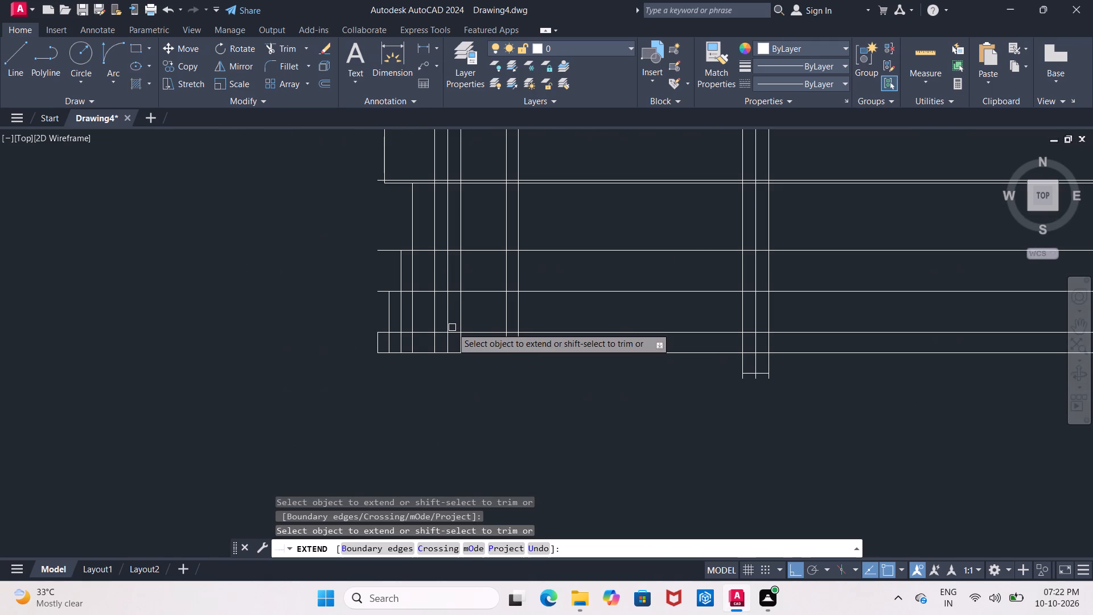
{"action": "scroll", "coordinate": [451, 327], "scroll_direction": "up", "scroll_amount": 3}
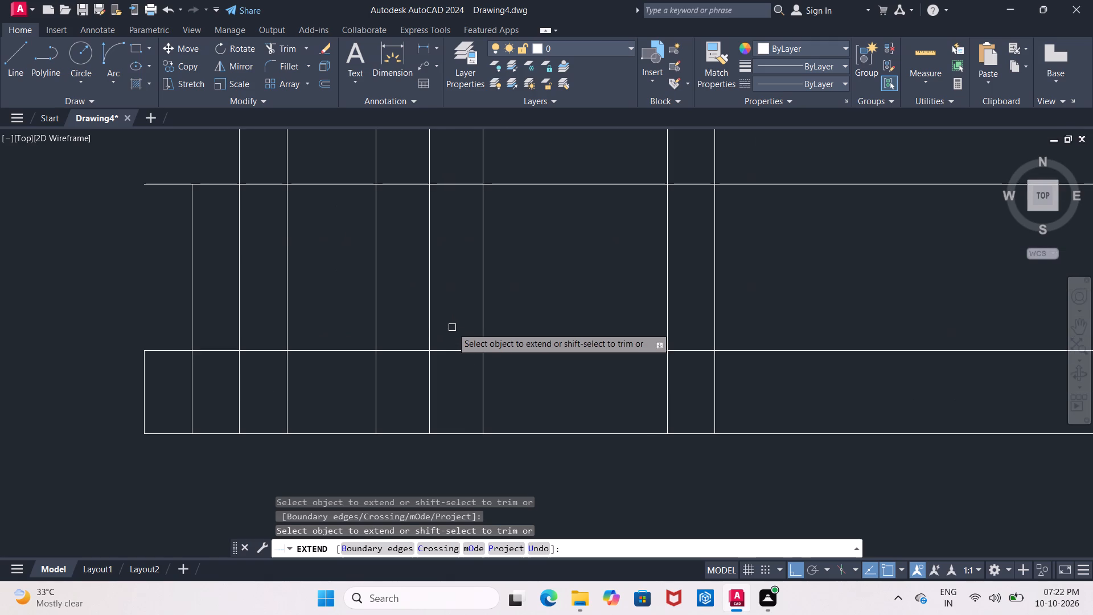
{"action": "key", "text": "Escape"}
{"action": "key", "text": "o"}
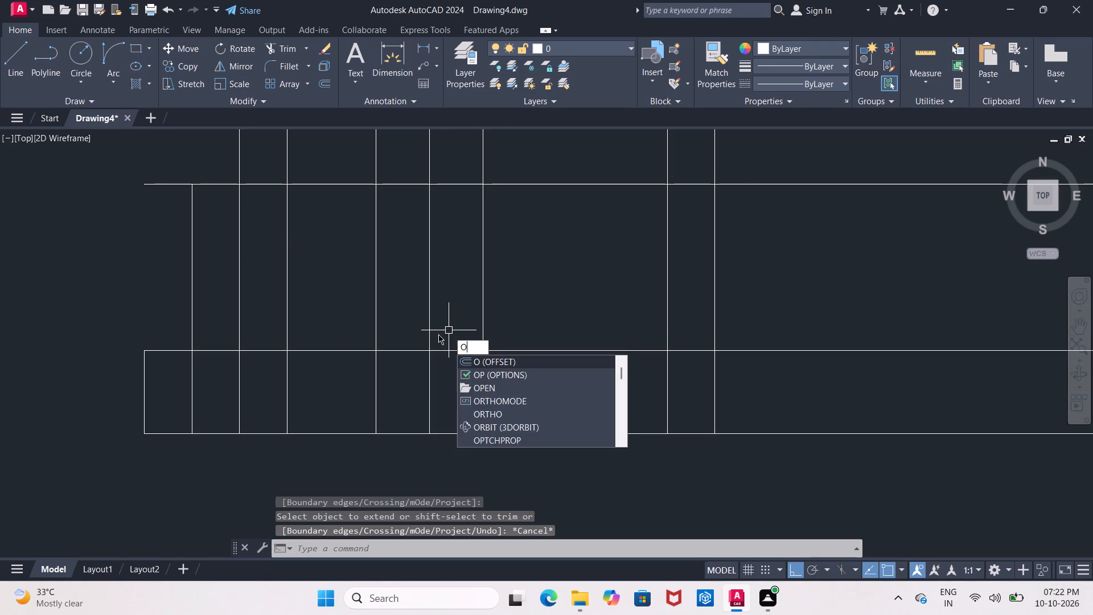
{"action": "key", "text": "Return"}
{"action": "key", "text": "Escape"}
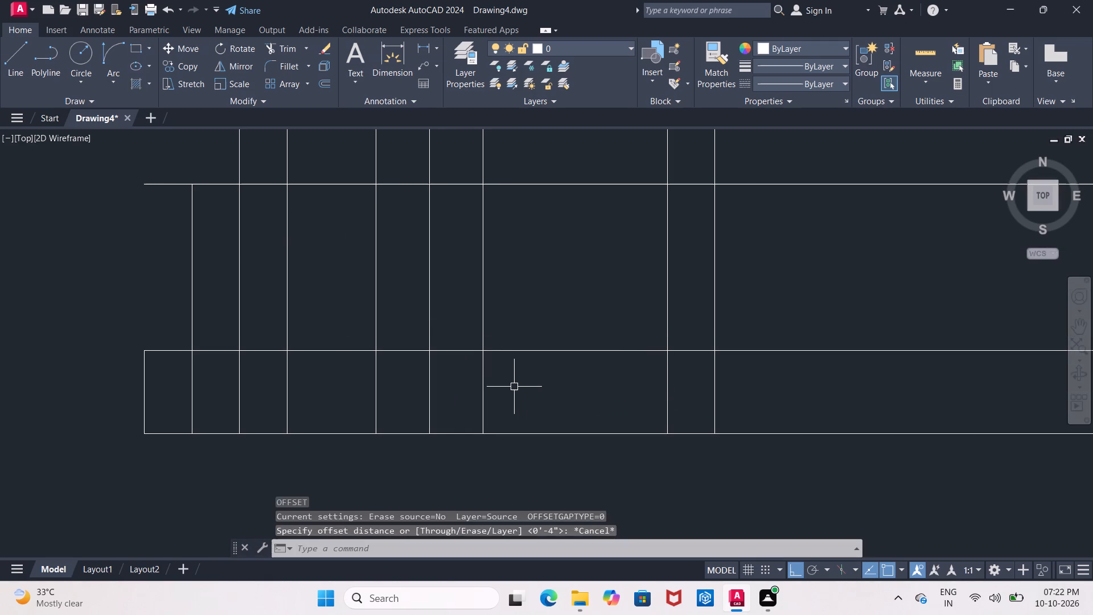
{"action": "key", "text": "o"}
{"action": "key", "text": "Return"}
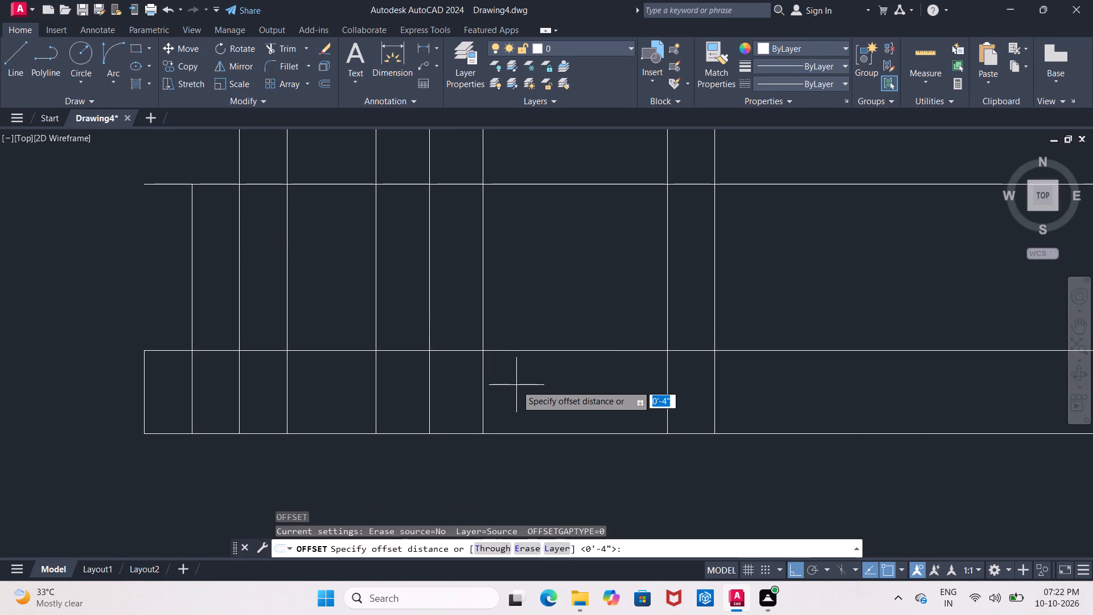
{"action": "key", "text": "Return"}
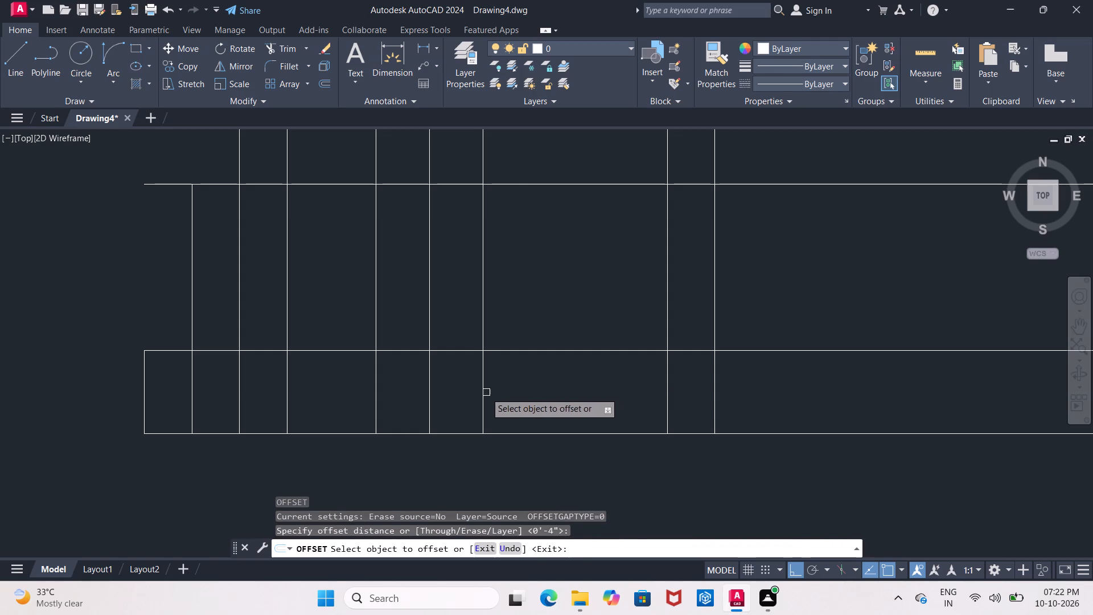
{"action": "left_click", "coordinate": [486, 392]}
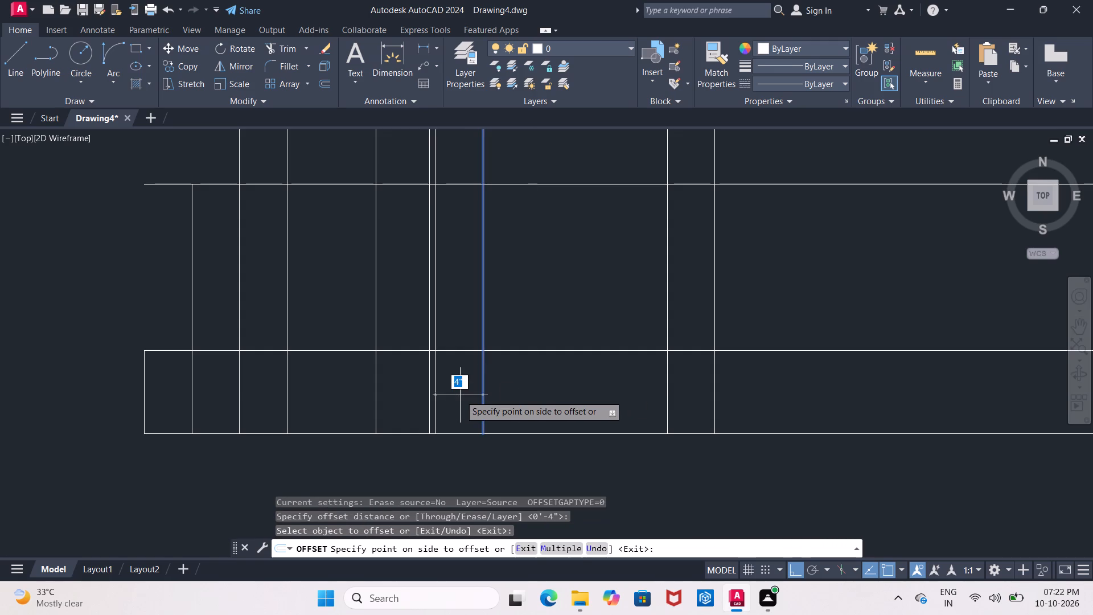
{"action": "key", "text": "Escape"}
Trim away the four horizontal foundation lines in the gap between the outer wall with stepped edges and the middle wall.
{"action": "scroll", "coordinate": [460, 395], "scroll_direction": "down", "scroll_amount": 1}
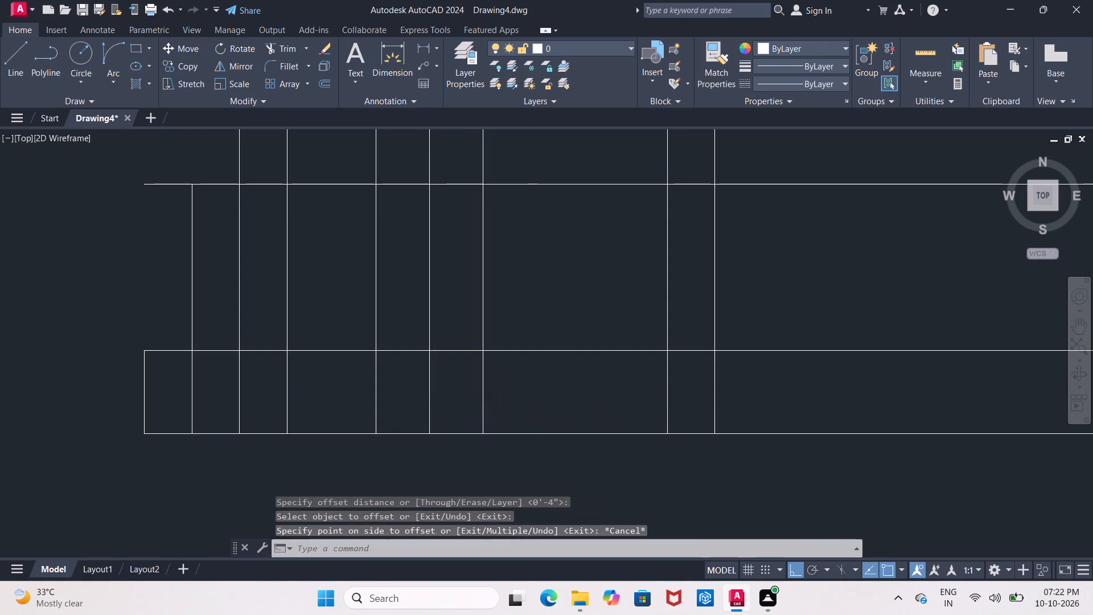
{"action": "scroll", "coordinate": [460, 395], "scroll_direction": "down", "scroll_amount": 3}
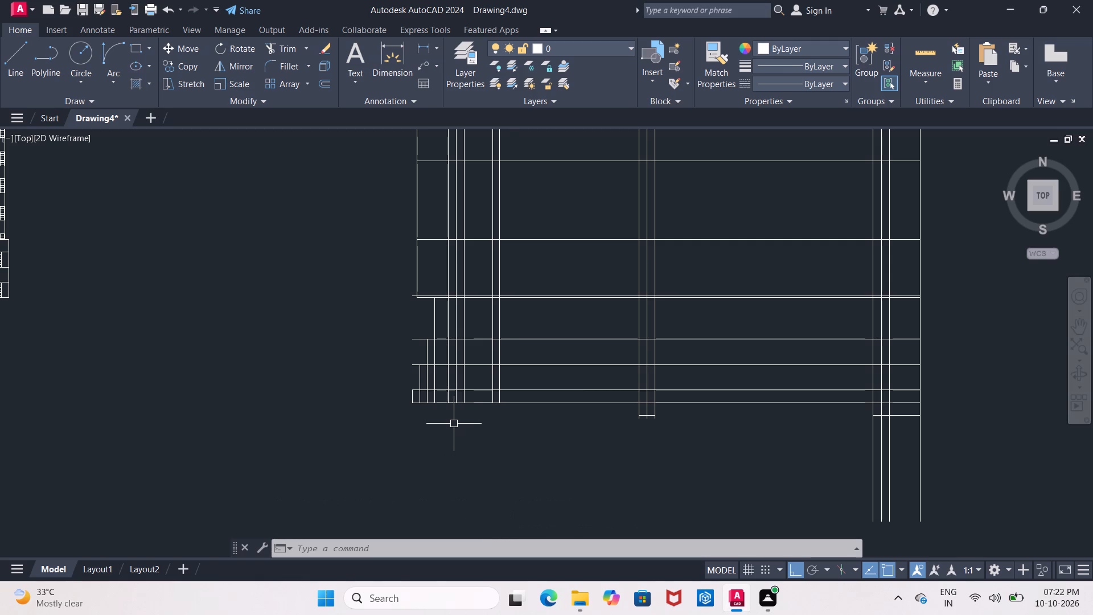
{"action": "scroll", "coordinate": [454, 424], "scroll_direction": "up", "scroll_amount": 3}
{"action": "middle_click_drag", "start_coordinate": [454, 423], "coordinate": [458, 453]}
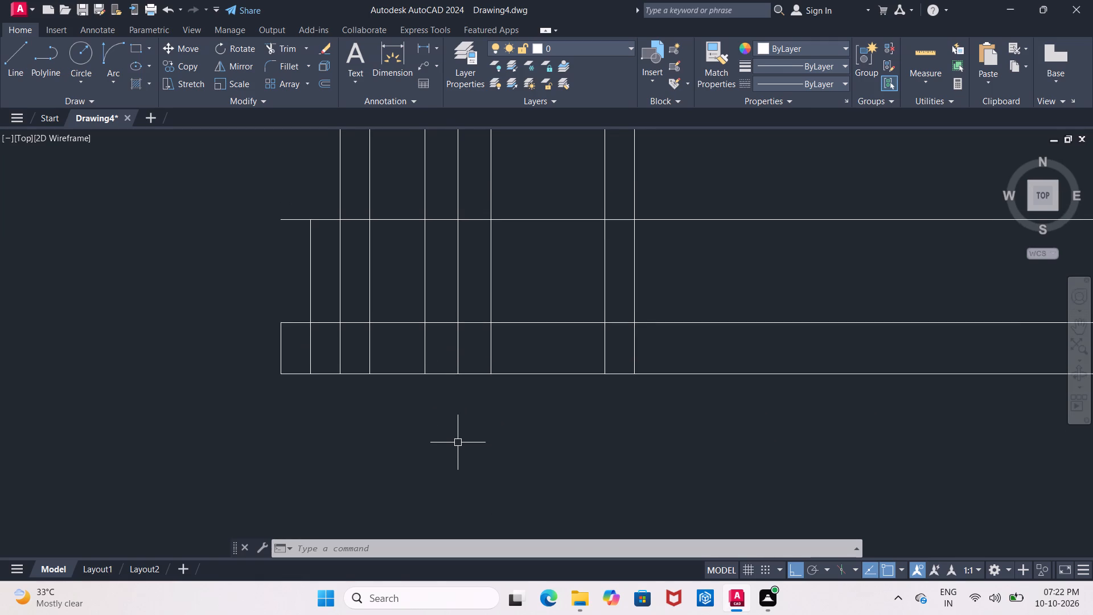
{"action": "key", "text": "Escape"}
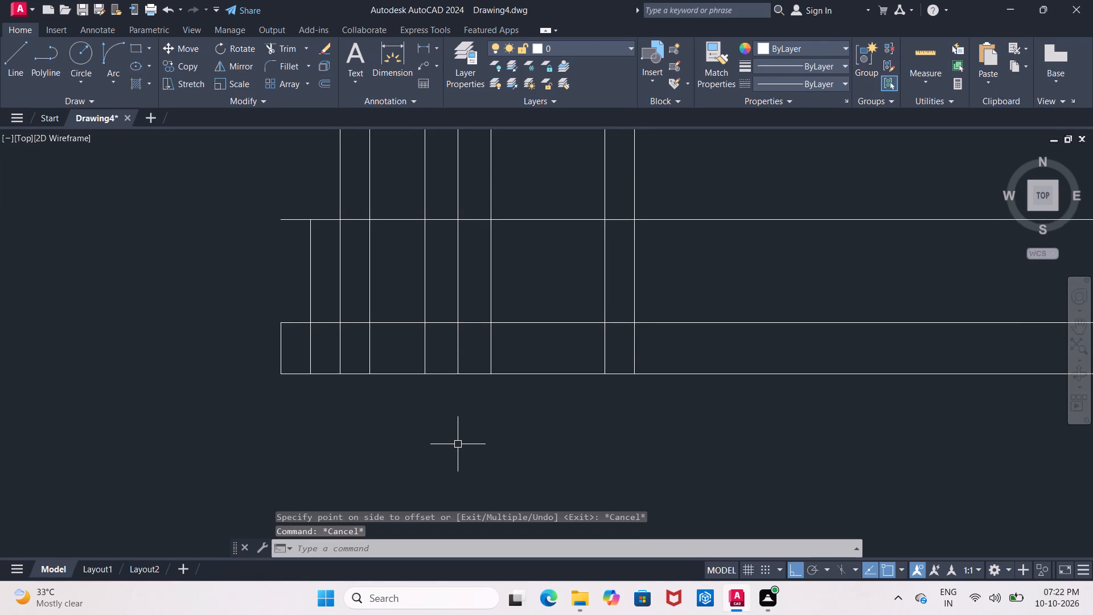
{"action": "scroll", "coordinate": [478, 445], "scroll_direction": "down", "scroll_amount": 3}
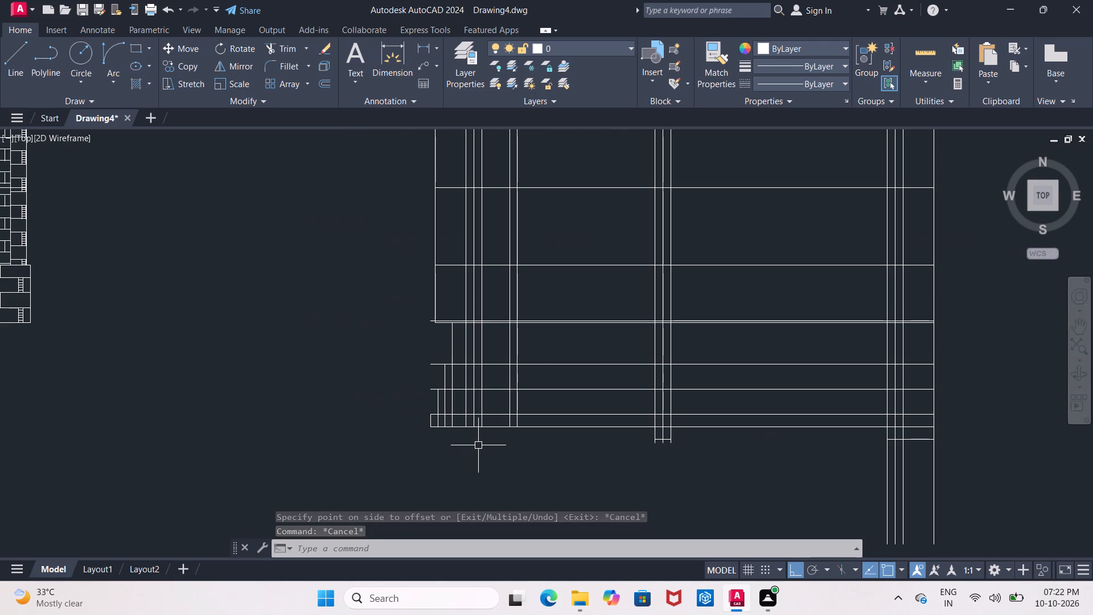
{"action": "key", "text": "Escape"}
{"action": "type", "text": "tr"}
{"action": "key", "text": "Return"}
{"action": "key", "text": "Return"}
{"action": "left_click_drag", "start_coordinate": [569, 349], "coordinate": [568, 378]}
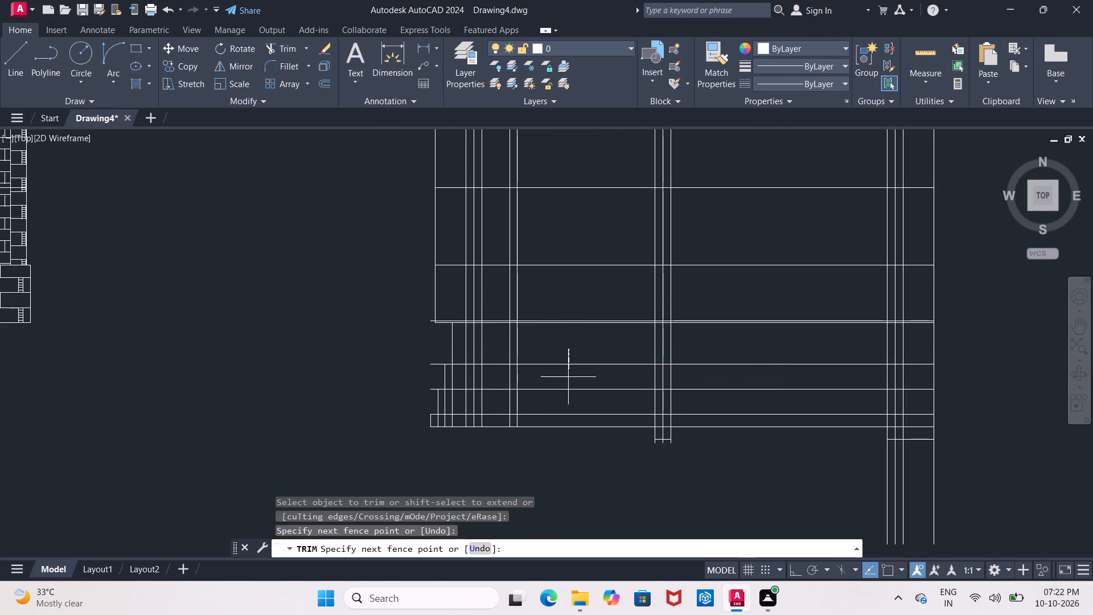
{"action": "left_click_drag", "start_coordinate": [568, 378], "coordinate": [572, 448]}
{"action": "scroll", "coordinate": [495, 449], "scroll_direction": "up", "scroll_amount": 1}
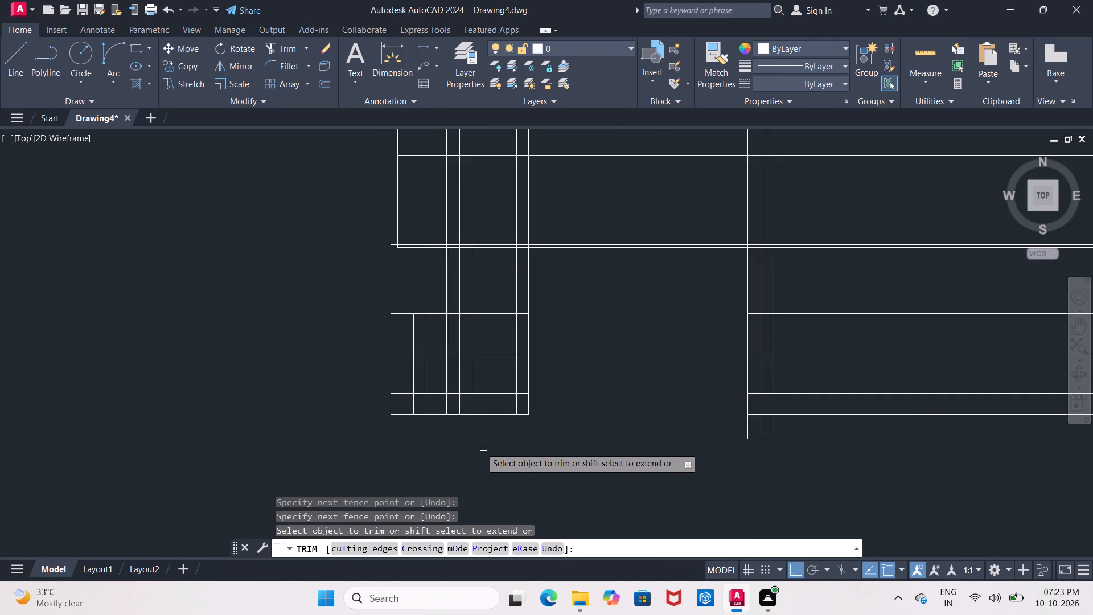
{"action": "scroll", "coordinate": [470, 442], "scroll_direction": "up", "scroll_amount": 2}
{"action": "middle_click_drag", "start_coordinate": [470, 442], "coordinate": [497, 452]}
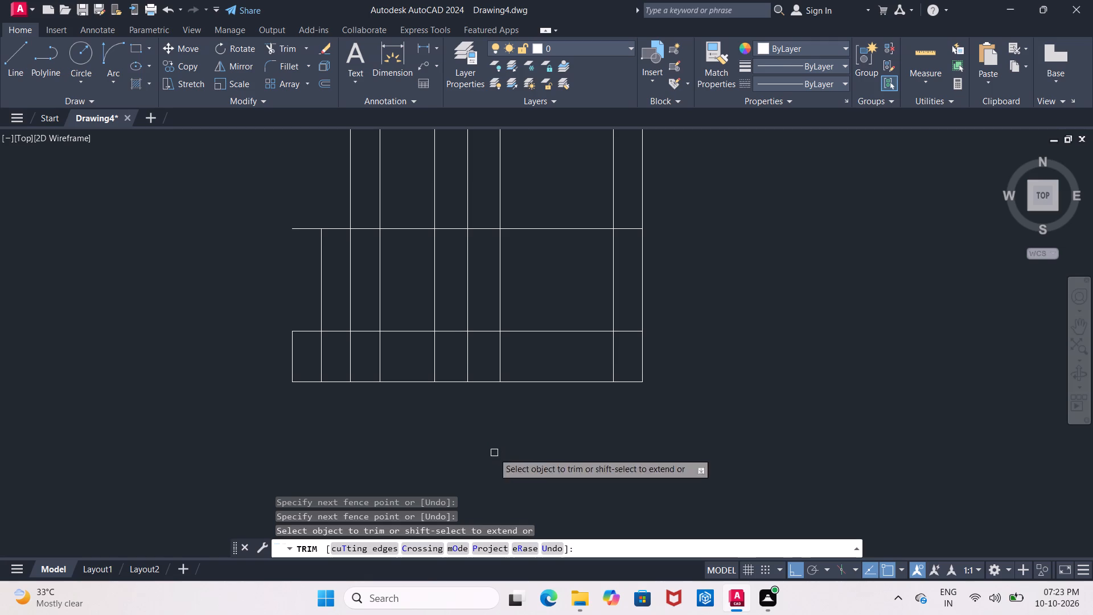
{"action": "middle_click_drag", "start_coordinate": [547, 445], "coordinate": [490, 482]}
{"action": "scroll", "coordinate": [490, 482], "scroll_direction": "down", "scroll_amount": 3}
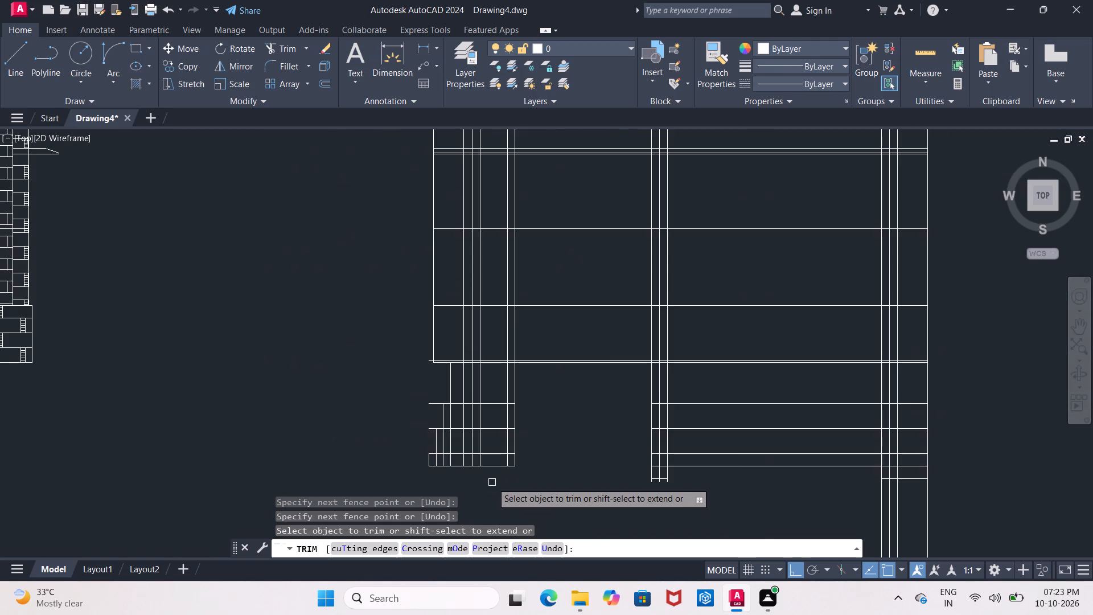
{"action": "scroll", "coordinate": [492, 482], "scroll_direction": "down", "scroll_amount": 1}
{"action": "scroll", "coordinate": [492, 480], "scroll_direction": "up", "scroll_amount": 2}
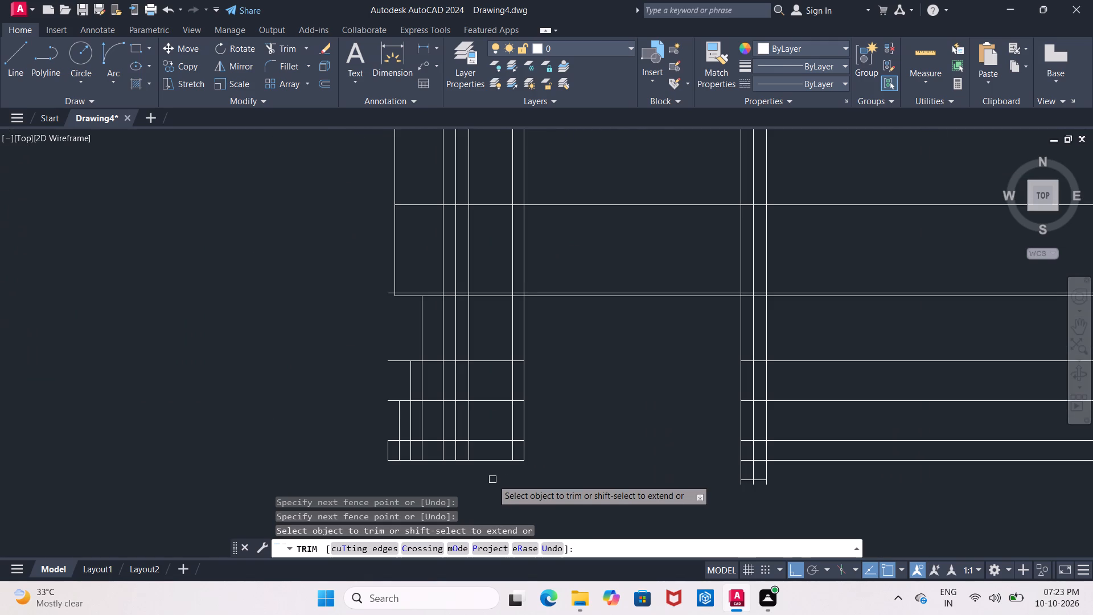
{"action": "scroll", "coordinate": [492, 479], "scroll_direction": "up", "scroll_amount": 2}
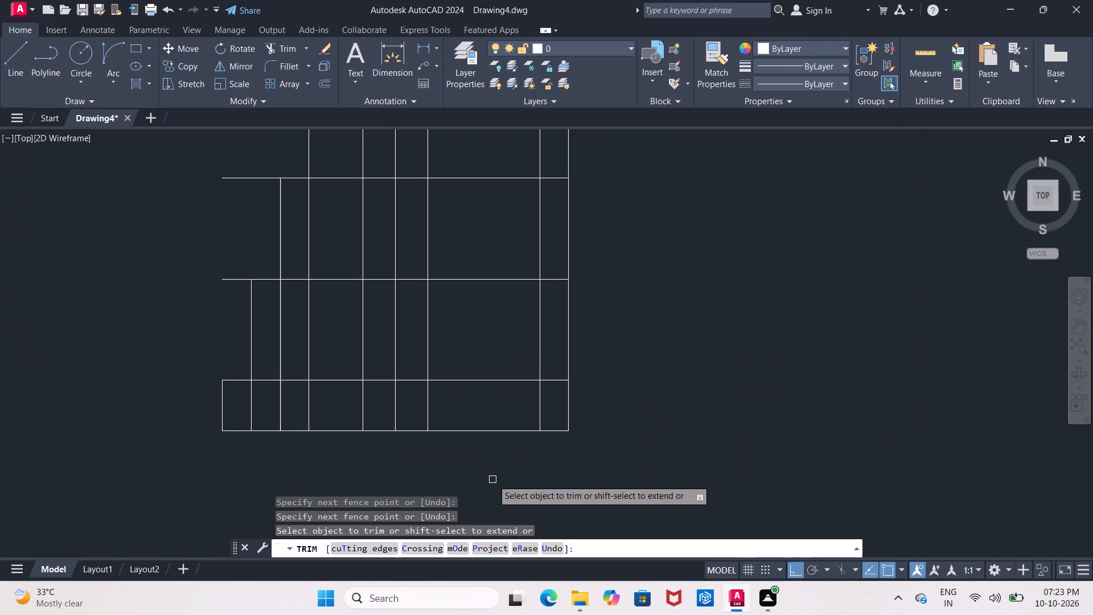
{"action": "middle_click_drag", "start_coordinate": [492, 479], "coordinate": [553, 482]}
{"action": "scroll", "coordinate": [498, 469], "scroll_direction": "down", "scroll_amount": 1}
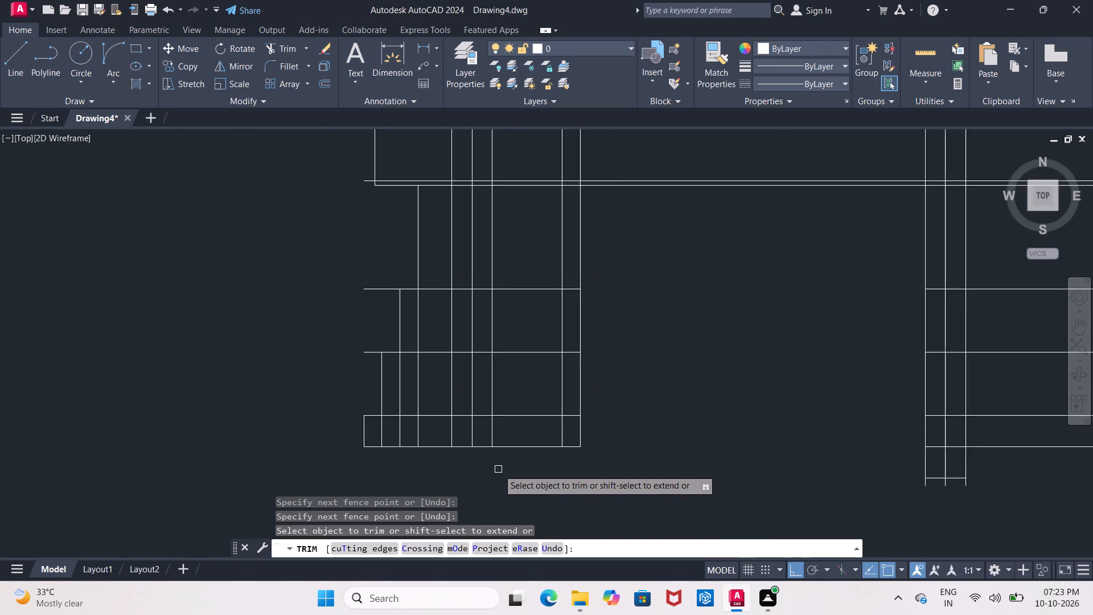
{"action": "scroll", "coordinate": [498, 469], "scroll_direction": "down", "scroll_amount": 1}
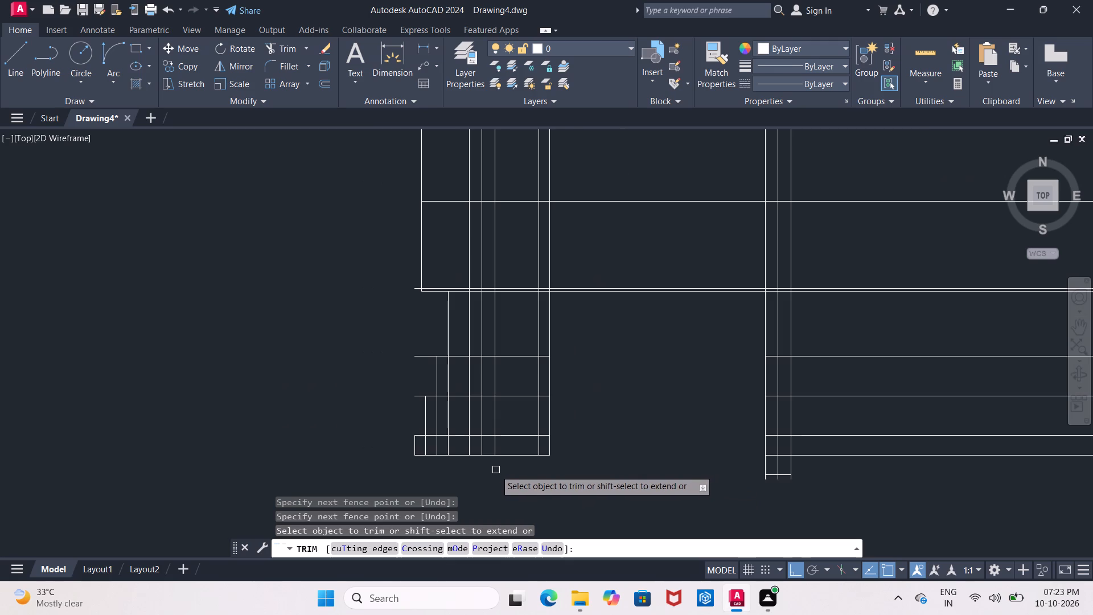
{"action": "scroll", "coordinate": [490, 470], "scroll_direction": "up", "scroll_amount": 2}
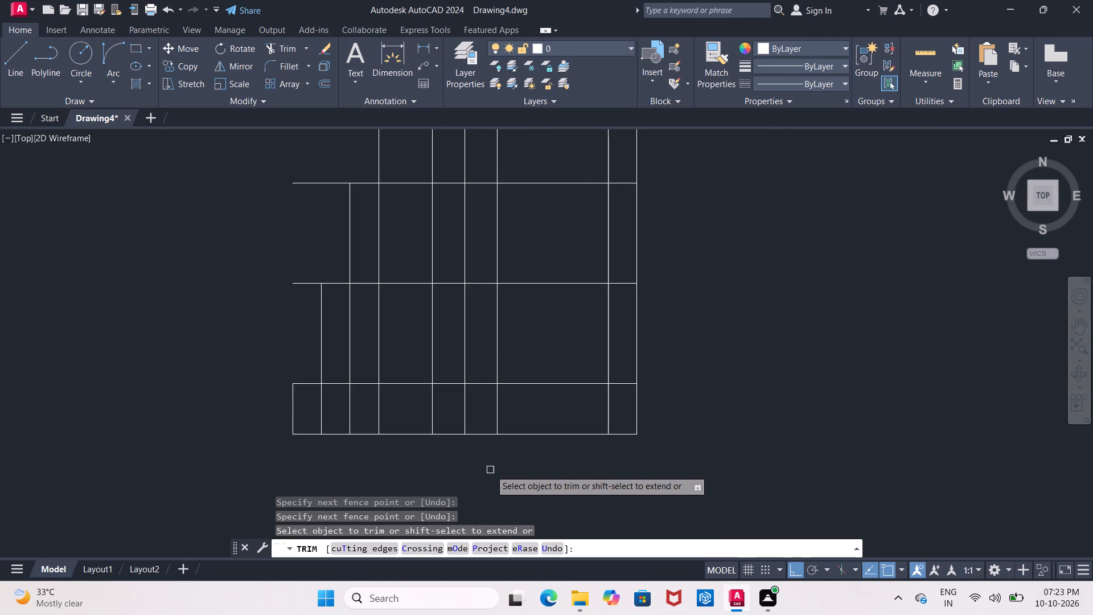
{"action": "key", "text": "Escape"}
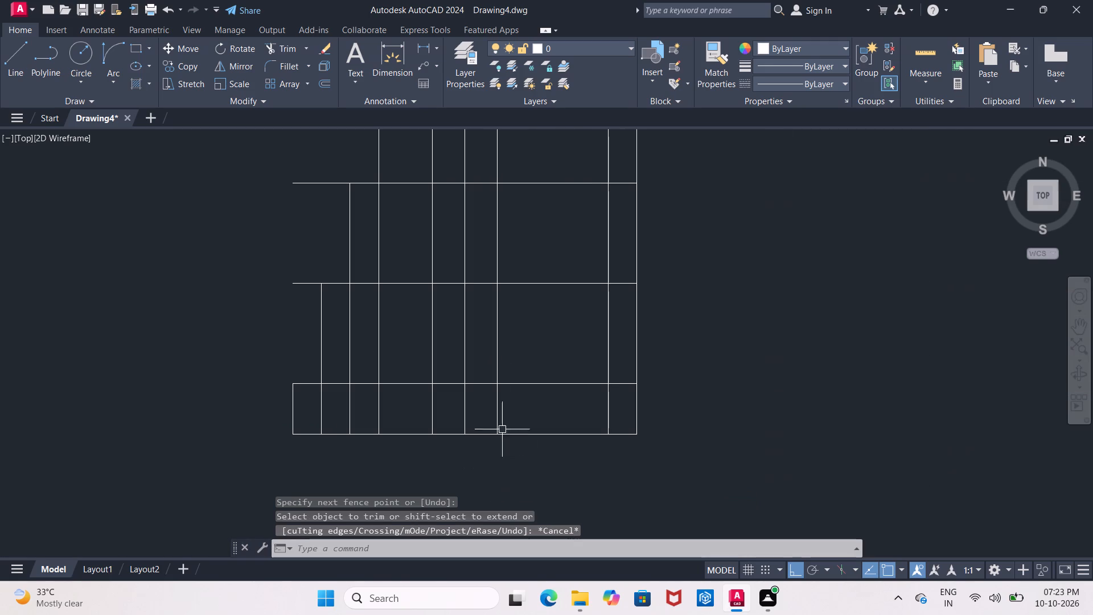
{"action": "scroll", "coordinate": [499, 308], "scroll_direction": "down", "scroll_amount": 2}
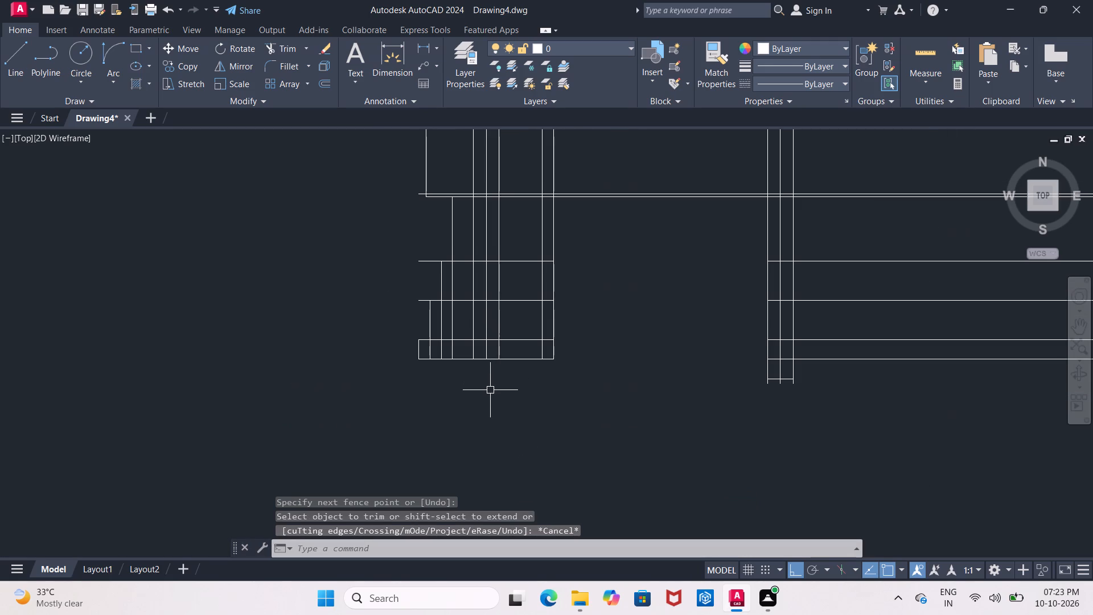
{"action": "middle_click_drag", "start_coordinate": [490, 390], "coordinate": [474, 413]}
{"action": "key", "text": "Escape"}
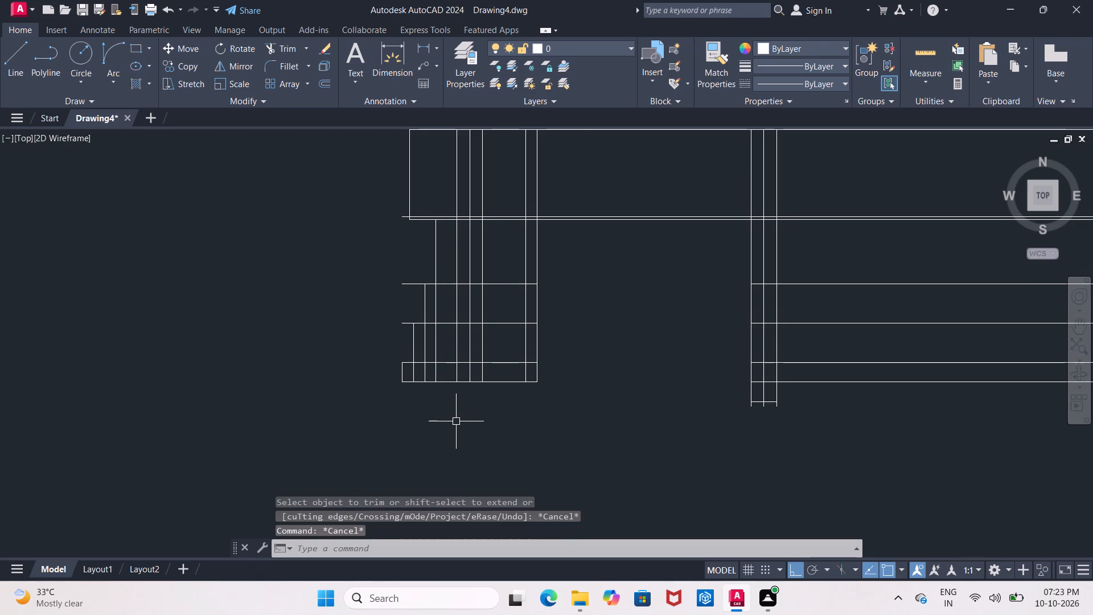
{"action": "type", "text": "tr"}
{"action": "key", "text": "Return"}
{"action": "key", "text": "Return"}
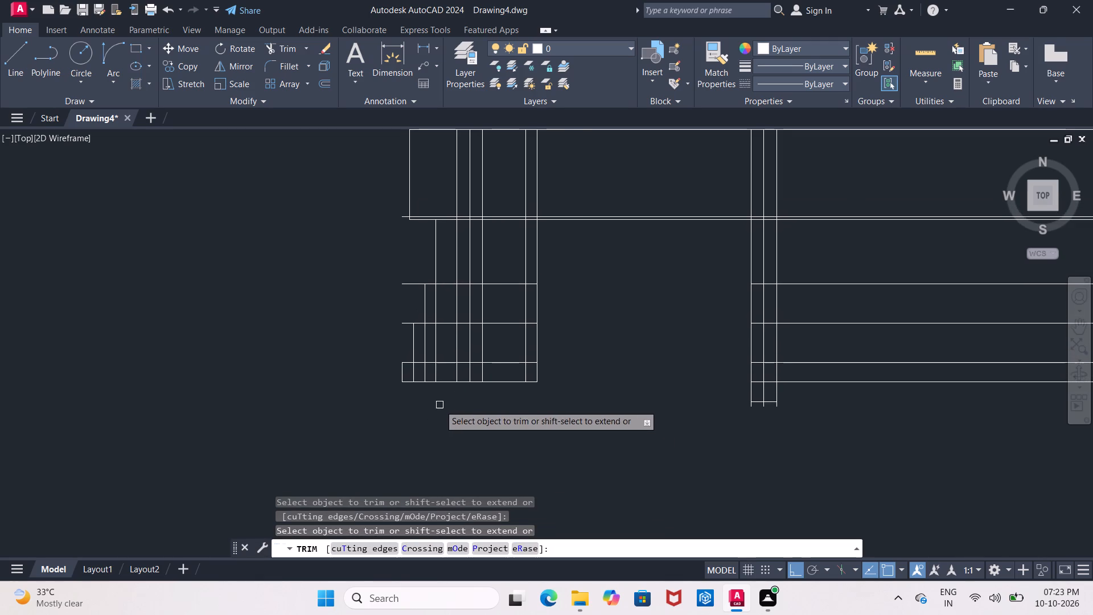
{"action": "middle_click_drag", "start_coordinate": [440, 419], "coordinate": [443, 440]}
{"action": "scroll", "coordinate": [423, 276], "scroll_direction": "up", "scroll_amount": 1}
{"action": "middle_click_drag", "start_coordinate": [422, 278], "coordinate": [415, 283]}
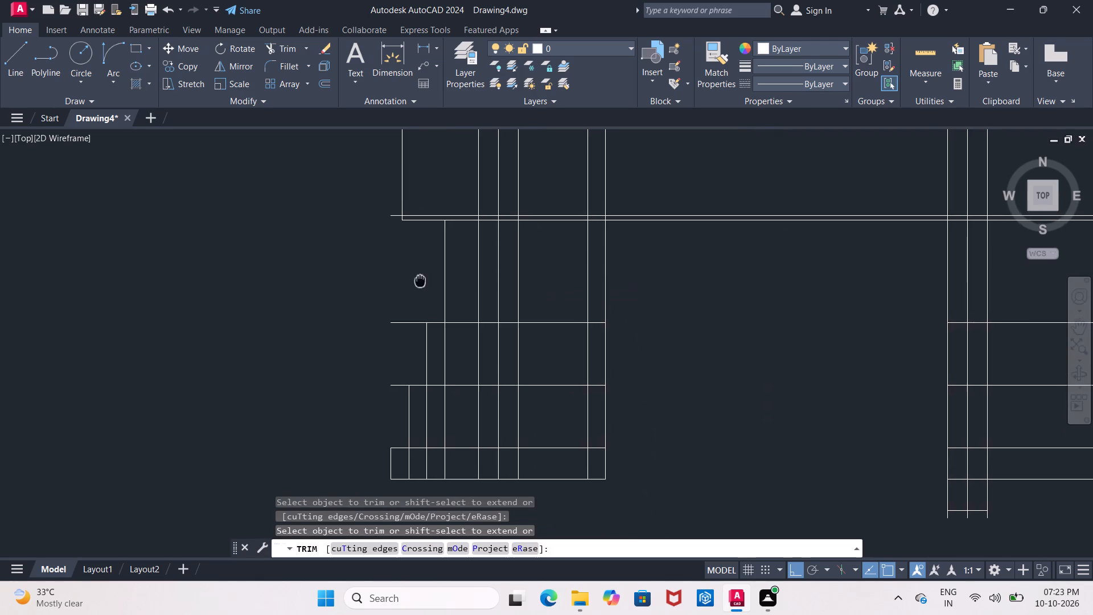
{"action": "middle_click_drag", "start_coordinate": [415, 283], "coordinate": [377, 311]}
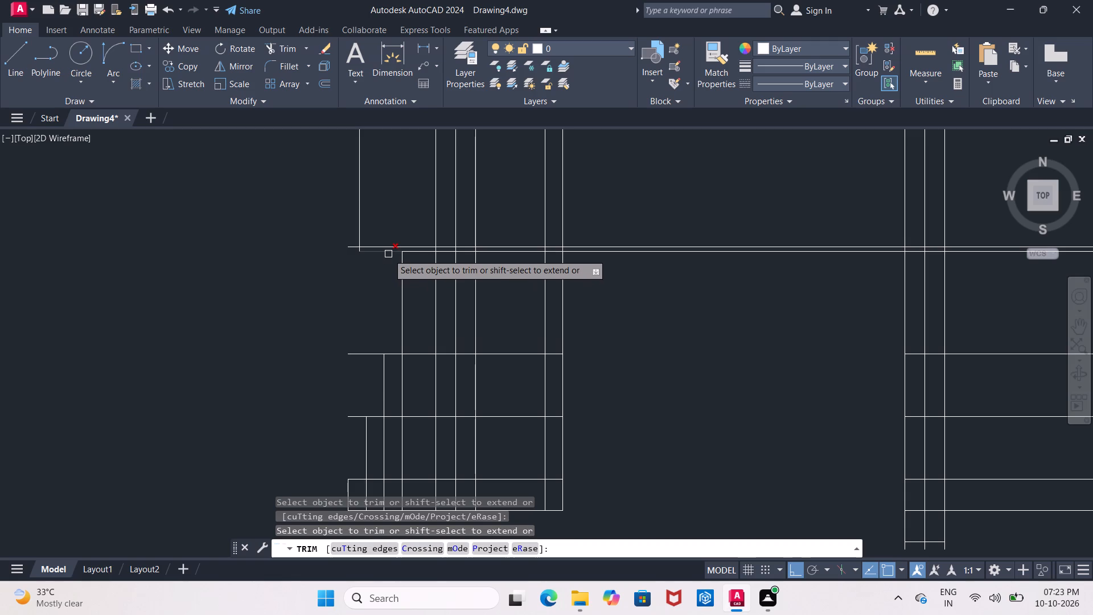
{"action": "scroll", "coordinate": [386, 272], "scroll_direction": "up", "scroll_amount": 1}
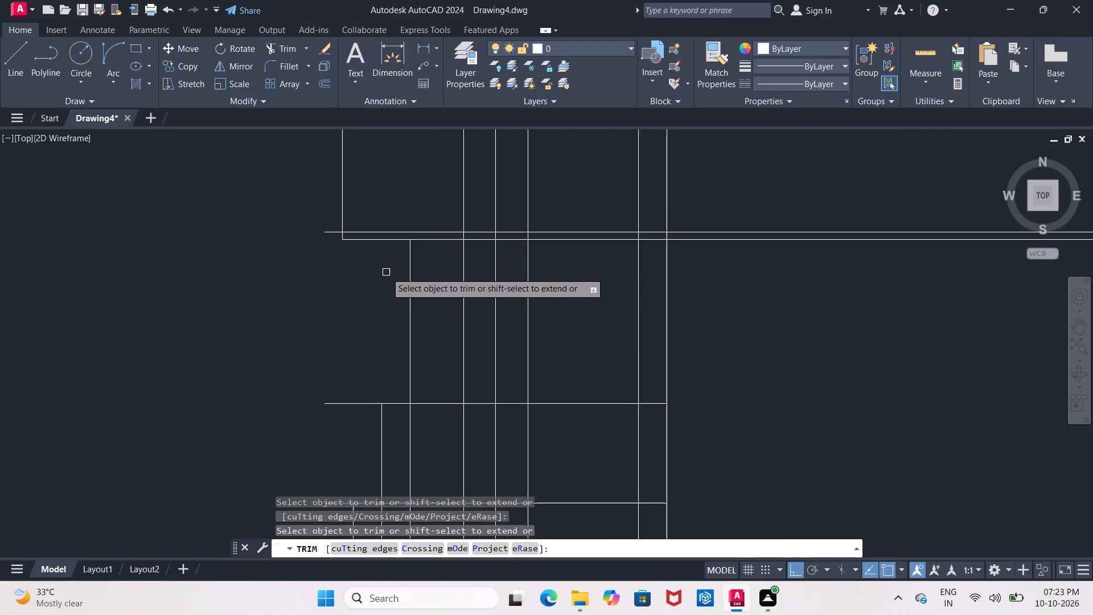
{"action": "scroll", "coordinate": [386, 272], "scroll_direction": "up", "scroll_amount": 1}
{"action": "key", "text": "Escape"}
Extend the innermost stepped vertical line up to the upper of the two closely spaced plinth lines.
{"action": "type", "text": "ex"}
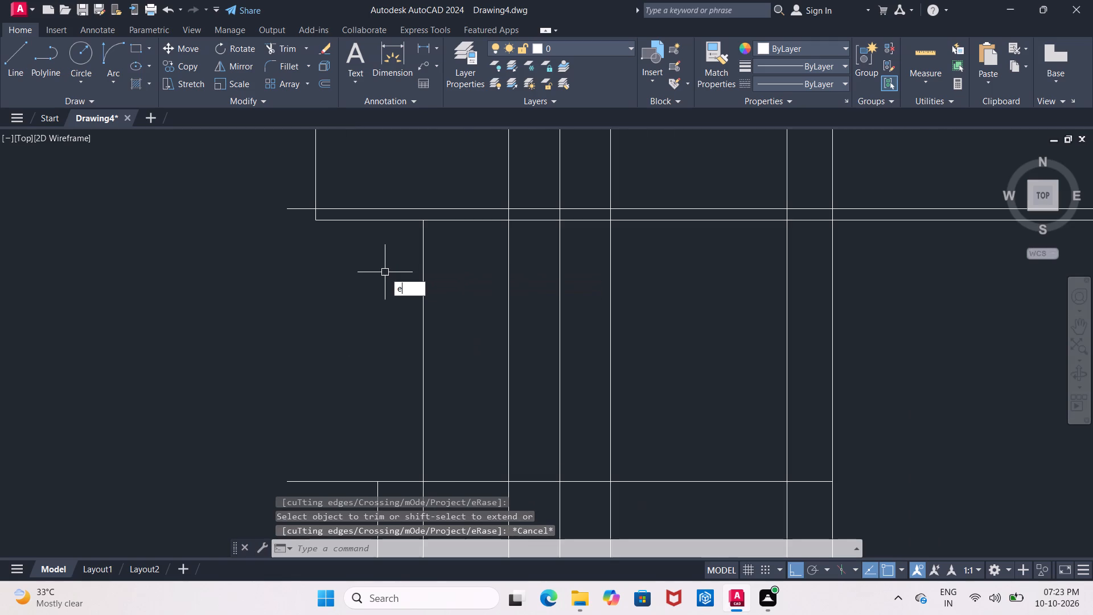
{"action": "key", "text": "Return"}
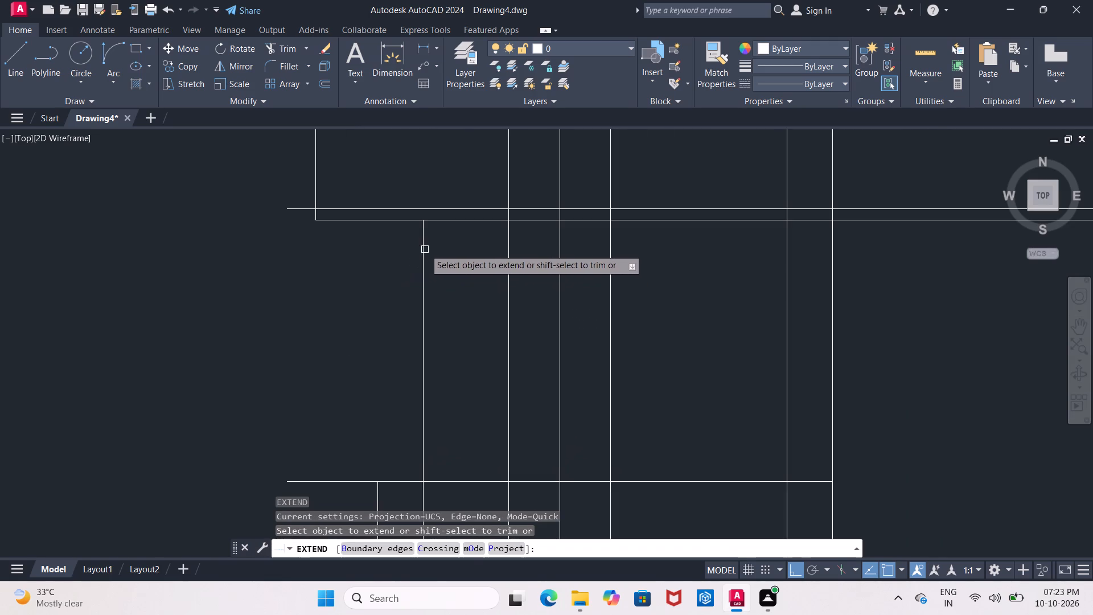
{"action": "left_click", "coordinate": [422, 241]}
{"action": "key", "text": "Escape"}
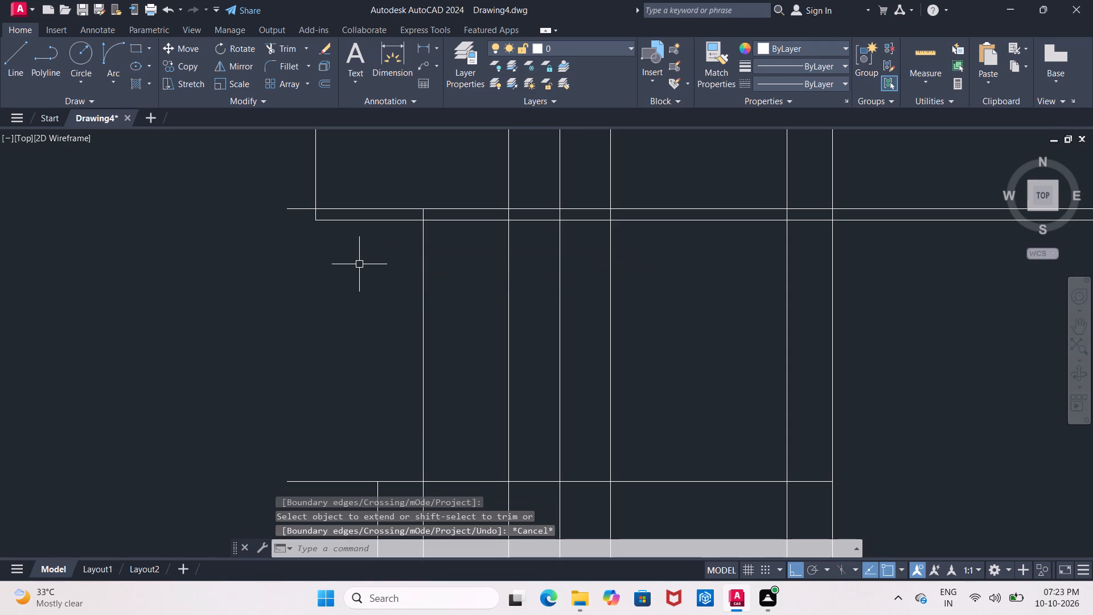
Trim the upper plinth line's overhang past the outer edge and the lower plinth line outside the innermost stepped vertical.
{"action": "type", "text": "tr"}
{"action": "key", "text": "Return"}
{"action": "key", "text": "Return"}
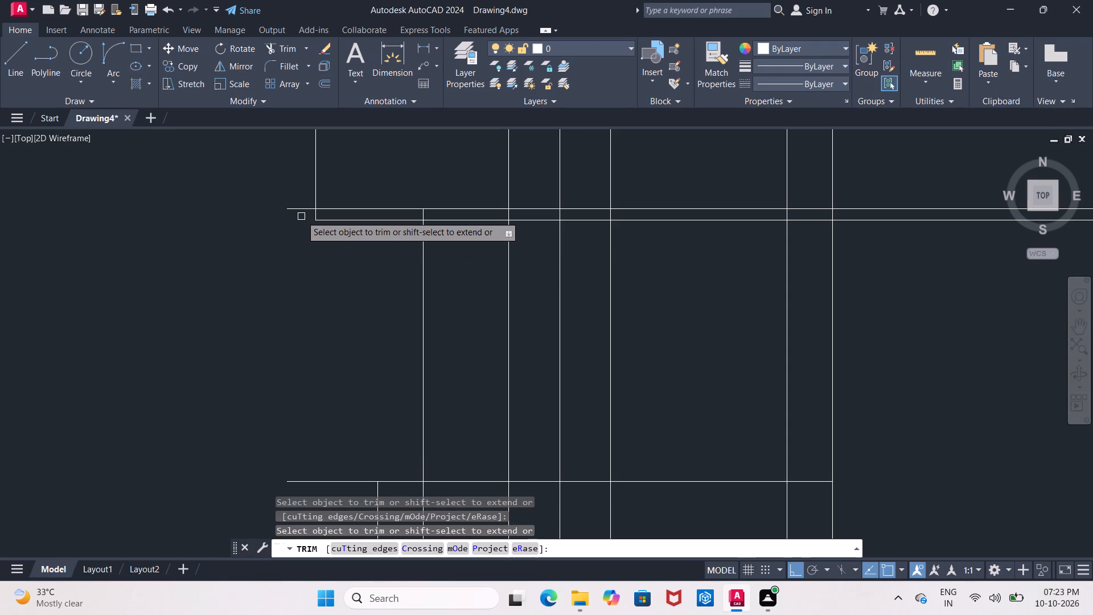
{"action": "left_click", "coordinate": [301, 210]}
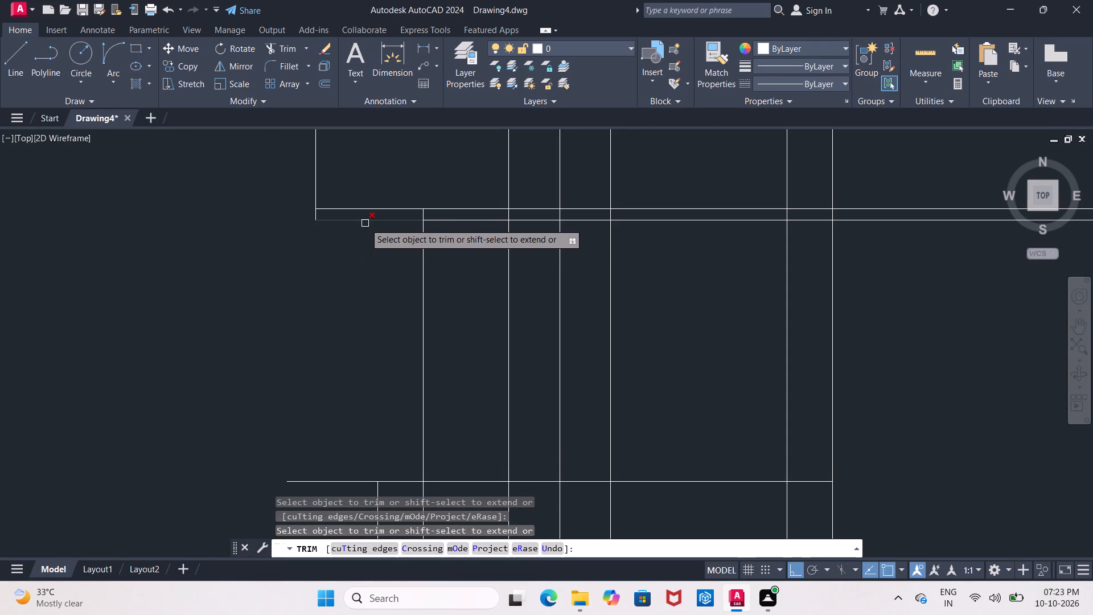
{"action": "left_click", "coordinate": [365, 223]}
Trim the upper 14" course line's outer overhang and its segment just inside the innermost stepped vertical.
{"action": "scroll", "coordinate": [363, 262], "scroll_direction": "down", "scroll_amount": 2}
{"action": "middle_click_drag", "start_coordinate": [364, 296], "coordinate": [369, 262]}
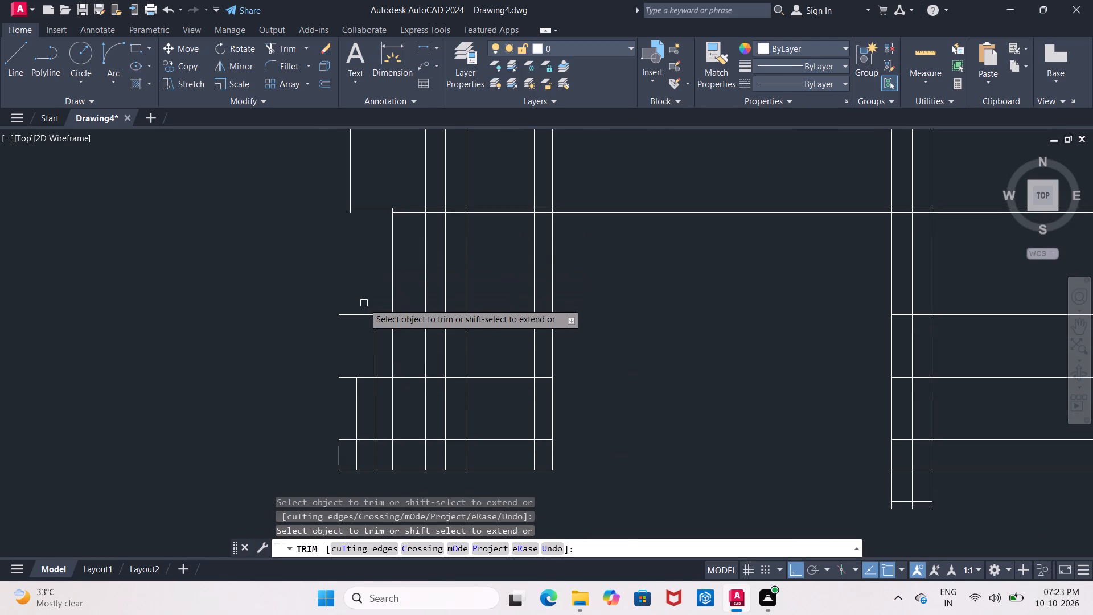
{"action": "left_click", "coordinate": [360, 313]}
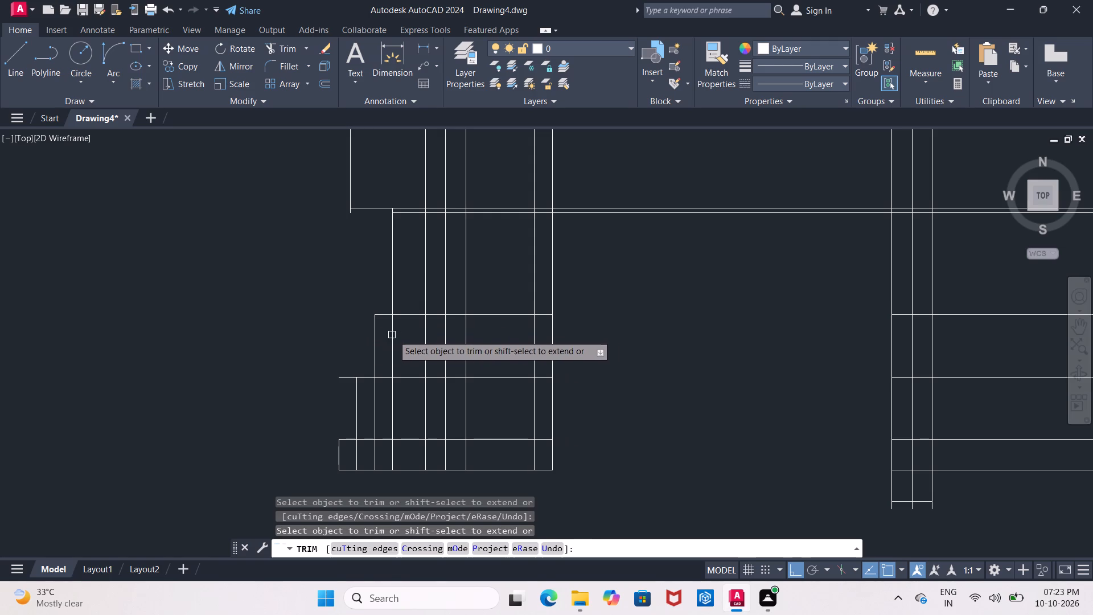
{"action": "left_click", "coordinate": [408, 315]}
{"action": "scroll", "coordinate": [405, 339], "scroll_direction": "up", "scroll_amount": 1}
{"action": "middle_click_drag", "start_coordinate": [405, 339], "coordinate": [408, 334]}
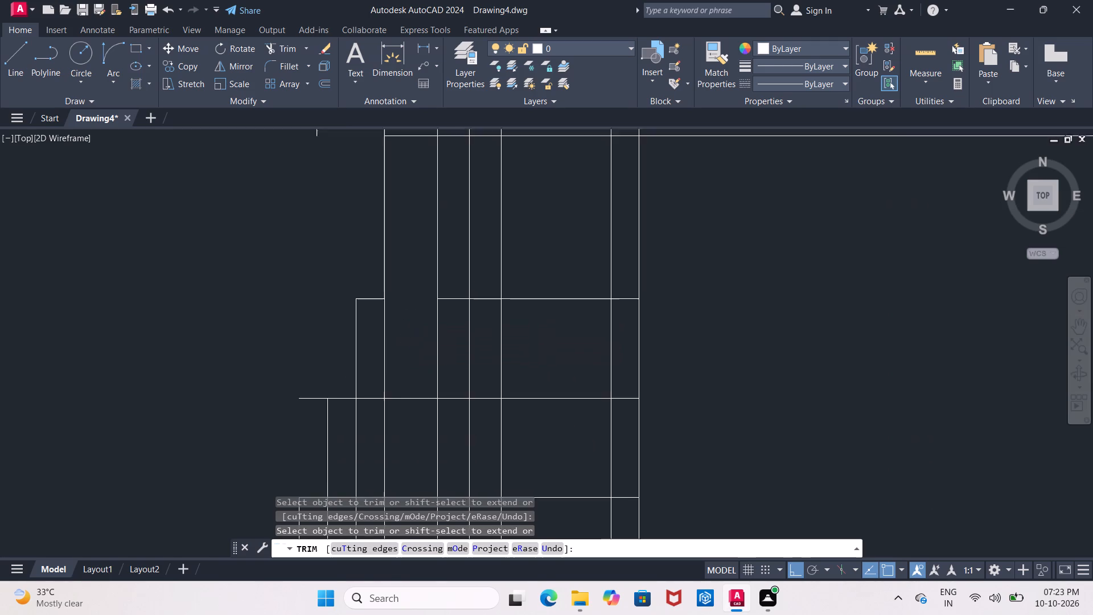
{"action": "middle_click_drag", "start_coordinate": [408, 334], "coordinate": [421, 308]}
Trim the lower 14" course line's outer overhang and inner segment, plus the second stepped vertical between that line and the footing top.
{"action": "left_click", "coordinate": [328, 371]}
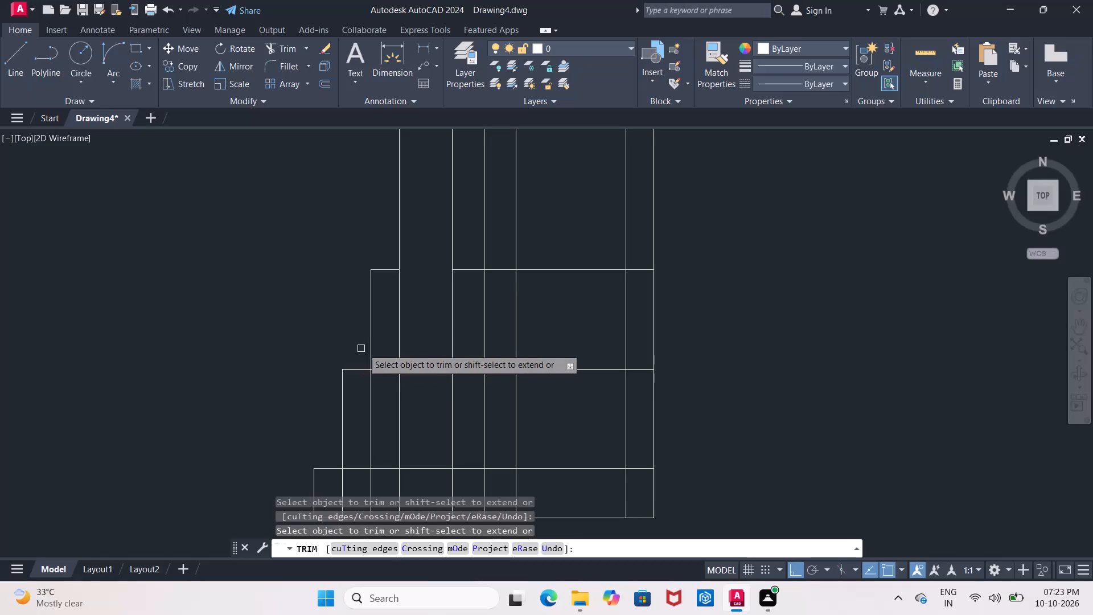
{"action": "left_click", "coordinate": [379, 371]}
{"action": "middle_click_drag", "start_coordinate": [380, 371], "coordinate": [426, 281]}
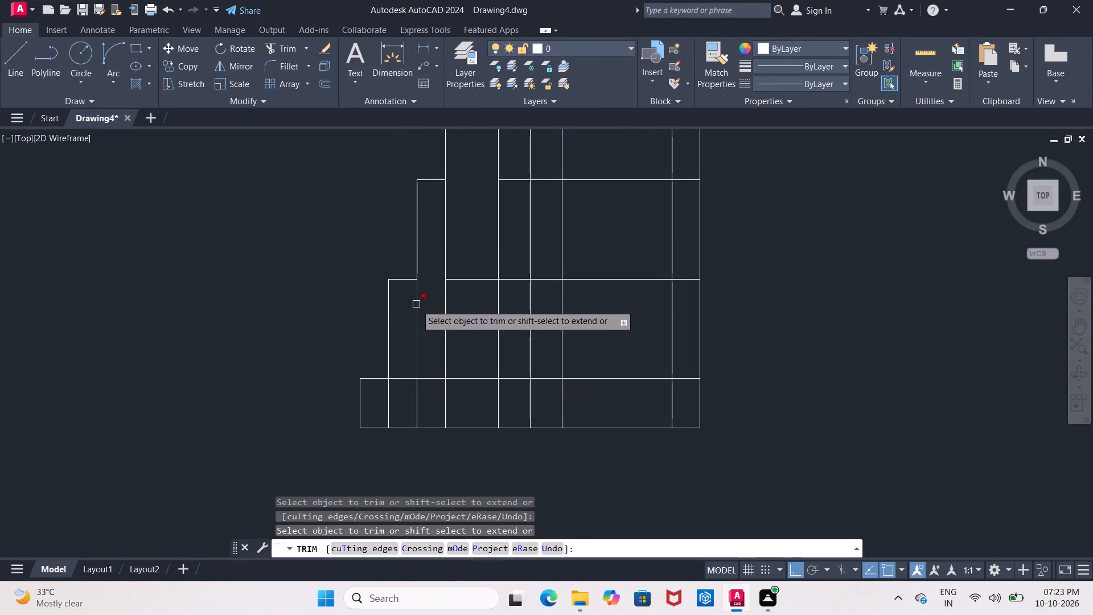
{"action": "left_click", "coordinate": [416, 305]}
{"action": "middle_click_drag", "start_coordinate": [420, 314], "coordinate": [433, 276]}
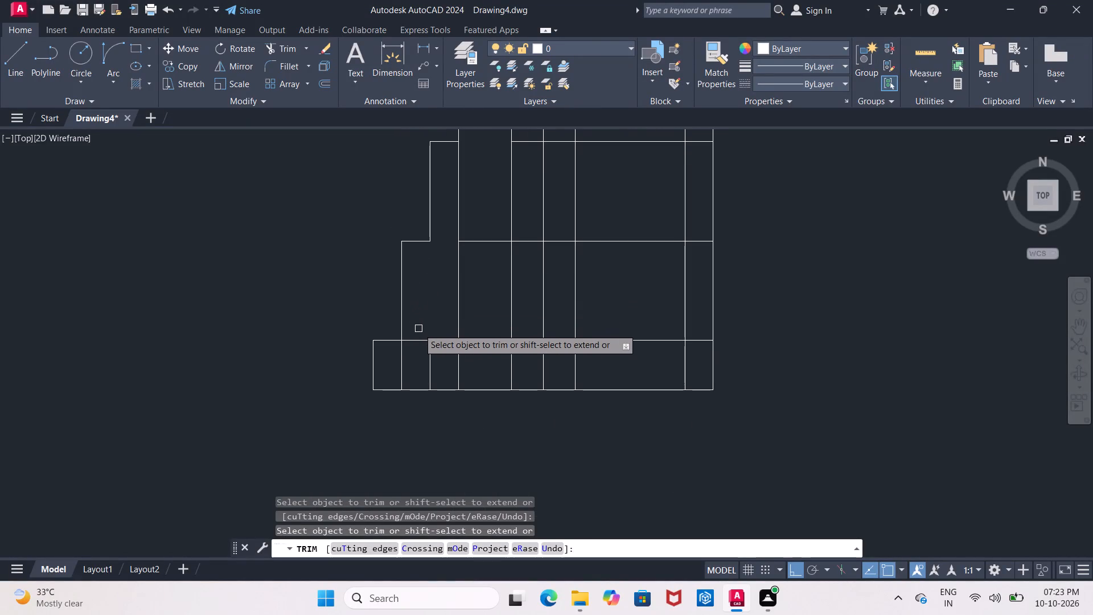
Trim the two middle stepped verticals inside the 7" footing and the footing top line up to the innermost stepped vertical.
{"action": "scroll", "coordinate": [418, 329], "scroll_direction": "up", "scroll_amount": 1}
{"action": "middle_click_drag", "start_coordinate": [418, 329], "coordinate": [422, 313]}
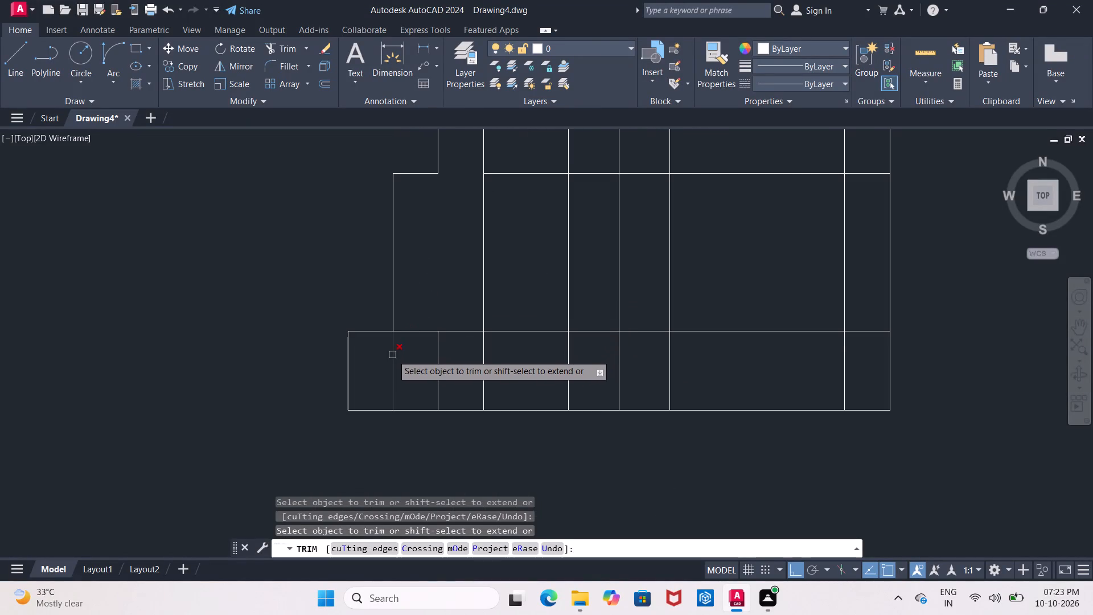
{"action": "left_click", "coordinate": [392, 355]}
{"action": "left_click", "coordinate": [416, 332]}
{"action": "scroll", "coordinate": [411, 338], "scroll_direction": "down", "scroll_amount": 2}
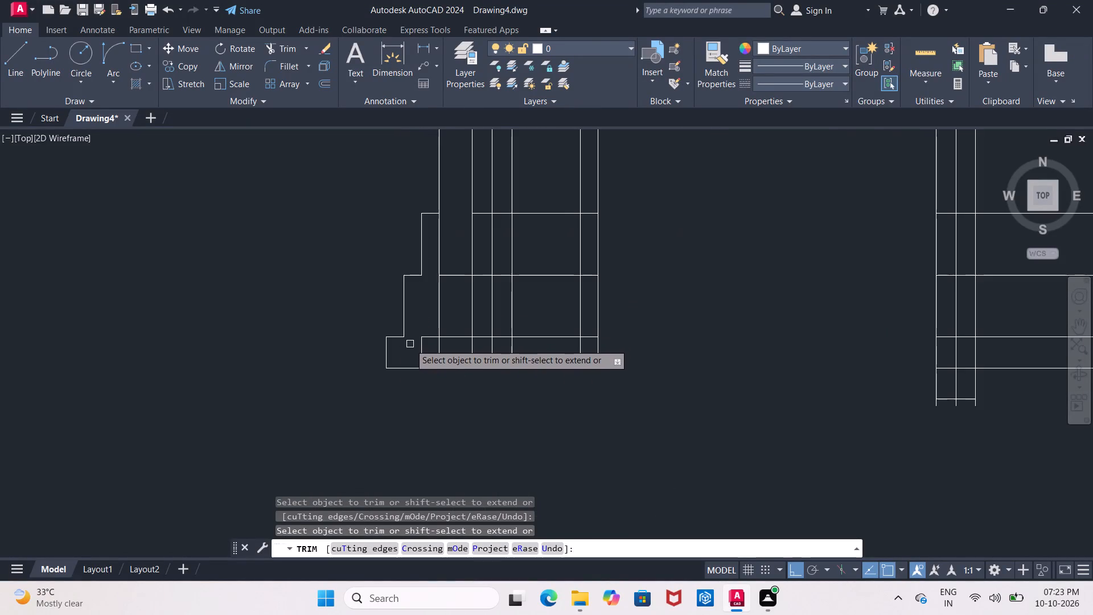
{"action": "middle_click_drag", "start_coordinate": [410, 344], "coordinate": [391, 344]}
{"action": "left_click", "coordinate": [404, 352]}
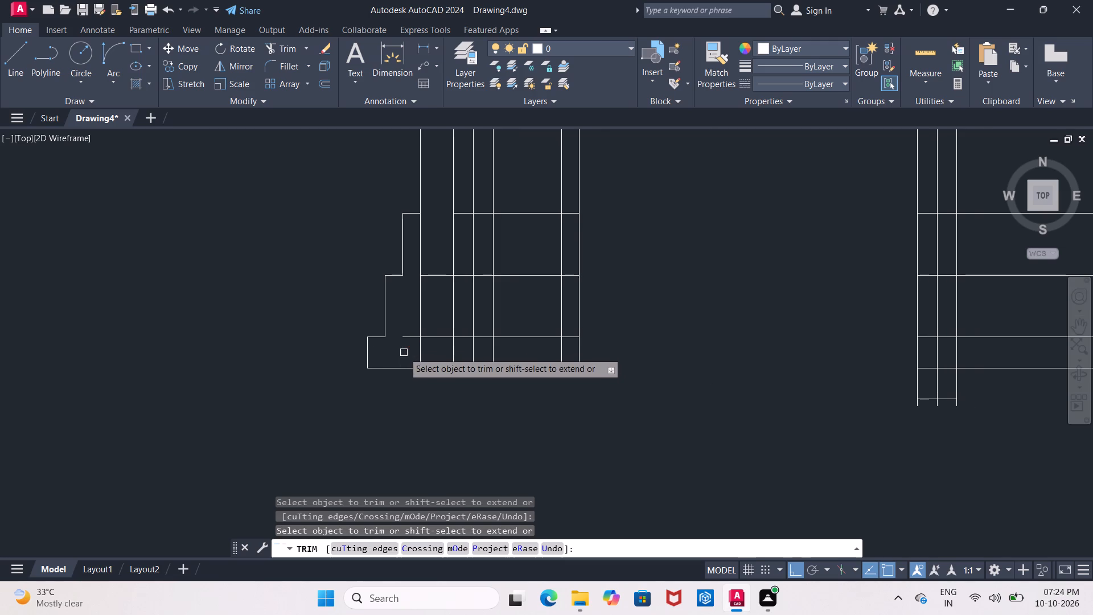
{"action": "left_click", "coordinate": [410, 336]}
Trim the lower course and footing top lines between the innermost stepped vertical and the wall, plus that vertical below the upper course line.
{"action": "middle_click_drag", "start_coordinate": [418, 300], "coordinate": [409, 337]}
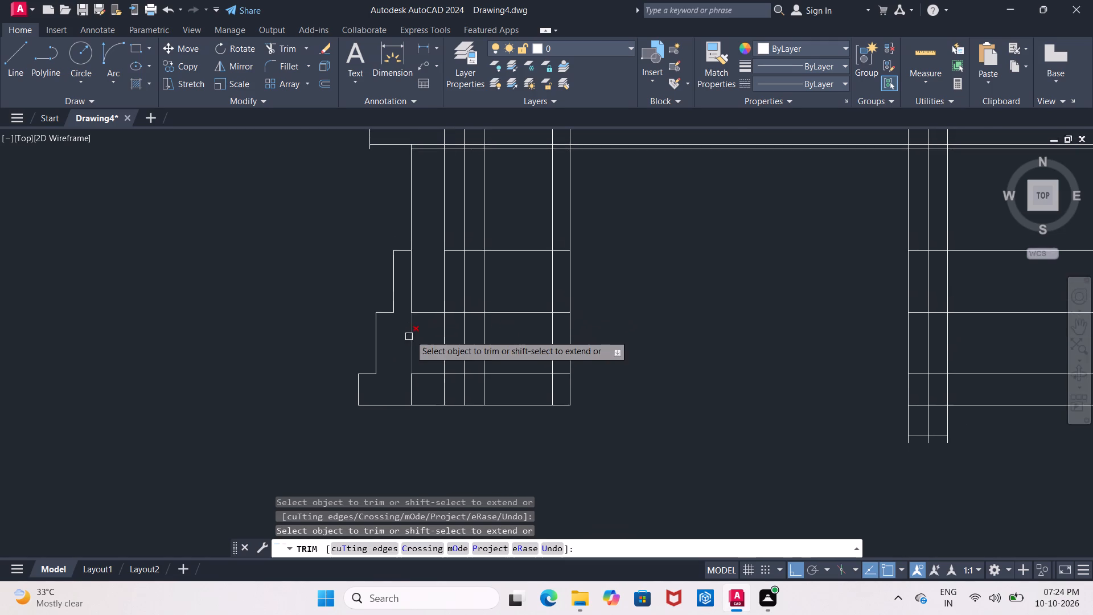
{"action": "scroll", "coordinate": [418, 334], "scroll_direction": "down", "scroll_amount": 3}
{"action": "scroll", "coordinate": [425, 333], "scroll_direction": "up", "scroll_amount": 2}
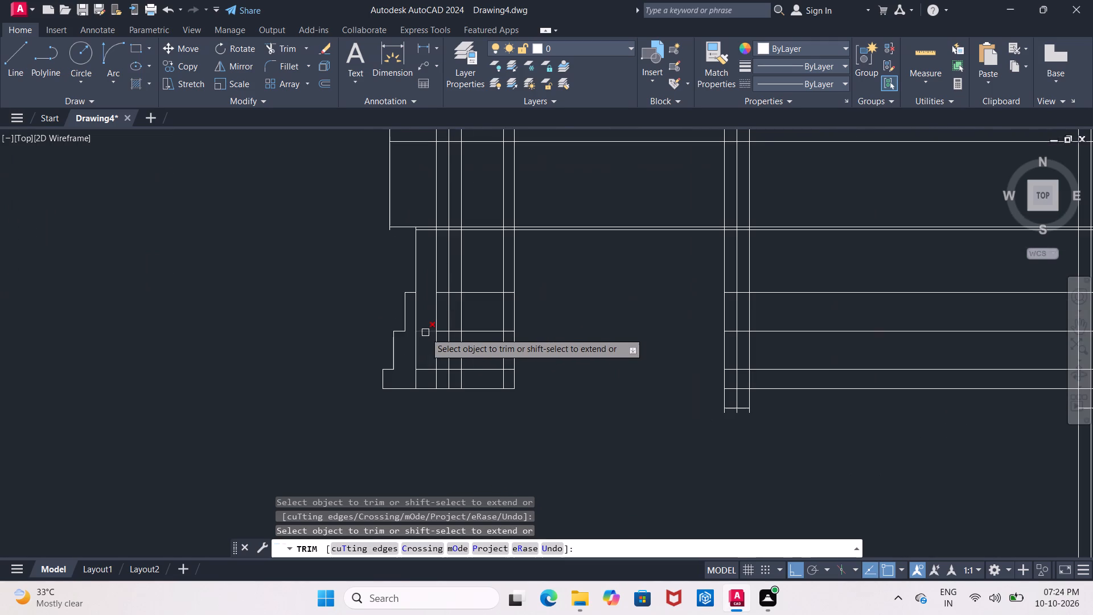
{"action": "left_click", "coordinate": [426, 333]}
{"action": "left_click", "coordinate": [425, 368]}
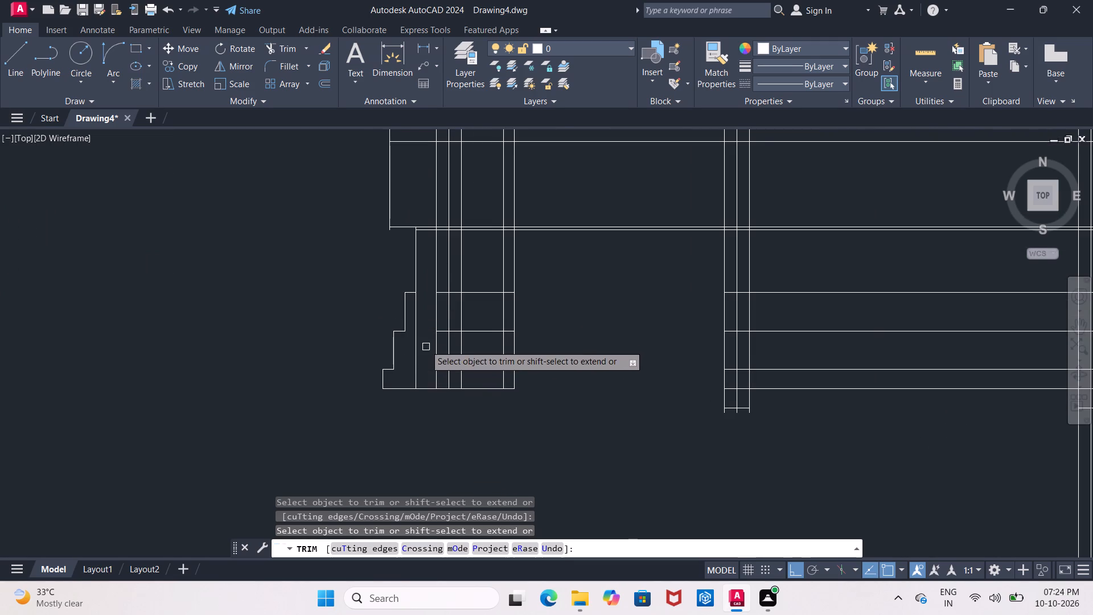
{"action": "middle_click_drag", "start_coordinate": [425, 345], "coordinate": [423, 363]}
{"action": "left_click", "coordinate": [414, 346]}
Examine the trimmed stepped outline of the outer wall's foundation and end the trimming.
{"action": "scroll", "coordinate": [415, 343], "scroll_direction": "down", "scroll_amount": 1}
{"action": "middle_click_drag", "start_coordinate": [414, 343], "coordinate": [409, 358]}
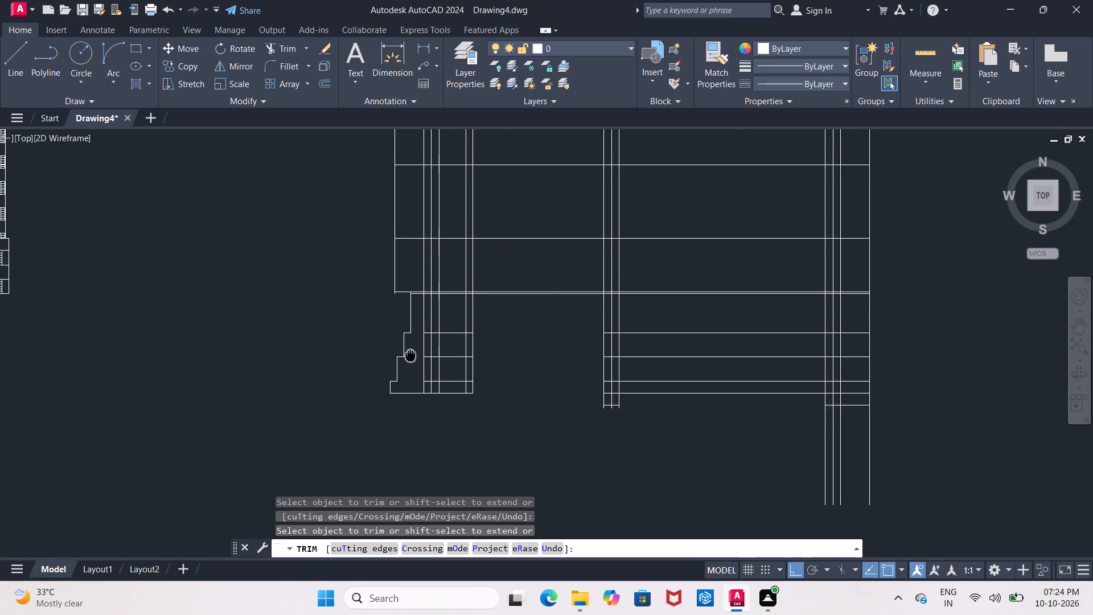
{"action": "middle_click_drag", "start_coordinate": [409, 358], "coordinate": [404, 375]}
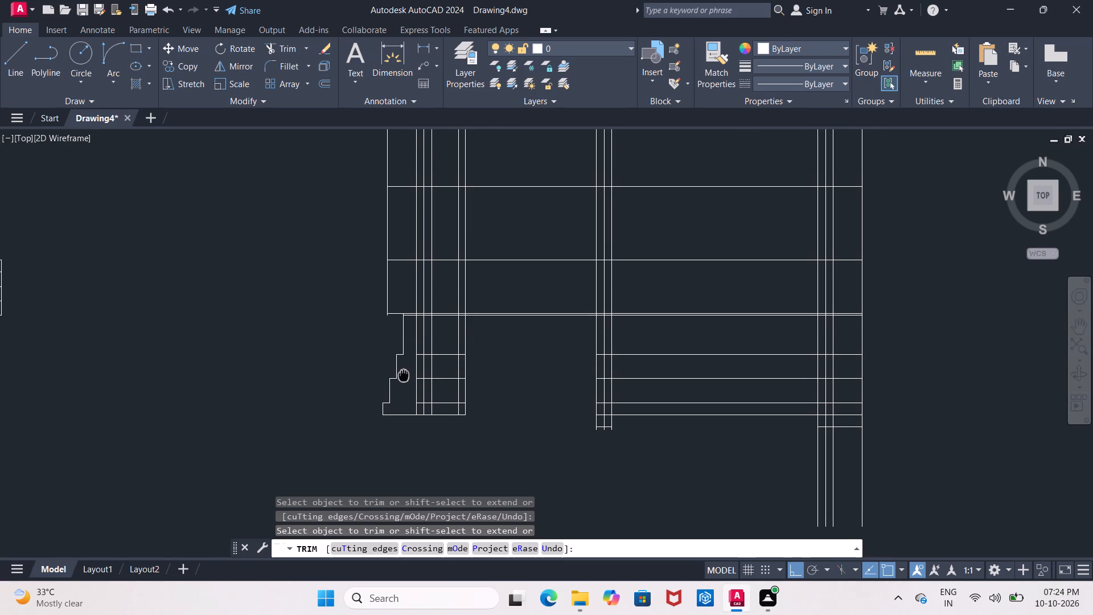
{"action": "middle_click_drag", "start_coordinate": [404, 375], "coordinate": [404, 377]}
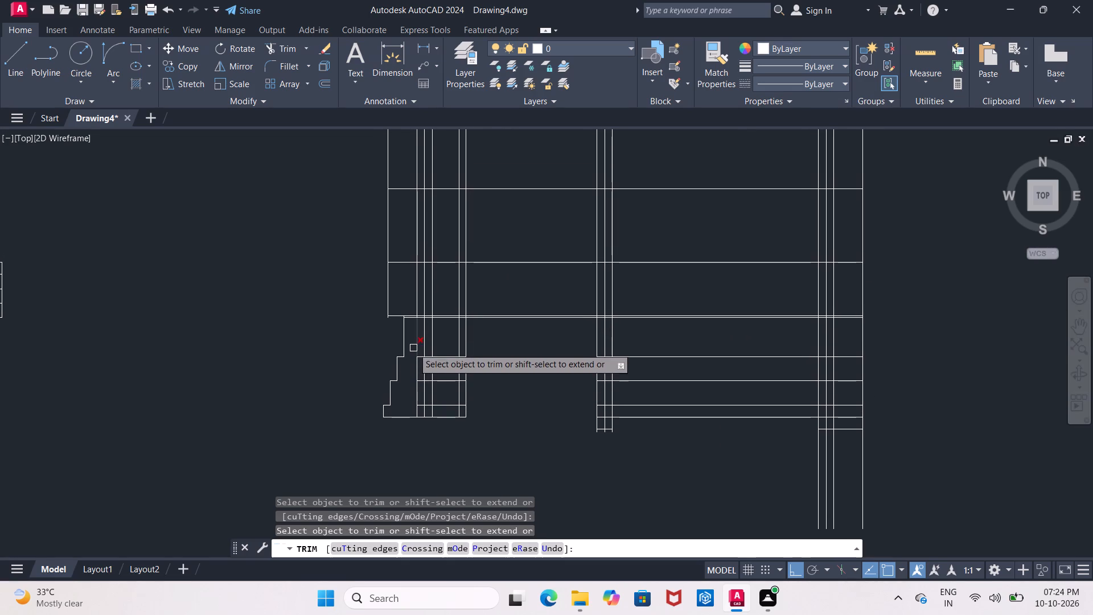
{"action": "scroll", "coordinate": [413, 348], "scroll_direction": "up", "scroll_amount": 1}
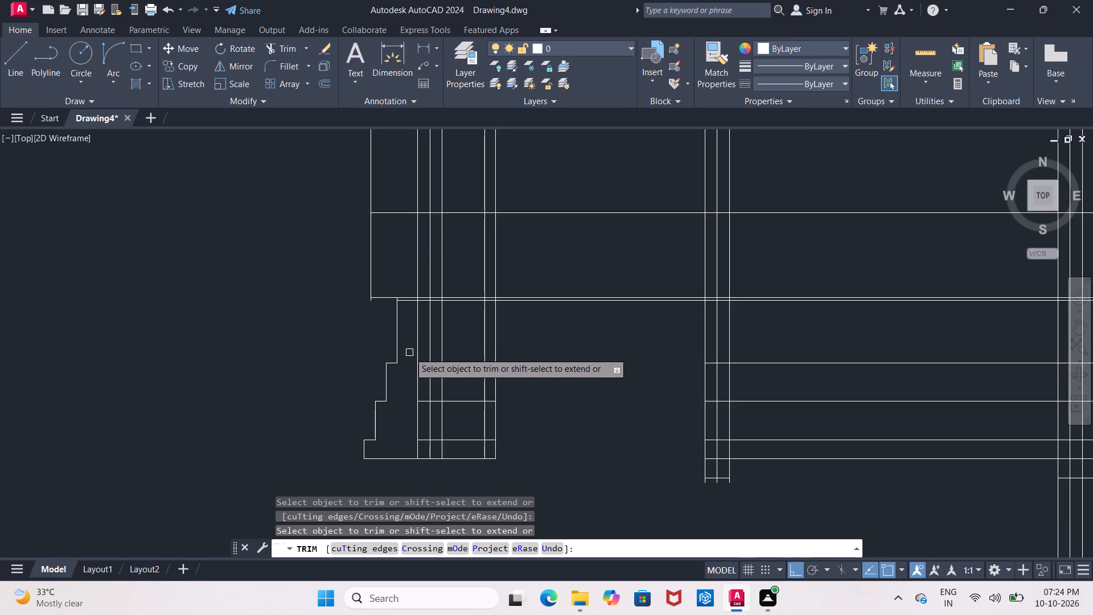
{"action": "scroll", "coordinate": [409, 352], "scroll_direction": "up", "scroll_amount": 1}
{"action": "middle_click_drag", "start_coordinate": [409, 352], "coordinate": [418, 269]}
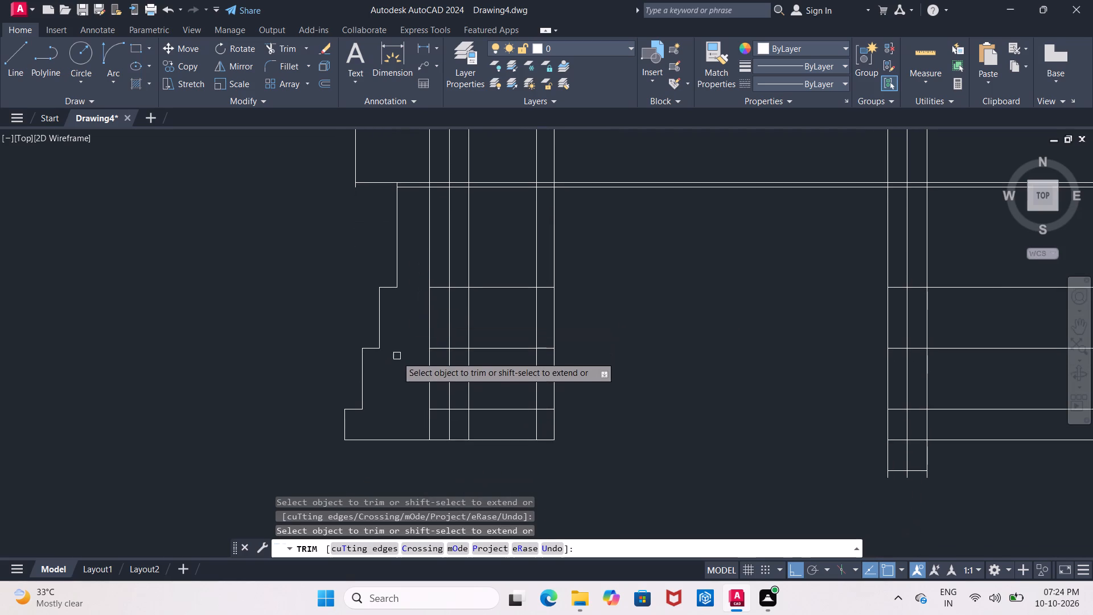
{"action": "middle_click_drag", "start_coordinate": [397, 357], "coordinate": [343, 379]}
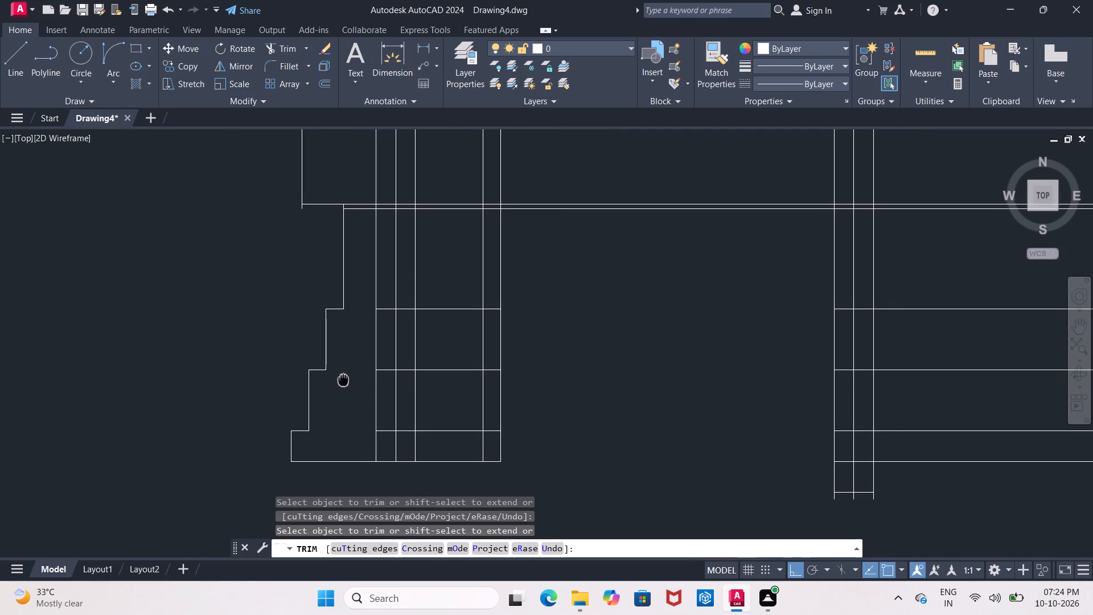
{"action": "middle_click_drag", "start_coordinate": [343, 379], "coordinate": [342, 375]}
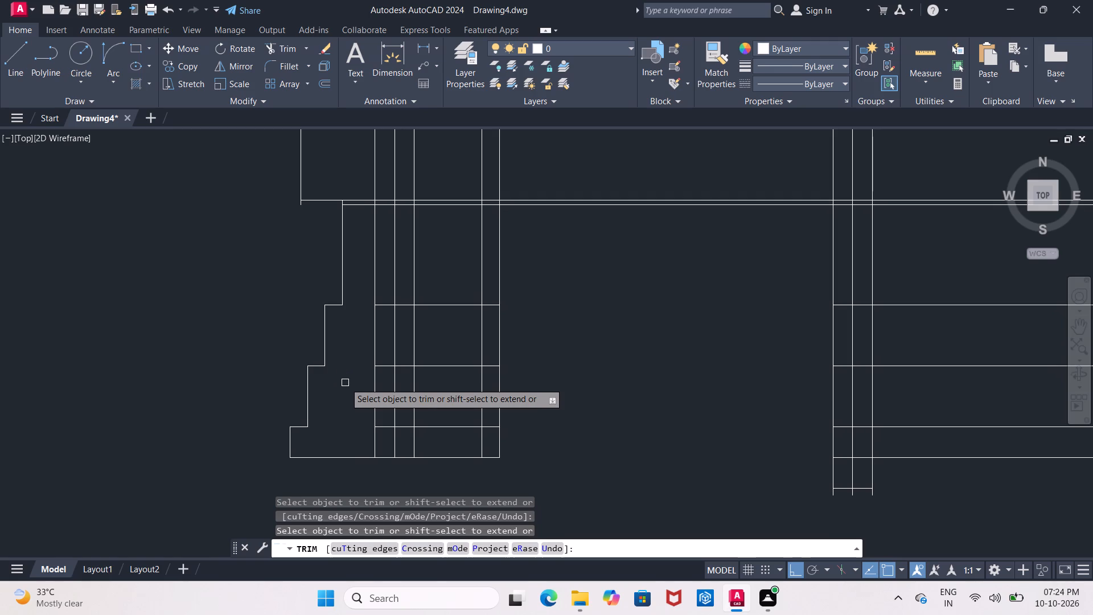
{"action": "key", "text": "Escape"}
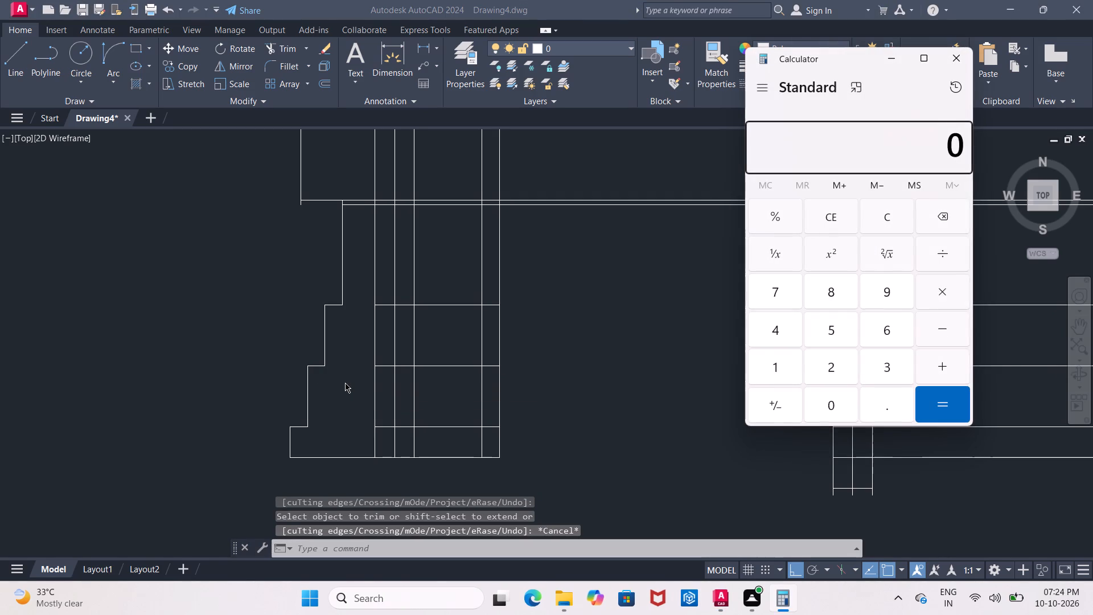
In the Calculator, divide 1.20 by 2, clear it and close the Calculator.
{"action": "type", "text": "1.20"}
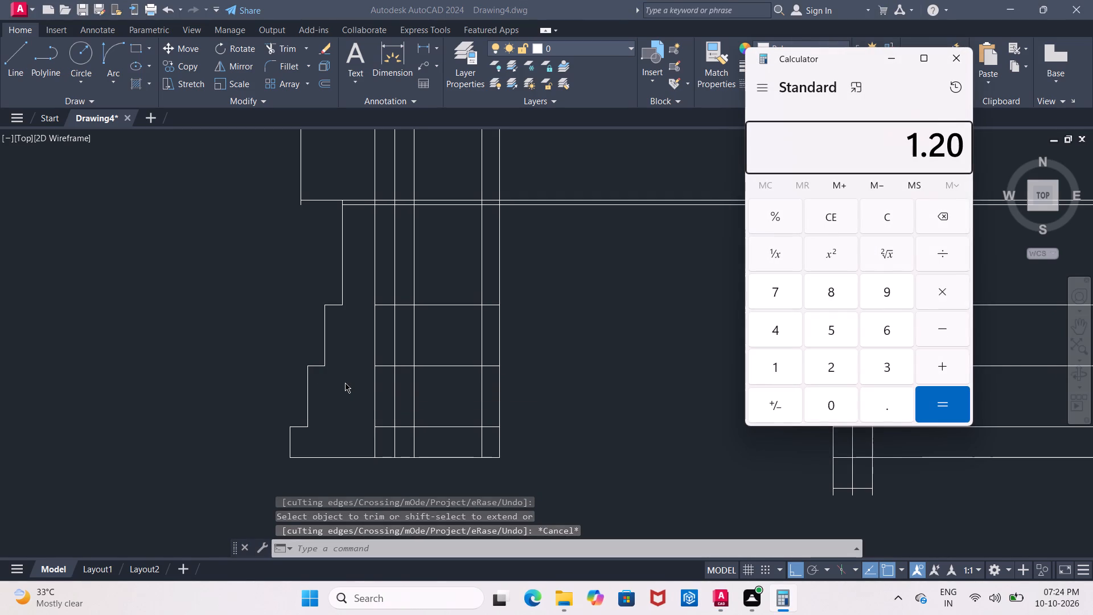
{"action": "type", "text": "/2"}
{"action": "key", "text": "Return"}
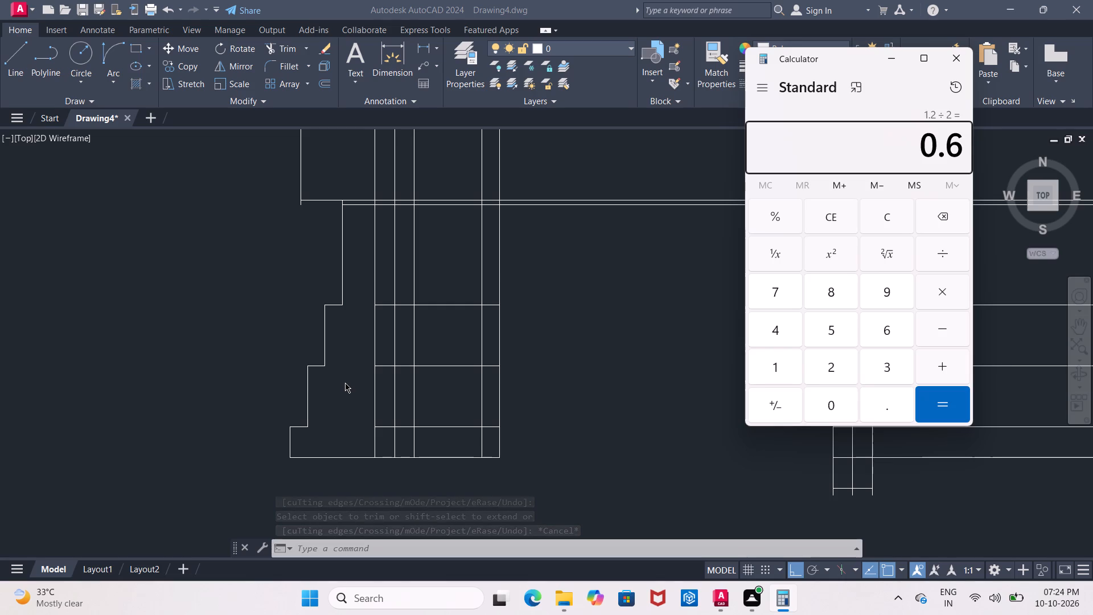
{"action": "key", "text": "Escape"}
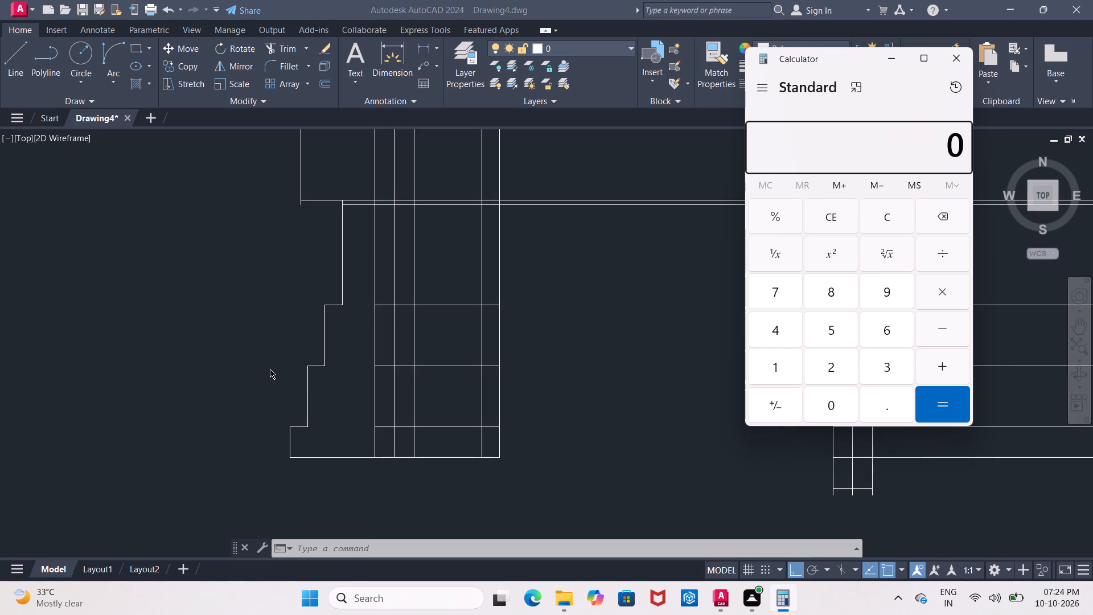
{"action": "key", "text": "Escape"}
{"action": "left_click", "coordinate": [964, 61]}
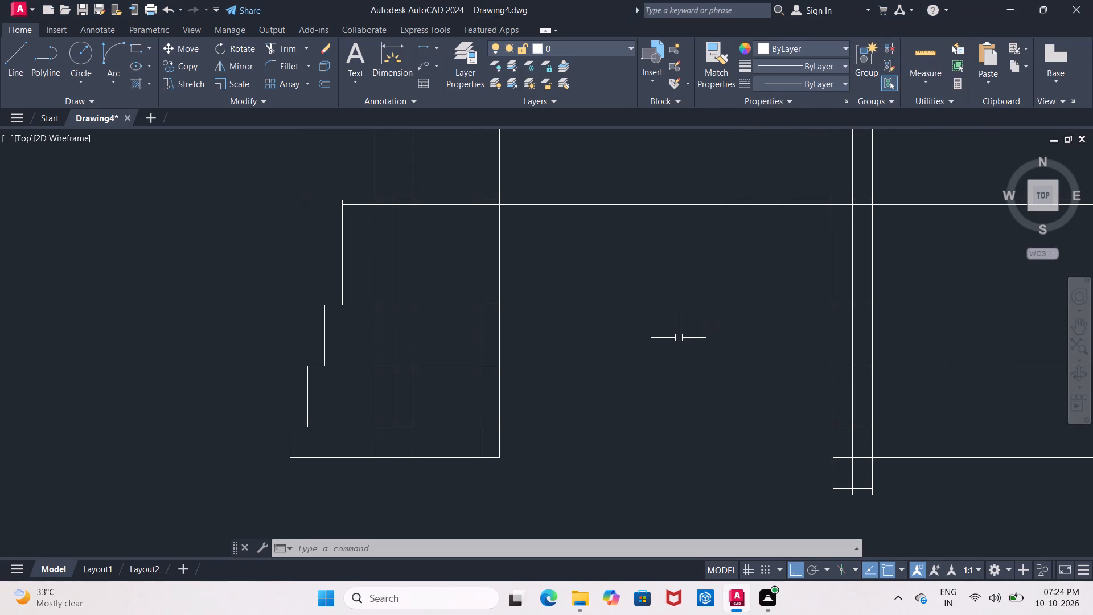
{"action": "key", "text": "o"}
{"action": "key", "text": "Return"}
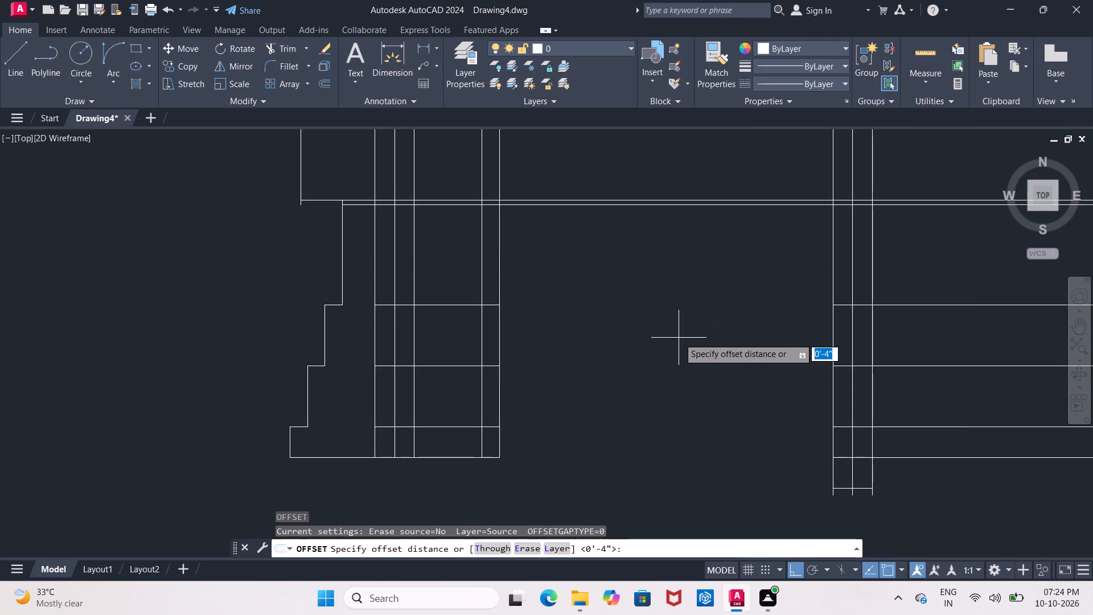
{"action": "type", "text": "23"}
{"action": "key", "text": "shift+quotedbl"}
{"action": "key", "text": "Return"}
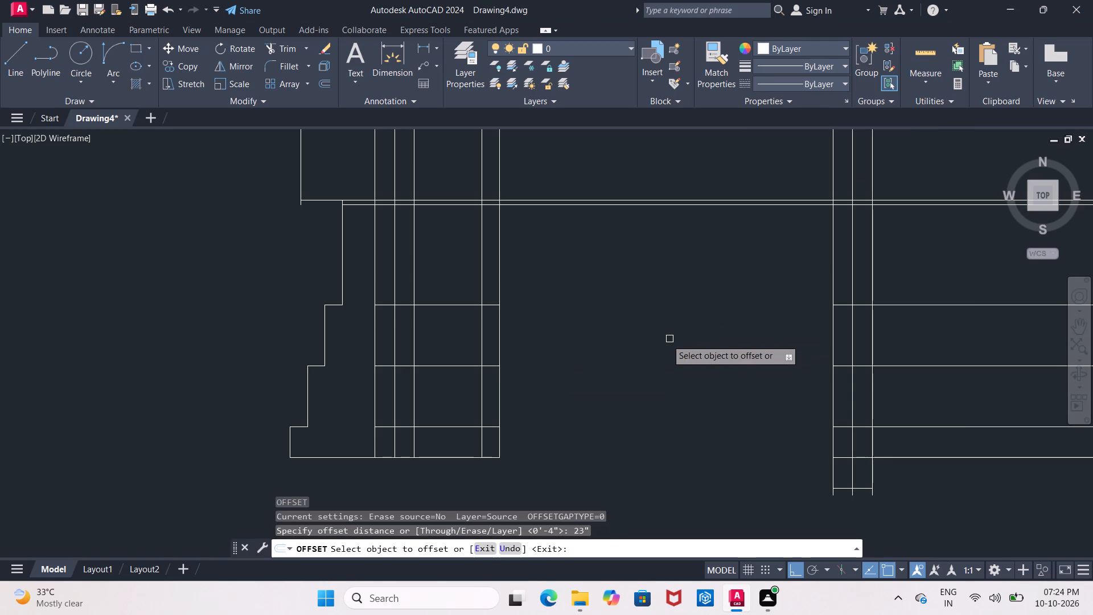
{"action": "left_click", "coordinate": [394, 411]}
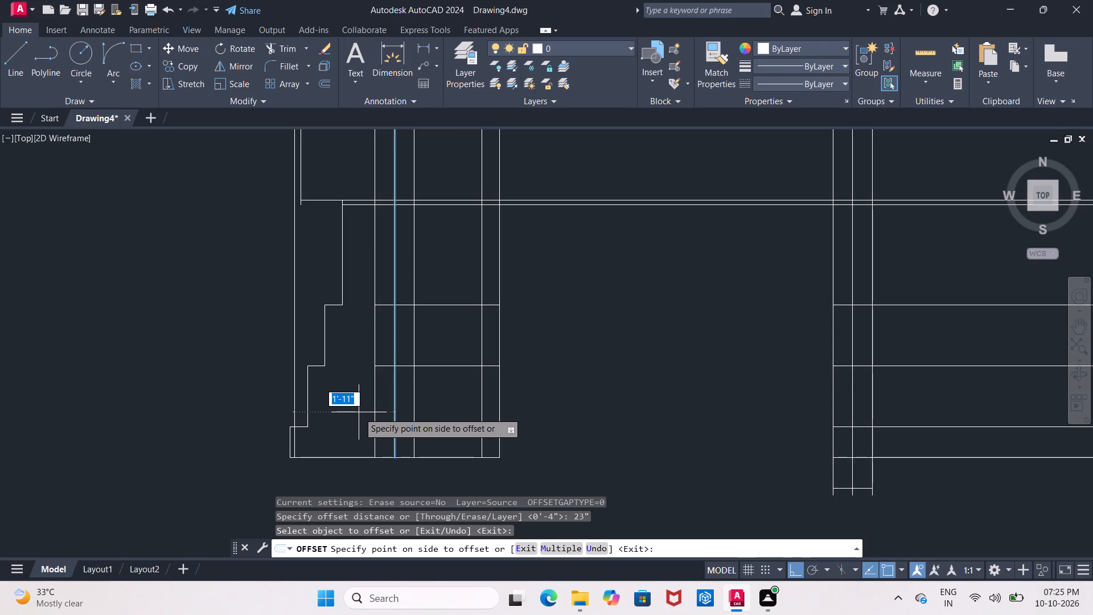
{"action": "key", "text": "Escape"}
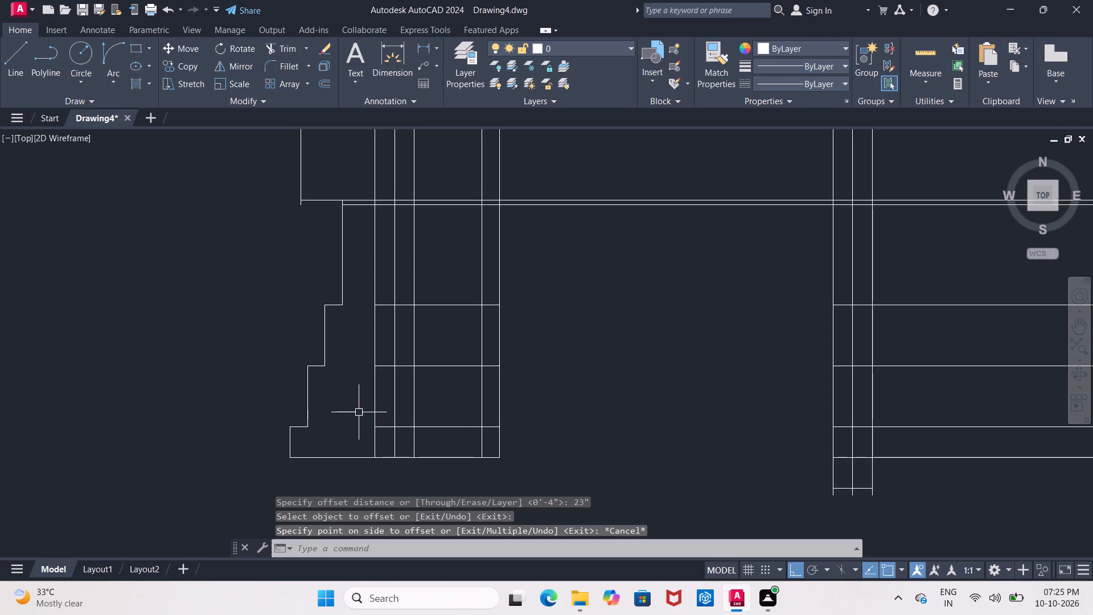
Trim the upper plinth line's segment between the wall's outer edge line and the innermost stepped vertical.
{"action": "scroll", "coordinate": [358, 393], "scroll_direction": "down", "scroll_amount": 1}
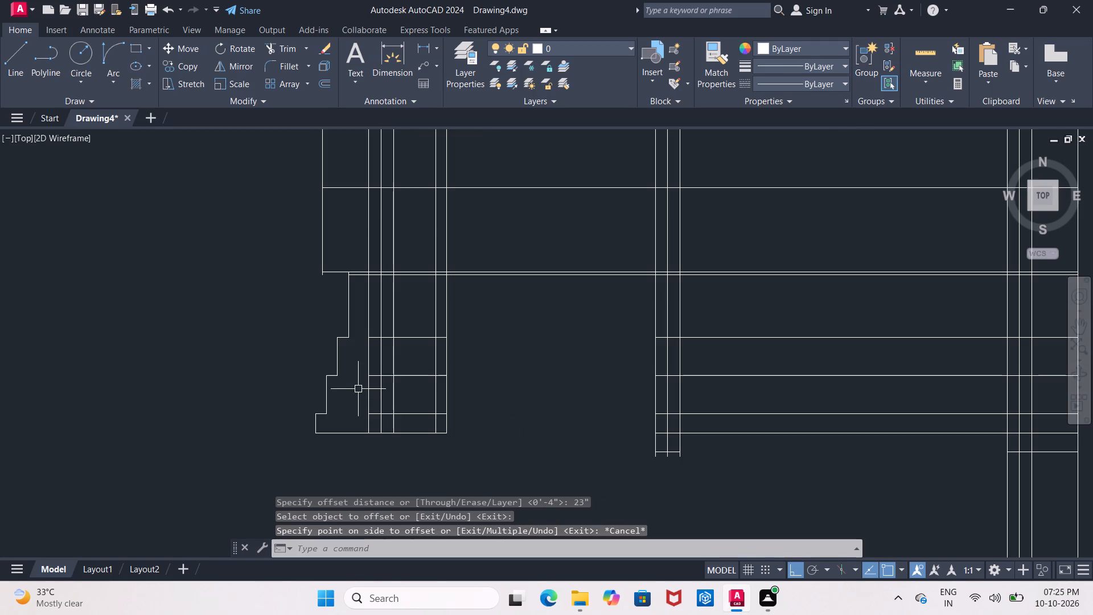
{"action": "scroll", "coordinate": [365, 305], "scroll_direction": "up", "scroll_amount": 2}
{"action": "middle_click_drag", "start_coordinate": [365, 310], "coordinate": [368, 349]}
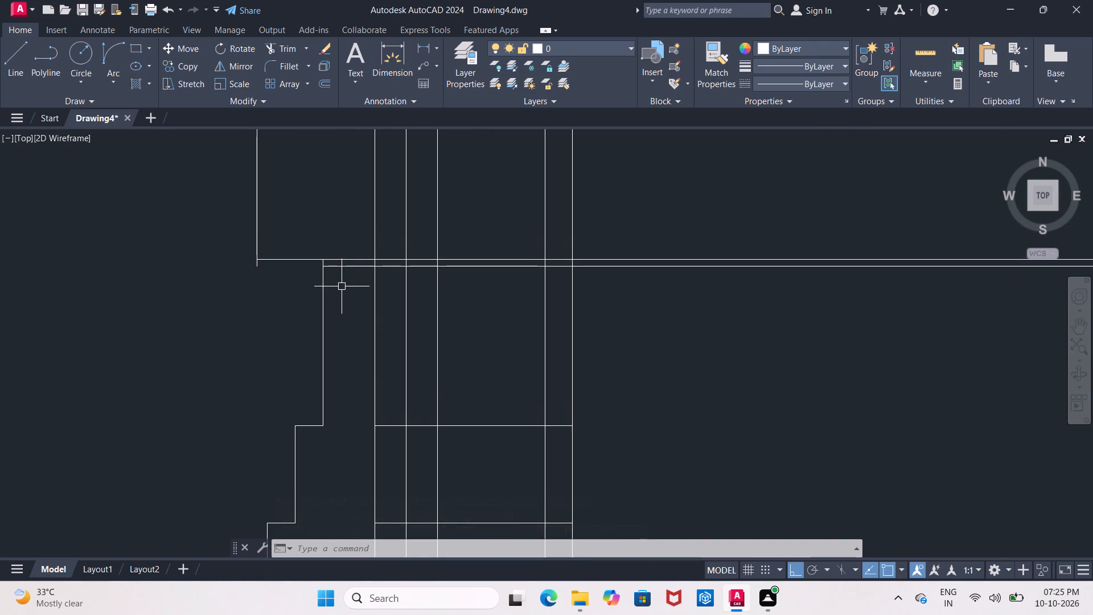
{"action": "middle_click_drag", "start_coordinate": [342, 292], "coordinate": [346, 327]}
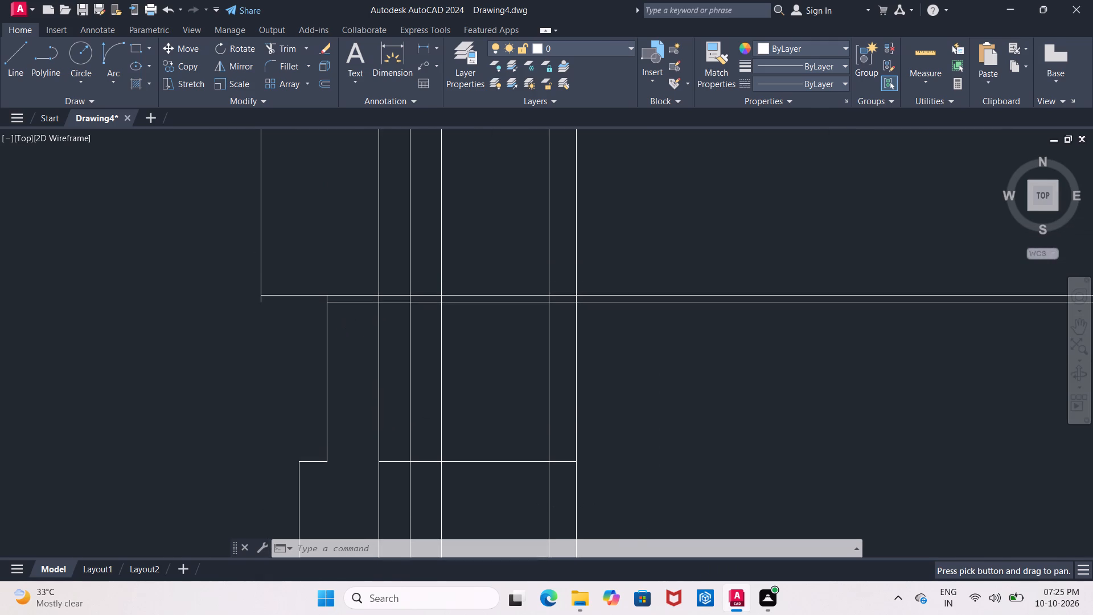
{"action": "key", "text": "Escape"}
{"action": "type", "text": "tr"}
{"action": "key", "text": "Return"}
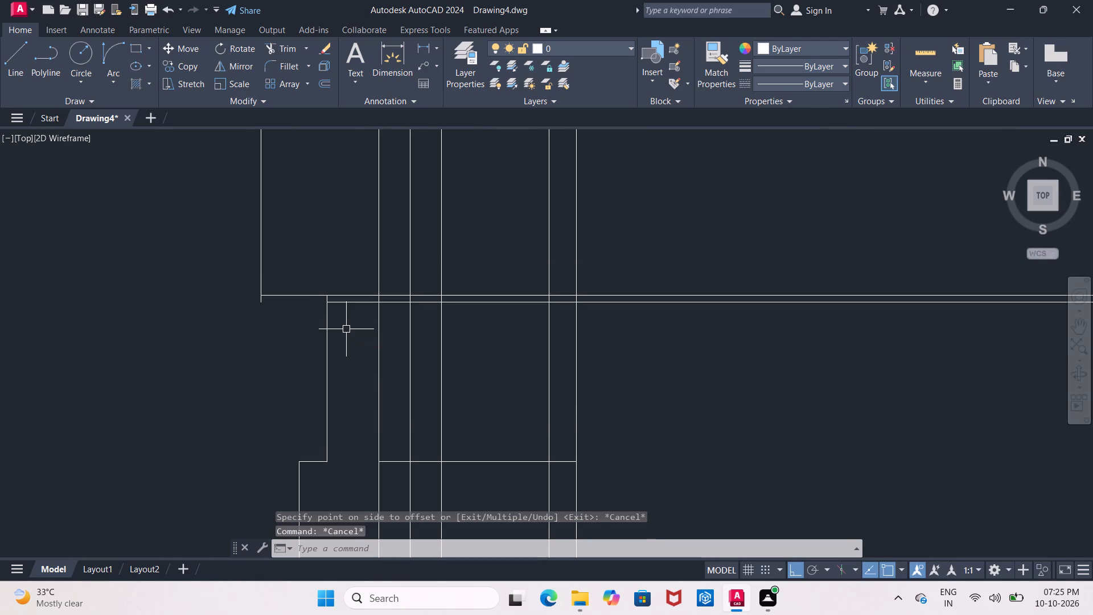
{"action": "key", "text": "Return"}
{"action": "scroll", "coordinate": [347, 330], "scroll_direction": "down", "scroll_amount": 2}
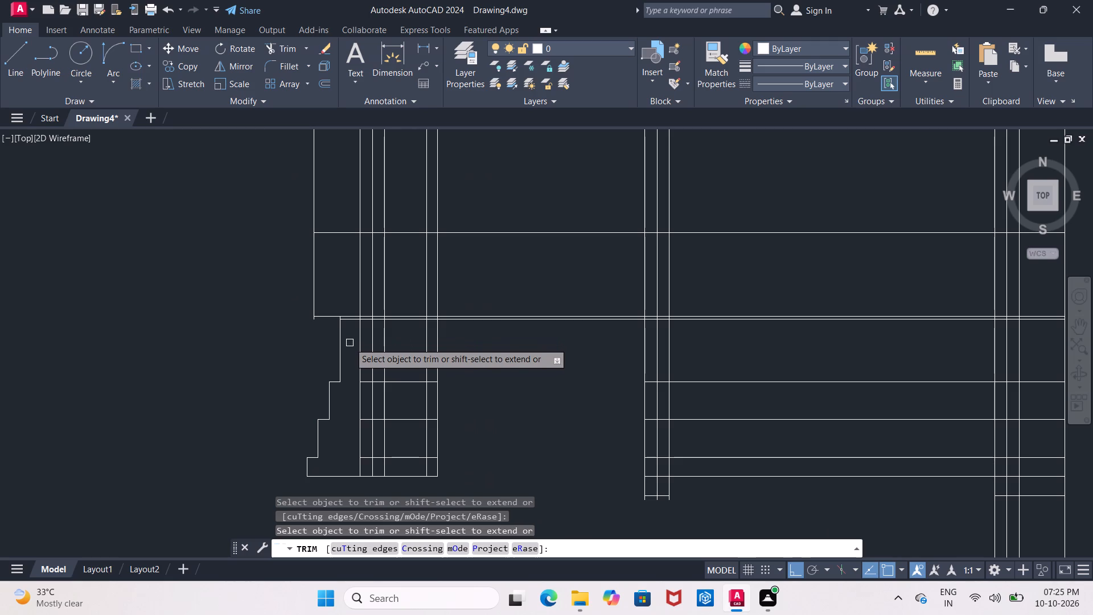
{"action": "scroll", "coordinate": [349, 339], "scroll_direction": "up", "scroll_amount": 2}
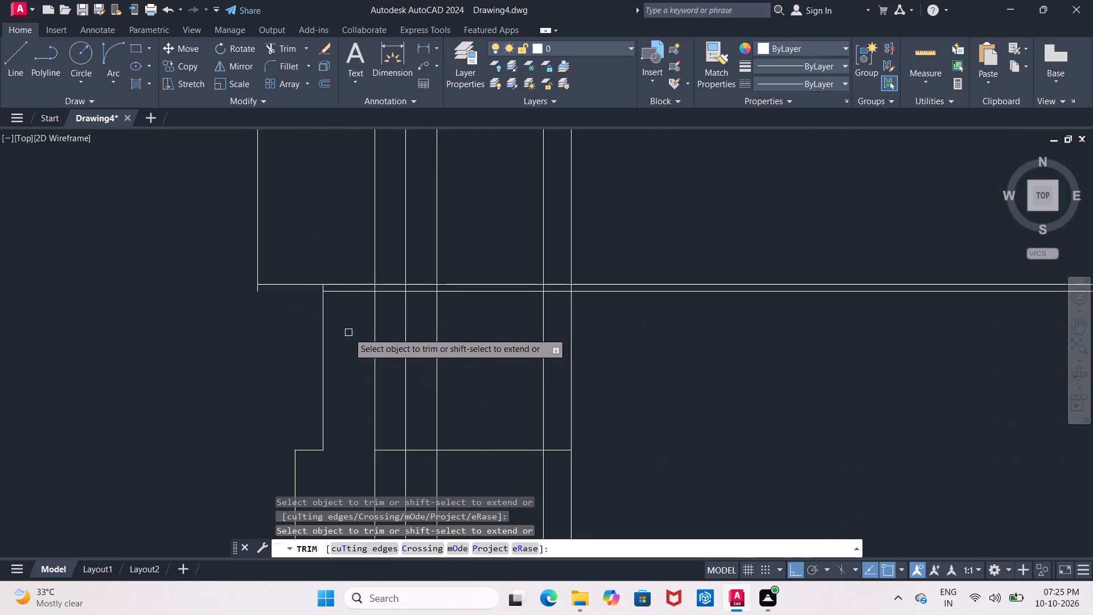
{"action": "middle_click_drag", "start_coordinate": [351, 339], "coordinate": [356, 350]}
{"action": "scroll", "coordinate": [356, 350], "scroll_direction": "down", "scroll_amount": 5}
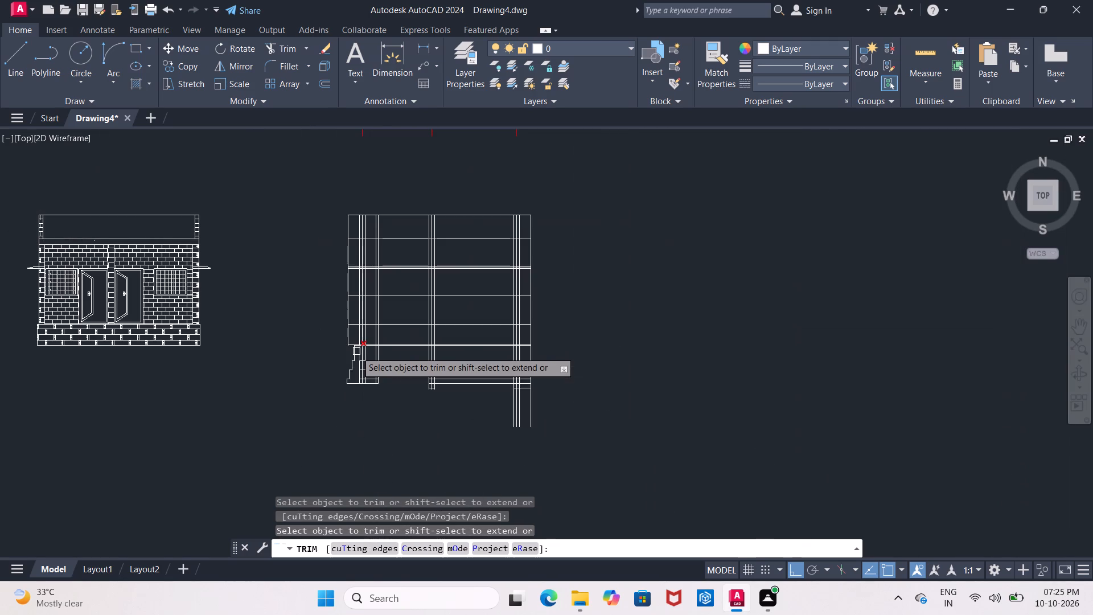
{"action": "scroll", "coordinate": [342, 341], "scroll_direction": "up", "scroll_amount": 5}
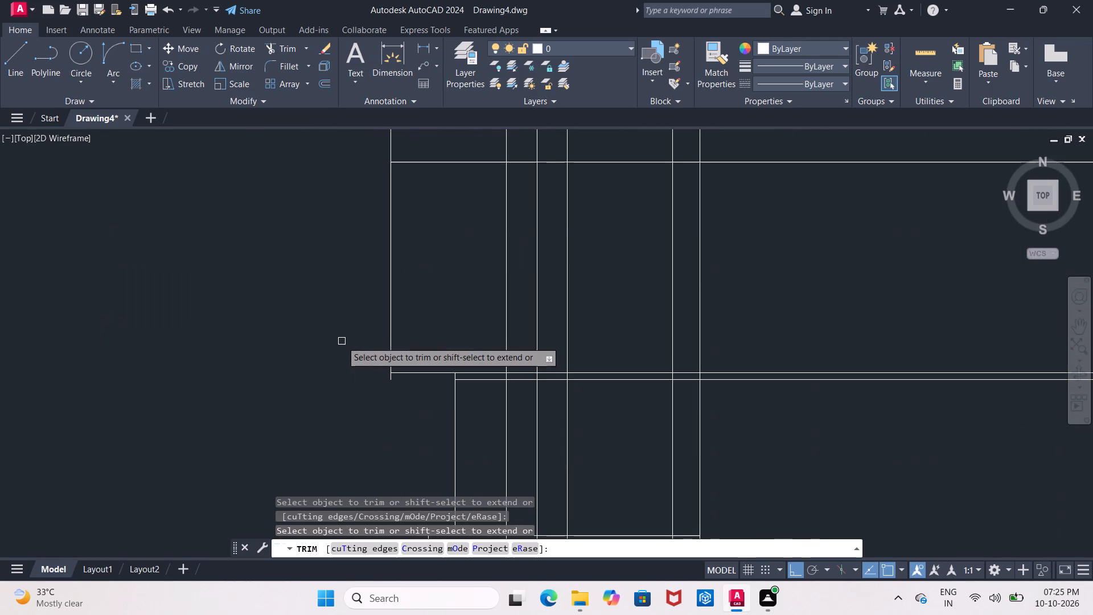
{"action": "middle_click_drag", "start_coordinate": [342, 341], "coordinate": [283, 325]}
{"action": "left_click", "coordinate": [368, 358]}
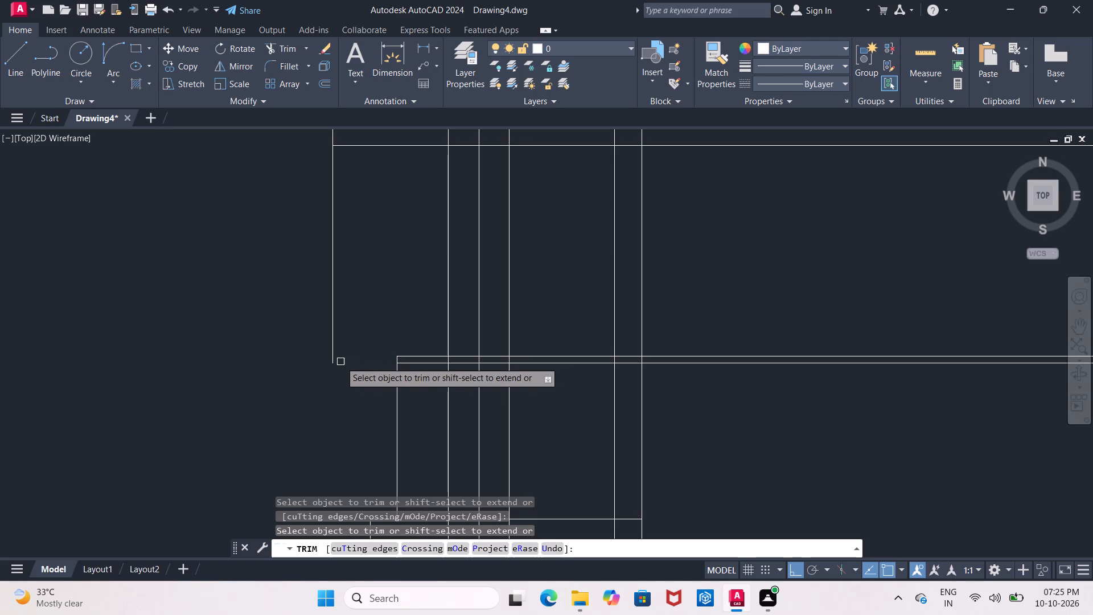
Trim the outermost vertical's stub hanging down to plinth level and the wall's outer edge line between the lower plinth line and the upper course line.
{"action": "left_click", "coordinate": [334, 360]}
{"action": "scroll", "coordinate": [334, 360], "scroll_direction": "down", "scroll_amount": 3}
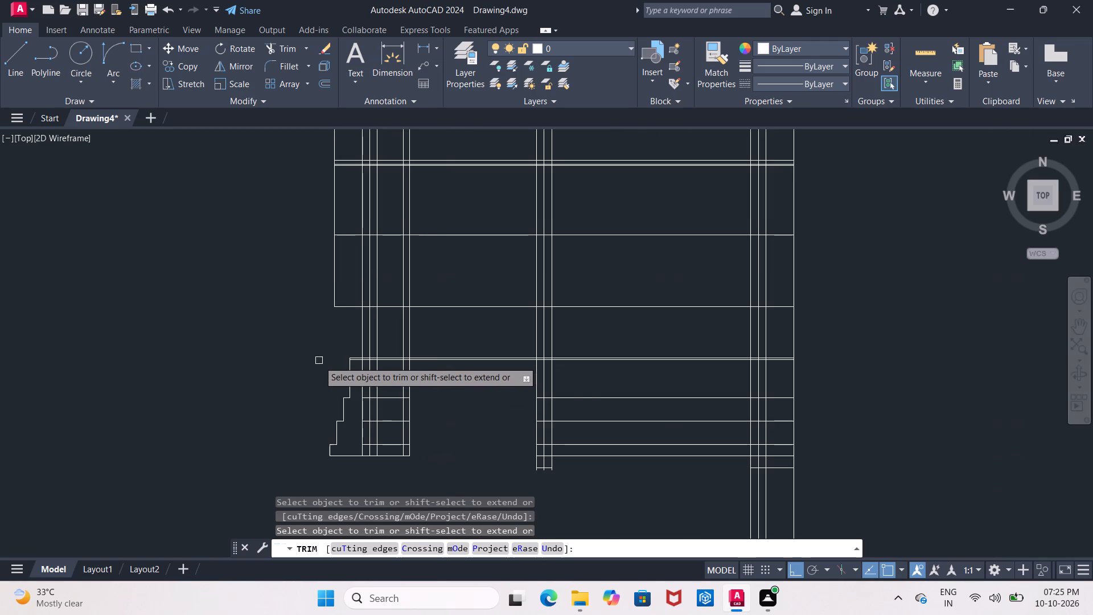
{"action": "scroll", "coordinate": [421, 380], "scroll_direction": "up", "scroll_amount": 2}
{"action": "middle_click_drag", "start_coordinate": [421, 380], "coordinate": [466, 318]}
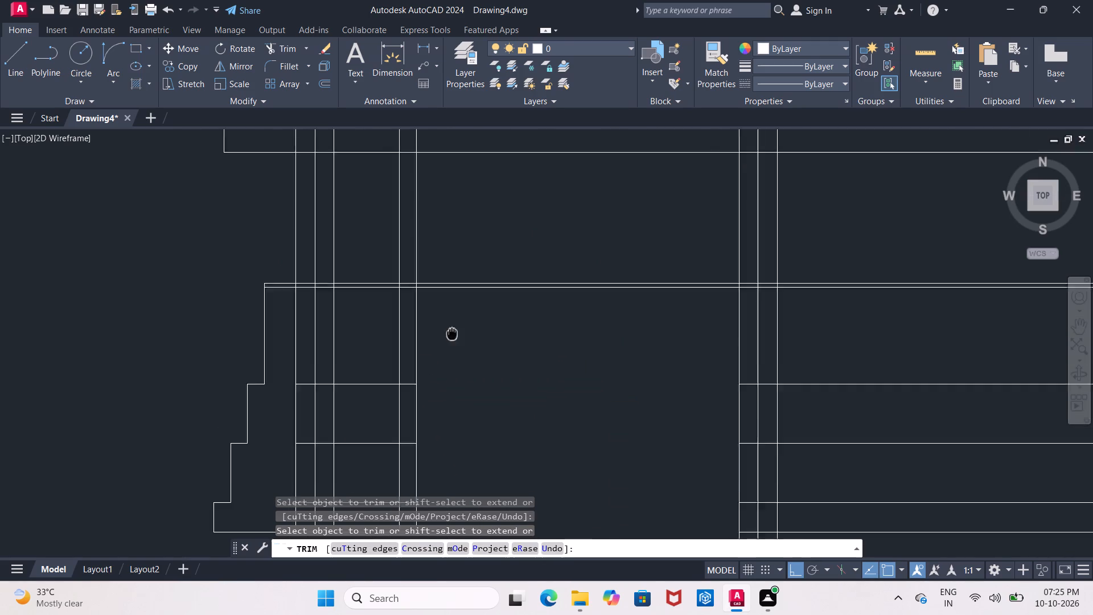
{"action": "middle_click_drag", "start_coordinate": [466, 318], "coordinate": [493, 299]}
{"action": "middle_click_drag", "start_coordinate": [407, 337], "coordinate": [428, 334]}
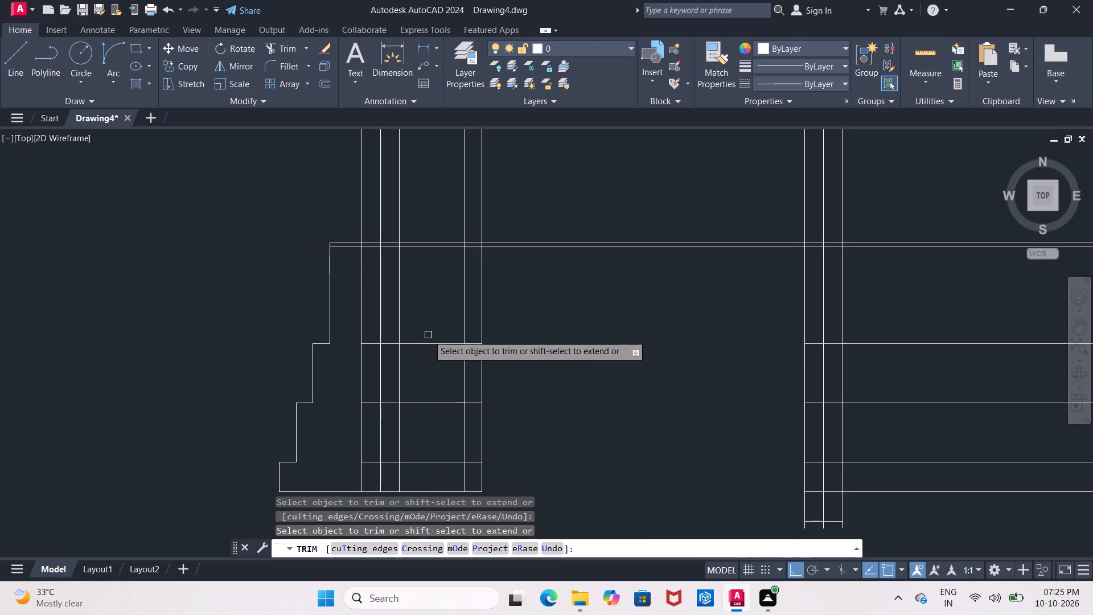
{"action": "middle_click_drag", "start_coordinate": [428, 335], "coordinate": [434, 322]}
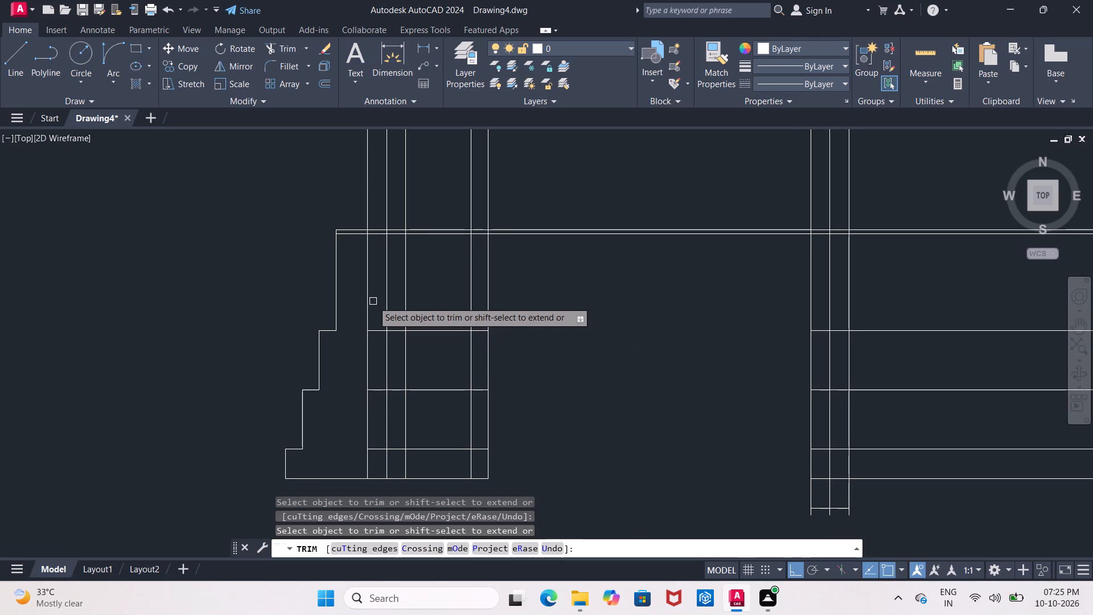
{"action": "left_click", "coordinate": [365, 302]}
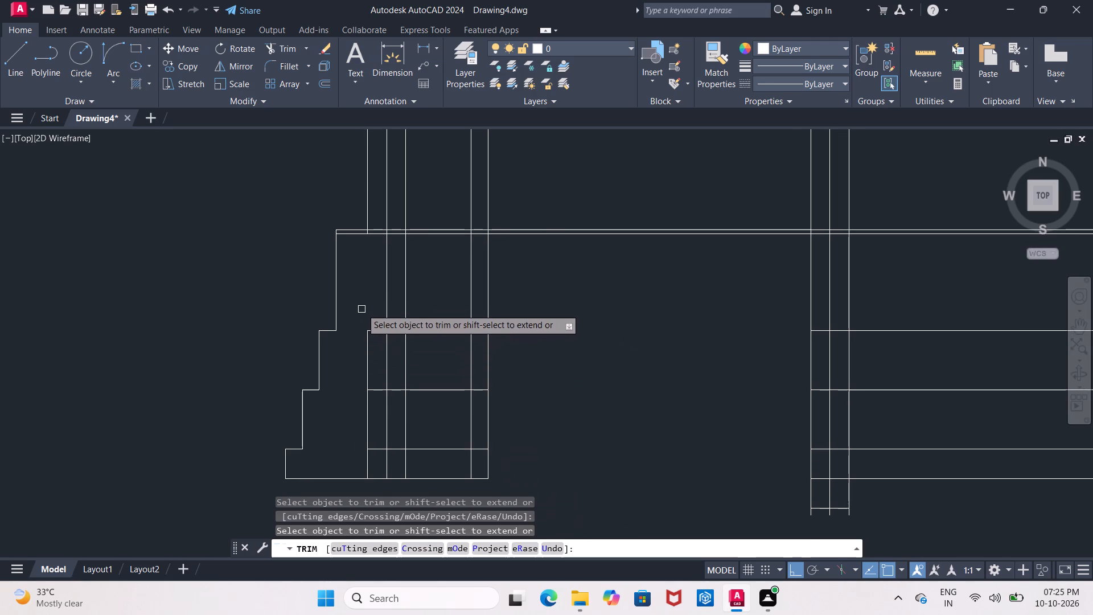
{"action": "scroll", "coordinate": [366, 304], "scroll_direction": "up", "scroll_amount": 1}
{"action": "middle_click_drag", "start_coordinate": [369, 307], "coordinate": [377, 253]}
{"action": "scroll", "coordinate": [369, 307], "scroll_direction": "down", "scroll_amount": 1}
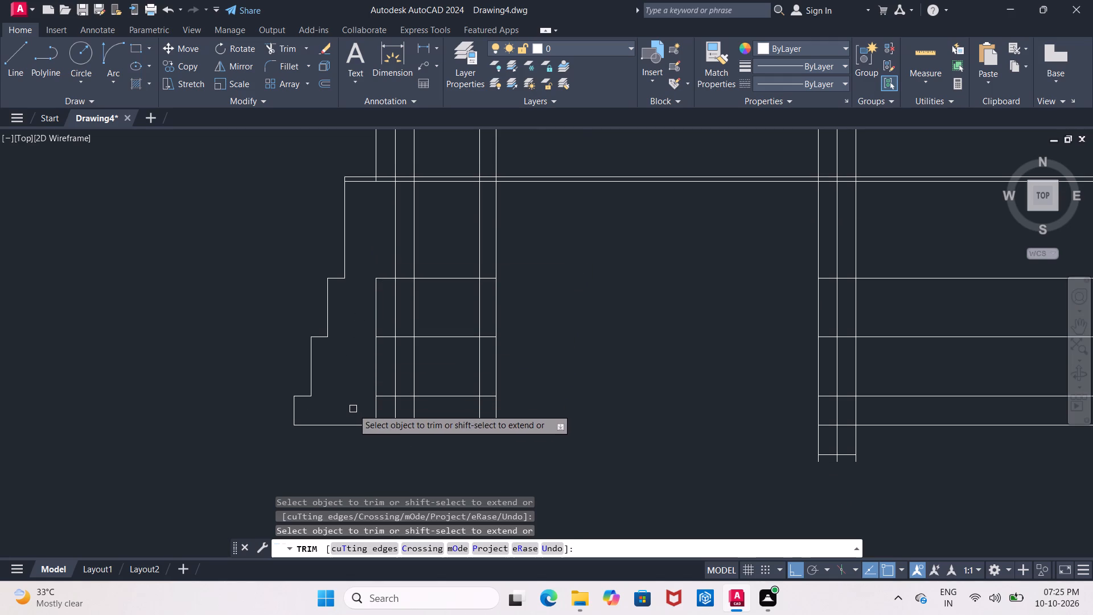
{"action": "scroll", "coordinate": [353, 409], "scroll_direction": "up", "scroll_amount": 1}
{"action": "middle_click_drag", "start_coordinate": [353, 409], "coordinate": [355, 401]}
{"action": "key", "text": "Escape"}
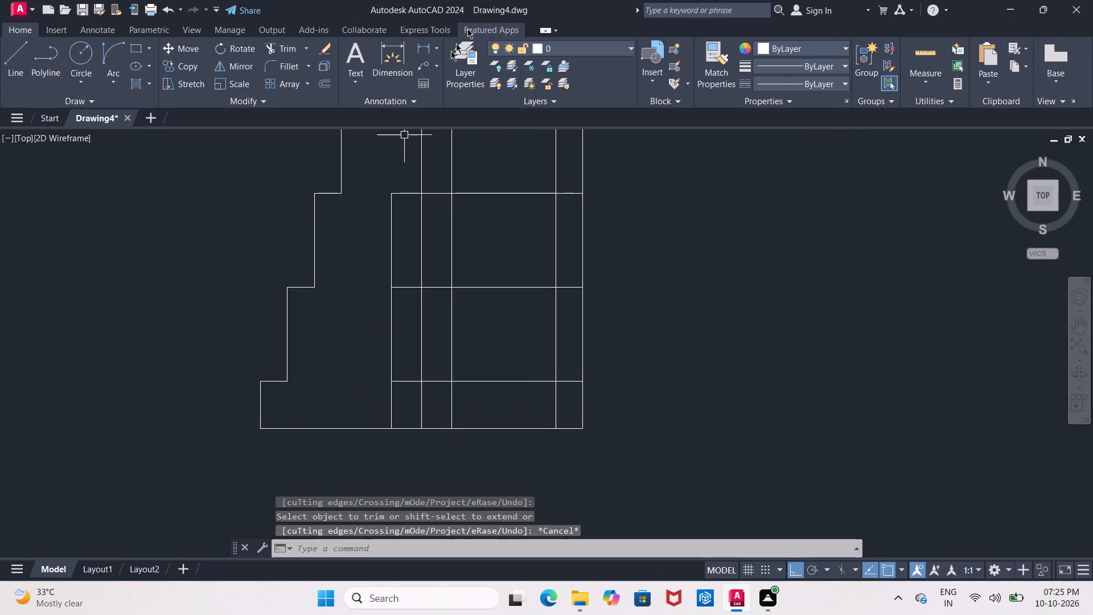
Measure the footing's outward projection along its base, from the wall's outer edge line to the footing's outer corner.
{"action": "left_click", "coordinate": [429, 51]}
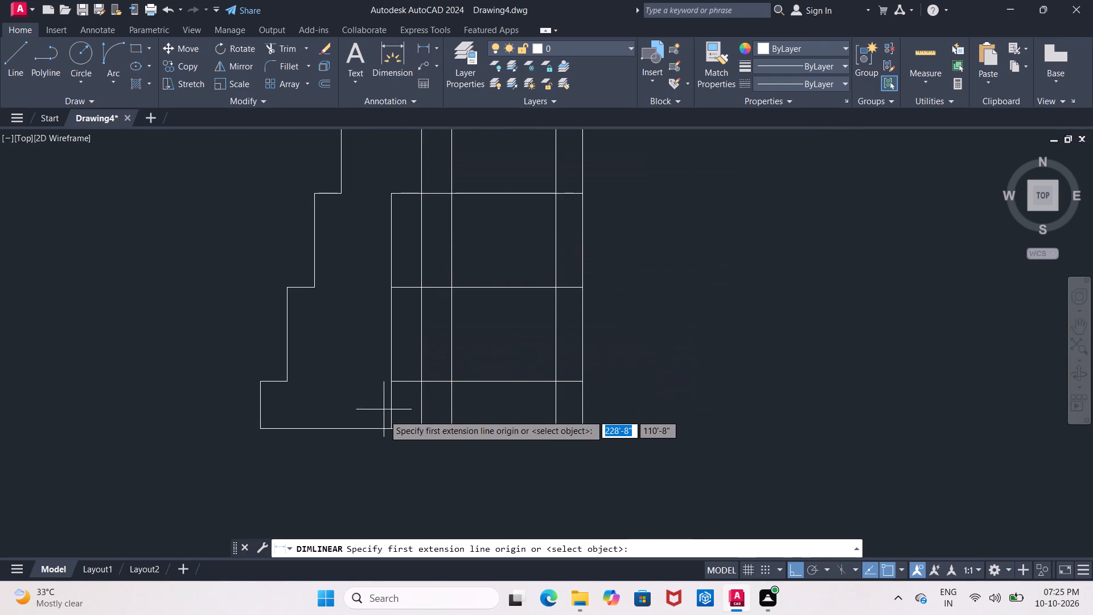
{"action": "left_click", "coordinate": [389, 427]}
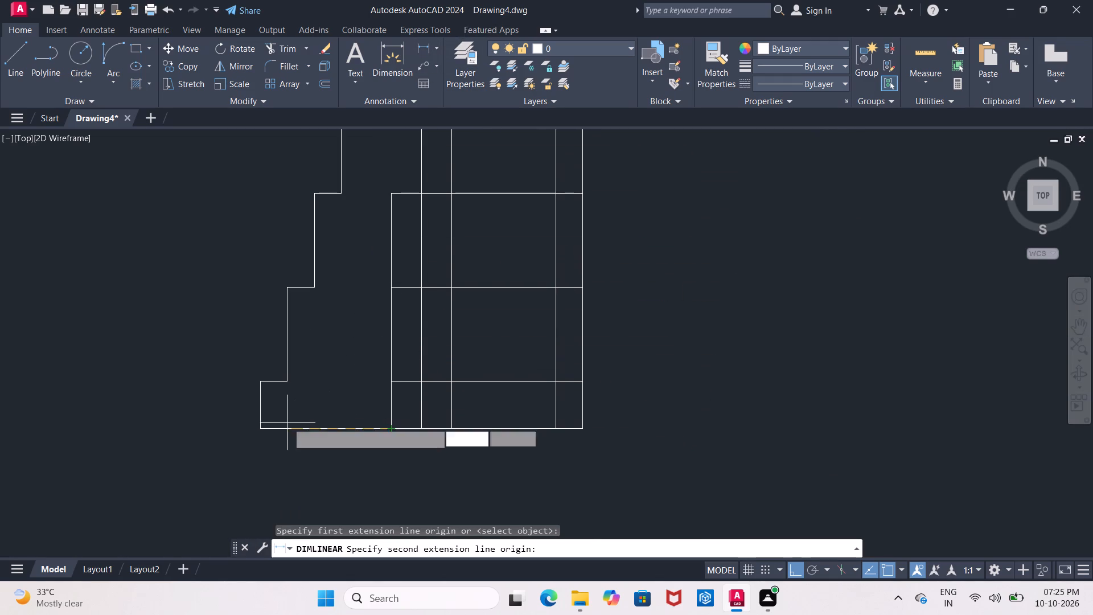
{"action": "left_click", "coordinate": [260, 428]}
{"action": "scroll", "coordinate": [262, 437], "scroll_direction": "down", "scroll_amount": 1}
{"action": "key", "text": "Escape"}
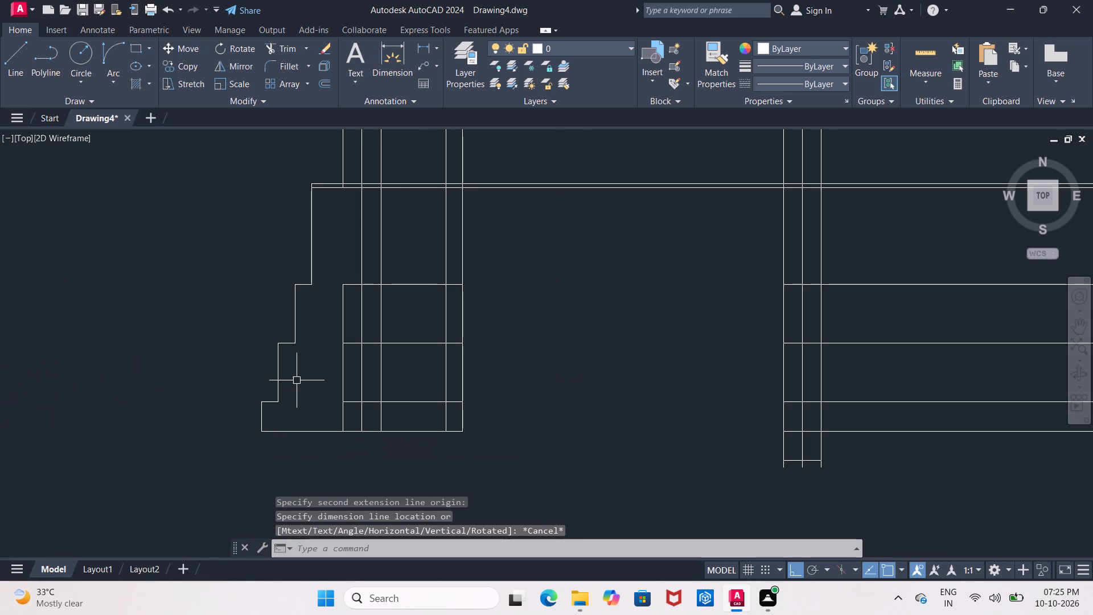
Measure the footing's inward projection along its base, from the wall's inner face line to the footing's inner corner.
{"action": "scroll", "coordinate": [310, 391], "scroll_direction": "up", "scroll_amount": 1}
{"action": "middle_click_drag", "start_coordinate": [310, 391], "coordinate": [246, 310]}
{"action": "left_click", "coordinate": [422, 52]}
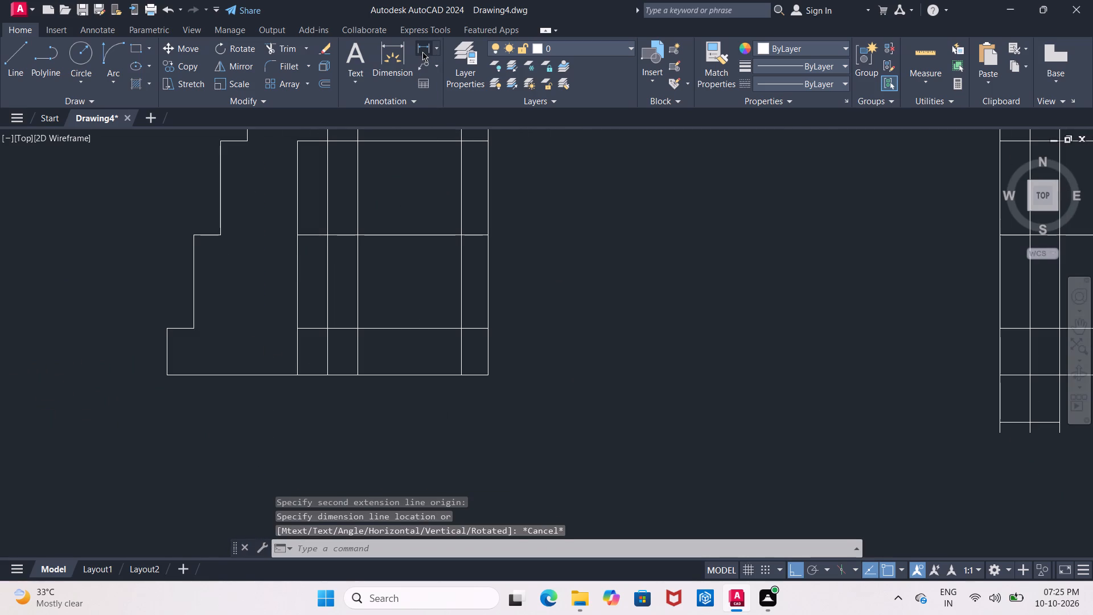
{"action": "left_click", "coordinate": [354, 373]}
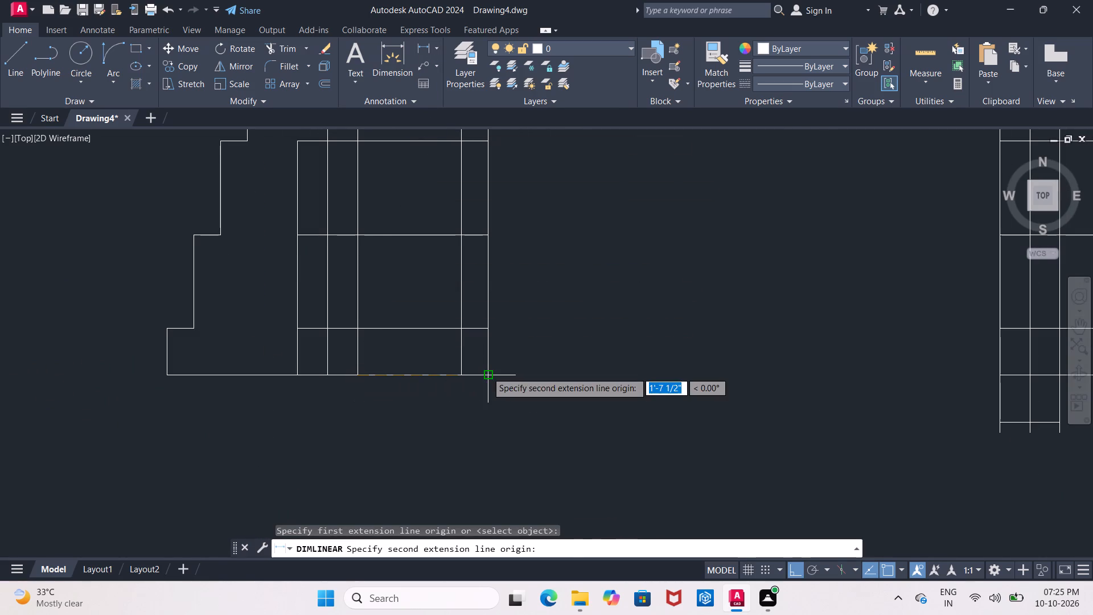
{"action": "left_click", "coordinate": [486, 372]}
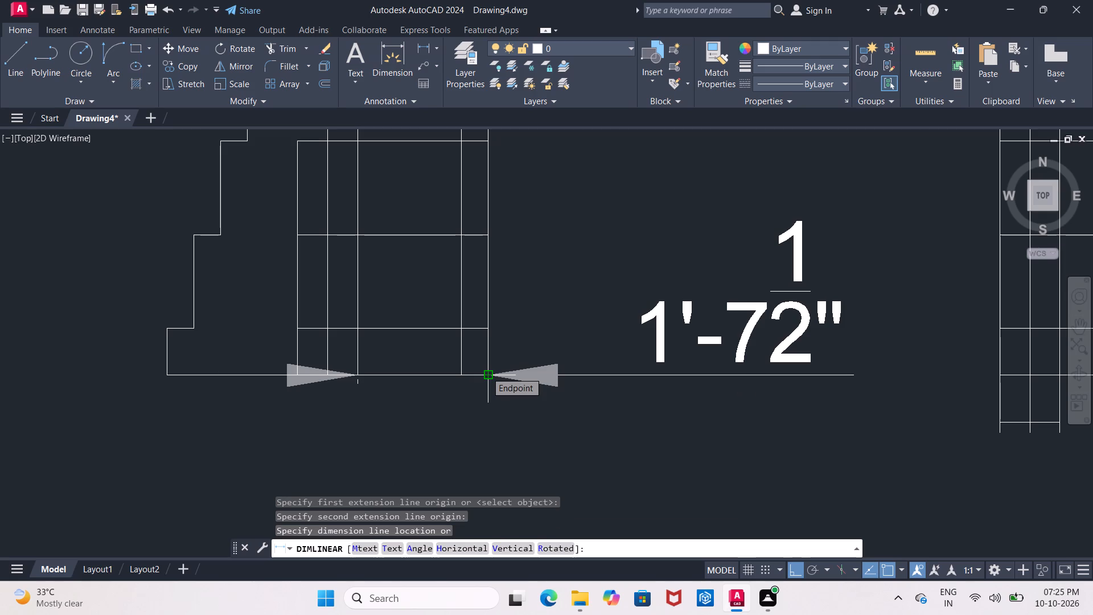
{"action": "key", "text": "Escape"}
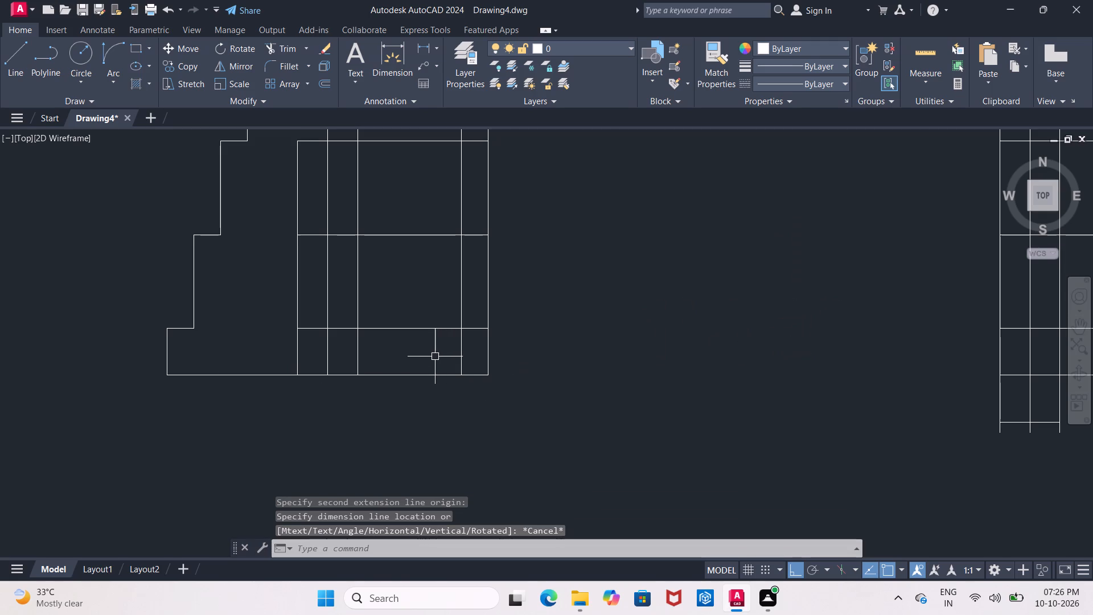
Measure the width of the lowest step on the outer side of the foundation, at the top of the footing.
{"action": "middle_click_drag", "start_coordinate": [434, 356], "coordinate": [463, 370]}
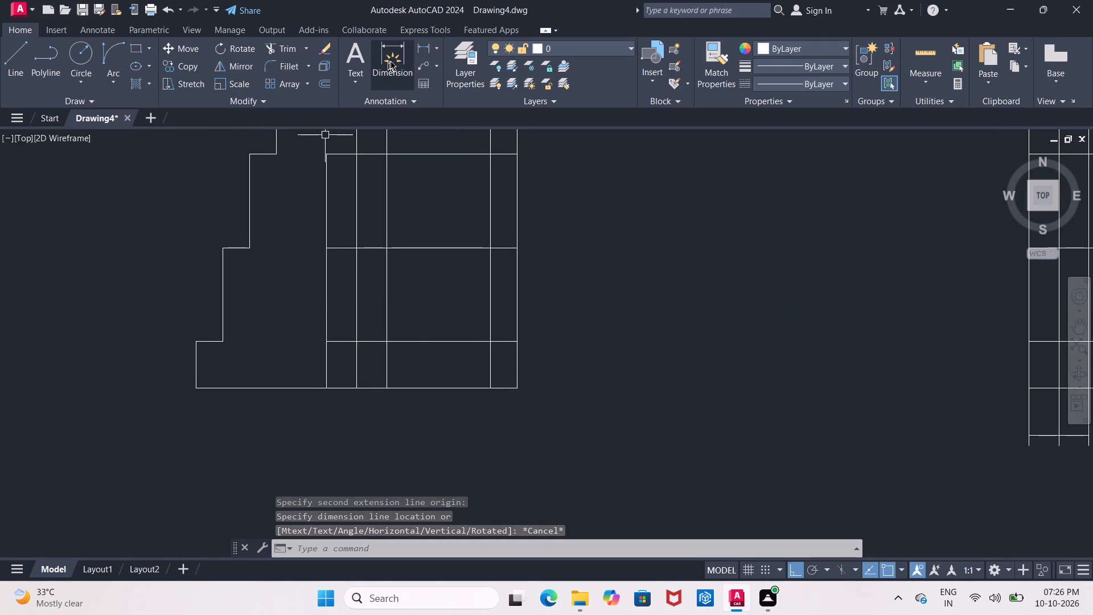
{"action": "left_click", "coordinate": [418, 52]}
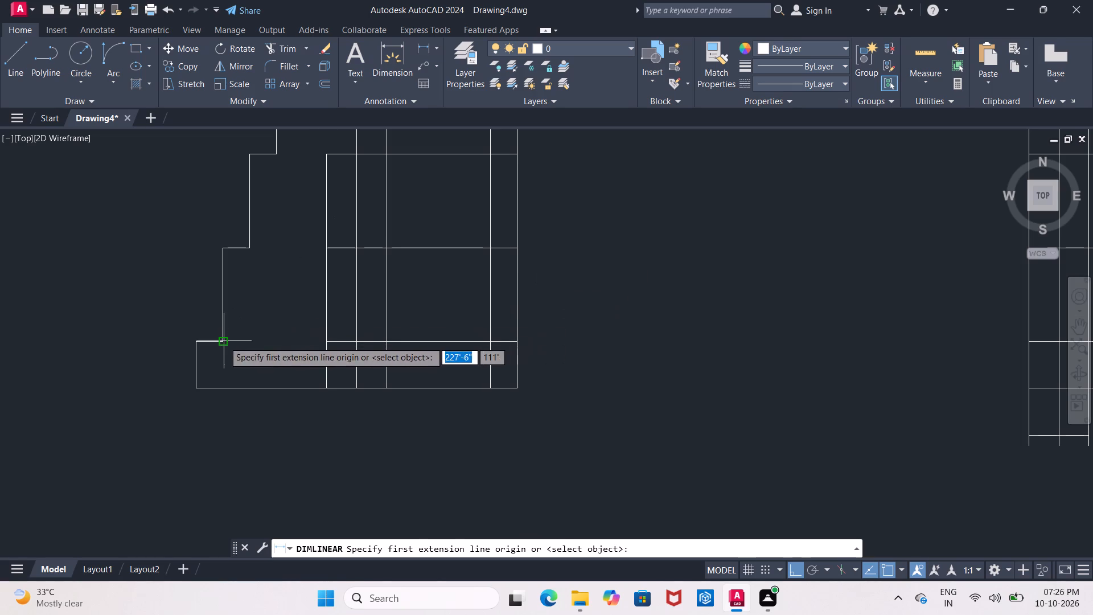
{"action": "left_click", "coordinate": [224, 341]}
{"action": "left_click", "coordinate": [197, 342]}
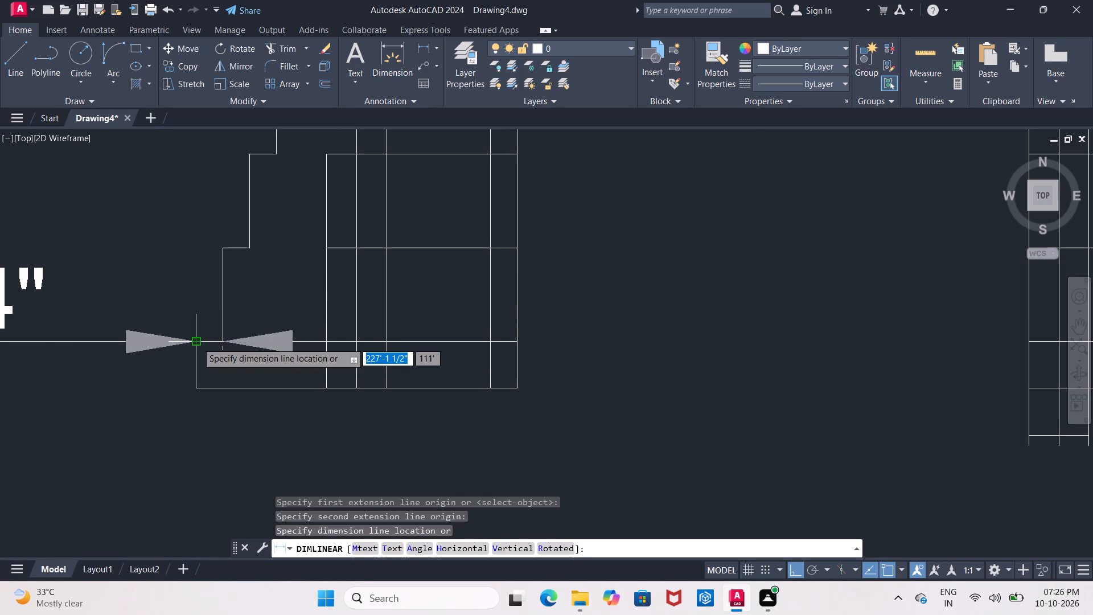
{"action": "scroll", "coordinate": [197, 342], "scroll_direction": "down", "scroll_amount": 1}
{"action": "scroll", "coordinate": [197, 342], "scroll_direction": "up", "scroll_amount": 1}
{"action": "key", "text": "Escape"}
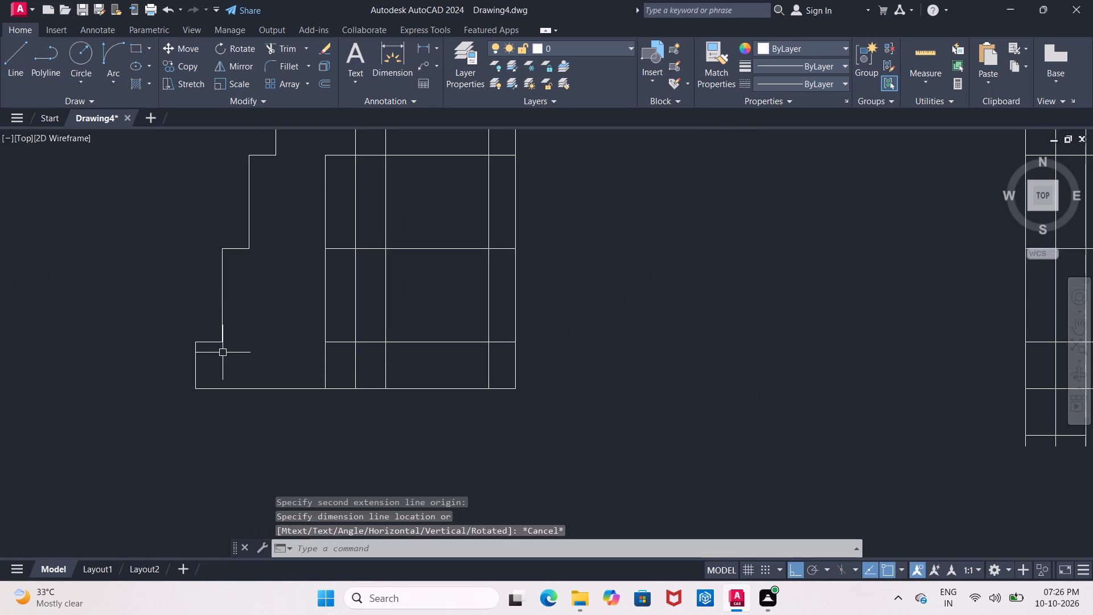
Trim the inner step vertical within the footing and the innermost foundation edge line alongside the lower course.
{"action": "middle_click_drag", "start_coordinate": [434, 368], "coordinate": [388, 372]}
{"action": "scroll", "coordinate": [400, 368], "scroll_direction": "up", "scroll_amount": 1}
{"action": "middle_click_drag", "start_coordinate": [400, 368], "coordinate": [448, 366]}
{"action": "type", "text": "tr"}
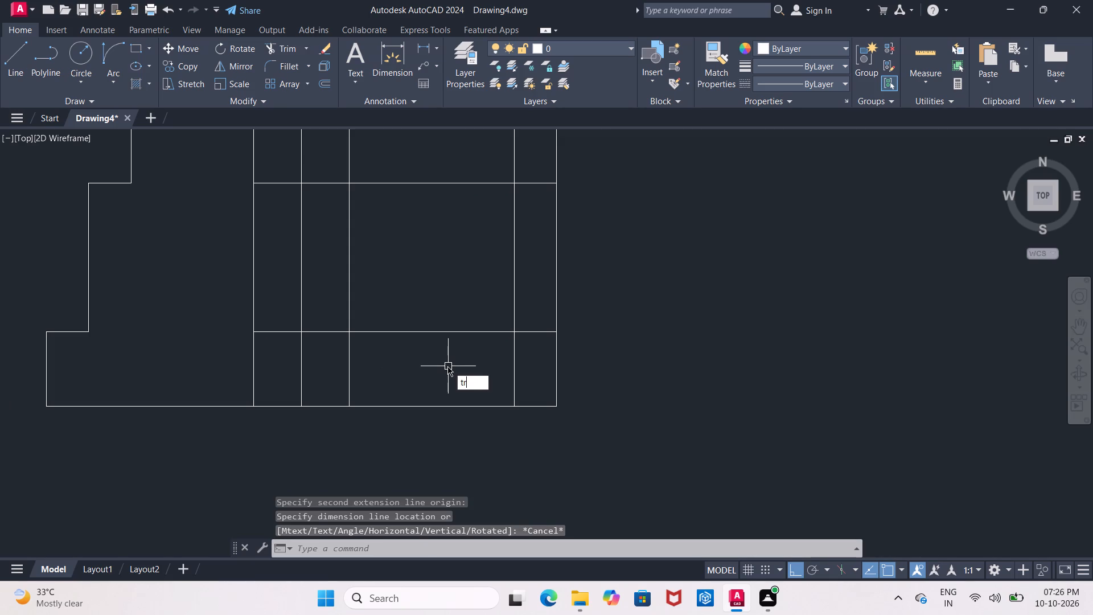
{"action": "key", "text": "Return"}
{"action": "key", "text": "Return"}
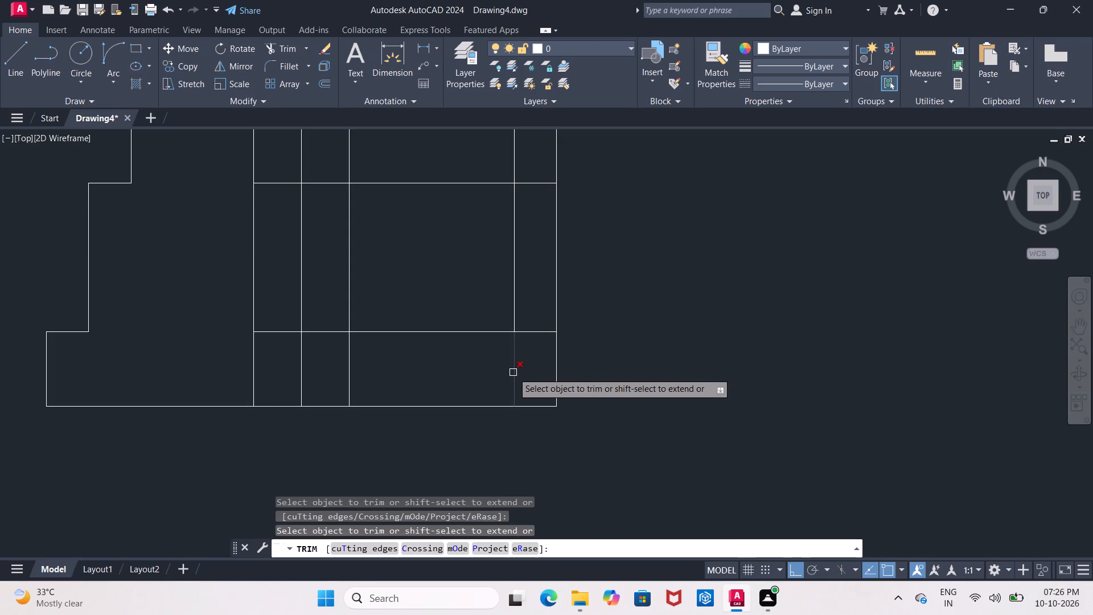
{"action": "left_click", "coordinate": [513, 372]}
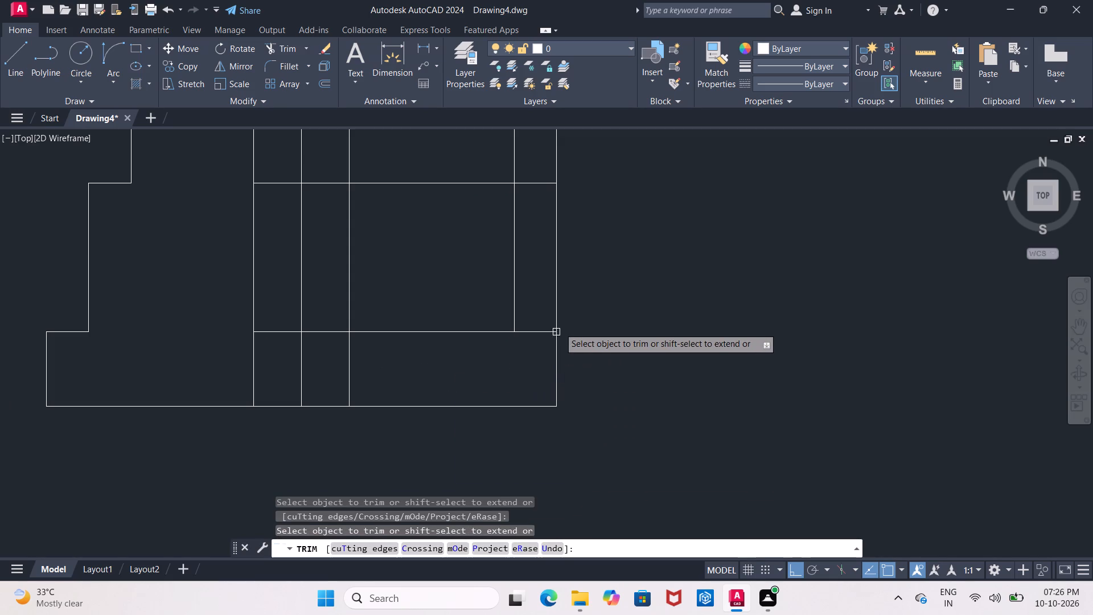
{"action": "left_click", "coordinate": [554, 310]}
{"action": "middle_click_drag", "start_coordinate": [549, 287], "coordinate": [556, 330]}
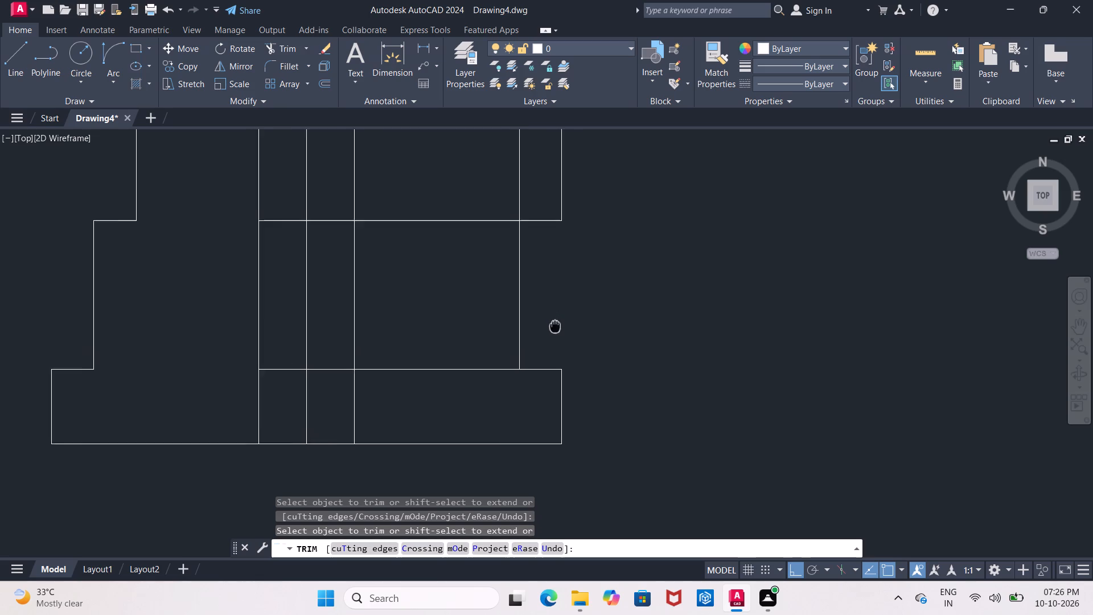
{"action": "middle_click_drag", "start_coordinate": [556, 330], "coordinate": [566, 359]}
{"action": "middle_click_drag", "start_coordinate": [555, 296], "coordinate": [561, 341]}
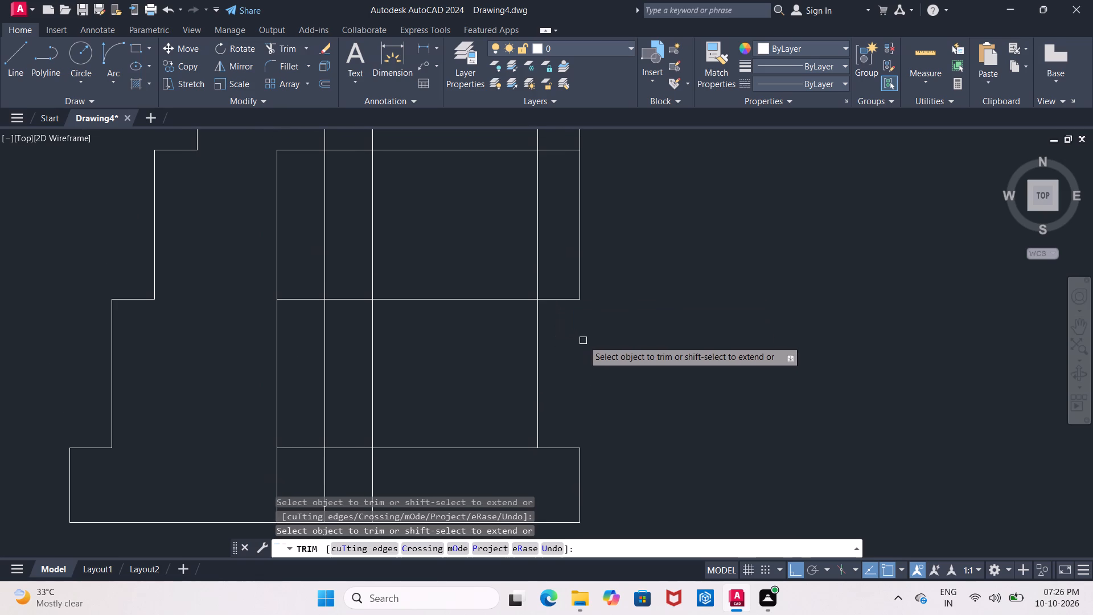
{"action": "key", "text": "Escape"}
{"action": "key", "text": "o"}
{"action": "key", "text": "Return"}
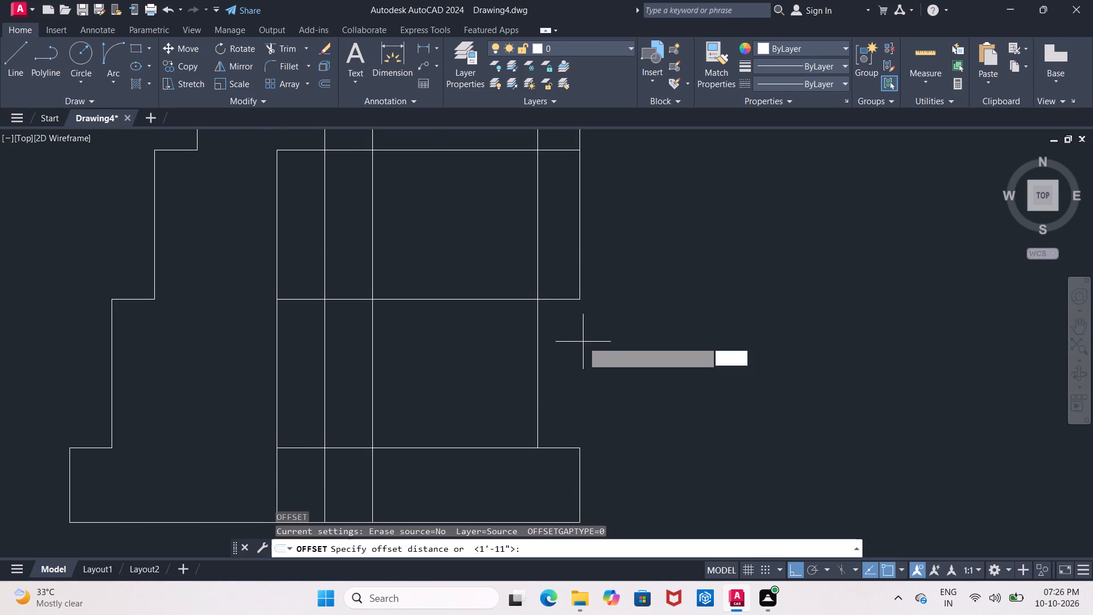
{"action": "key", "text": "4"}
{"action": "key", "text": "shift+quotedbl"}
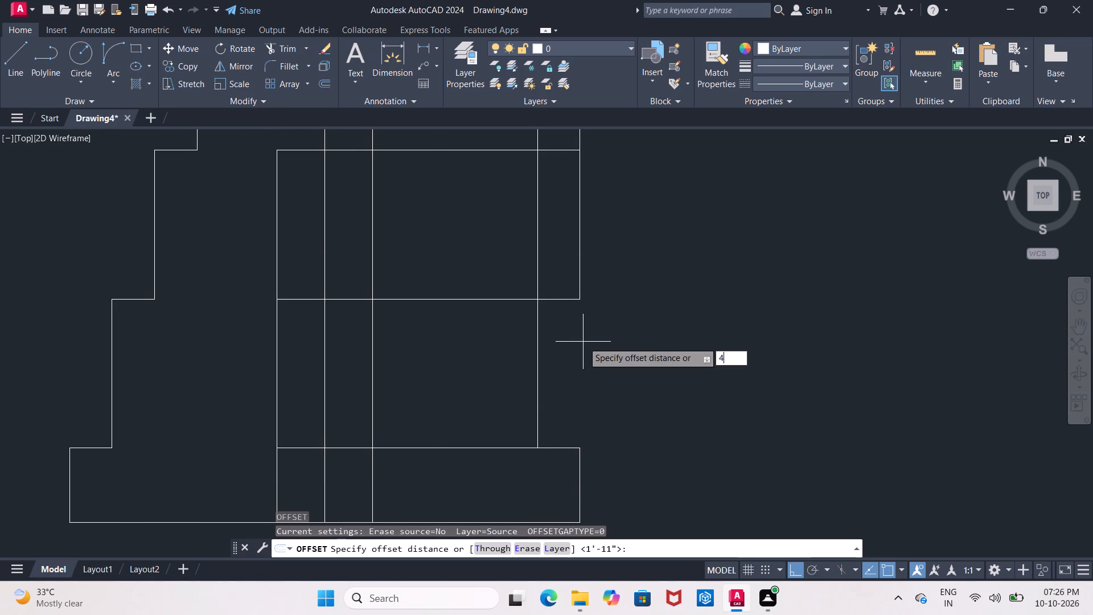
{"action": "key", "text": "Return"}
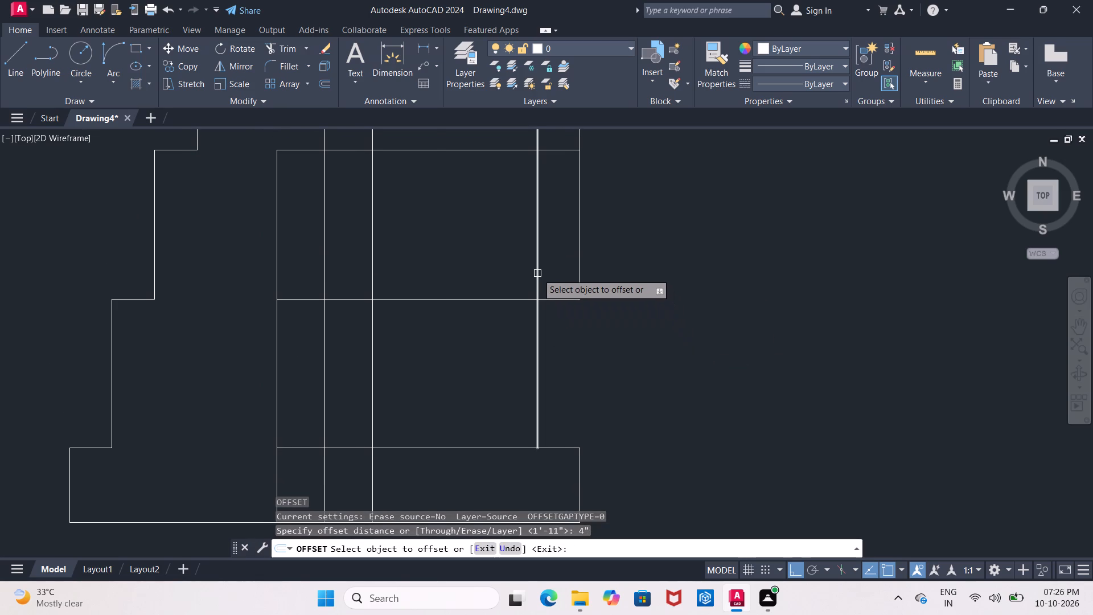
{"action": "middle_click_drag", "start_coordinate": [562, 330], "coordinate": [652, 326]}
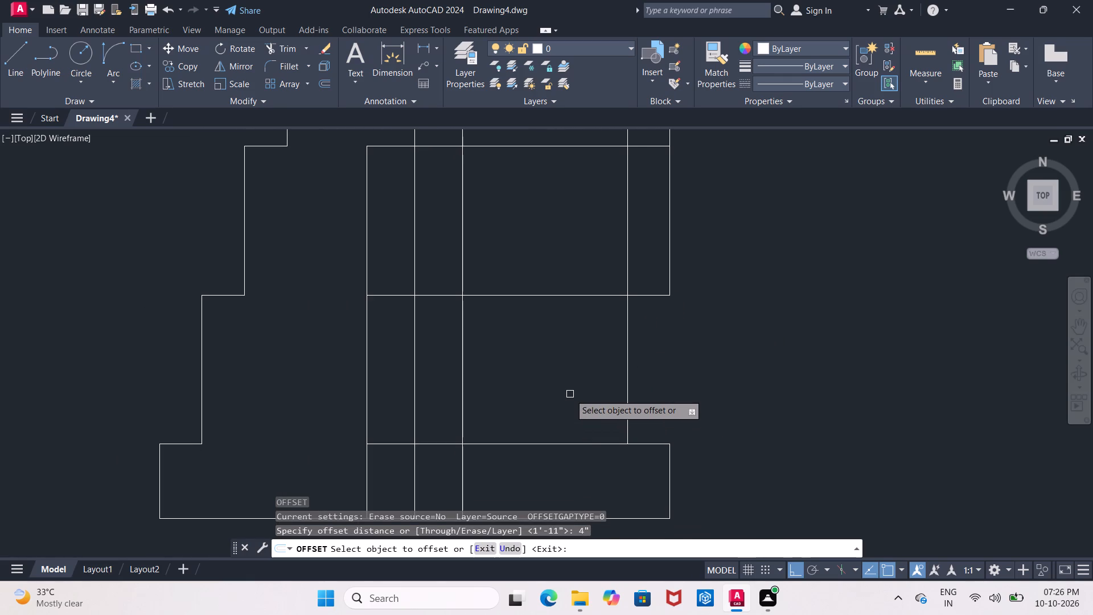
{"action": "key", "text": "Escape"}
Trim the footing's top line between the wall's inner face line and the inner step vertical.
{"action": "type", "text": "tr"}
{"action": "key", "text": "Return"}
{"action": "key", "text": "Return"}
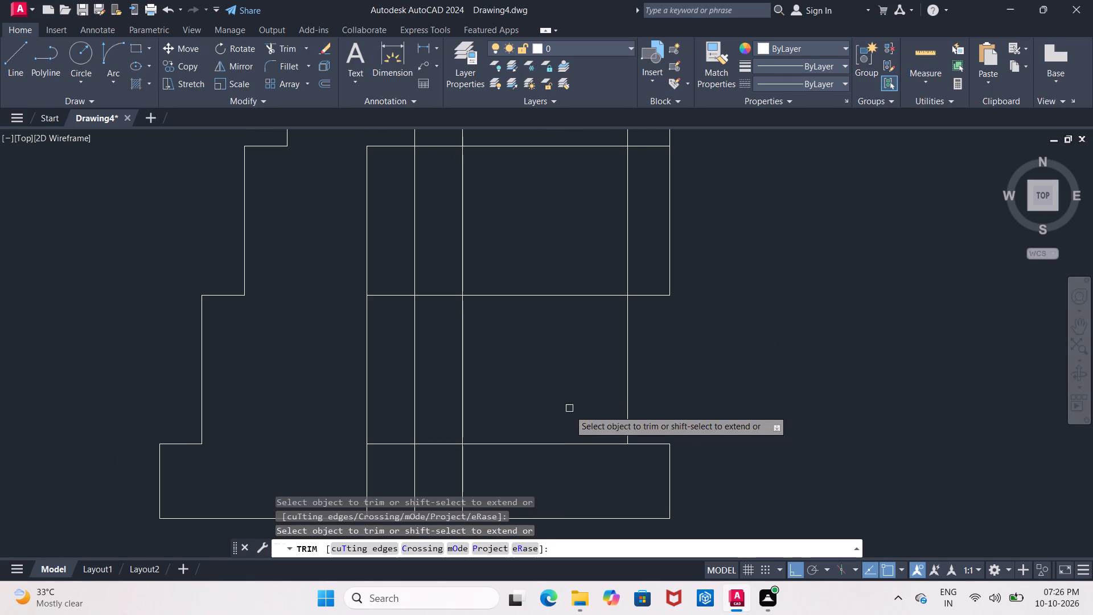
{"action": "left_click", "coordinate": [563, 442]}
{"action": "middle_click_drag", "start_coordinate": [569, 383], "coordinate": [572, 400]}
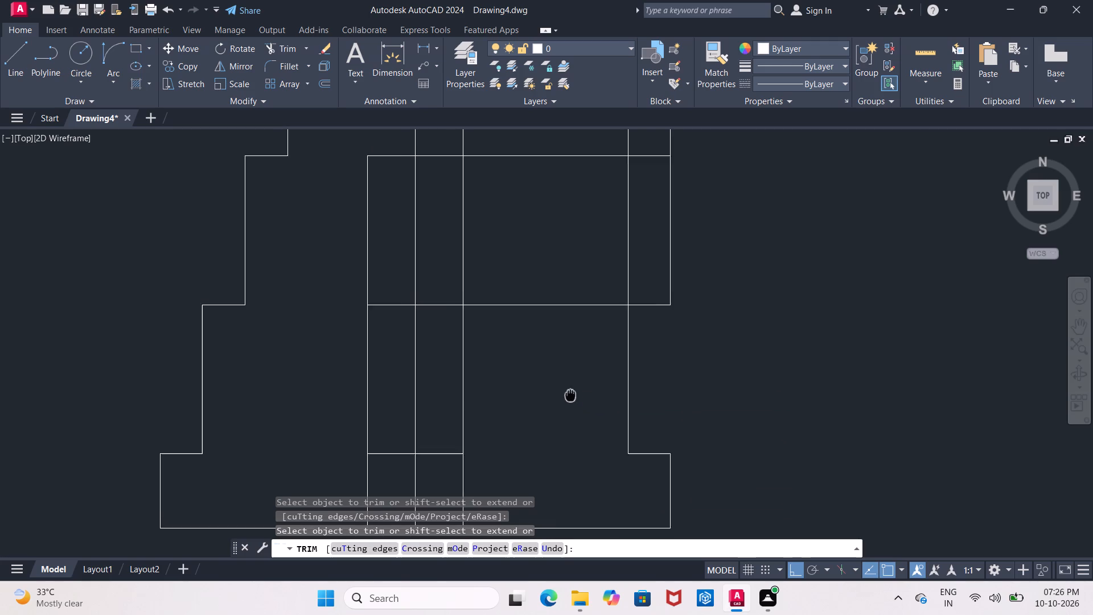
{"action": "middle_click_drag", "start_coordinate": [572, 400], "coordinate": [564, 392]}
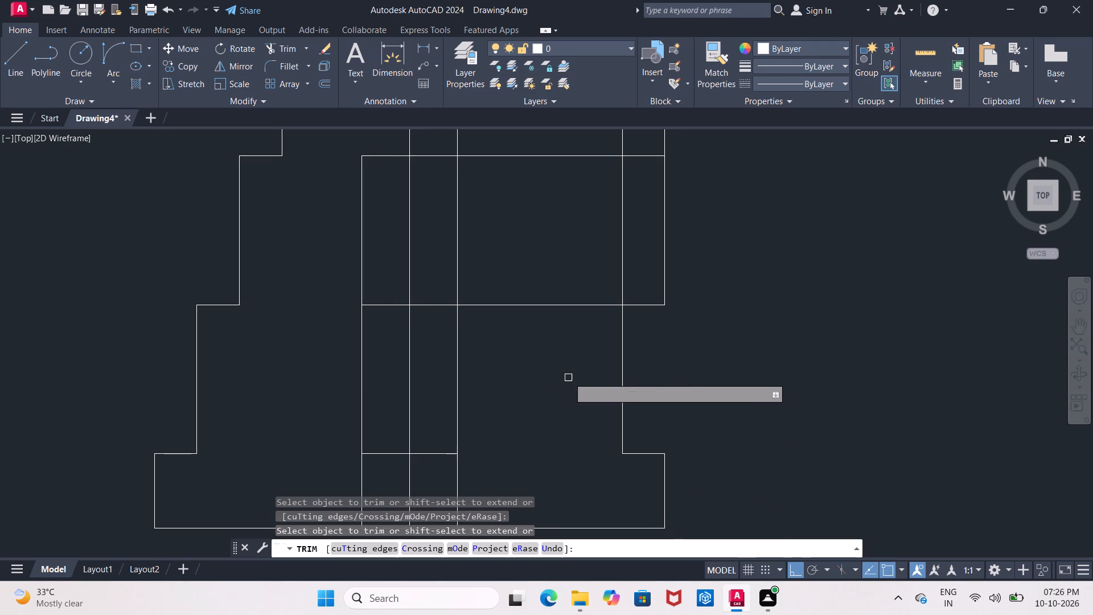
{"action": "middle_click_drag", "start_coordinate": [587, 340], "coordinate": [567, 389]}
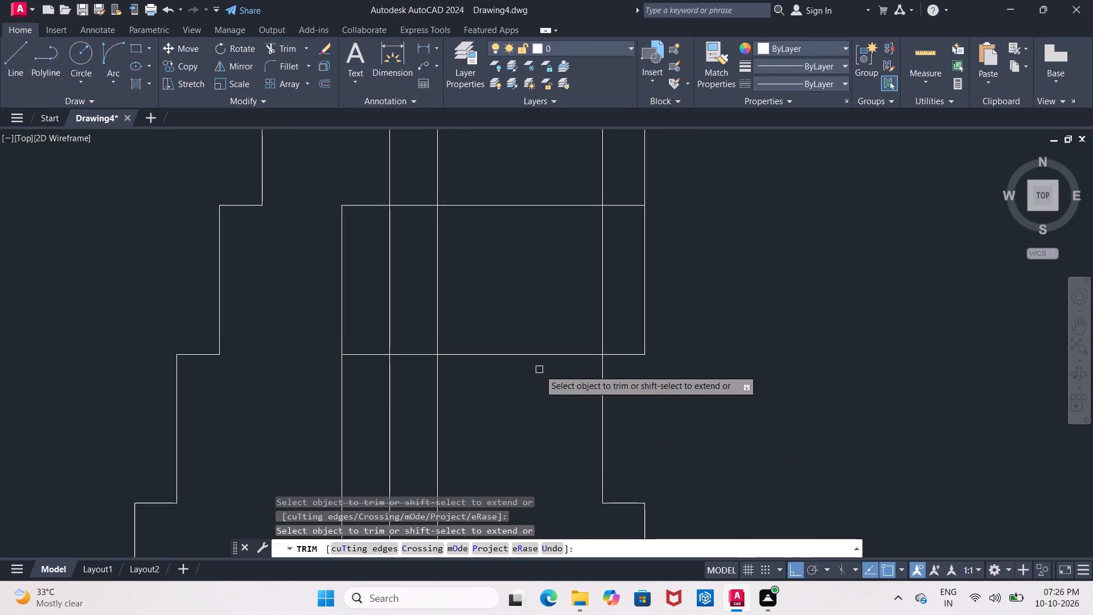
{"action": "key", "text": "Escape"}
Offset the inner step vertical 4" toward the wall.
{"action": "key", "text": "o"}
{"action": "key", "text": "Return"}
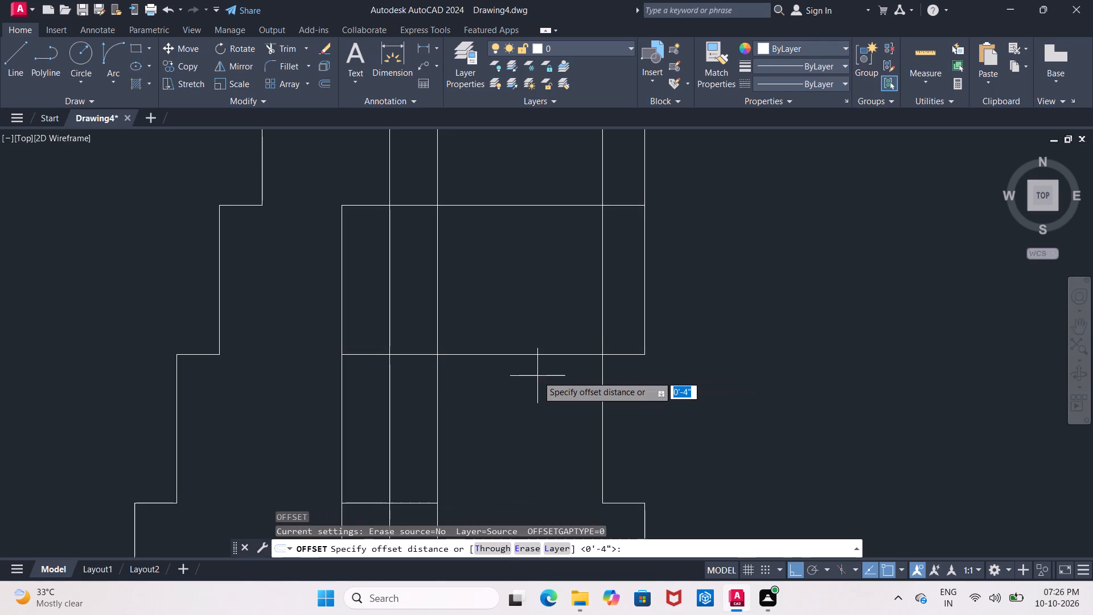
{"action": "key", "text": "4"}
{"action": "key", "text": "shift+quotedbl"}
{"action": "key", "text": "Return"}
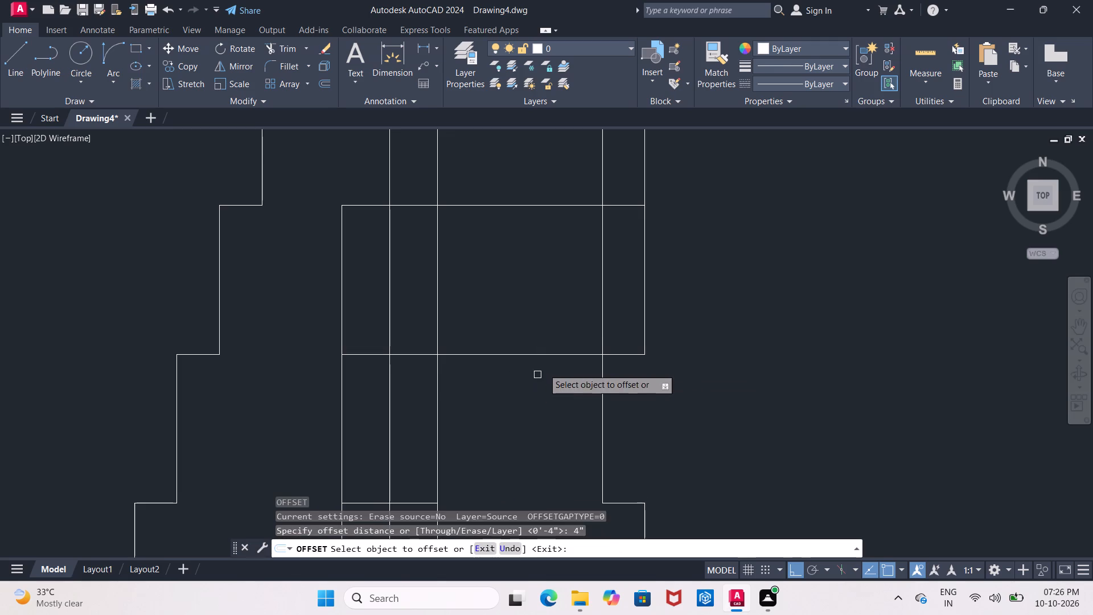
{"action": "left_click", "coordinate": [601, 324]}
{"action": "left_click", "coordinate": [570, 323]}
{"action": "middle_click_drag", "start_coordinate": [570, 319], "coordinate": [576, 346]}
{"action": "middle_click_drag", "start_coordinate": [581, 341], "coordinate": [593, 261]}
{"action": "key", "text": "Escape"}
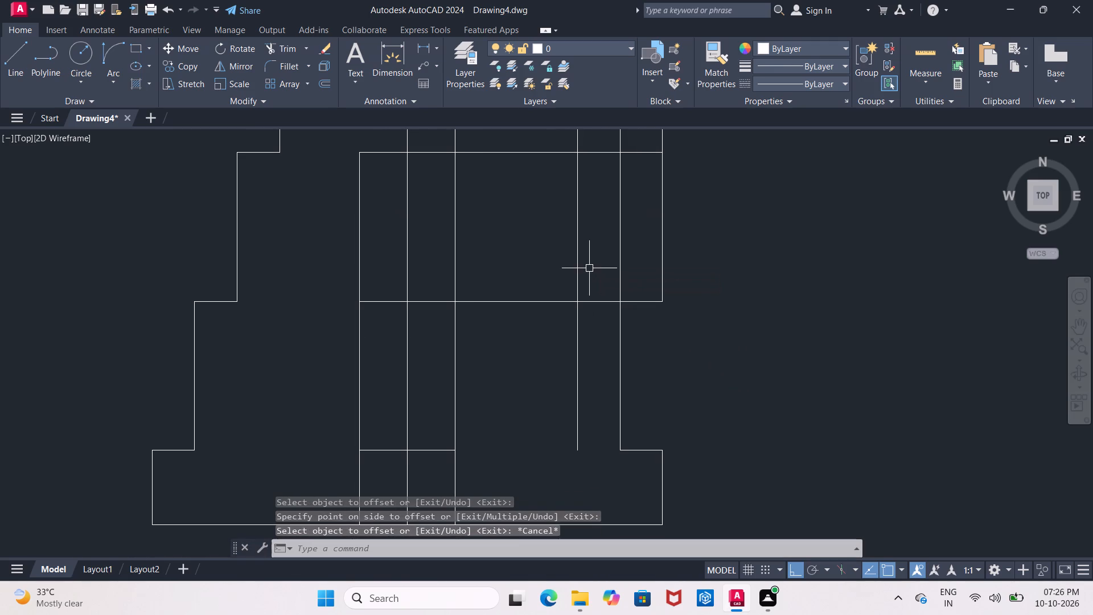
Trim the offset line in the course above the footing, then the outer two verticals and leftover ledge at the second course.
{"action": "type", "text": "tr"}
{"action": "key", "text": "Return"}
{"action": "key", "text": "Return"}
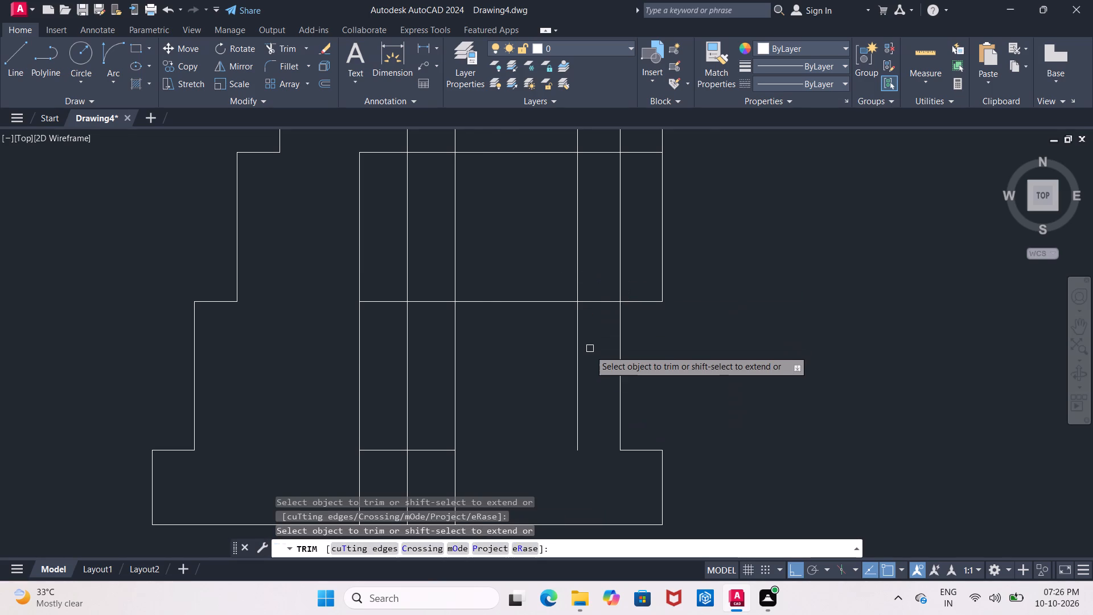
{"action": "middle_click", "coordinate": [589, 355]}
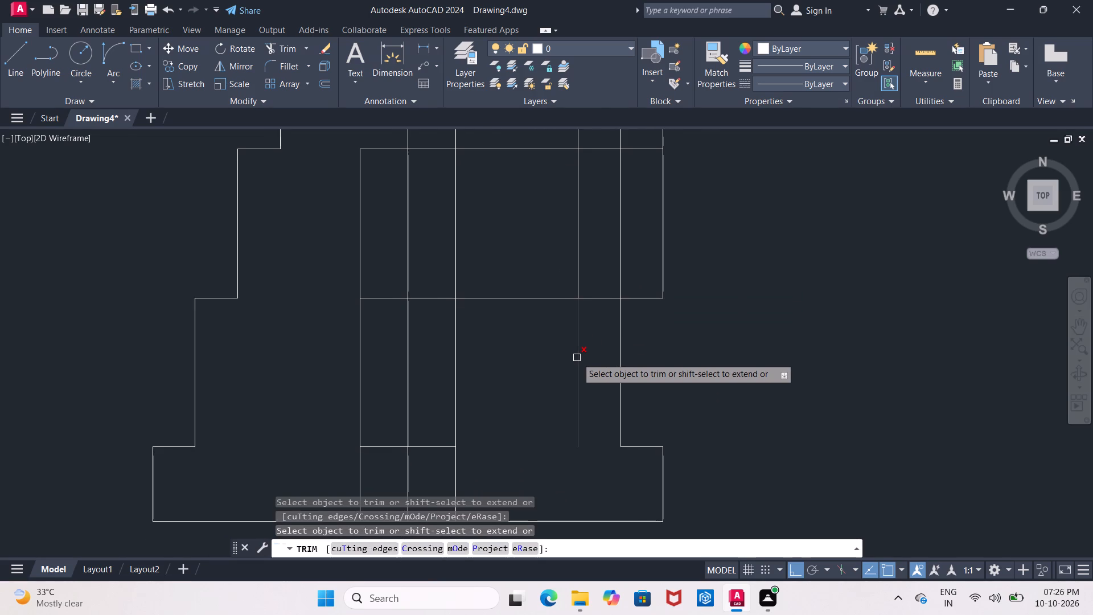
{"action": "left_click", "coordinate": [577, 358]}
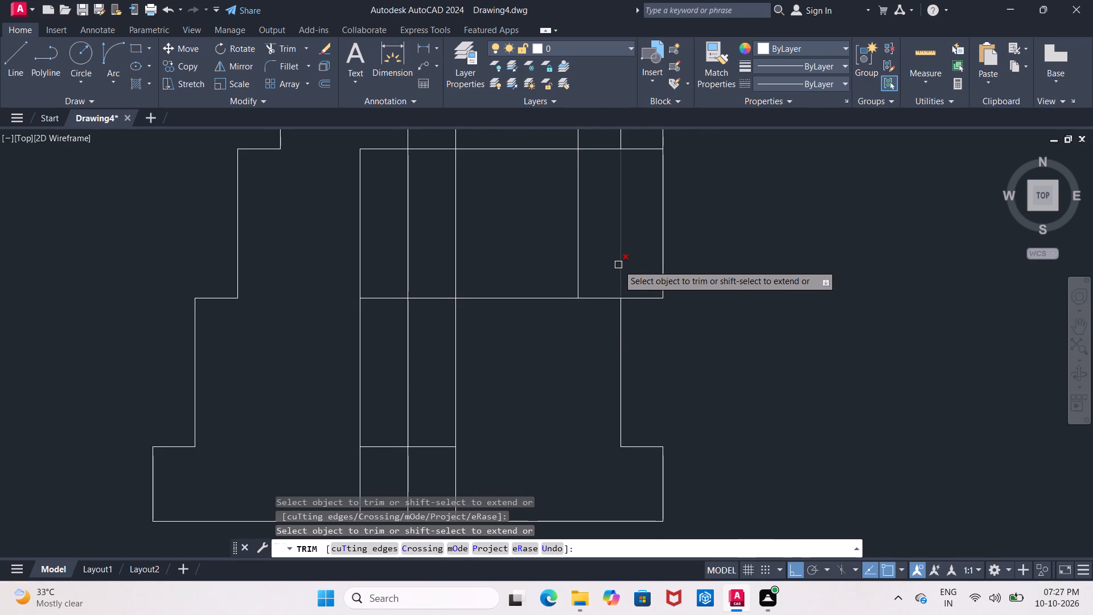
{"action": "left_click", "coordinate": [618, 265]}
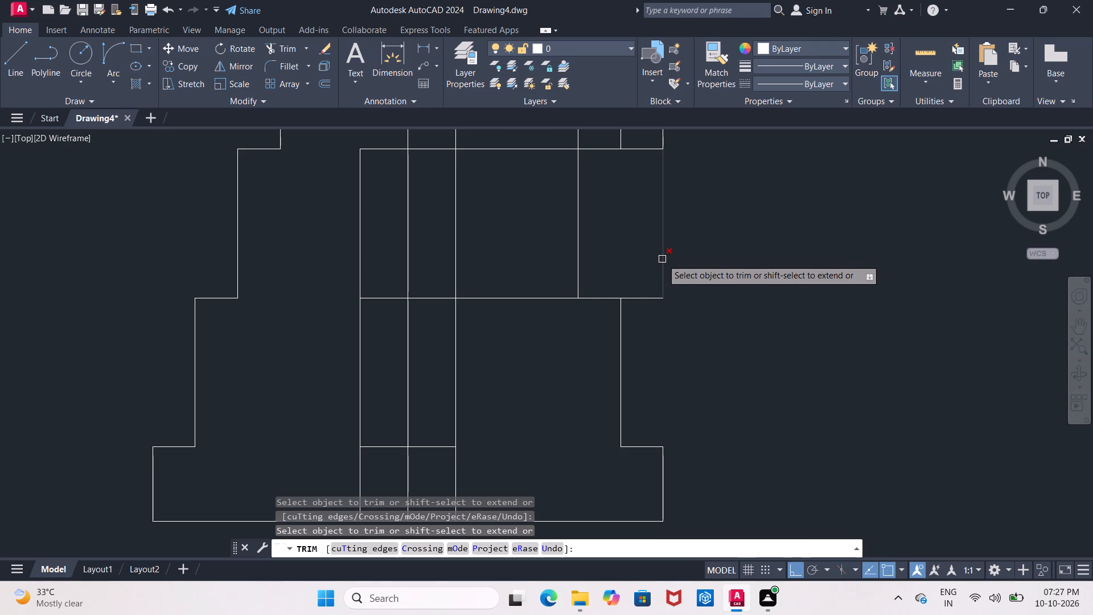
{"action": "left_click", "coordinate": [662, 259]}
{"action": "left_click", "coordinate": [640, 304]}
{"action": "left_click", "coordinate": [640, 289]}
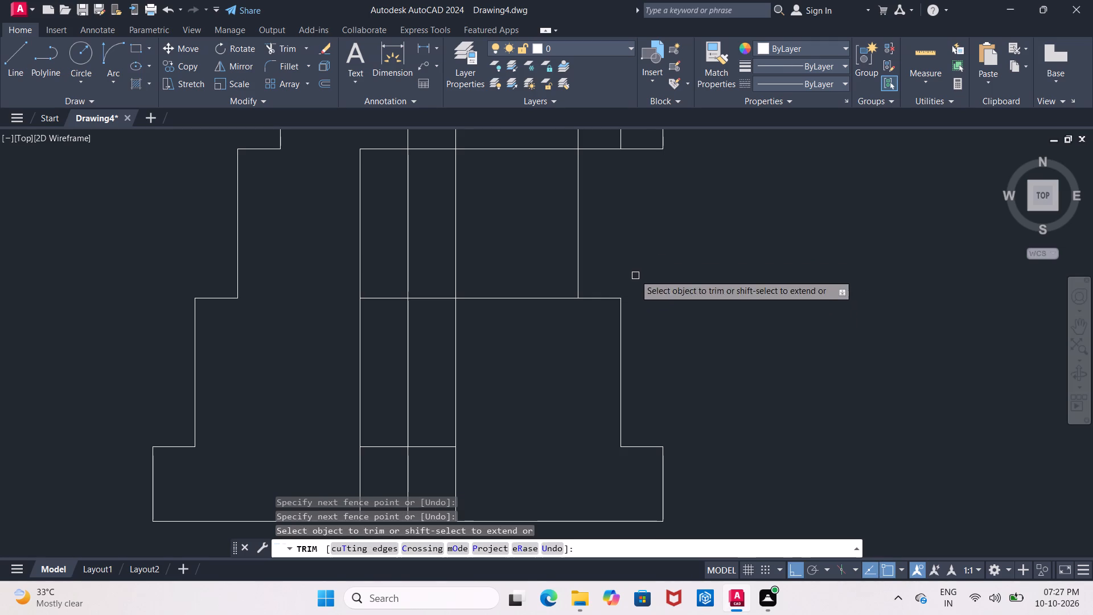
{"action": "middle_click_drag", "start_coordinate": [625, 257], "coordinate": [642, 347]}
{"action": "middle_click_drag", "start_coordinate": [612, 285], "coordinate": [619, 321]}
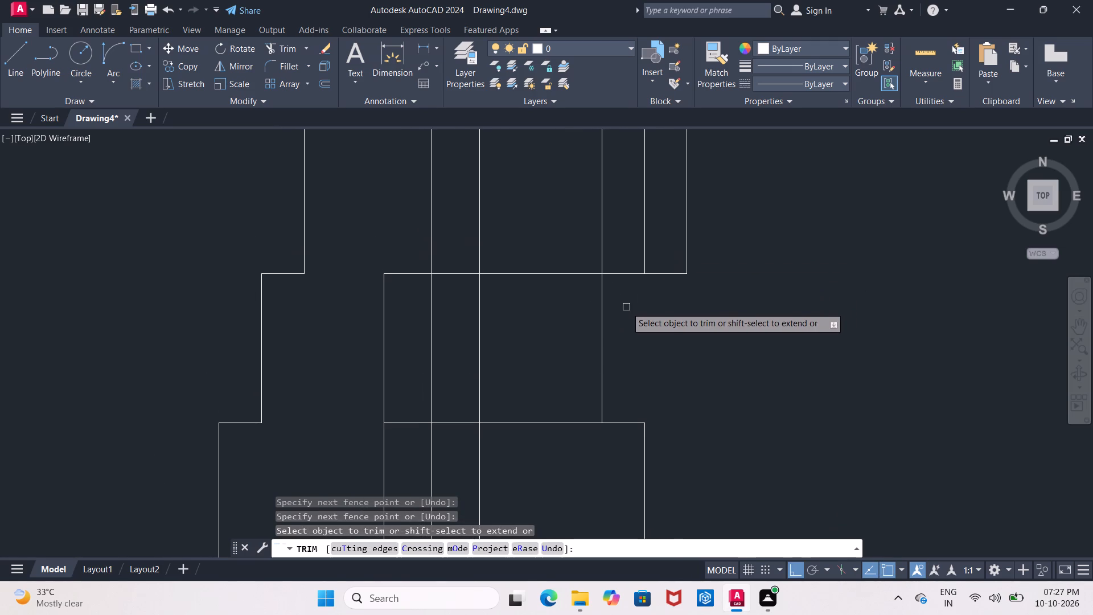
{"action": "key", "text": "Escape"}
Offset the second course's inner step vertical 4" toward the wall.
{"action": "key", "text": "o"}
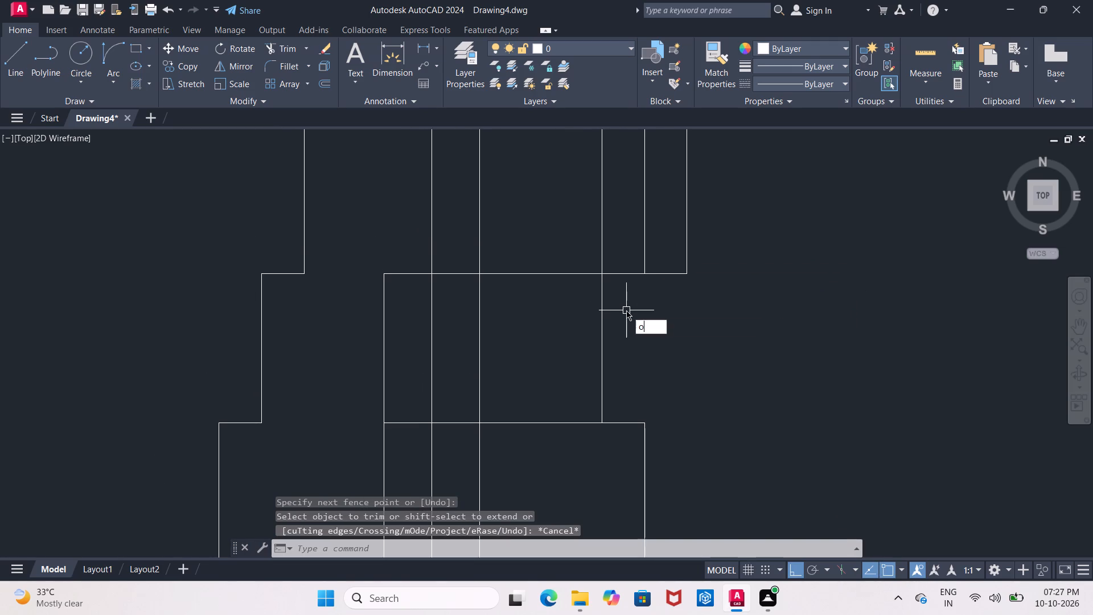
{"action": "key", "text": "Return"}
{"action": "key", "text": "4"}
{"action": "key", "text": "shift+quotedbl"}
{"action": "key", "text": "Return"}
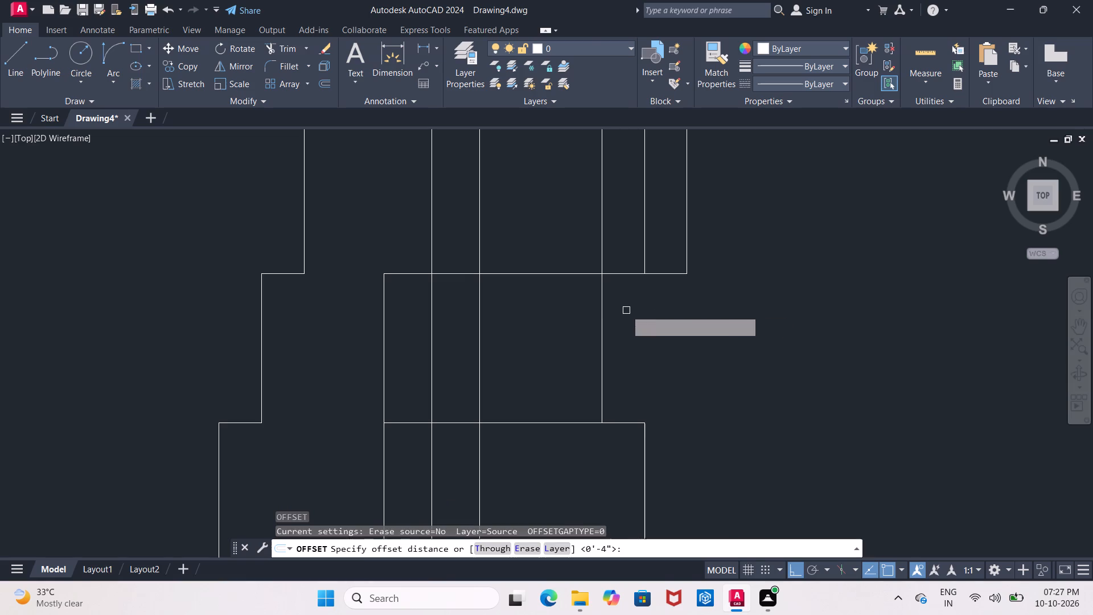
{"action": "left_click", "coordinate": [602, 249]}
{"action": "left_click", "coordinate": [548, 252]}
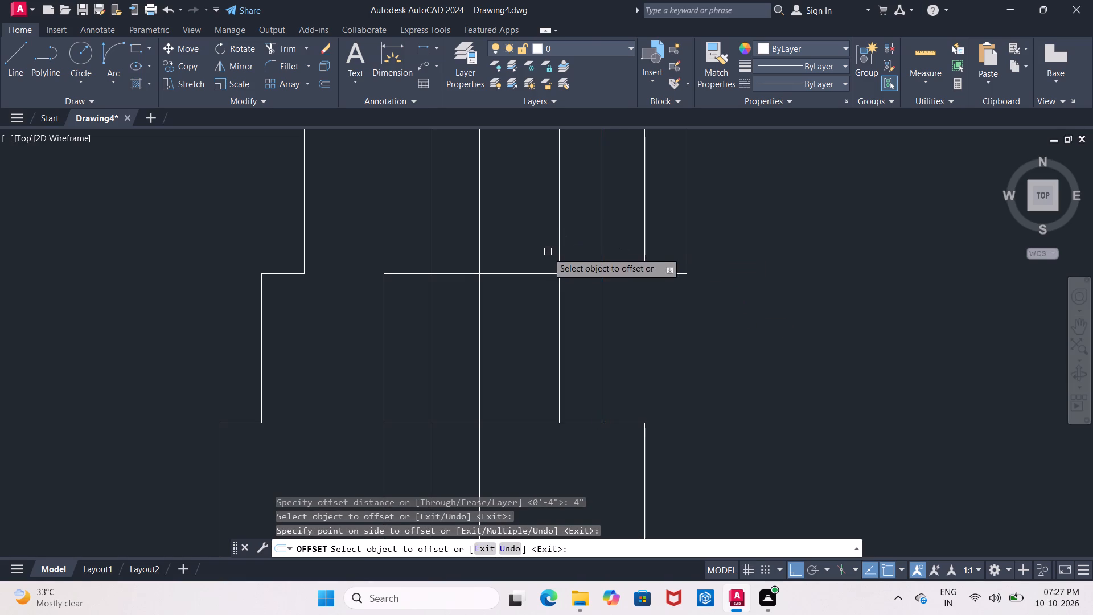
{"action": "key", "text": "Escape"}
Trim the original step vertical within the second course and the course's bottom line between the wall face and the new offset line.
{"action": "key", "text": "t"}
{"action": "key", "text": "r"}
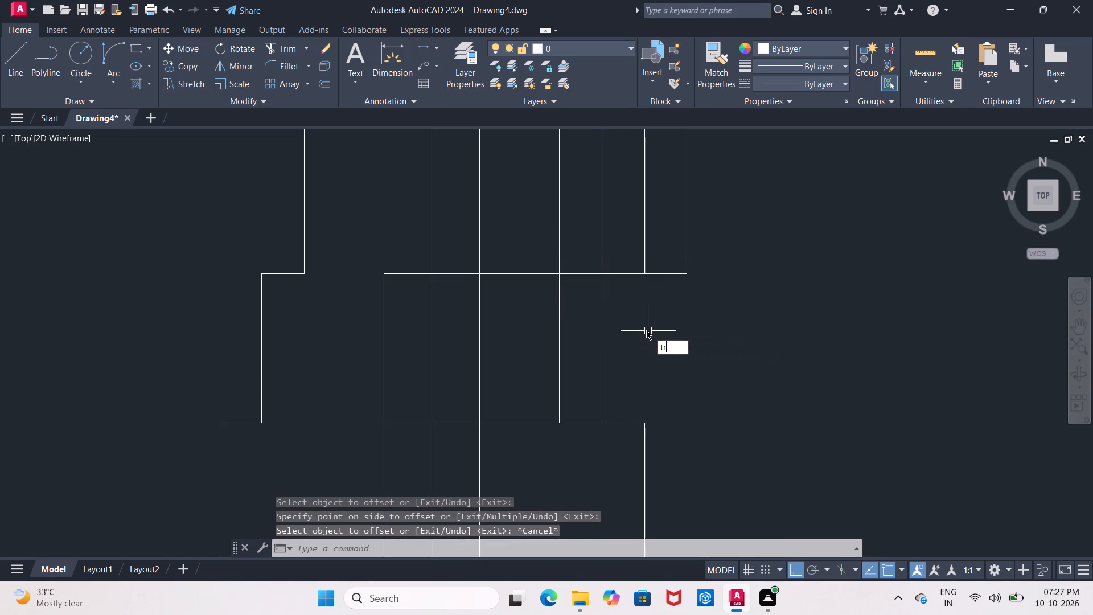
{"action": "key", "text": "Return"}
{"action": "key", "text": "Return"}
{"action": "left_click", "coordinate": [601, 340]}
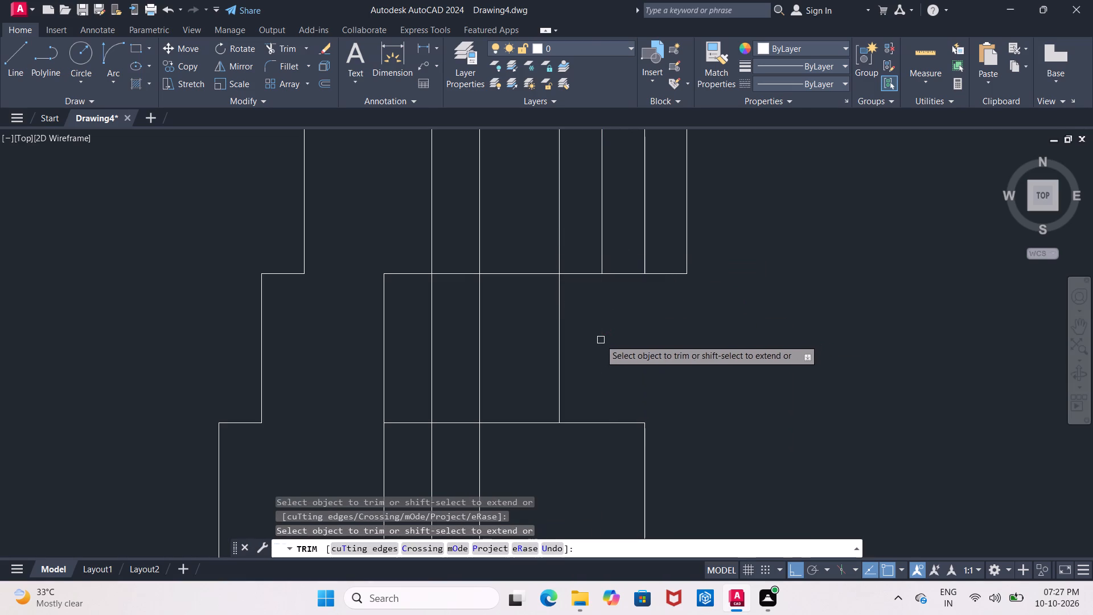
{"action": "middle_click_drag", "start_coordinate": [589, 315], "coordinate": [612, 349]}
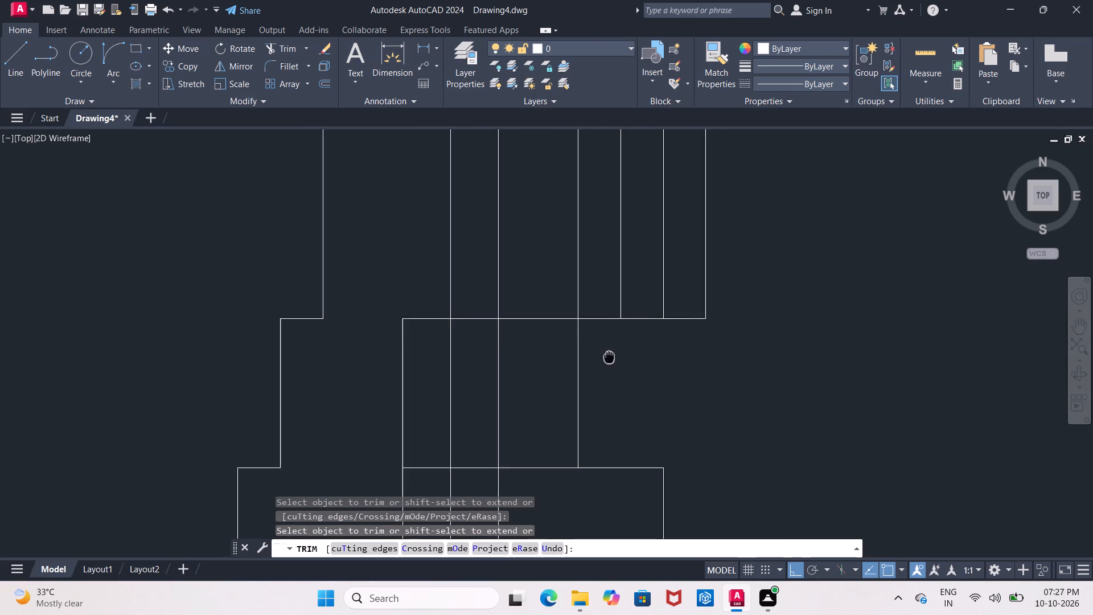
{"action": "middle_click_drag", "start_coordinate": [612, 349], "coordinate": [620, 301]}
{"action": "scroll", "coordinate": [621, 353], "scroll_direction": "down", "scroll_amount": 1}
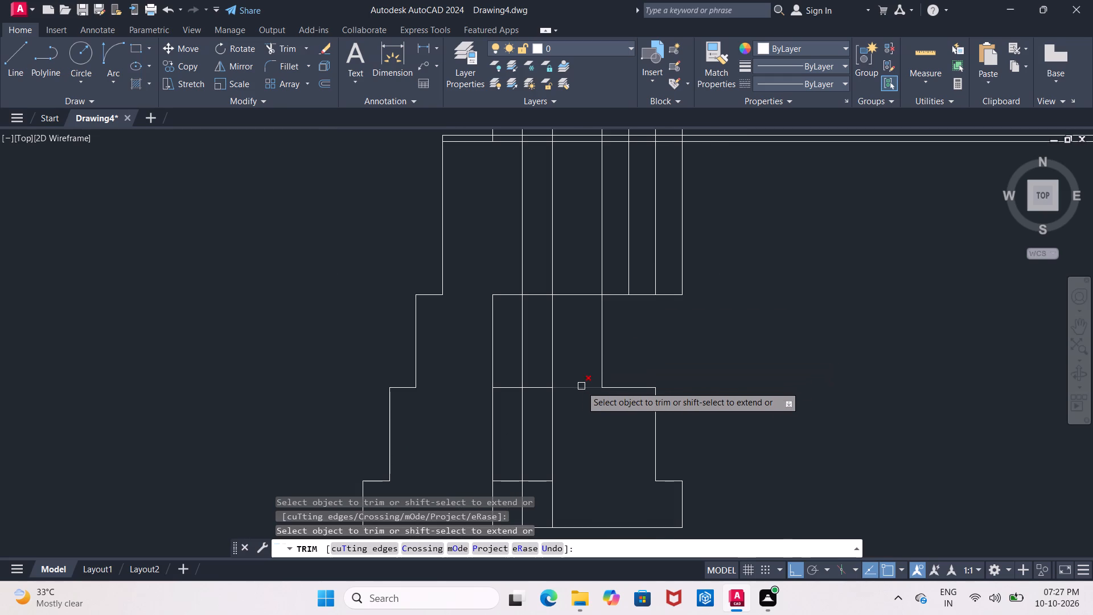
{"action": "left_click", "coordinate": [581, 386]}
Compare the inner stepped profile of the foundation with the steps on its outer side.
{"action": "middle_click_drag", "start_coordinate": [578, 337], "coordinate": [563, 389]}
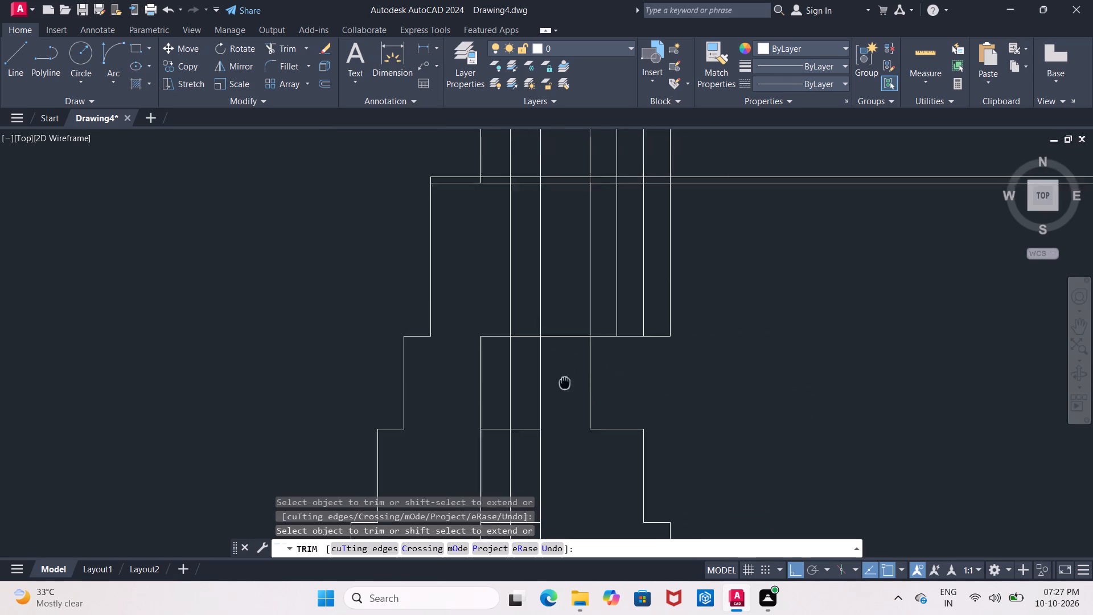
{"action": "middle_click_drag", "start_coordinate": [563, 389], "coordinate": [555, 409]}
{"action": "scroll", "coordinate": [555, 397], "scroll_direction": "up", "scroll_amount": 1}
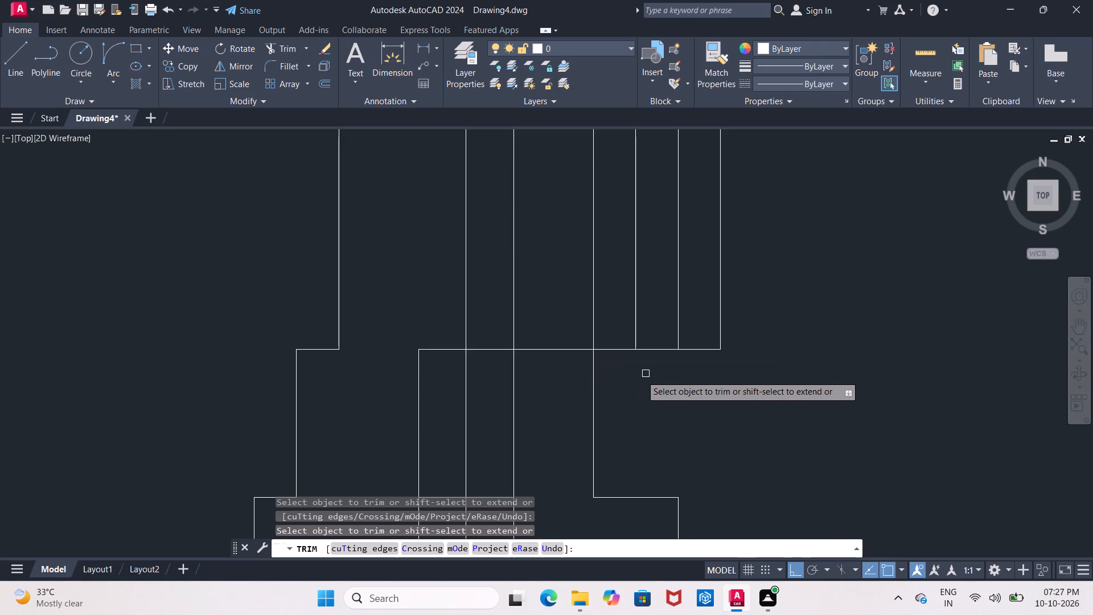
{"action": "scroll", "coordinate": [640, 376], "scroll_direction": "down", "scroll_amount": 3}
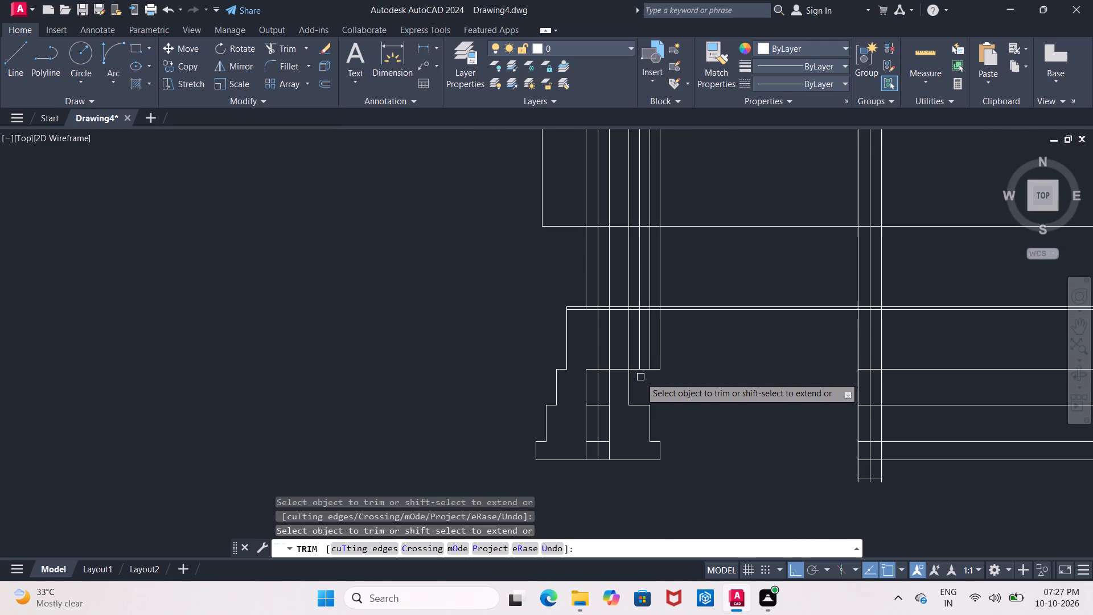
{"action": "scroll", "coordinate": [641, 379], "scroll_direction": "up", "scroll_amount": 1}
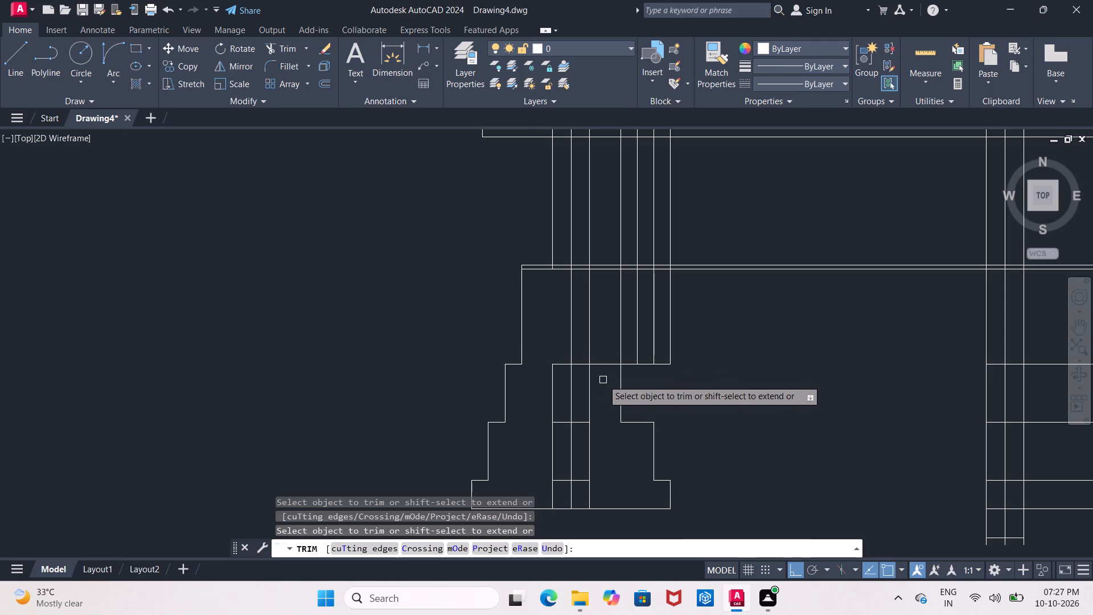
{"action": "scroll", "coordinate": [602, 384], "scroll_direction": "down", "scroll_amount": 1}
{"action": "scroll", "coordinate": [608, 428], "scroll_direction": "up", "scroll_amount": 2}
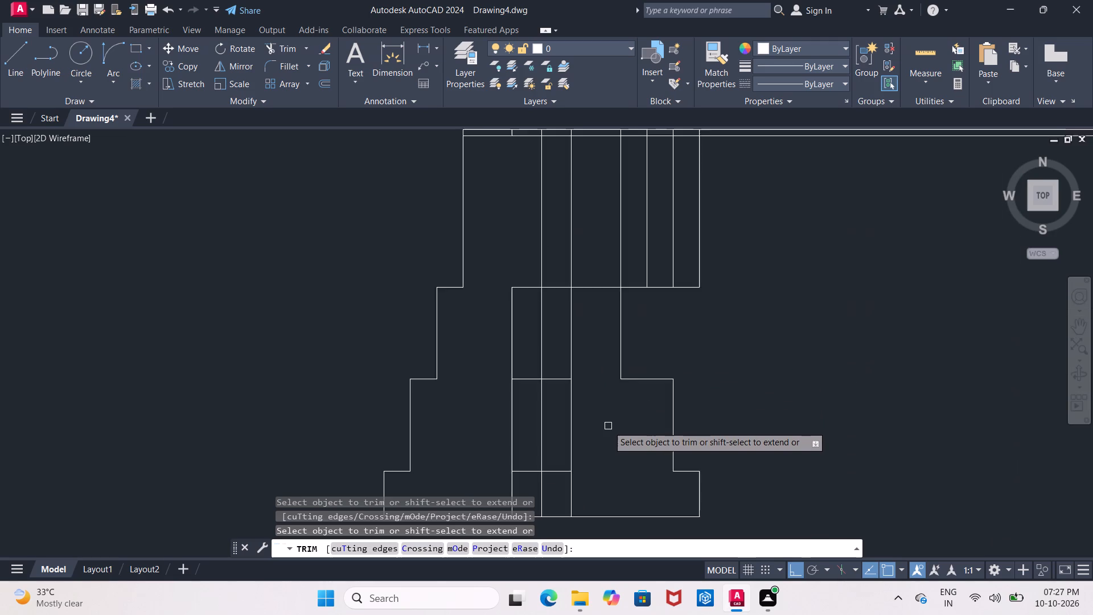
{"action": "scroll", "coordinate": [608, 426], "scroll_direction": "up", "scroll_amount": 1}
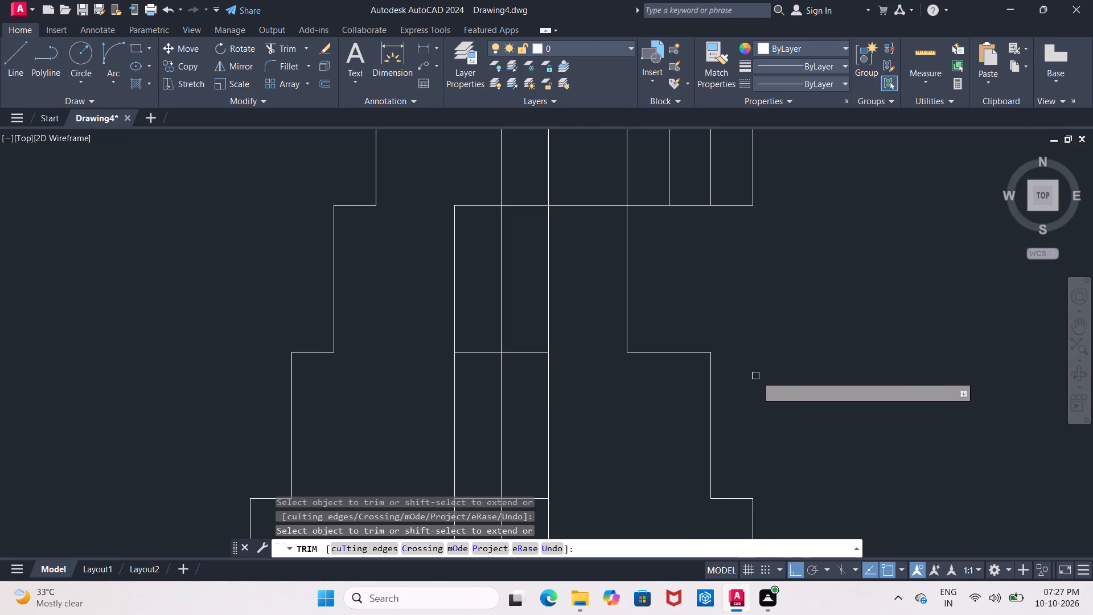
{"action": "middle_click_drag", "start_coordinate": [420, 400], "coordinate": [420, 253]}
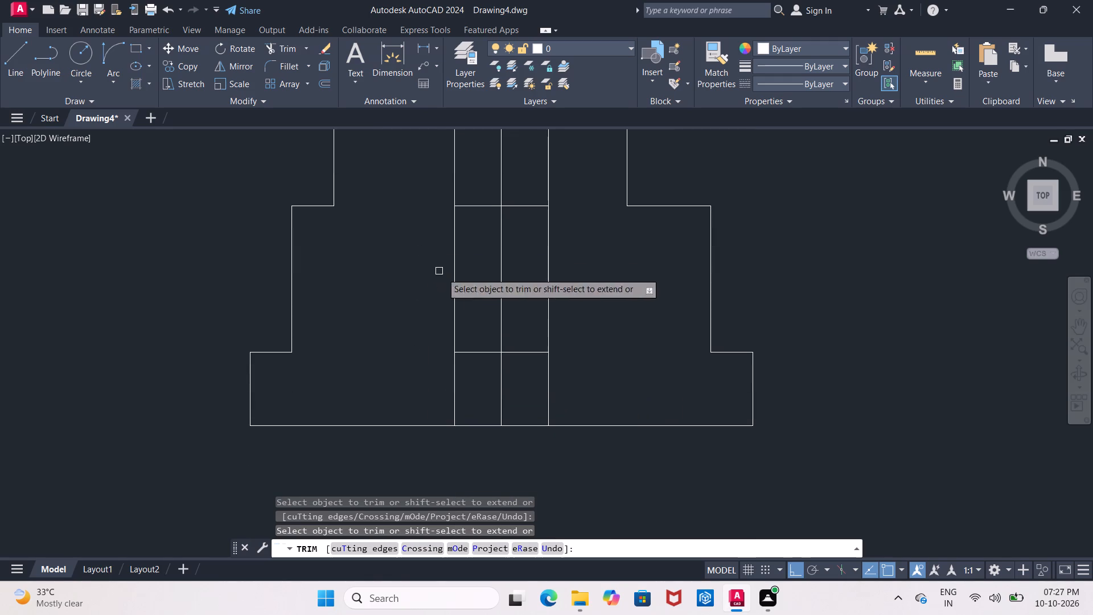
{"action": "middle_click_drag", "start_coordinate": [606, 320], "coordinate": [541, 418]}
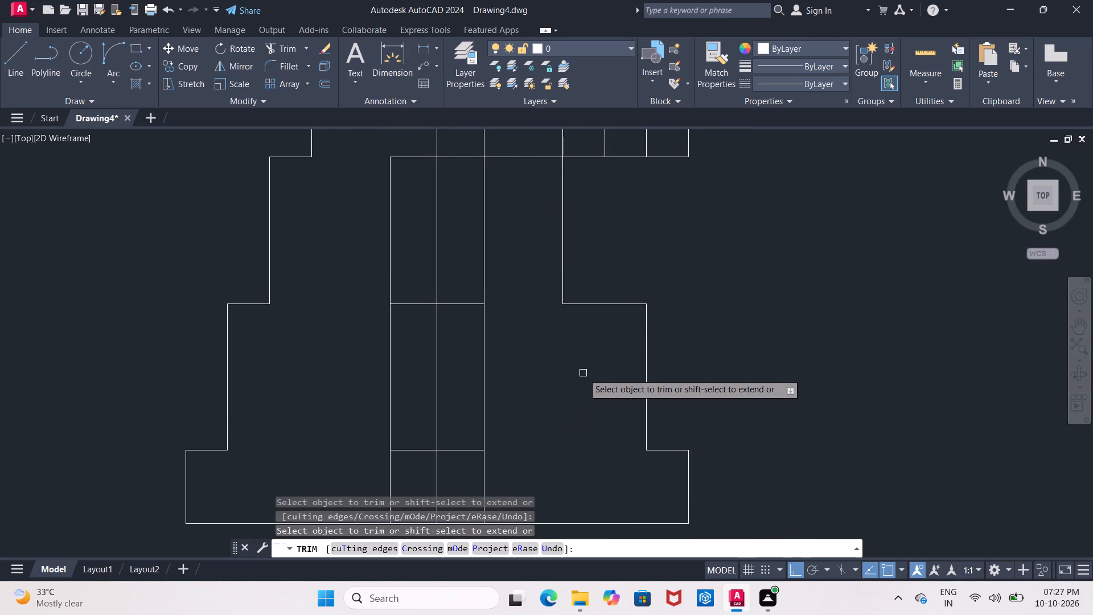
{"action": "key", "text": "Escape"}
Offset the inner vertical of the course above the footing 4" toward the wall.
{"action": "key", "text": "o"}
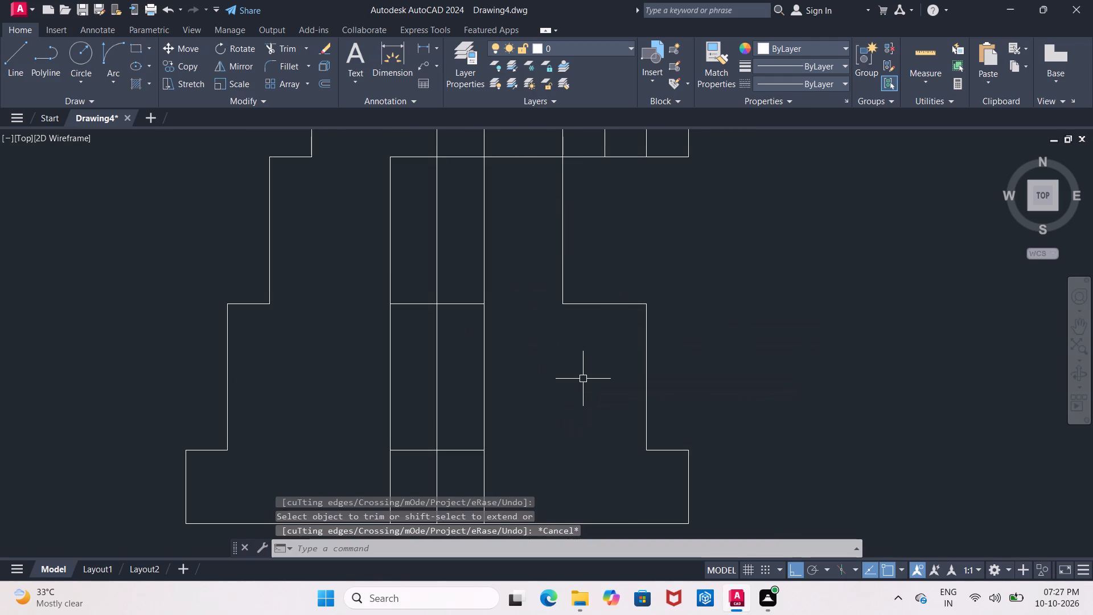
{"action": "key", "text": "Return"}
{"action": "key", "text": "4"}
{"action": "key", "text": "shift+quotedbl"}
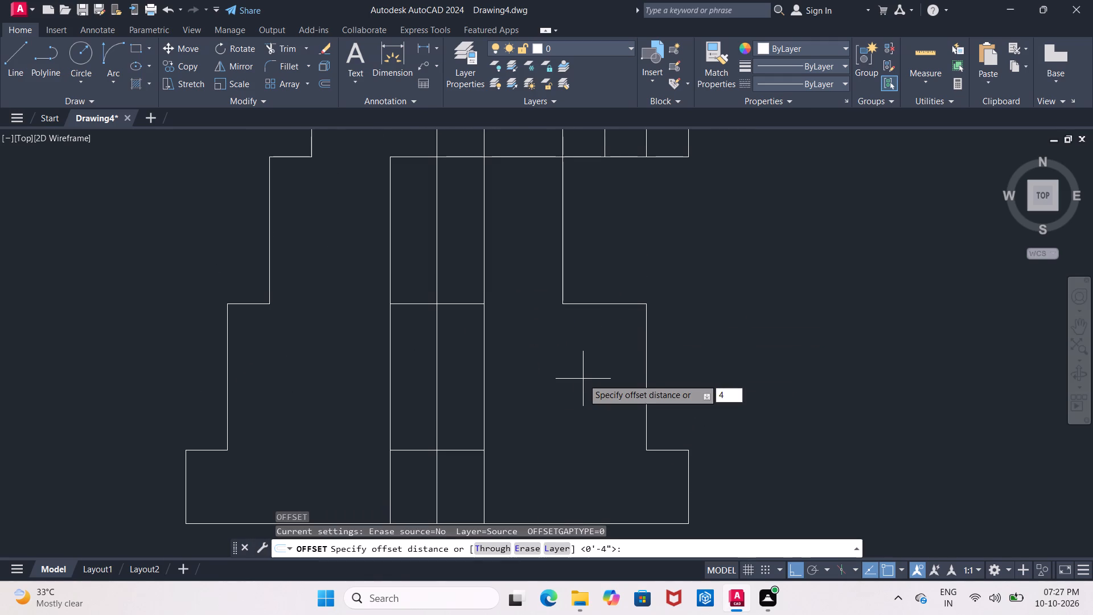
{"action": "key", "text": "Return"}
{"action": "left_click", "coordinate": [646, 382]}
{"action": "left_click", "coordinate": [628, 381]}
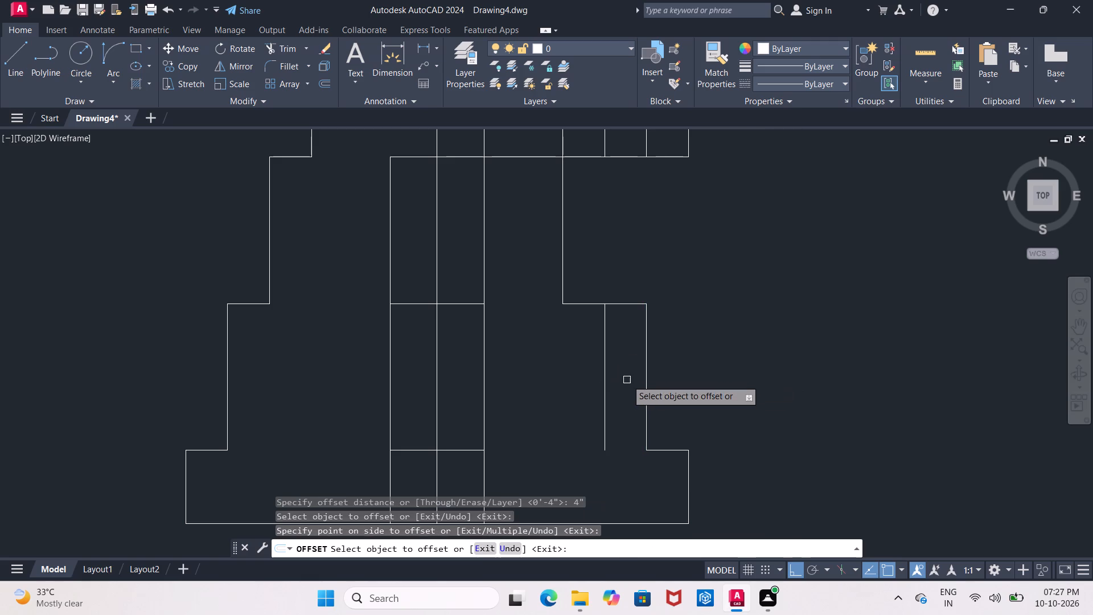
{"action": "middle_click_drag", "start_coordinate": [560, 356], "coordinate": [528, 411]}
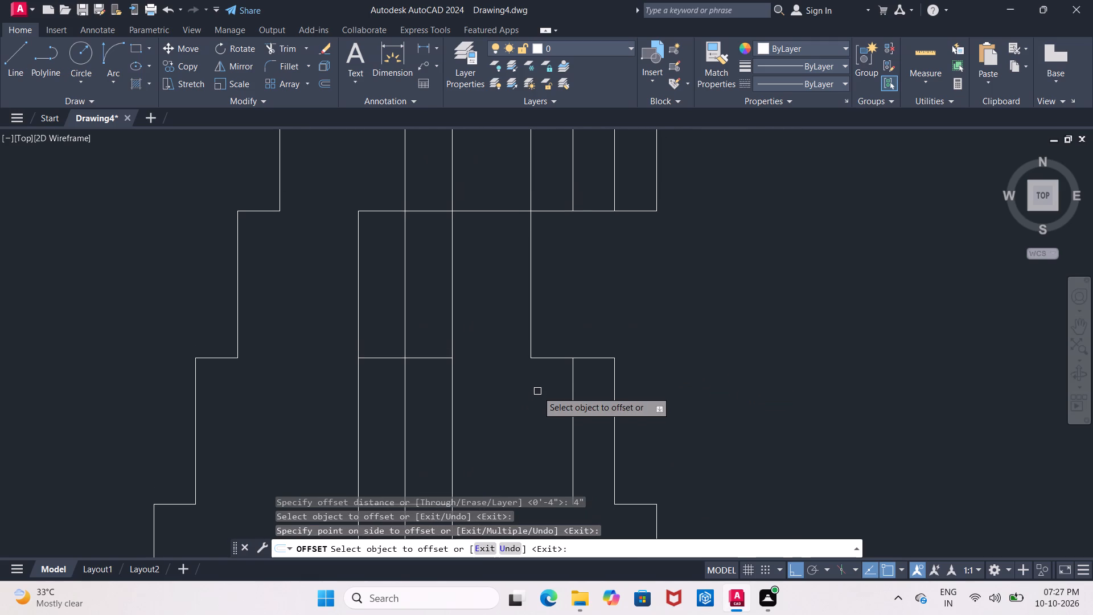
{"action": "key", "text": "Escape"}
Extend the new offset line up through the second course to its top line.
{"action": "type", "text": "ex"}
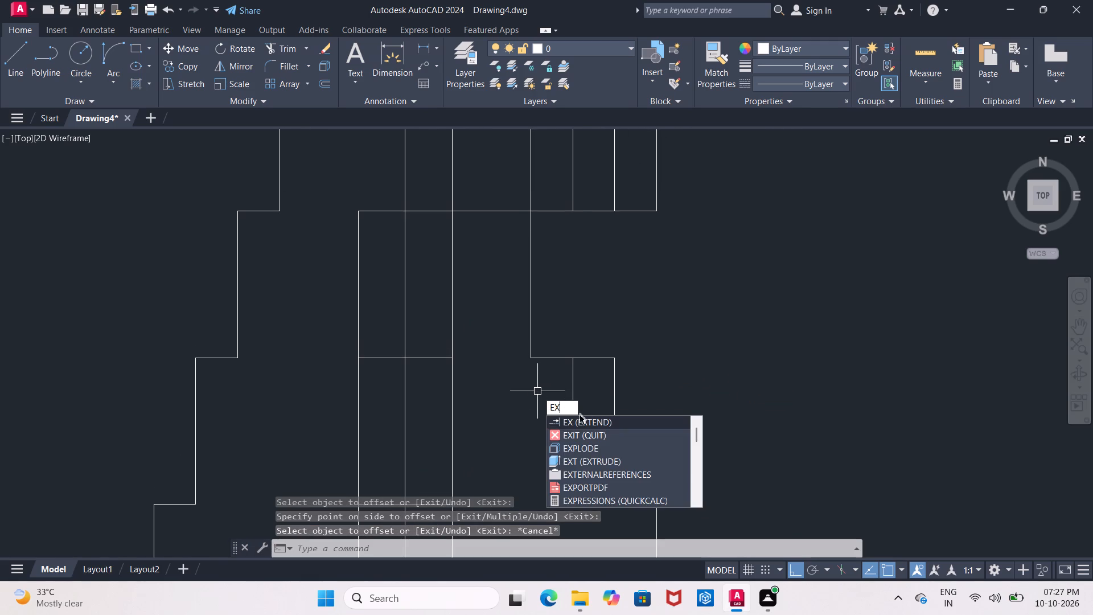
{"action": "left_click", "coordinate": [582, 422]}
{"action": "left_click", "coordinate": [573, 396]}
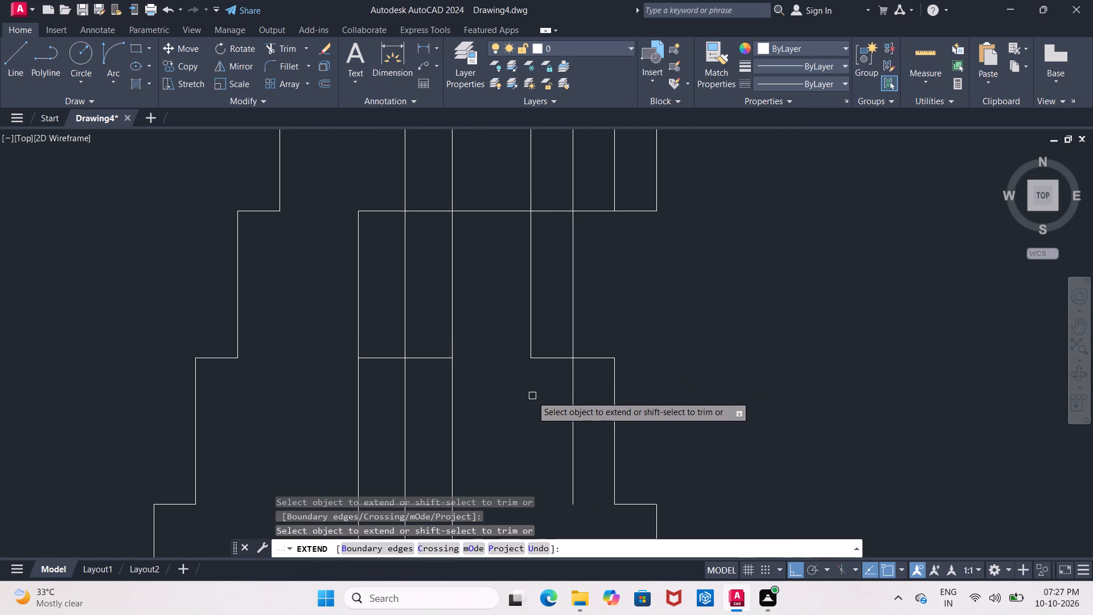
{"action": "key", "text": "Escape"}
Trim the excess ledge and inner vertical at the second course, and the extended line's portion within the course above the footing.
{"action": "middle_click_drag", "start_coordinate": [527, 399], "coordinate": [509, 386]}
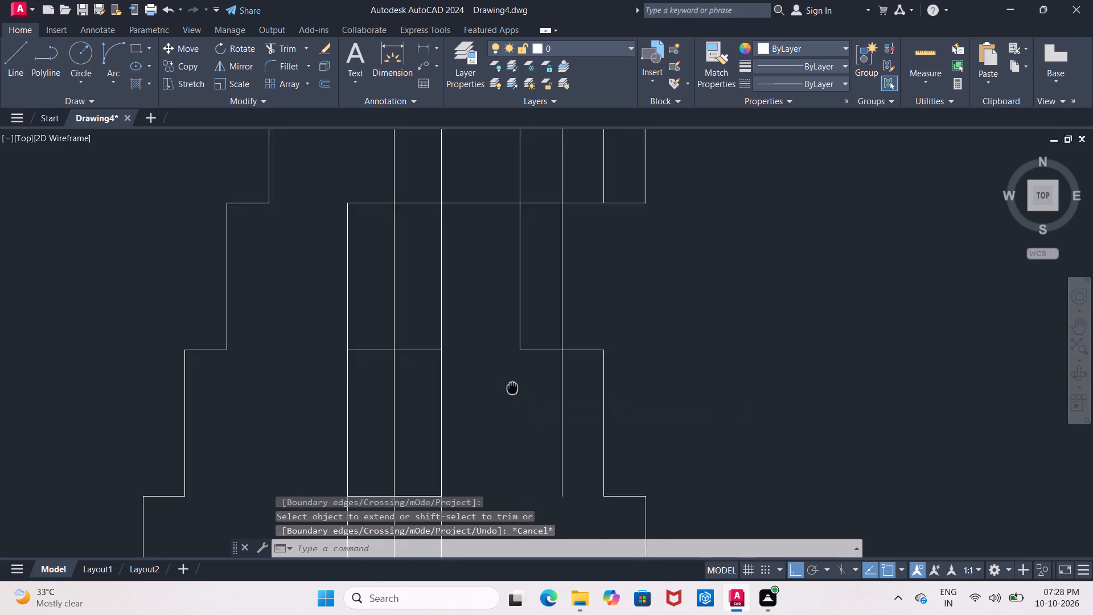
{"action": "middle_click_drag", "start_coordinate": [509, 386], "coordinate": [502, 381]}
{"action": "key", "text": "t"}
{"action": "key", "text": "r"}
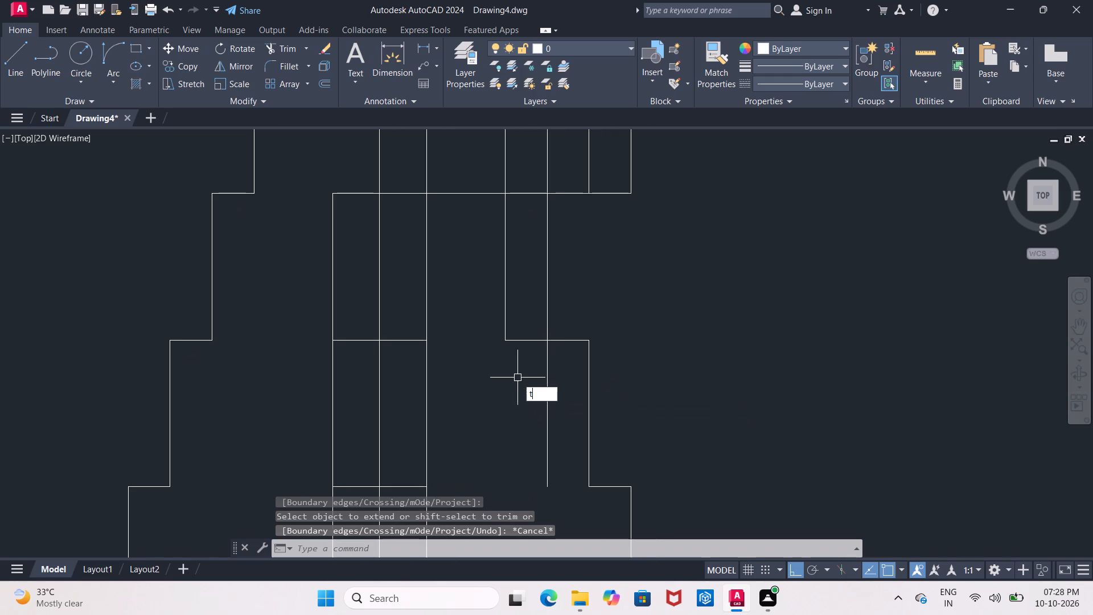
{"action": "key", "text": "Return"}
{"action": "key", "text": "Return"}
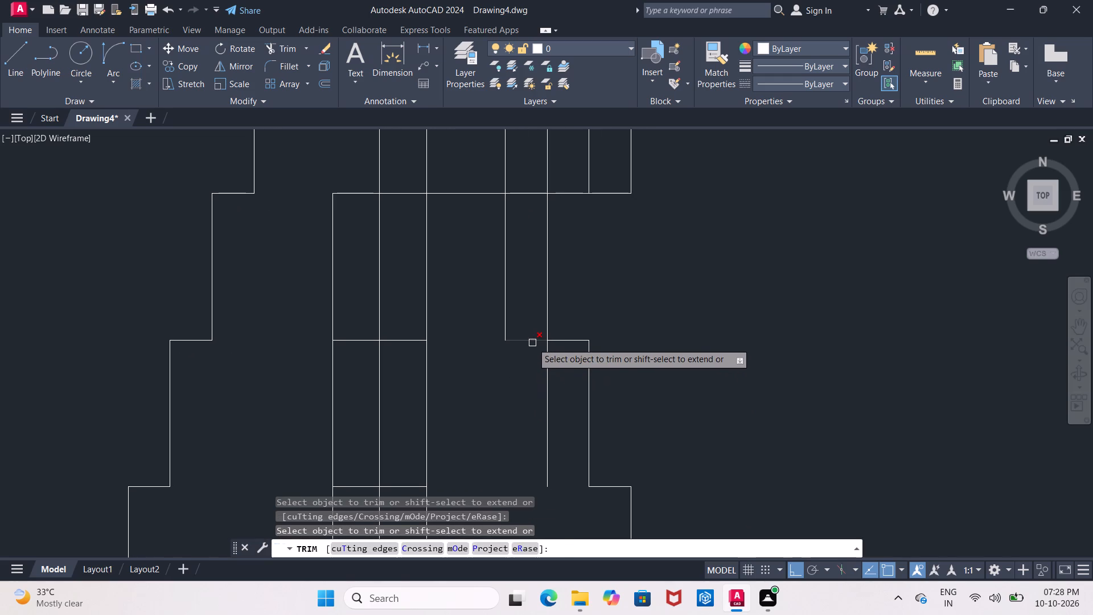
{"action": "left_click", "coordinate": [532, 343]}
{"action": "left_click", "coordinate": [505, 325]}
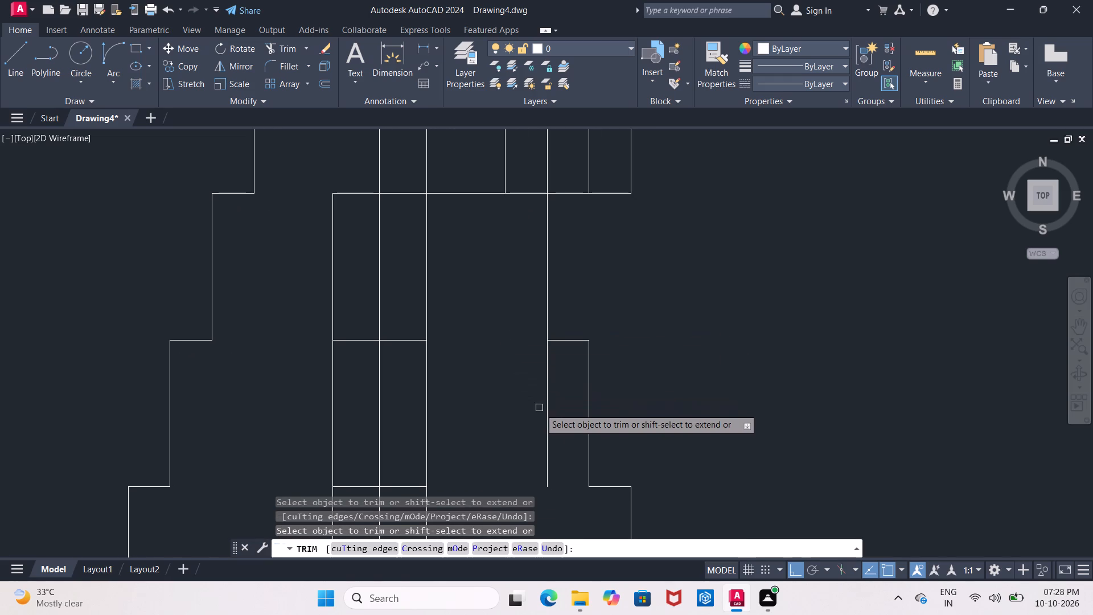
{"action": "left_click", "coordinate": [550, 401]}
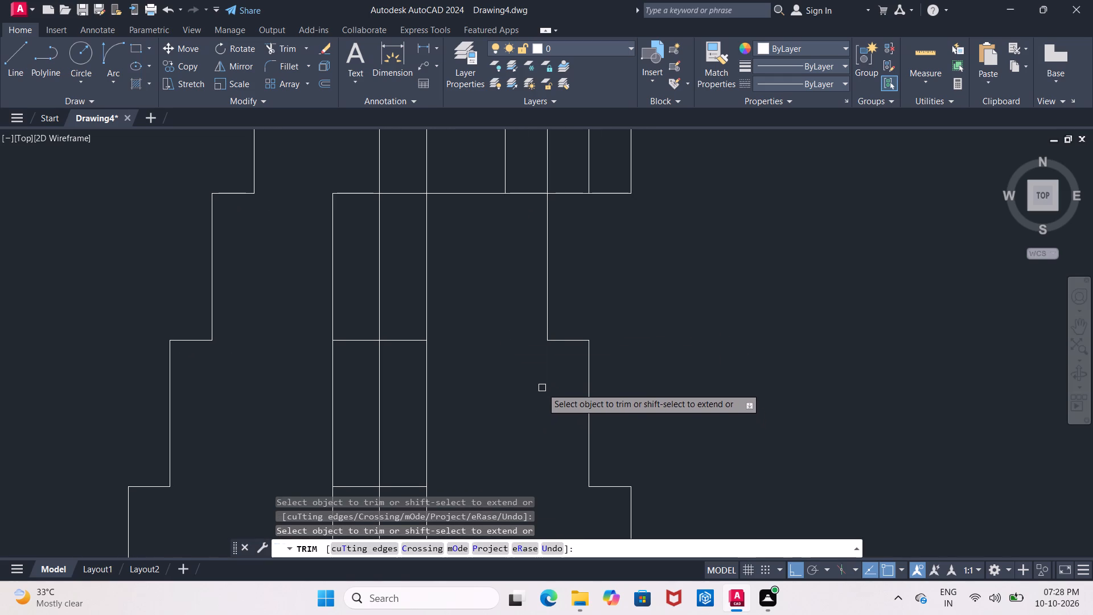
{"action": "middle_click_drag", "start_coordinate": [542, 387], "coordinate": [535, 424]}
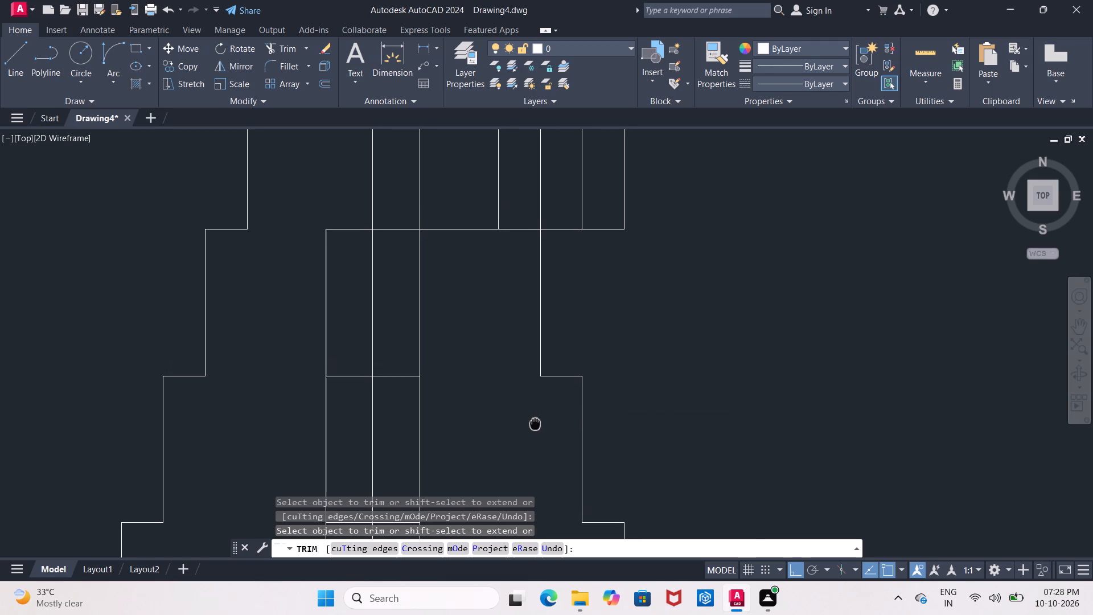
{"action": "middle_click_drag", "start_coordinate": [535, 424], "coordinate": [535, 433]}
{"action": "key", "text": "Escape"}
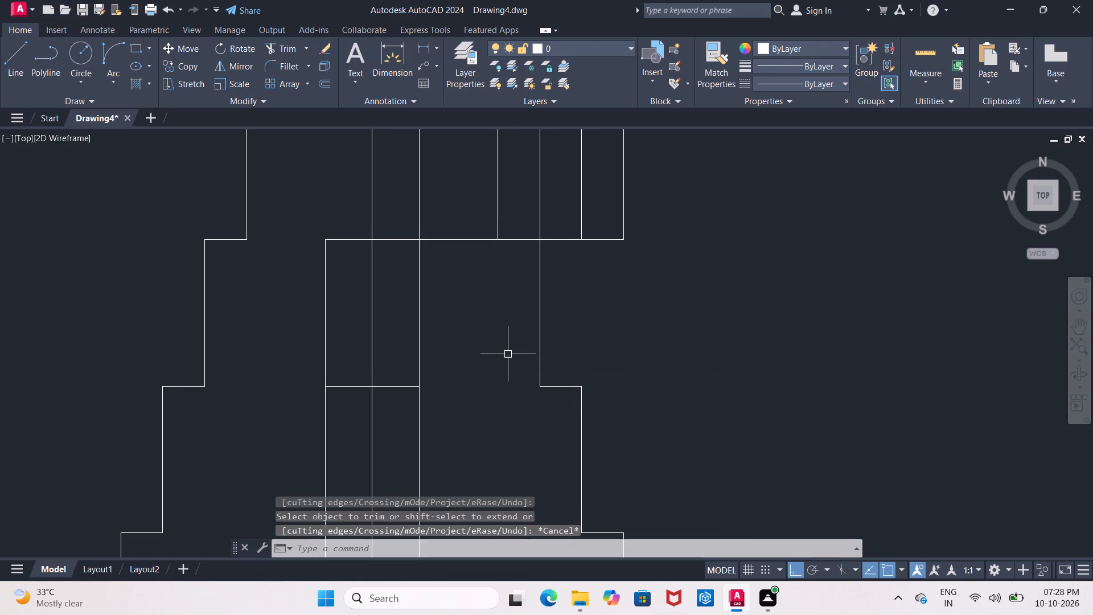
Offset the inner vertical of the foundation's second course above the footing 4" toward the wall.
{"action": "key", "text": "o"}
{"action": "key", "text": "Return"}
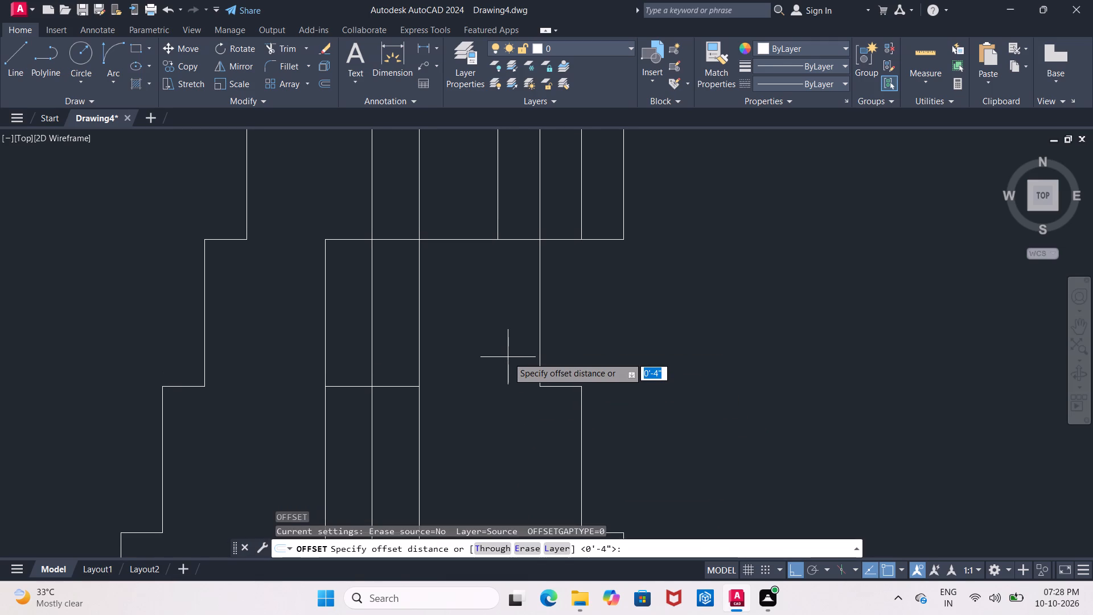
{"action": "key", "text": "4"}
{"action": "key", "text": "shift+quotedbl"}
{"action": "key", "text": "Return"}
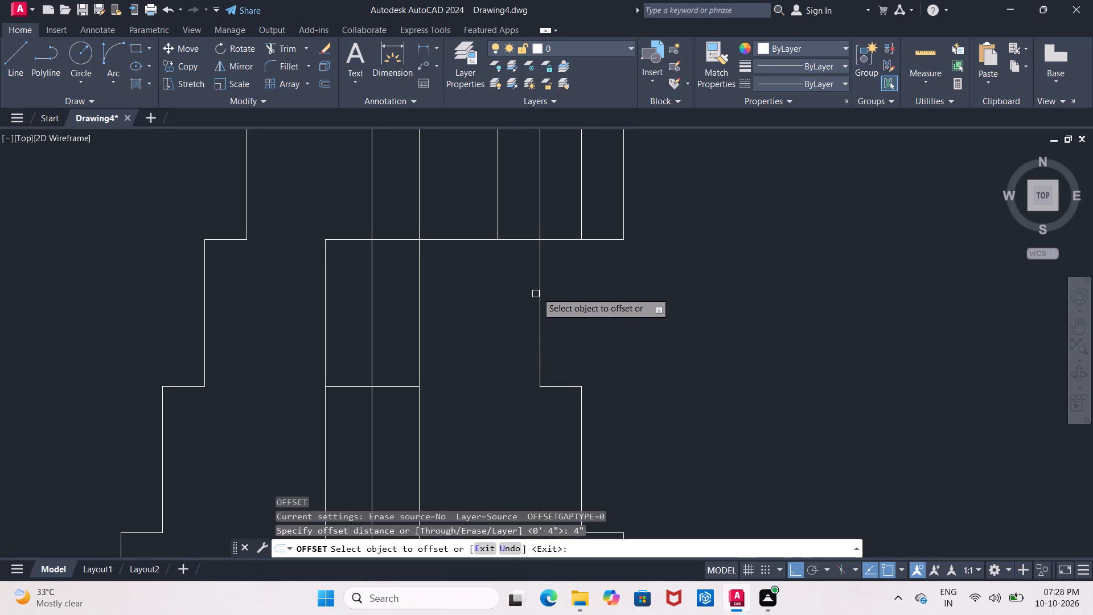
{"action": "left_click", "coordinate": [540, 286]}
{"action": "left_click", "coordinate": [516, 288]}
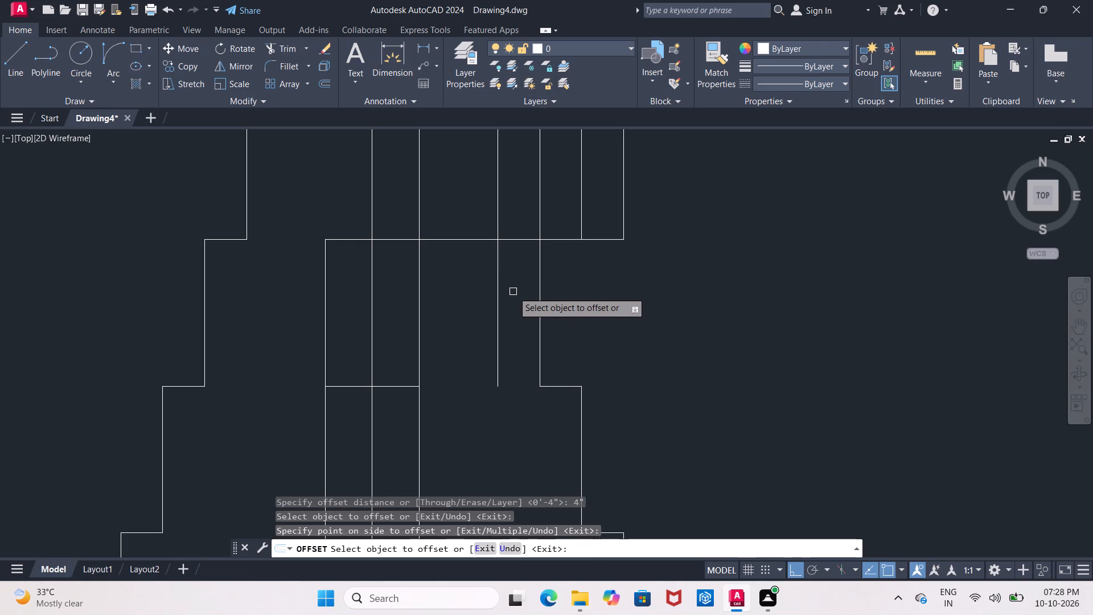
{"action": "key", "text": "Escape"}
Trim the excess ledge, offset line and surplus verticals around the second course's top, leaving a single inner step up to the plinth lines.
{"action": "middle_click_drag", "start_coordinate": [510, 296], "coordinate": [504, 348]}
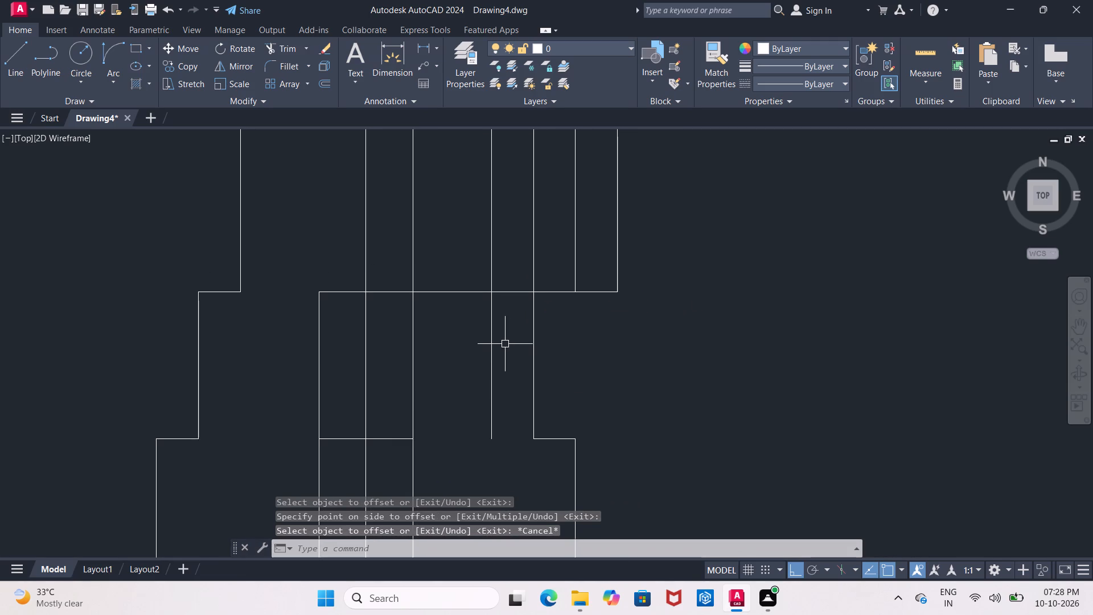
{"action": "type", "text": "tr"}
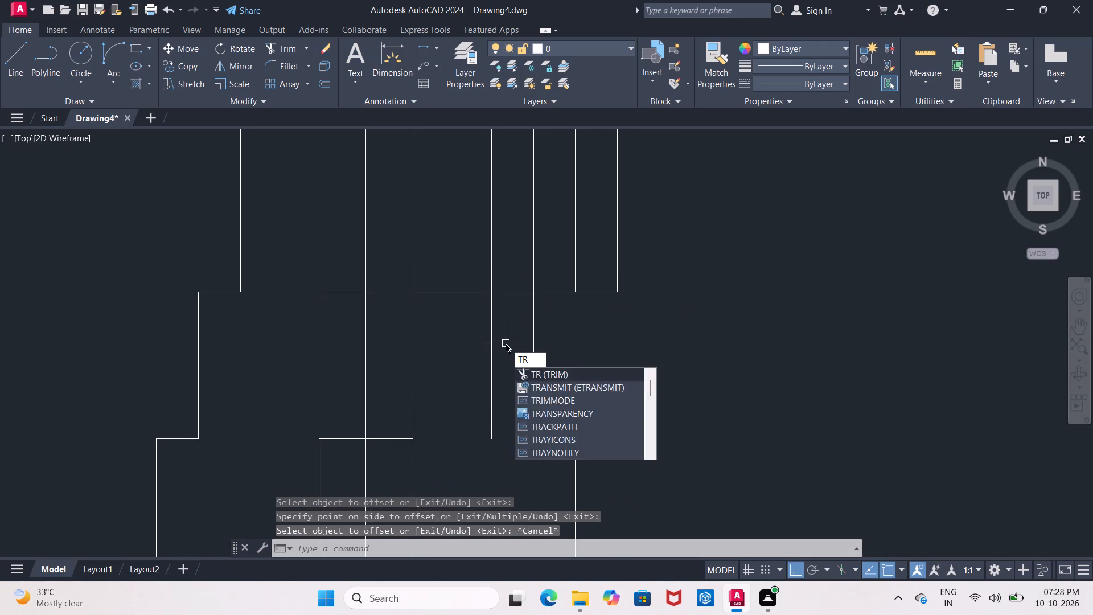
{"action": "key", "text": "Return"}
{"action": "key", "text": "Return"}
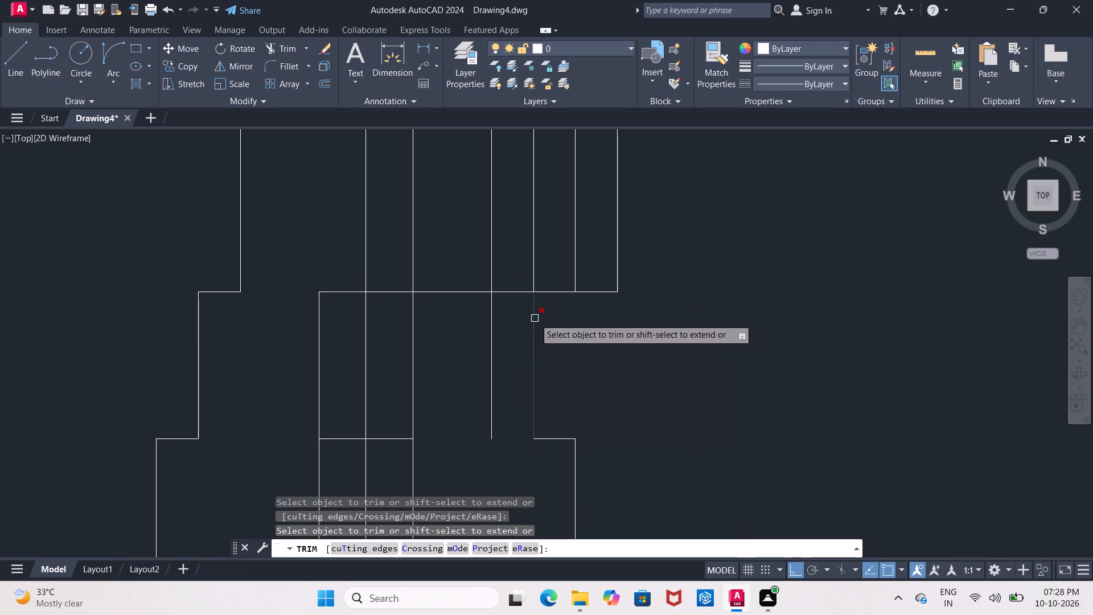
{"action": "left_click_drag", "start_coordinate": [445, 263], "coordinate": [451, 327]}
{"action": "left_click_drag", "start_coordinate": [451, 327], "coordinate": [503, 338]}
{"action": "scroll", "coordinate": [488, 332], "scroll_direction": "down", "scroll_amount": 1}
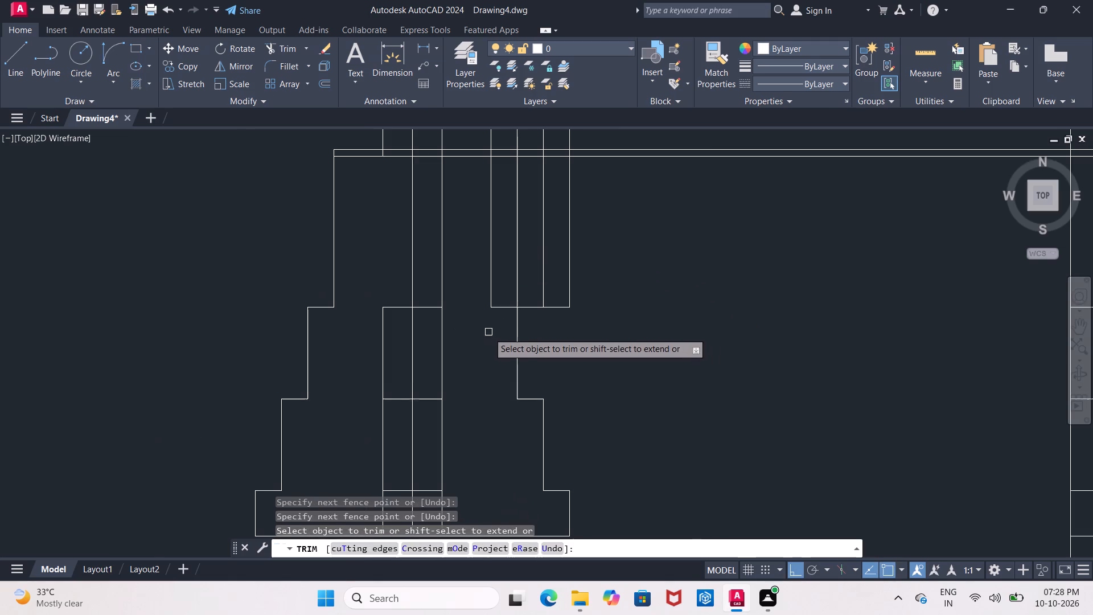
{"action": "middle_click_drag", "start_coordinate": [488, 334], "coordinate": [492, 382]}
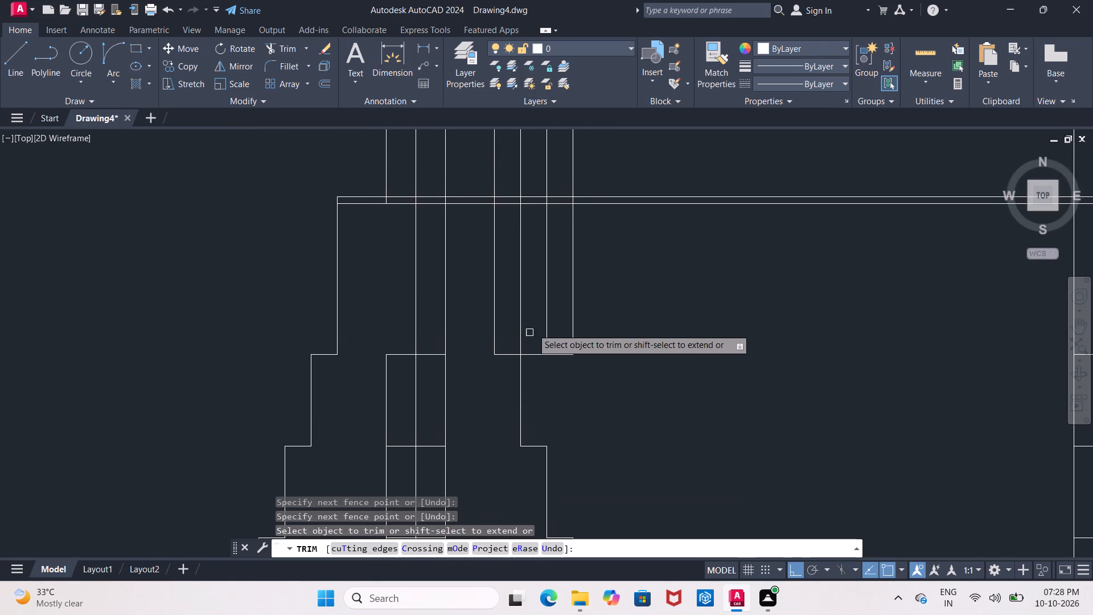
{"action": "left_click_drag", "start_coordinate": [509, 311], "coordinate": [617, 314]}
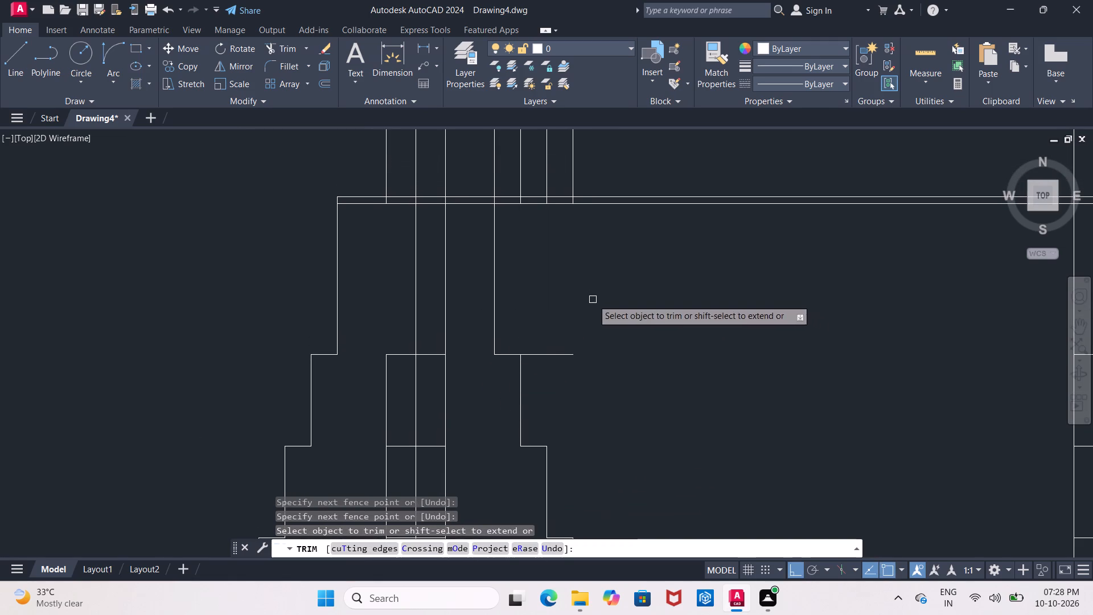
{"action": "middle_click_drag", "start_coordinate": [592, 305], "coordinate": [597, 334]}
{"action": "left_click_drag", "start_coordinate": [556, 343], "coordinate": [559, 420]}
{"action": "scroll", "coordinate": [558, 372], "scroll_direction": "down", "scroll_amount": 1}
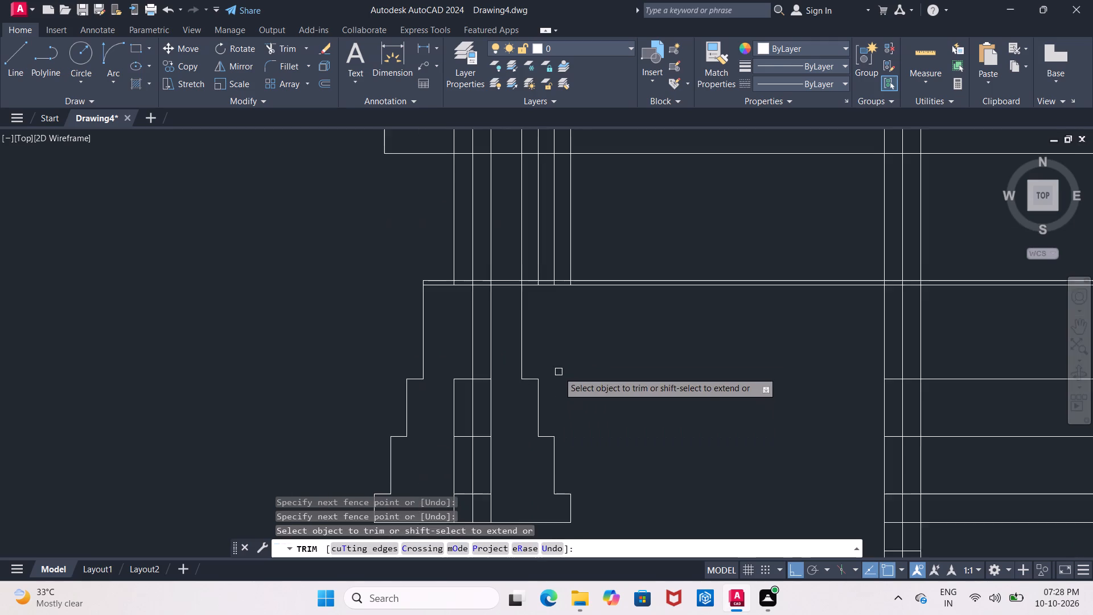
Trim away all leftover vertical and horizontal lines inside the stepped foundation outline, from the plinth lines down to the footing.
{"action": "middle_click_drag", "start_coordinate": [560, 368], "coordinate": [584, 303]}
{"action": "left_click_drag", "start_coordinate": [471, 249], "coordinate": [508, 395]}
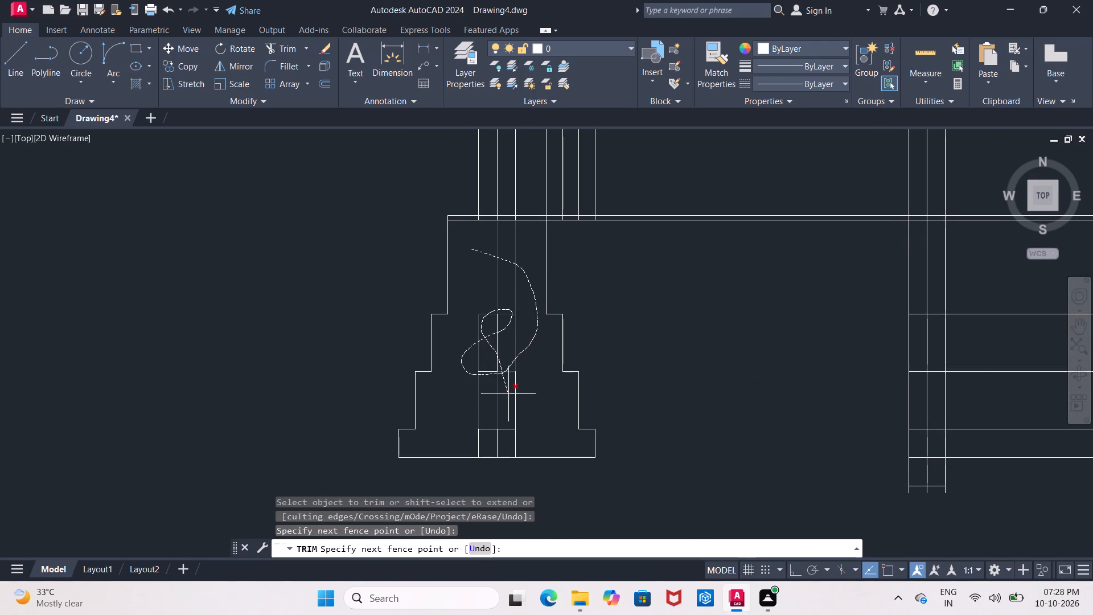
{"action": "left_click_drag", "start_coordinate": [508, 395], "coordinate": [485, 375]}
{"action": "left_click_drag", "start_coordinate": [457, 384], "coordinate": [552, 379]}
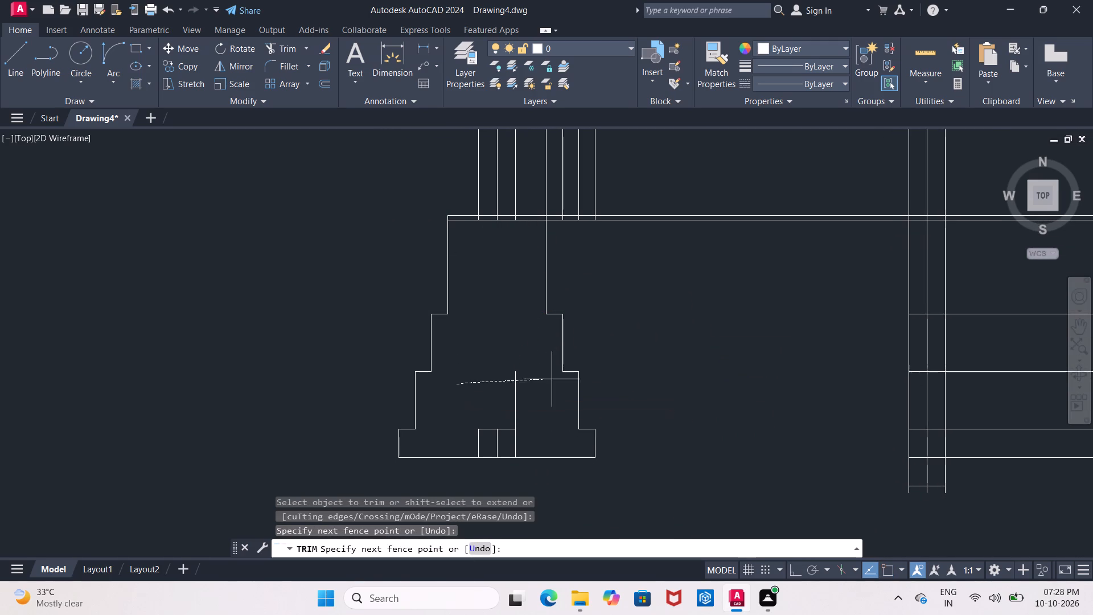
{"action": "left_click_drag", "start_coordinate": [552, 379], "coordinate": [473, 434]}
{"action": "key", "text": "Escape"}
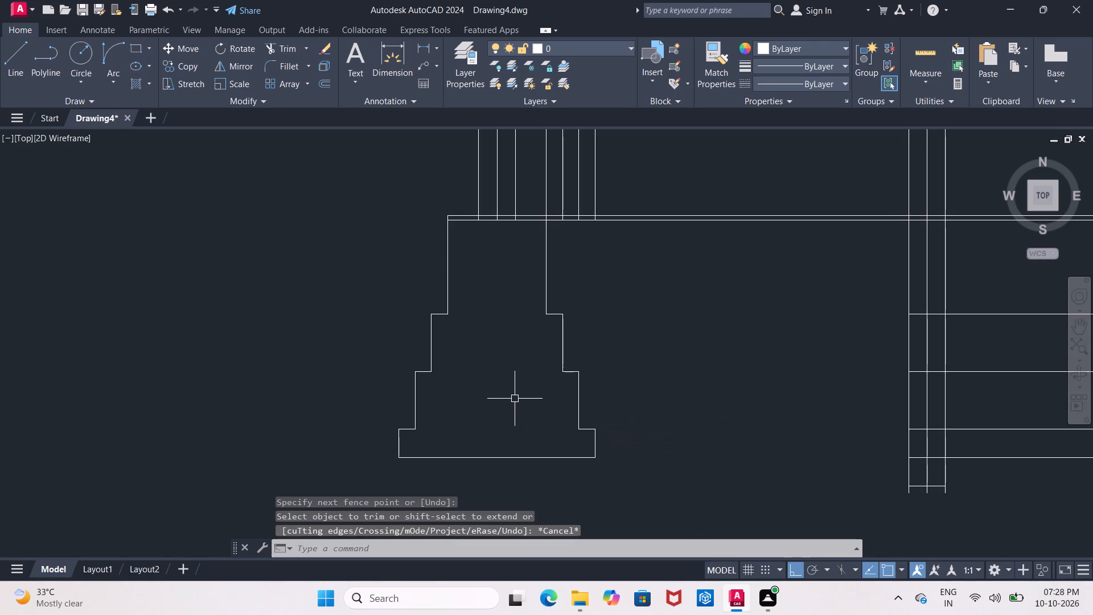
Extend the footing's top ledges across the foundation to close the footing rectangle.
{"action": "type", "text": "ex"}
{"action": "left_click", "coordinate": [613, 429]}
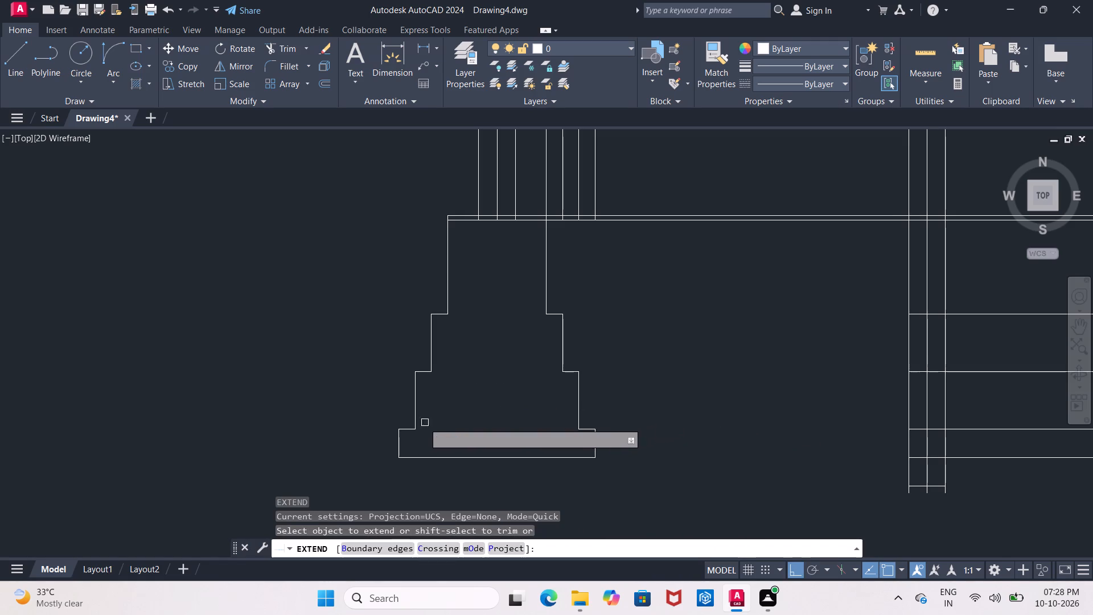
{"action": "left_click", "coordinate": [408, 429]}
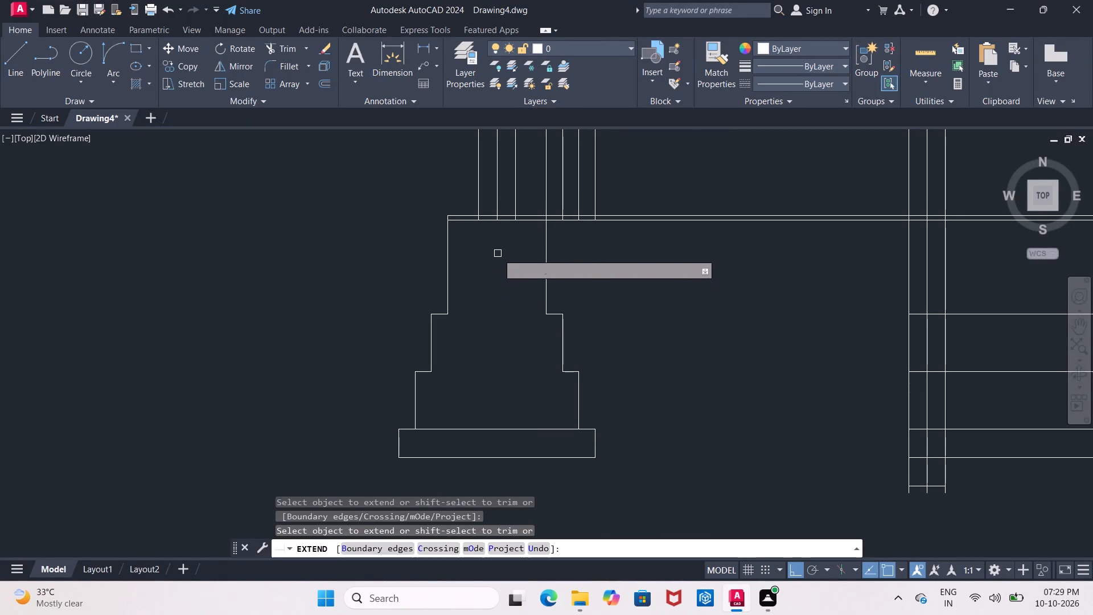
{"action": "scroll", "coordinate": [498, 253], "scroll_direction": "up", "scroll_amount": 1}
{"action": "middle_click_drag", "start_coordinate": [498, 253], "coordinate": [471, 327]}
{"action": "key", "text": "Escape"}
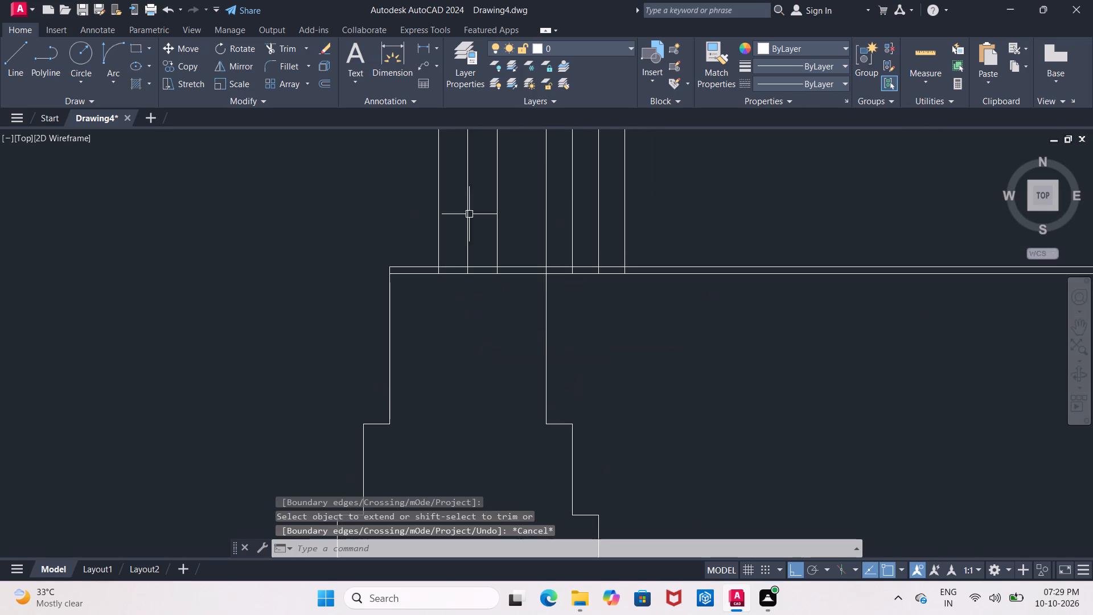
Check the spacing between the two close horizontal lines above the stepped foundation with a linear dimension.
{"action": "left_click", "coordinate": [426, 52]}
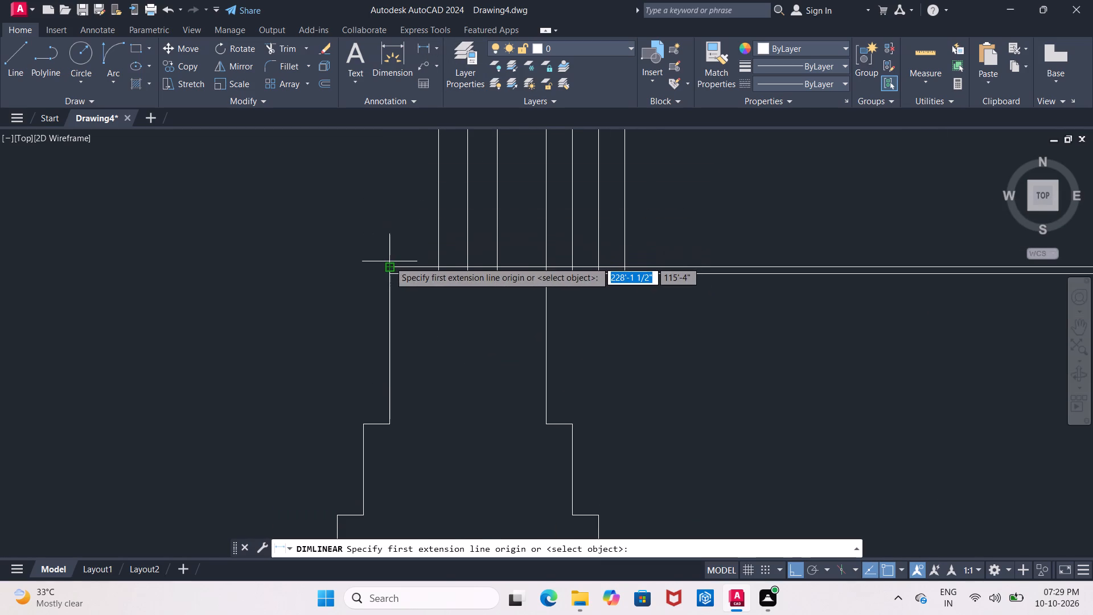
{"action": "left_click", "coordinate": [389, 261]}
{"action": "left_click", "coordinate": [388, 272]}
{"action": "scroll", "coordinate": [369, 272], "scroll_direction": "down", "scroll_amount": 1}
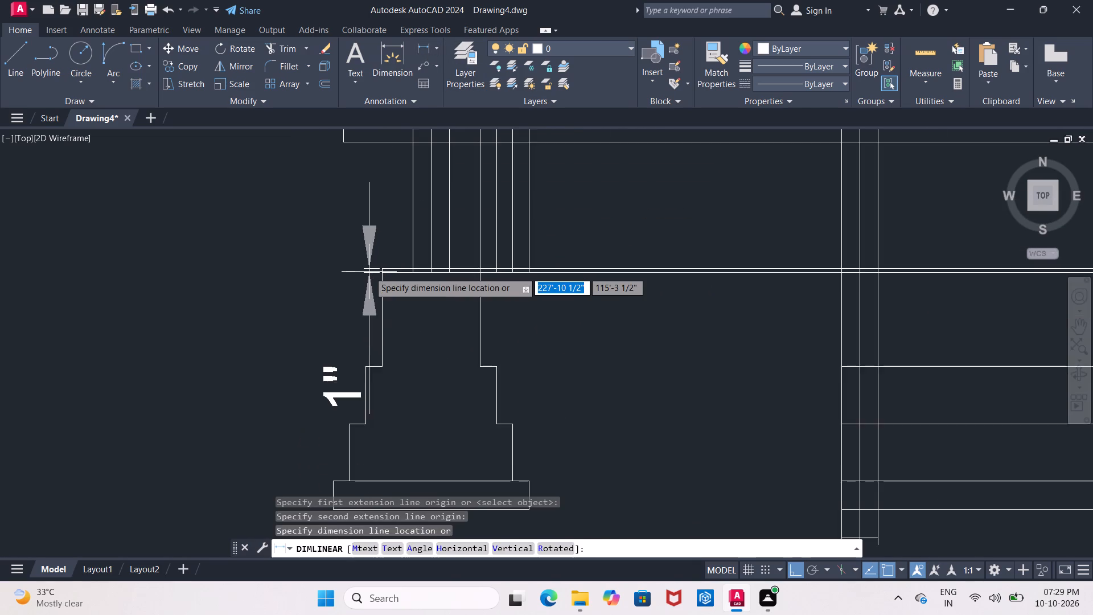
{"action": "scroll", "coordinate": [369, 272], "scroll_direction": "down", "scroll_amount": 3}
{"action": "scroll", "coordinate": [365, 272], "scroll_direction": "up", "scroll_amount": 1}
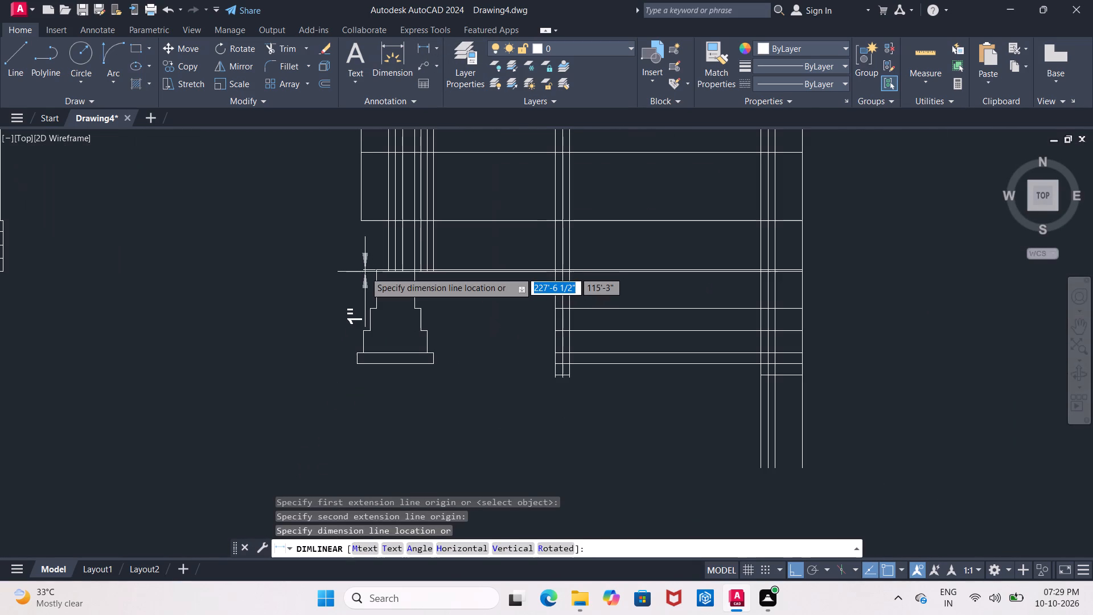
{"action": "scroll", "coordinate": [365, 272], "scroll_direction": "down", "scroll_amount": 1}
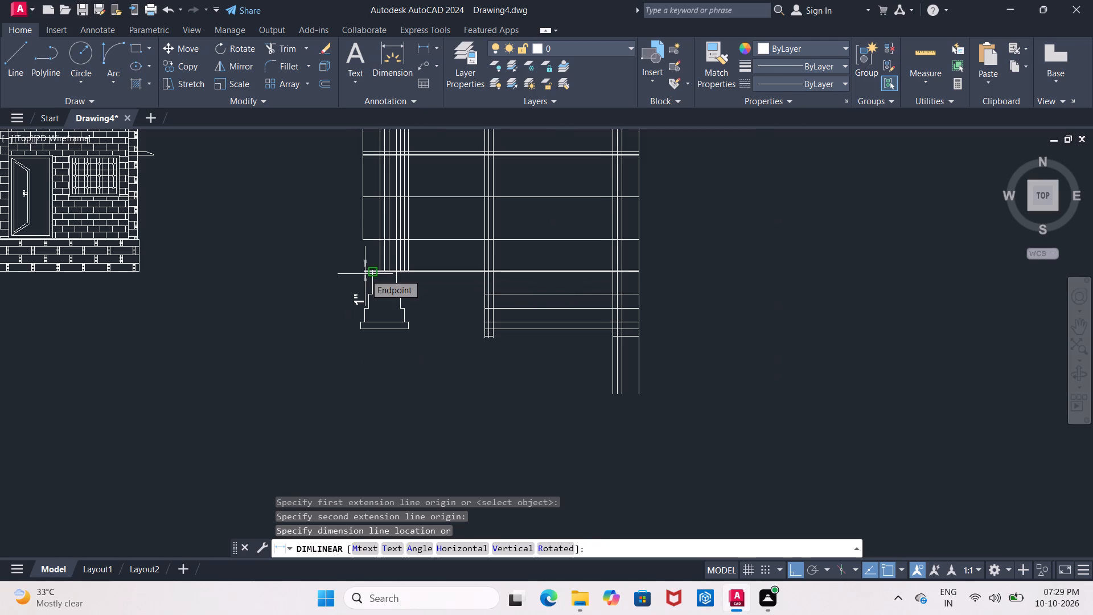
{"action": "key", "text": "Escape"}
{"action": "key", "text": "Escape"}
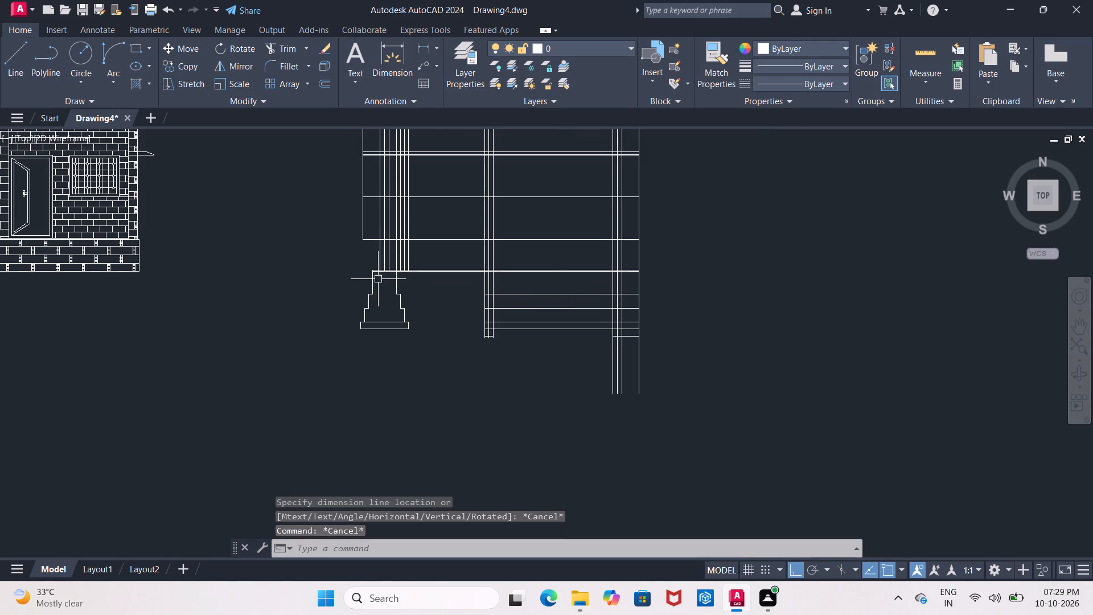
Extend the outer vertical of the foundation's top course up to the next horizontal line above the double line.
{"action": "scroll", "coordinate": [366, 280], "scroll_direction": "up", "scroll_amount": 2}
{"action": "middle_click_drag", "start_coordinate": [366, 280], "coordinate": [345, 291]}
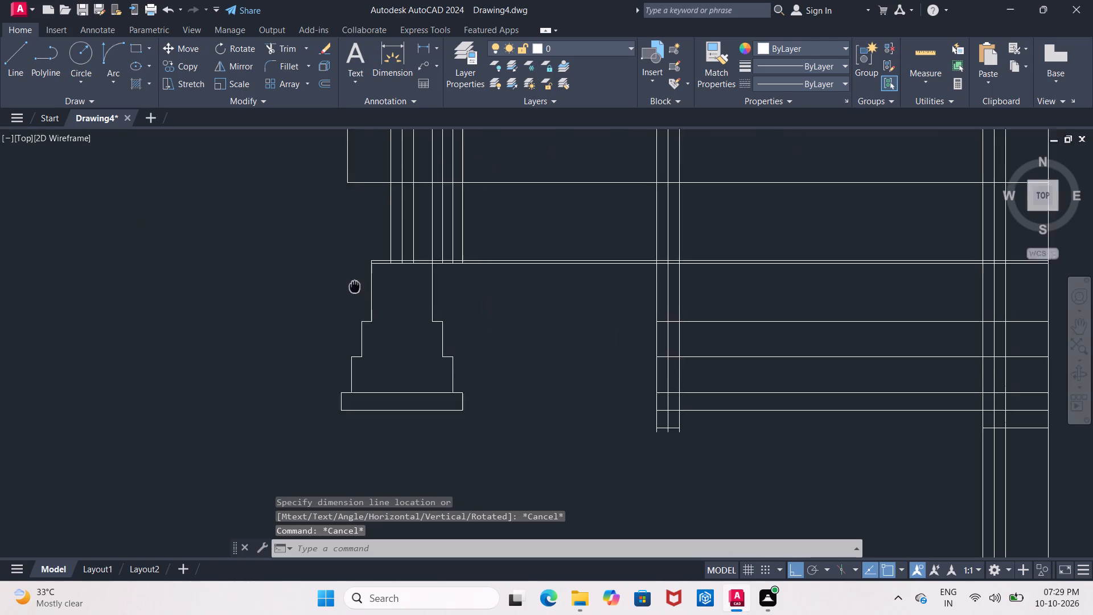
{"action": "middle_click_drag", "start_coordinate": [345, 291], "coordinate": [331, 305]}
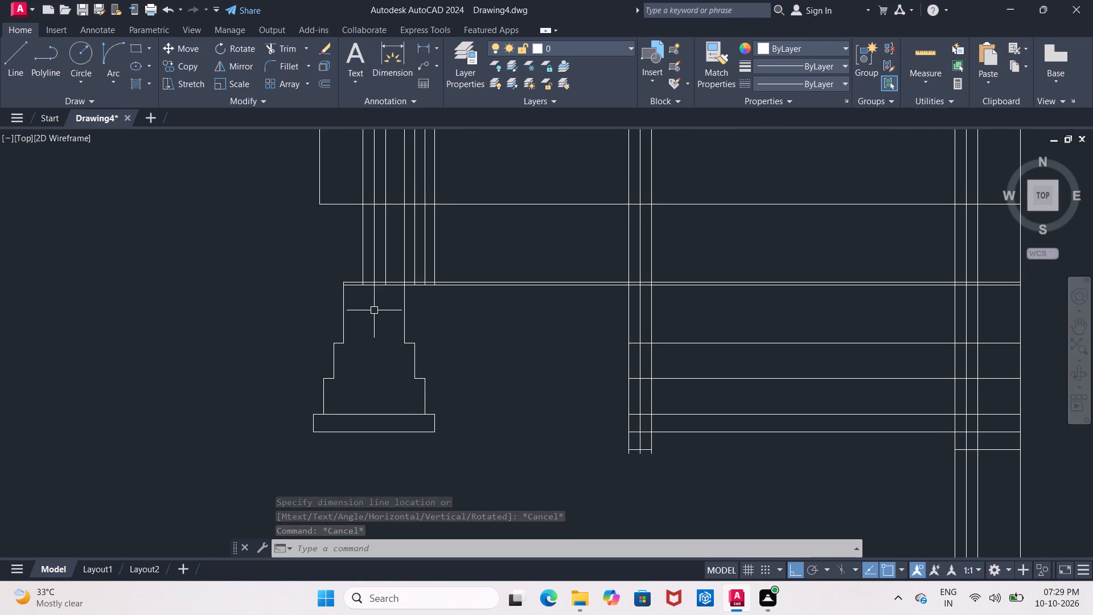
{"action": "key", "text": "Escape"}
{"action": "type", "text": "ex"}
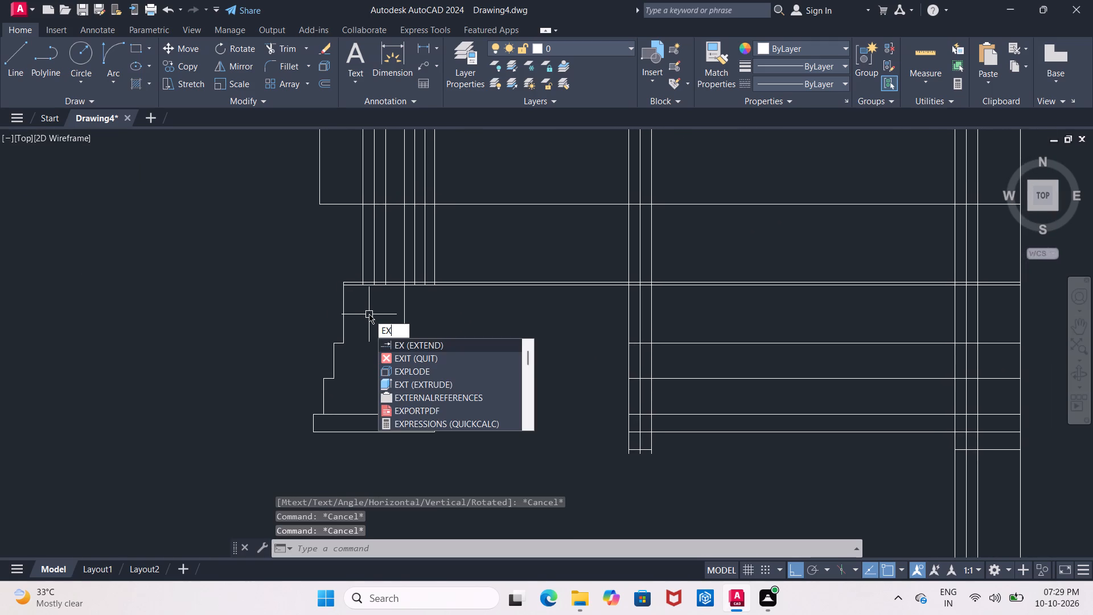
{"action": "left_click", "coordinate": [398, 340]}
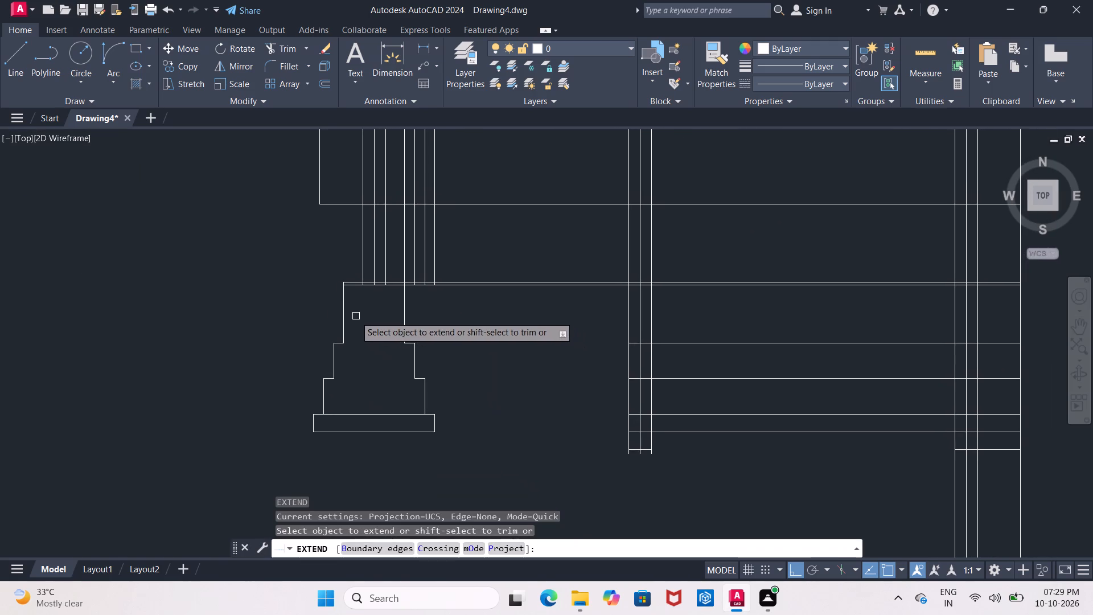
{"action": "left_click", "coordinate": [344, 309]}
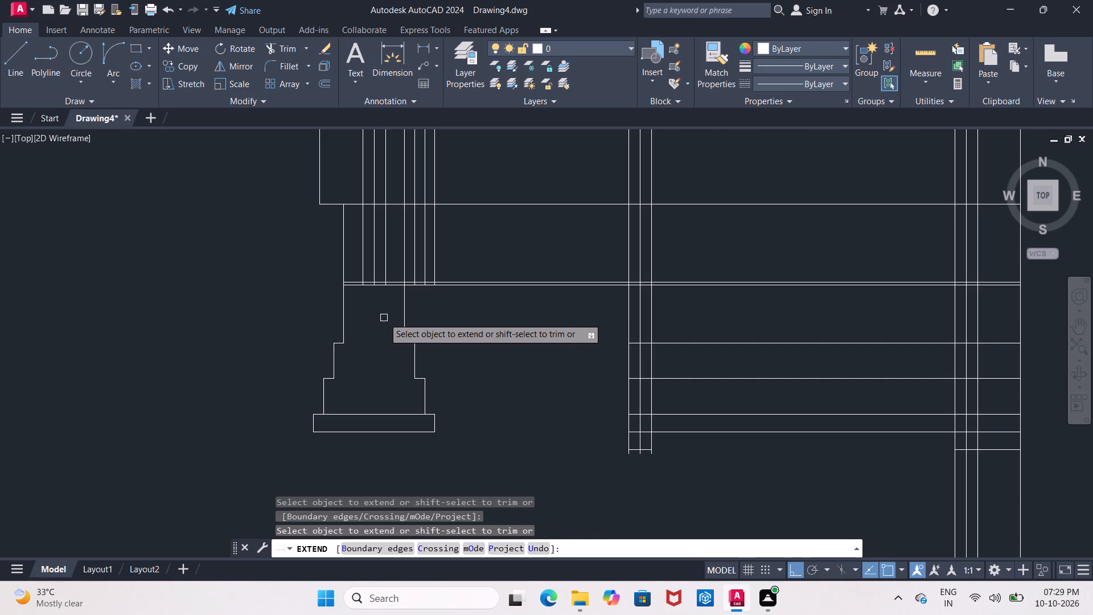
{"action": "key", "text": "Escape"}
Trim the three surplus verticals on the inner side of the wall above the double horizontal line.
{"action": "type", "text": "tr"}
{"action": "key", "text": "Return"}
{"action": "key", "text": "Return"}
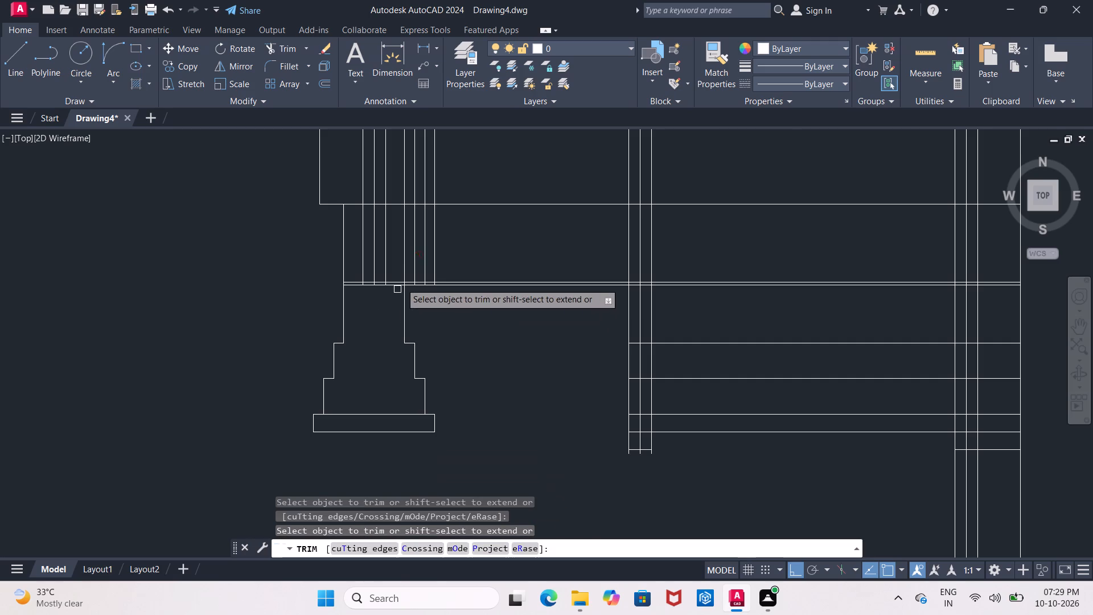
{"action": "scroll", "coordinate": [414, 253], "scroll_direction": "up", "scroll_amount": 2}
{"action": "left_click_drag", "start_coordinate": [398, 256], "coordinate": [522, 262]}
{"action": "scroll", "coordinate": [492, 262], "scroll_direction": "down", "scroll_amount": 1}
{"action": "middle_click_drag", "start_coordinate": [494, 266], "coordinate": [512, 281]}
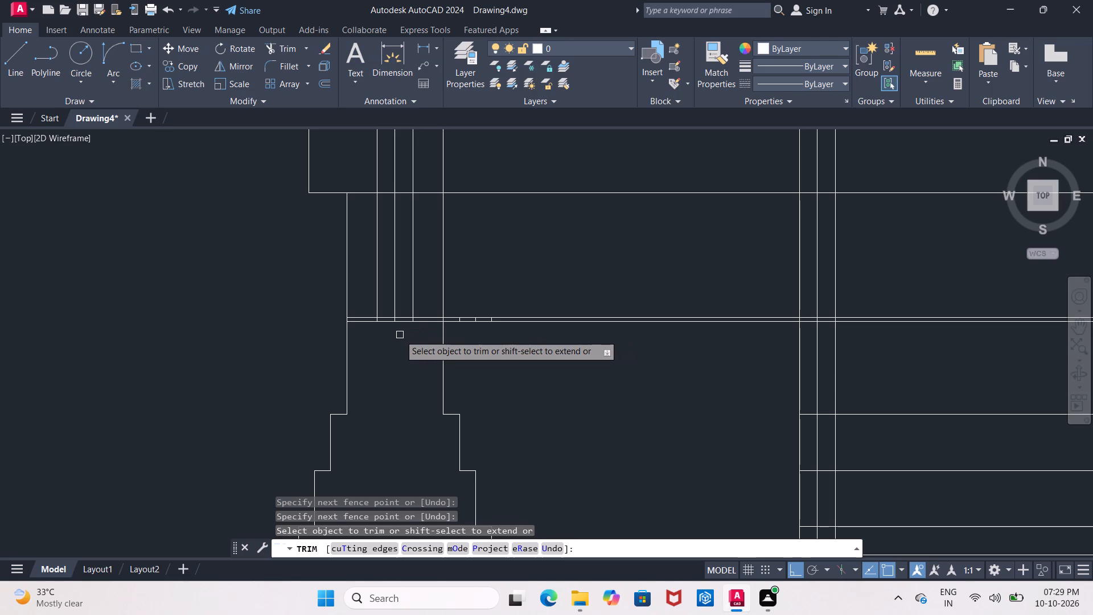
{"action": "scroll", "coordinate": [400, 333], "scroll_direction": "up", "scroll_amount": 2}
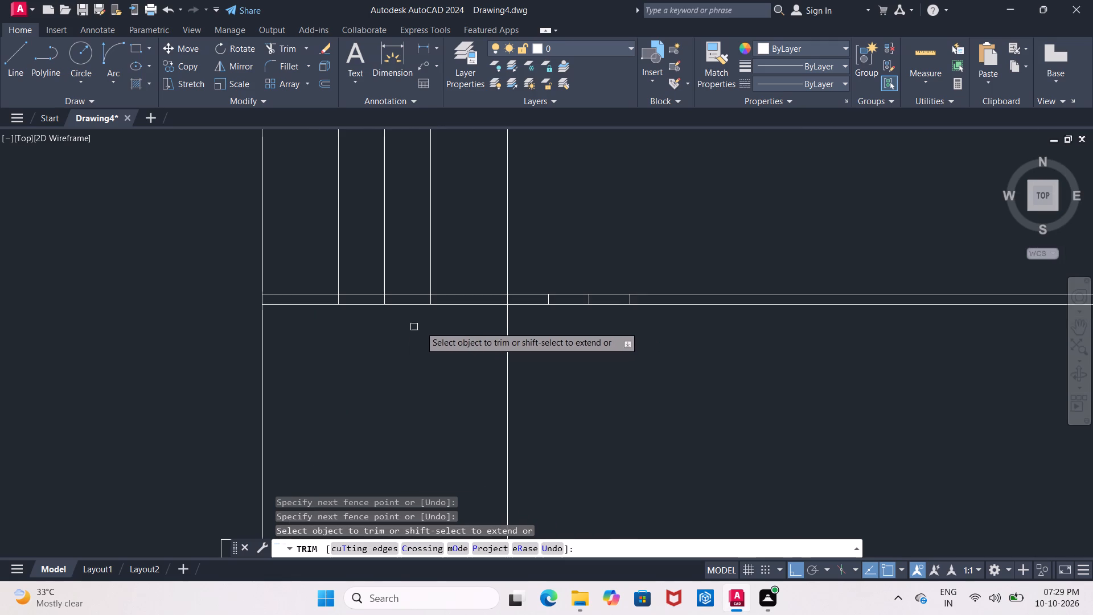
{"action": "scroll", "coordinate": [427, 326], "scroll_direction": "down", "scroll_amount": 2}
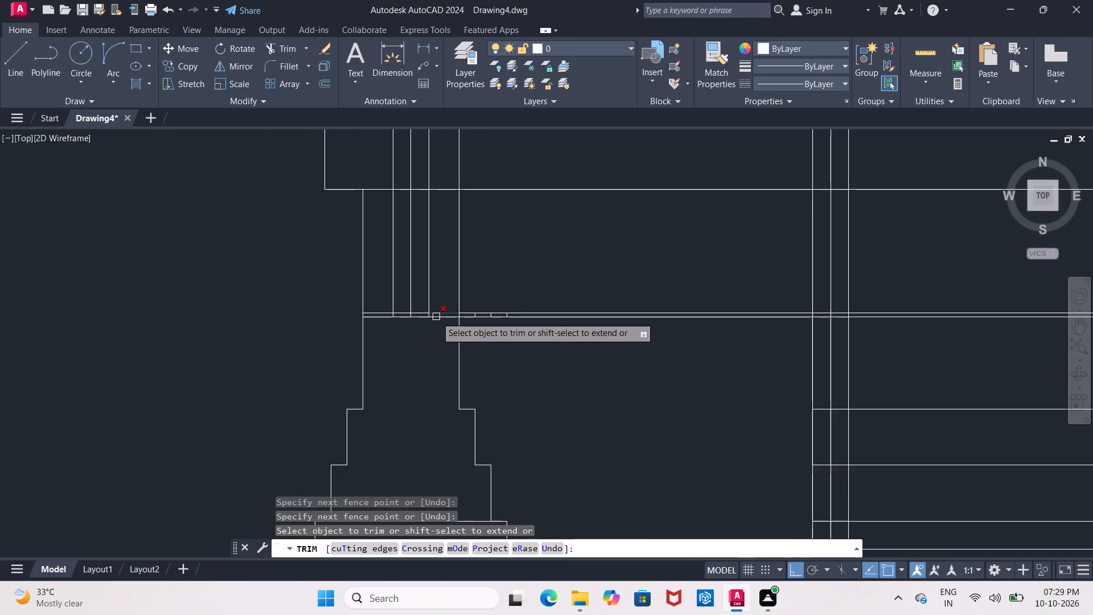
{"action": "scroll", "coordinate": [436, 323], "scroll_direction": "down", "scroll_amount": 2}
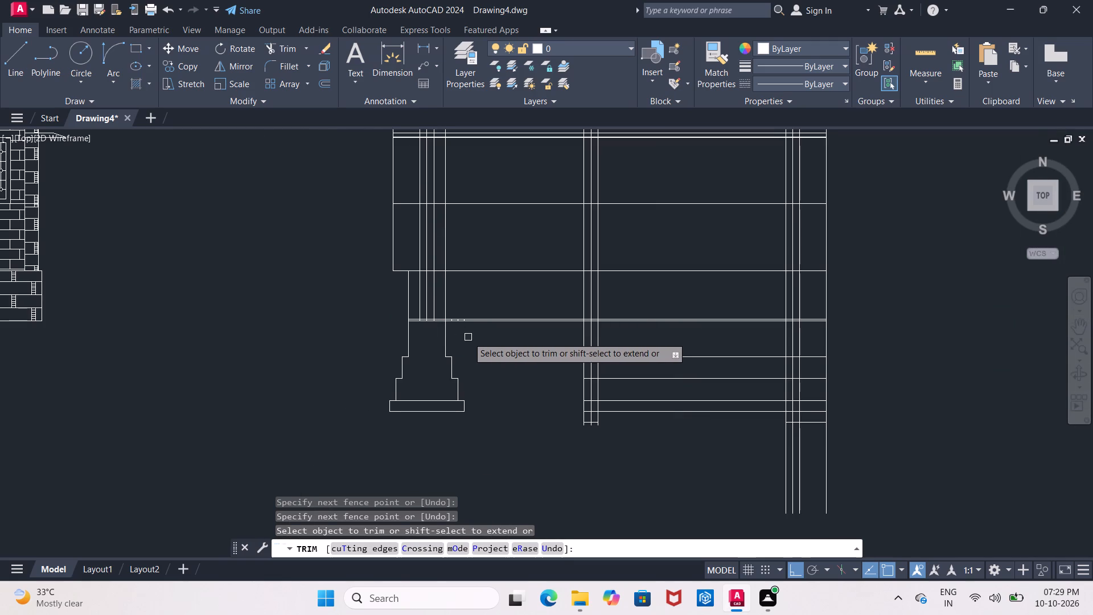
{"action": "key", "text": "Escape"}
Delete the lower of the two close horizontal lines above the foundation.
{"action": "scroll", "coordinate": [468, 337], "scroll_direction": "up", "scroll_amount": 2}
{"action": "left_click", "coordinate": [487, 297]}
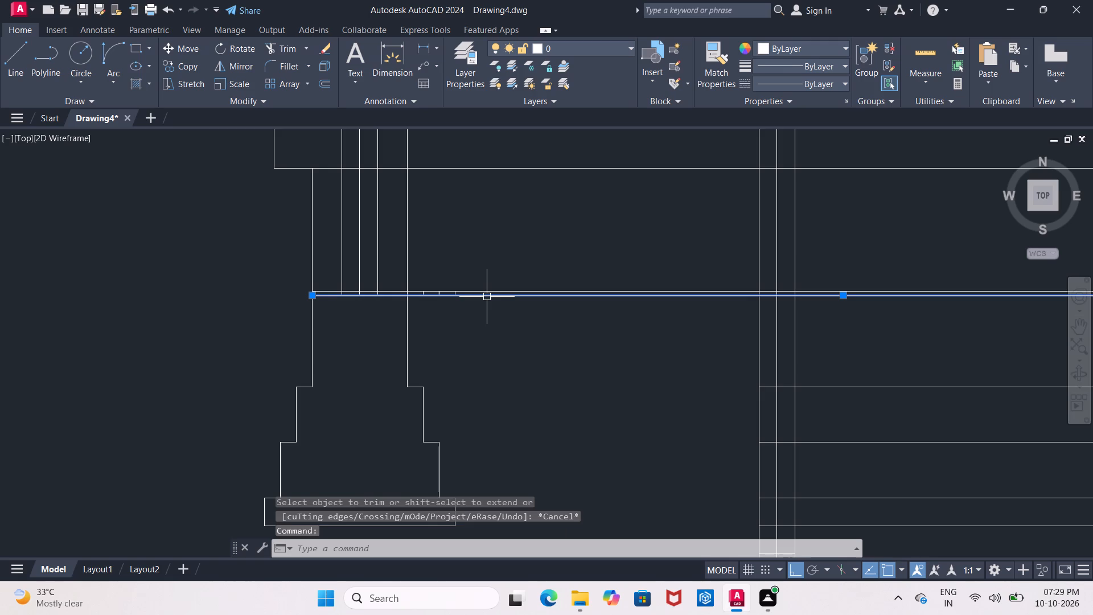
{"action": "key", "text": "Delete"}
Trim the three short vertical stubs below the horizontal line on the inner side of the stepped foundation's wall.
{"action": "type", "text": "tr"}
{"action": "key", "text": "Return"}
{"action": "key", "text": "Return"}
{"action": "scroll", "coordinate": [455, 305], "scroll_direction": "up", "scroll_amount": 2}
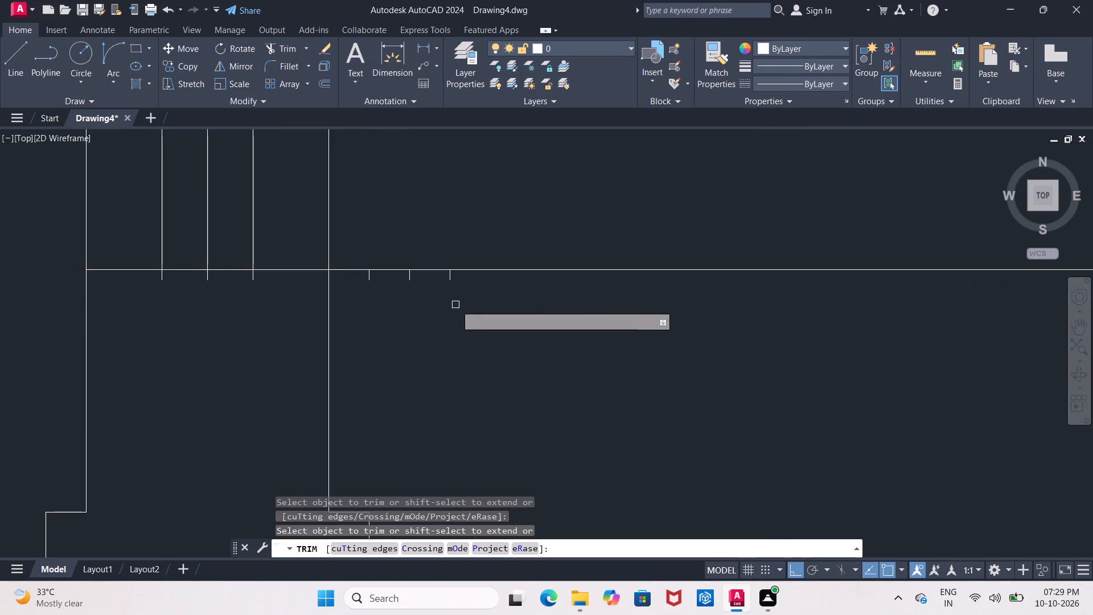
{"action": "scroll", "coordinate": [455, 305], "scroll_direction": "up", "scroll_amount": 1}
{"action": "left_click_drag", "start_coordinate": [298, 263], "coordinate": [350, 266]}
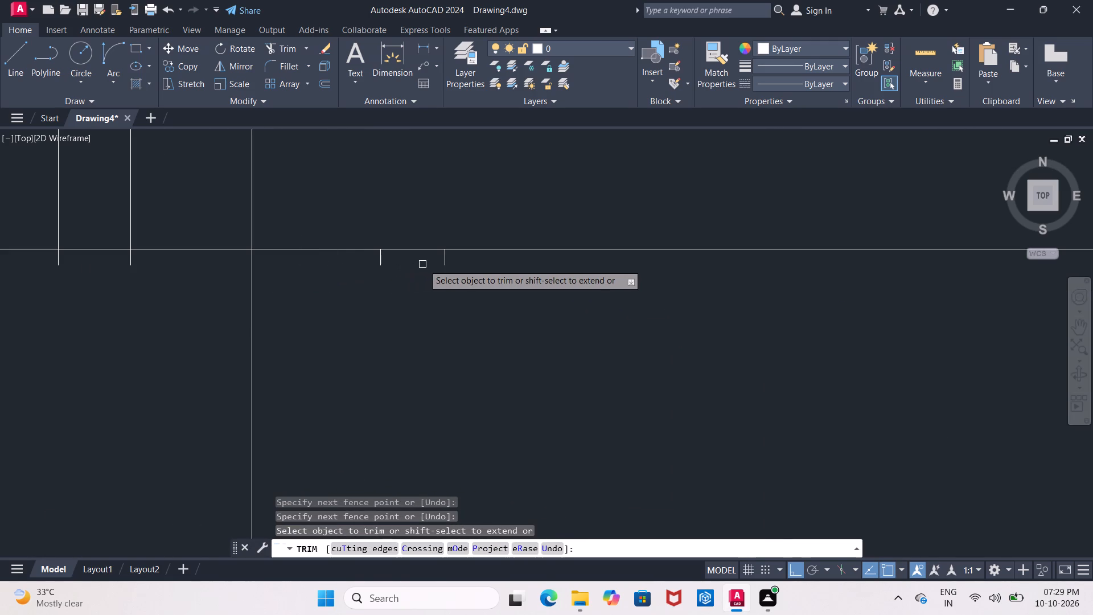
{"action": "left_click_drag", "start_coordinate": [414, 261], "coordinate": [452, 261]}
{"action": "left_click", "coordinate": [379, 261]}
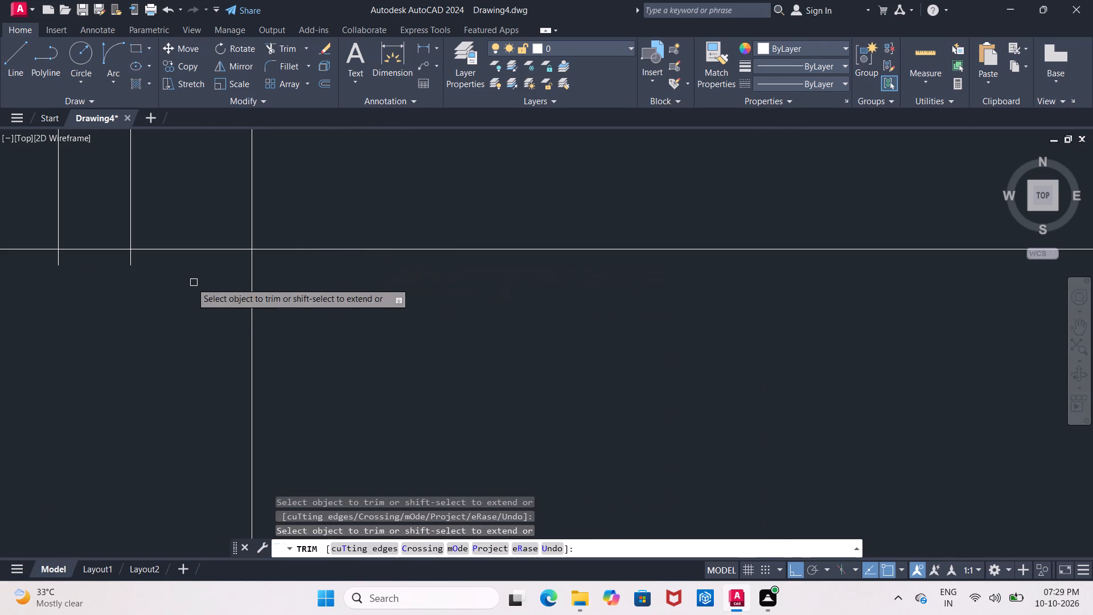
Trim the tails of the three closely spaced wall verticals that protrude below the horizontal line above the foundation.
{"action": "middle_click_drag", "start_coordinate": [185, 281], "coordinate": [356, 310]}
{"action": "scroll", "coordinate": [188, 282], "scroll_direction": "down", "scroll_amount": 1}
{"action": "scroll", "coordinate": [227, 304], "scroll_direction": "up", "scroll_amount": 3}
{"action": "left_click_drag", "start_coordinate": [212, 272], "coordinate": [347, 274]}
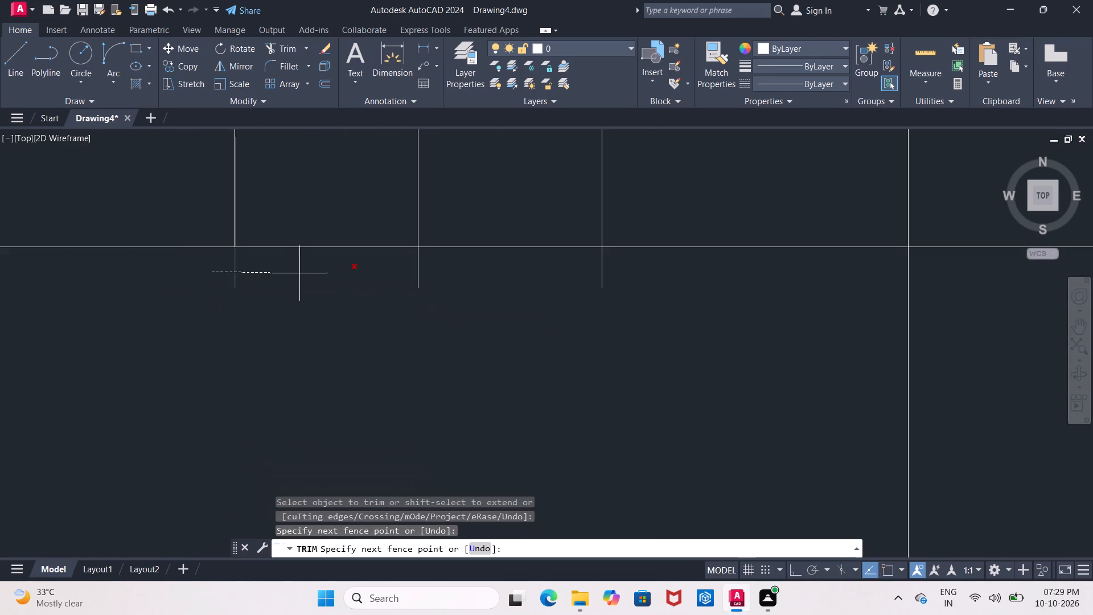
{"action": "left_click_drag", "start_coordinate": [533, 277], "coordinate": [662, 274]}
{"action": "left_click", "coordinate": [668, 274]}
{"action": "left_click_drag", "start_coordinate": [478, 271], "coordinate": [412, 271]}
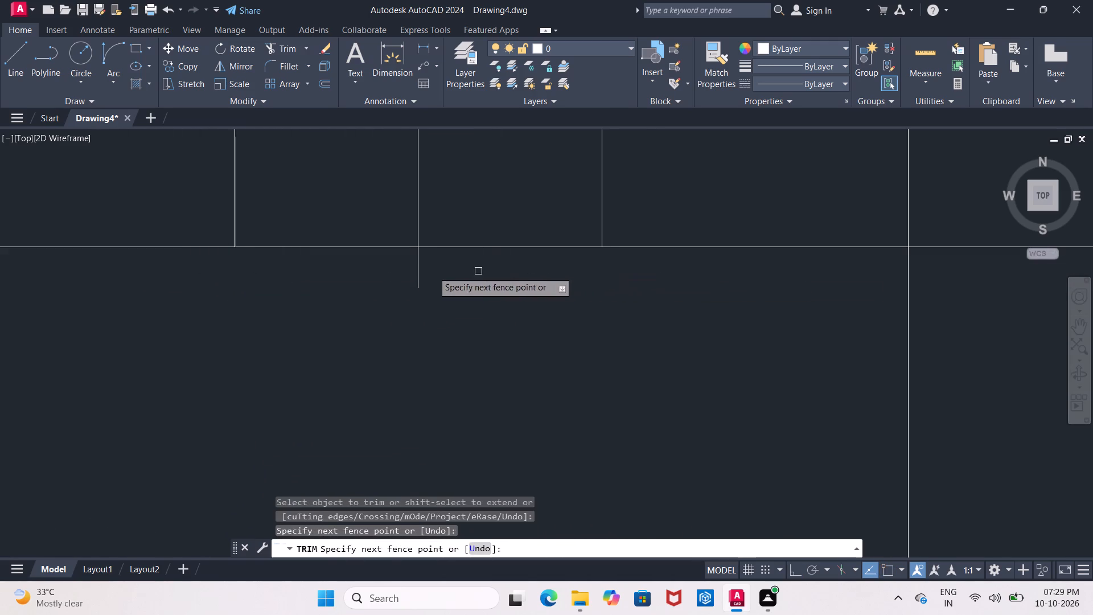
{"action": "left_click_drag", "start_coordinate": [412, 271], "coordinate": [307, 273]}
{"action": "left_click_drag", "start_coordinate": [321, 277], "coordinate": [483, 278]}
{"action": "scroll", "coordinate": [468, 278], "scroll_direction": "down", "scroll_amount": 5}
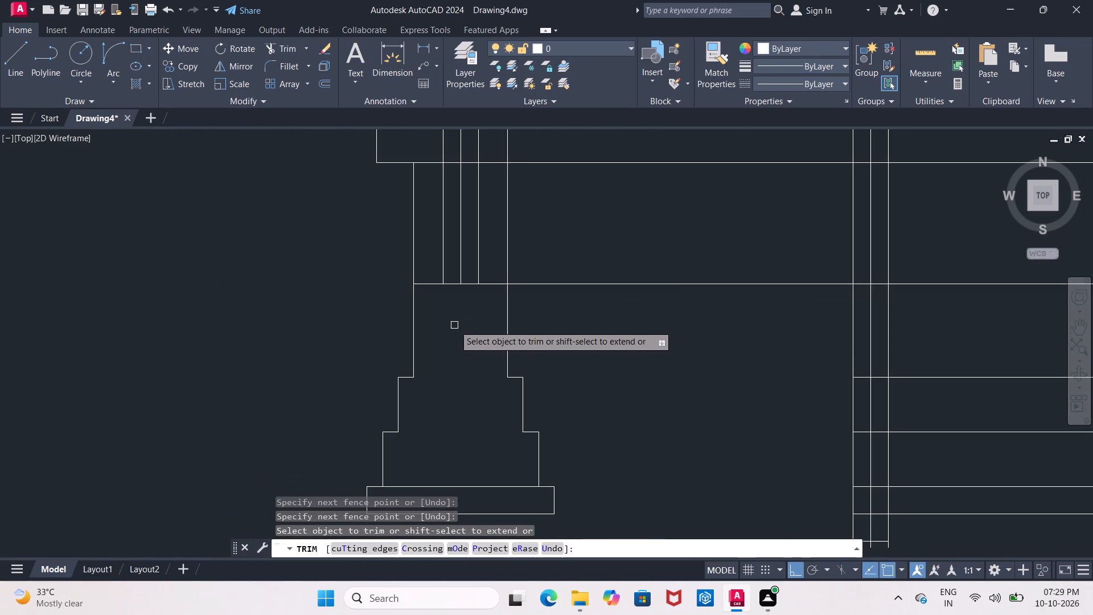
{"action": "scroll", "coordinate": [454, 325], "scroll_direction": "down", "scroll_amount": 2}
{"action": "middle_click_drag", "start_coordinate": [453, 334], "coordinate": [534, 336]}
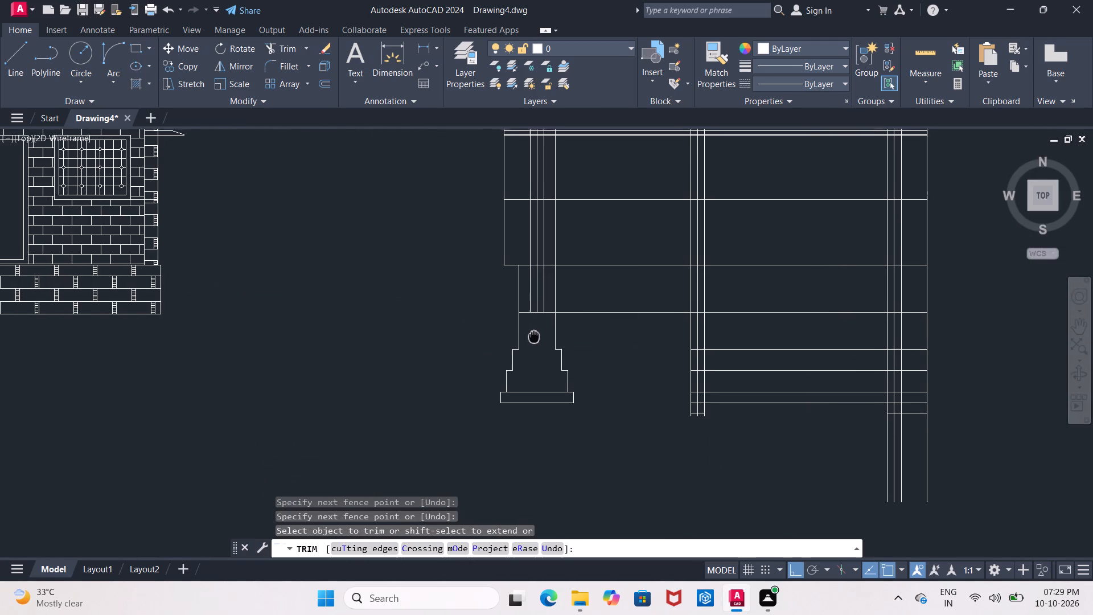
{"action": "middle_click_drag", "start_coordinate": [534, 336], "coordinate": [534, 343]}
{"action": "key", "text": "Escape"}
Trim the three inner wall verticals between the foundation's horizontal line and the next horizontal line above it.
{"action": "scroll", "coordinate": [533, 343], "scroll_direction": "up", "scroll_amount": 1}
{"action": "middle_click_drag", "start_coordinate": [533, 343], "coordinate": [505, 371]}
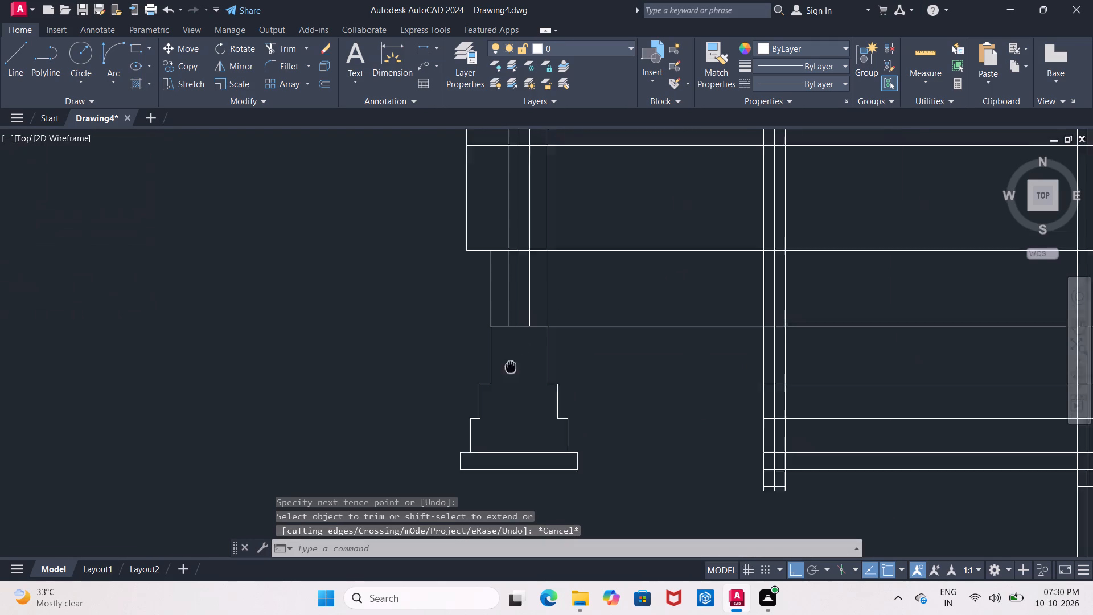
{"action": "middle_click_drag", "start_coordinate": [505, 371], "coordinate": [476, 387]}
{"action": "scroll", "coordinate": [486, 364], "scroll_direction": "up", "scroll_amount": 1}
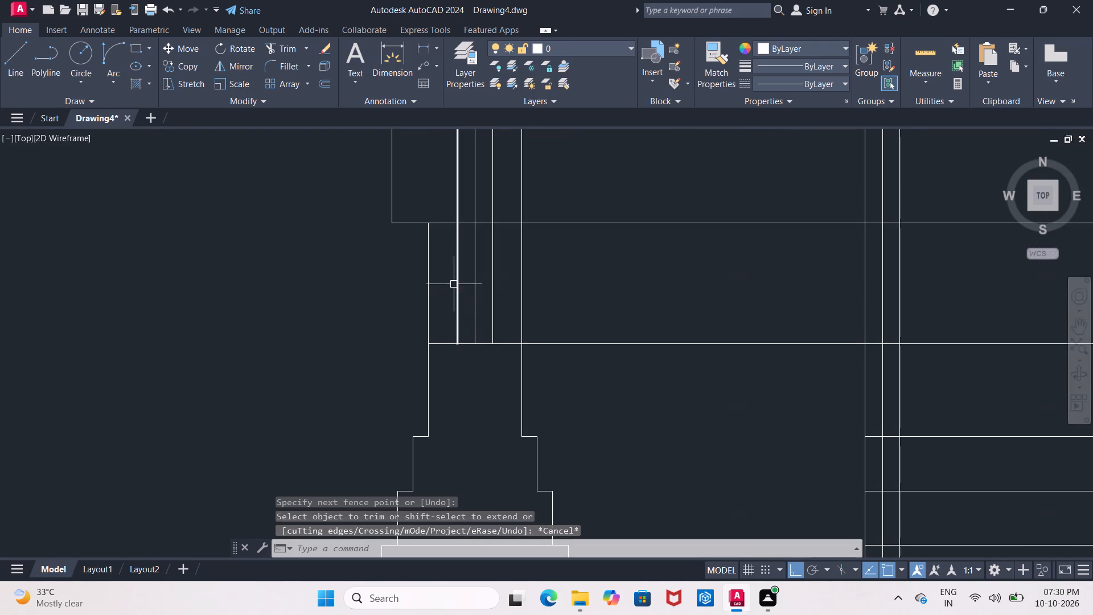
{"action": "type", "text": "tr"}
{"action": "key", "text": "Return"}
{"action": "key", "text": "Return"}
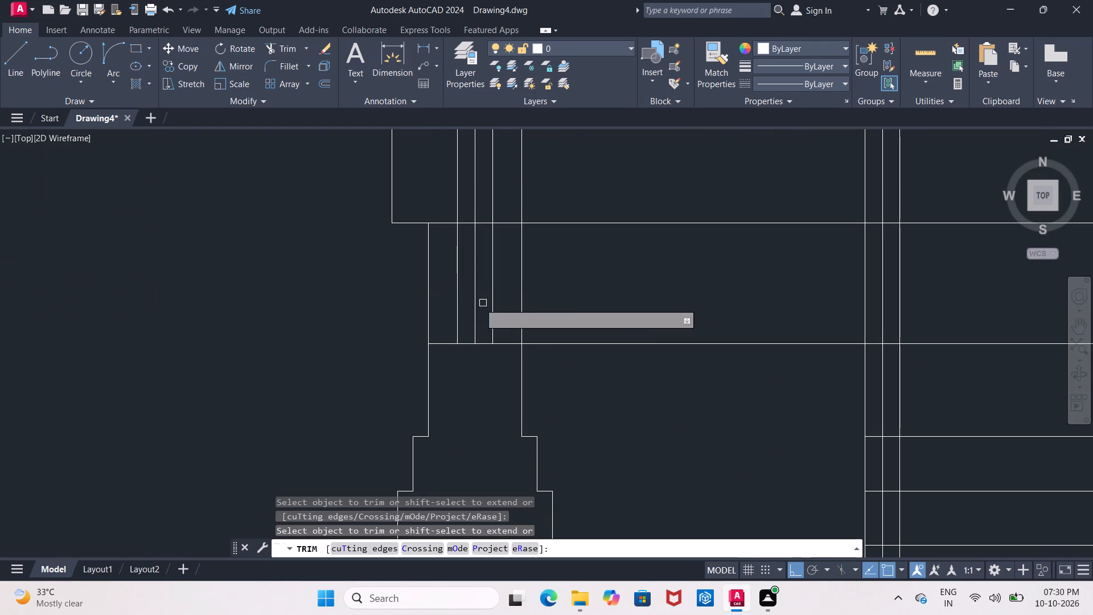
{"action": "left_click_drag", "start_coordinate": [448, 297], "coordinate": [498, 322]}
{"action": "scroll", "coordinate": [498, 322], "scroll_direction": "down", "scroll_amount": 1}
{"action": "middle_click_drag", "start_coordinate": [498, 322], "coordinate": [499, 307]}
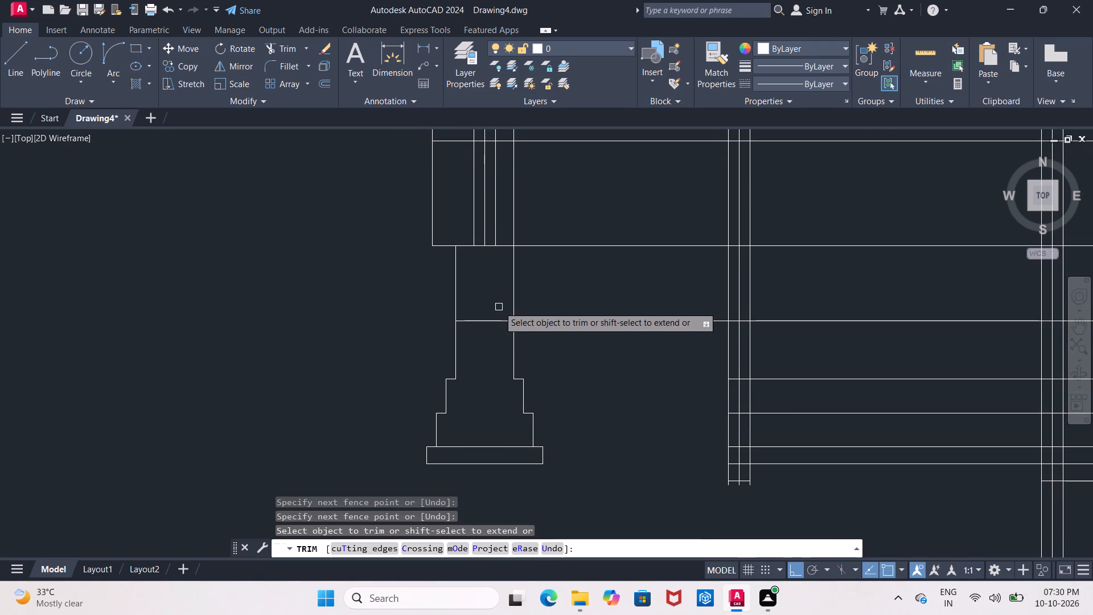
{"action": "key", "text": "Escape"}
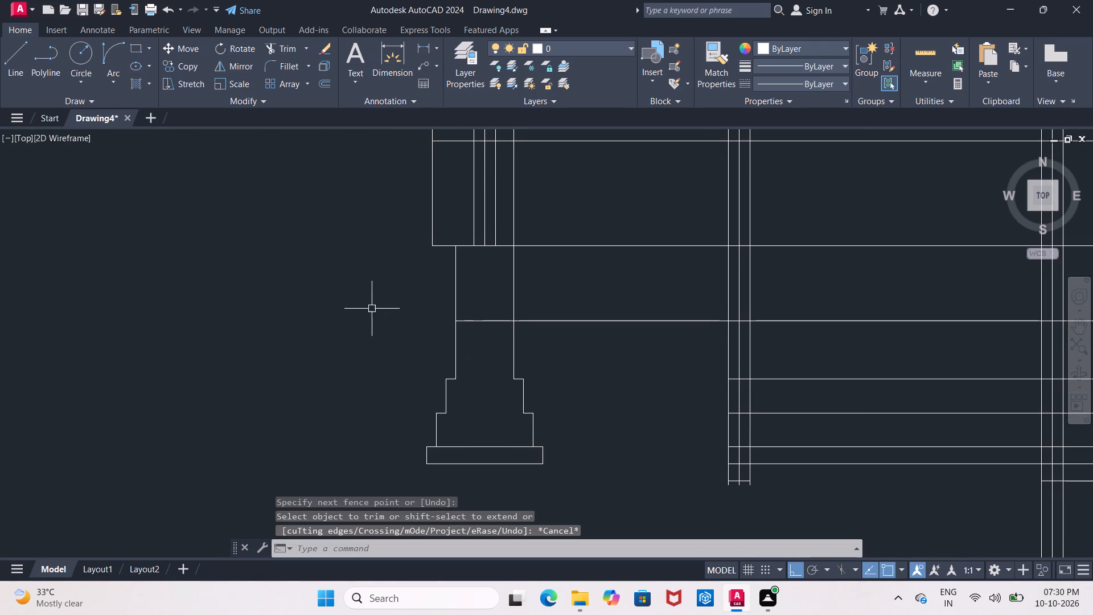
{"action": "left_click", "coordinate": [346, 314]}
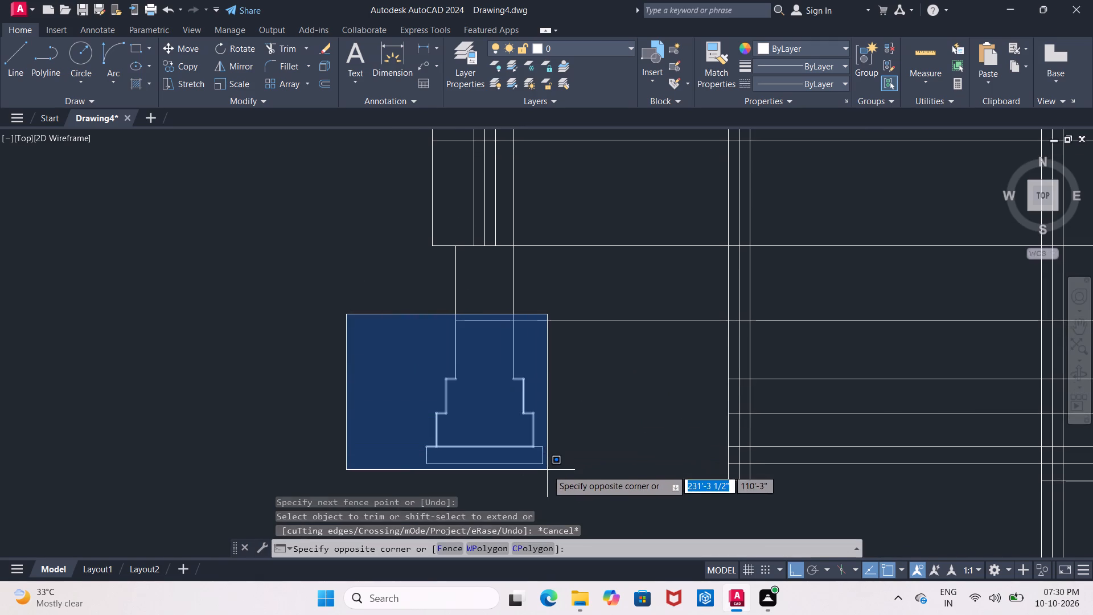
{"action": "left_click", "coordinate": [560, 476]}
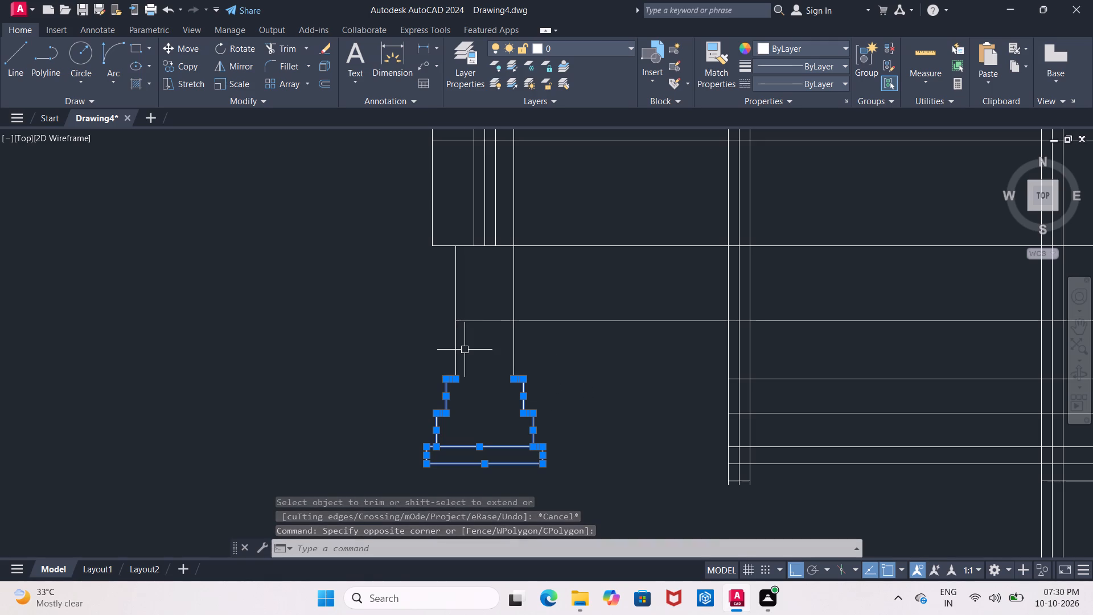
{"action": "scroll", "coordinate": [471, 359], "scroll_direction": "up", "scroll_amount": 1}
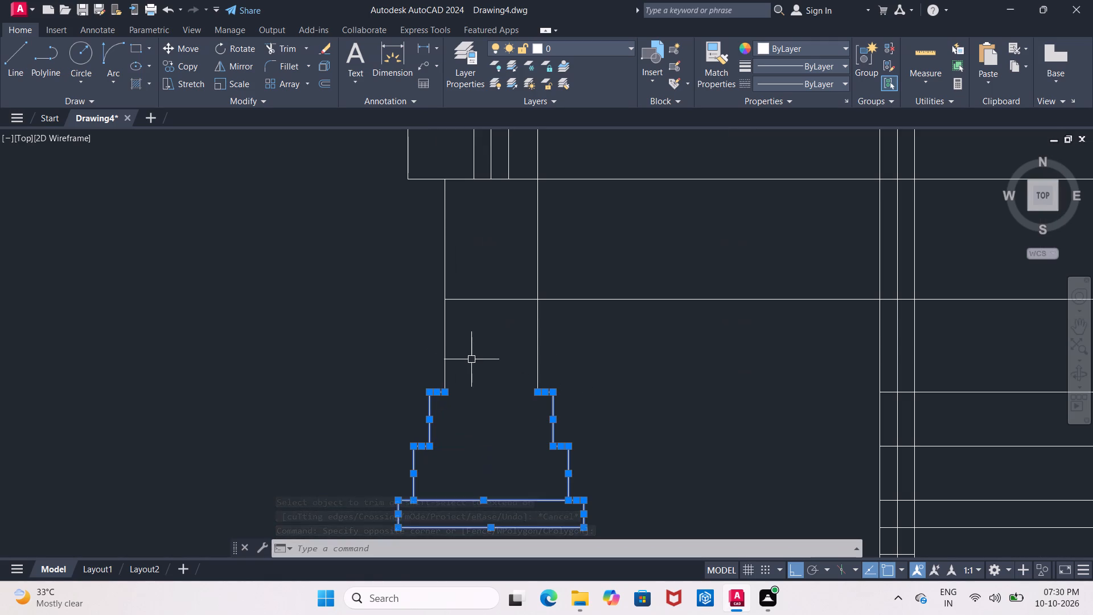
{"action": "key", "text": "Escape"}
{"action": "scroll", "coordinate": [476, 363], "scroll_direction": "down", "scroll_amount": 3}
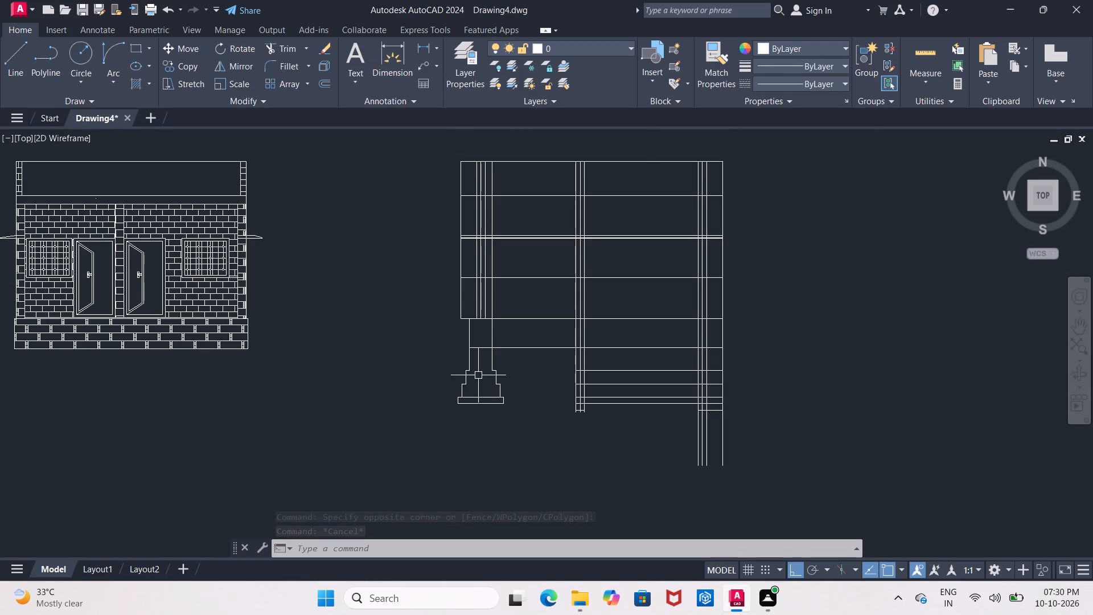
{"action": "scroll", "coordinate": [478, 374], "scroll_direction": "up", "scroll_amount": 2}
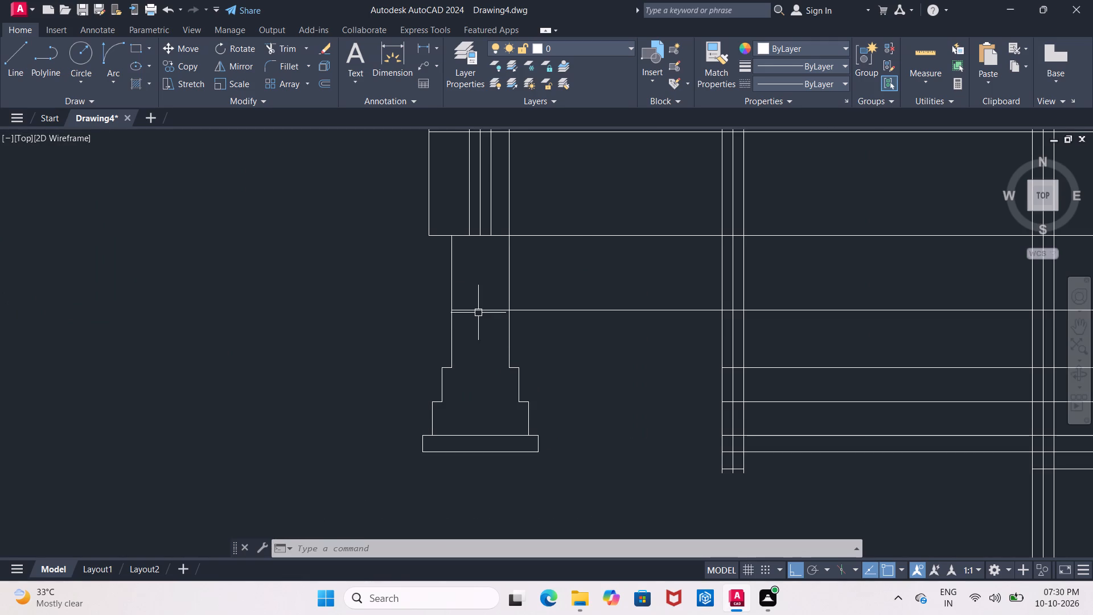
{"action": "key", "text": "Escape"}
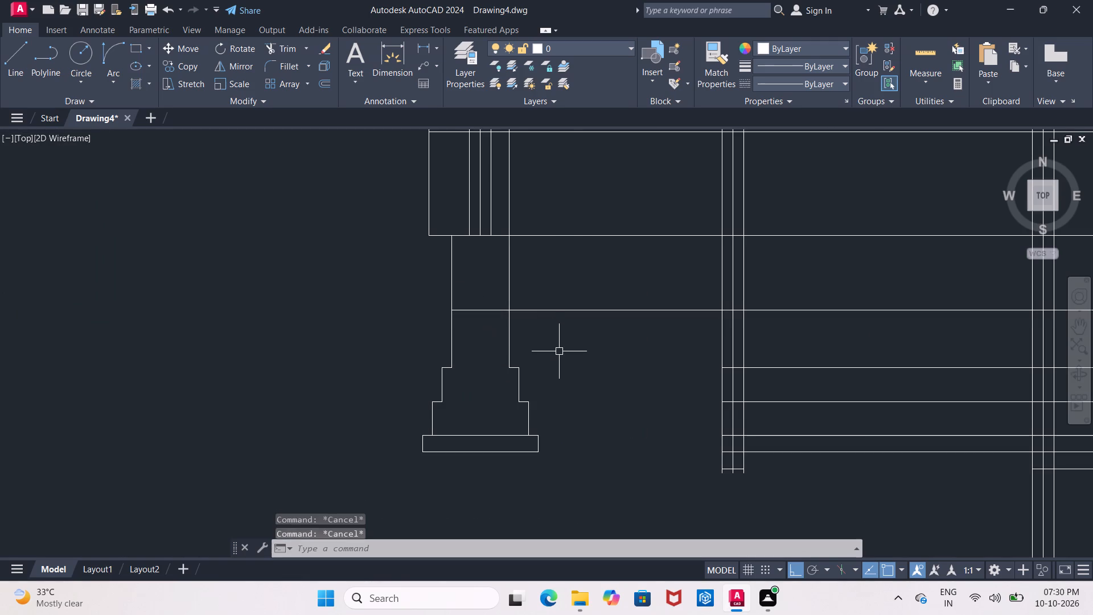
Trim the foundation's top line between it and the middle wall, and both verticals above that line, to isolate the stepped foundation.
{"action": "key", "text": "t"}
{"action": "key", "text": "r"}
{"action": "key", "text": "Return"}
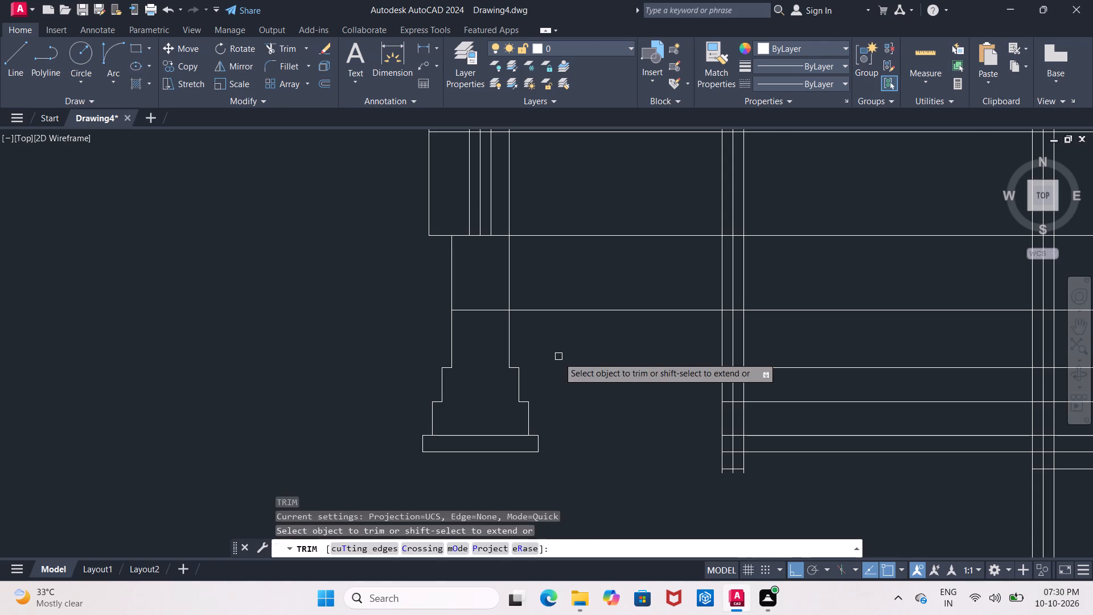
{"action": "key", "text": "Return"}
{"action": "left_click_drag", "start_coordinate": [585, 286], "coordinate": [588, 374]}
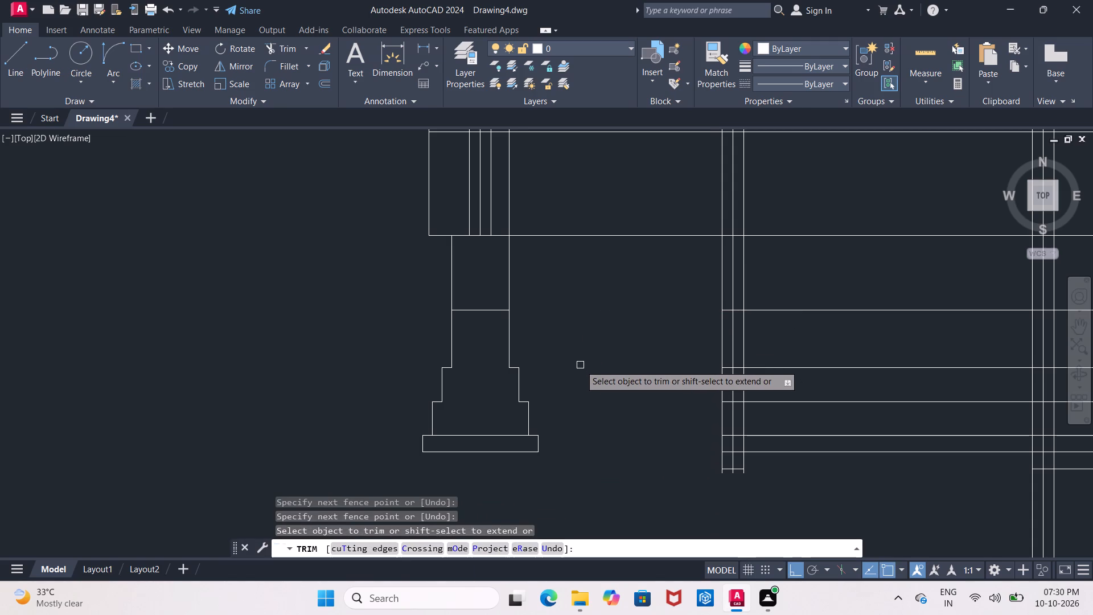
{"action": "left_click_drag", "start_coordinate": [393, 276], "coordinate": [574, 281]}
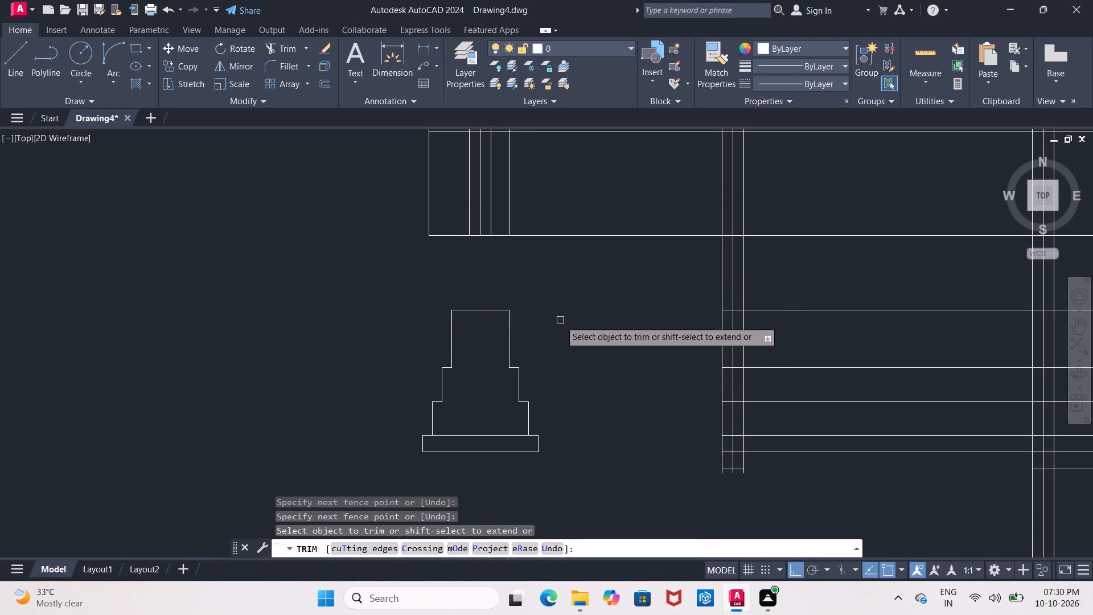
{"action": "middle_click_drag", "start_coordinate": [560, 321], "coordinate": [576, 272]}
{"action": "key", "text": "Escape"}
Copy the whole stepped foundation vertically 2'-7" so its top inner corner meets the underside of the wall above.
{"action": "left_click_drag", "start_coordinate": [383, 233], "coordinate": [439, 249]}
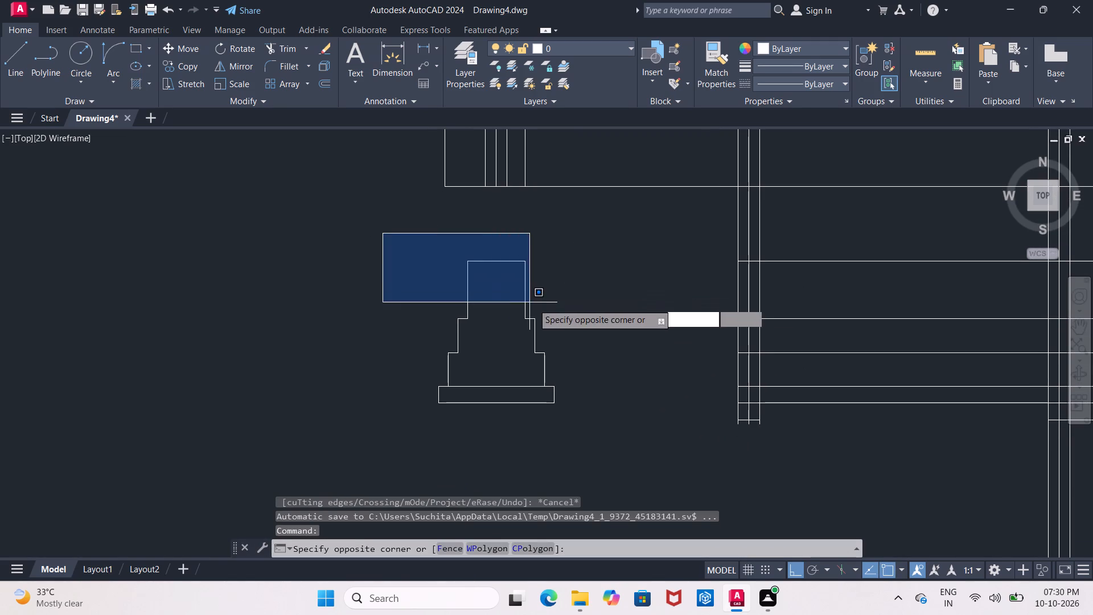
{"action": "left_click", "coordinate": [578, 423]}
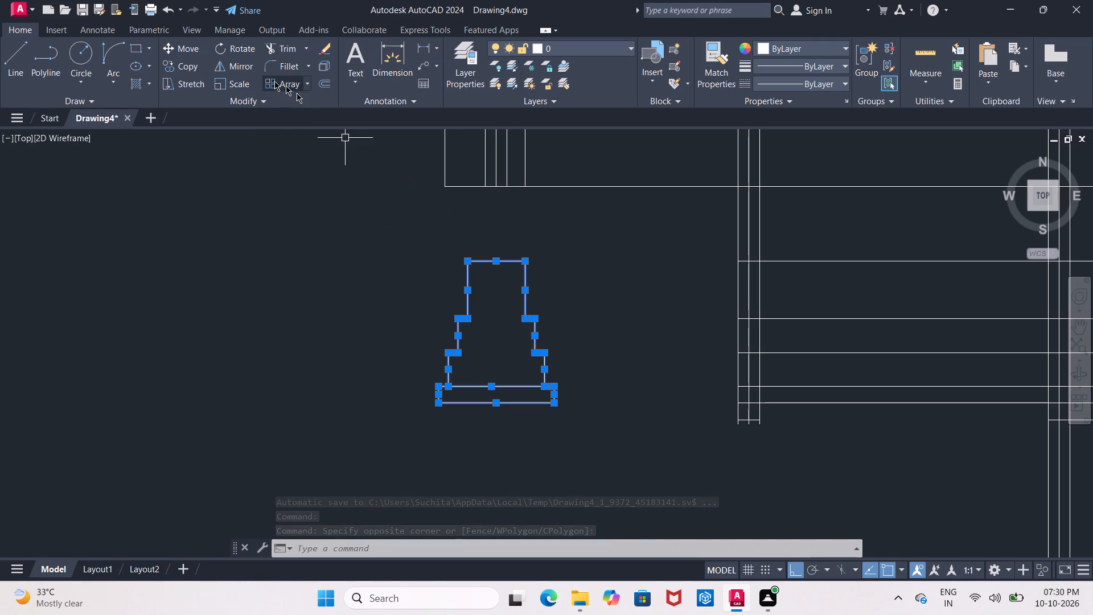
{"action": "left_click", "coordinate": [187, 71]}
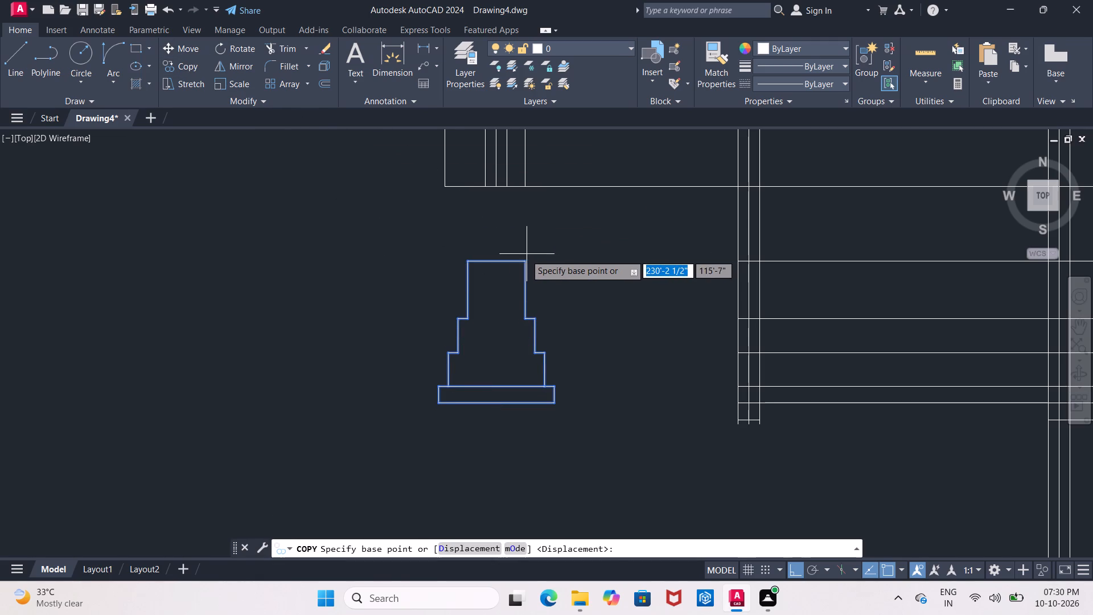
{"action": "left_click", "coordinate": [521, 263]}
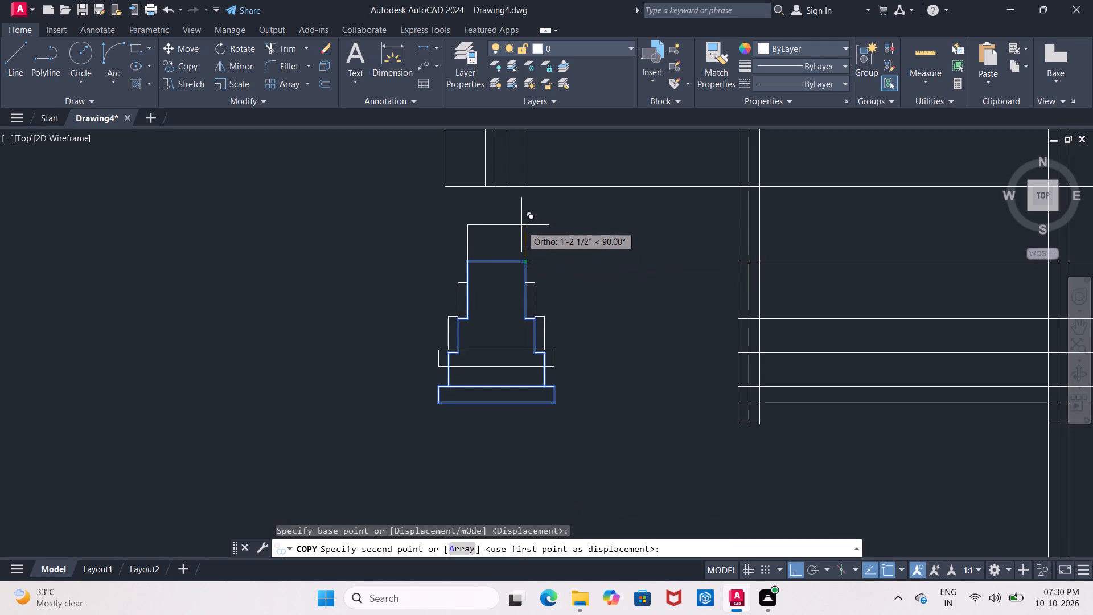
{"action": "scroll", "coordinate": [520, 200], "scroll_direction": "up", "scroll_amount": 2}
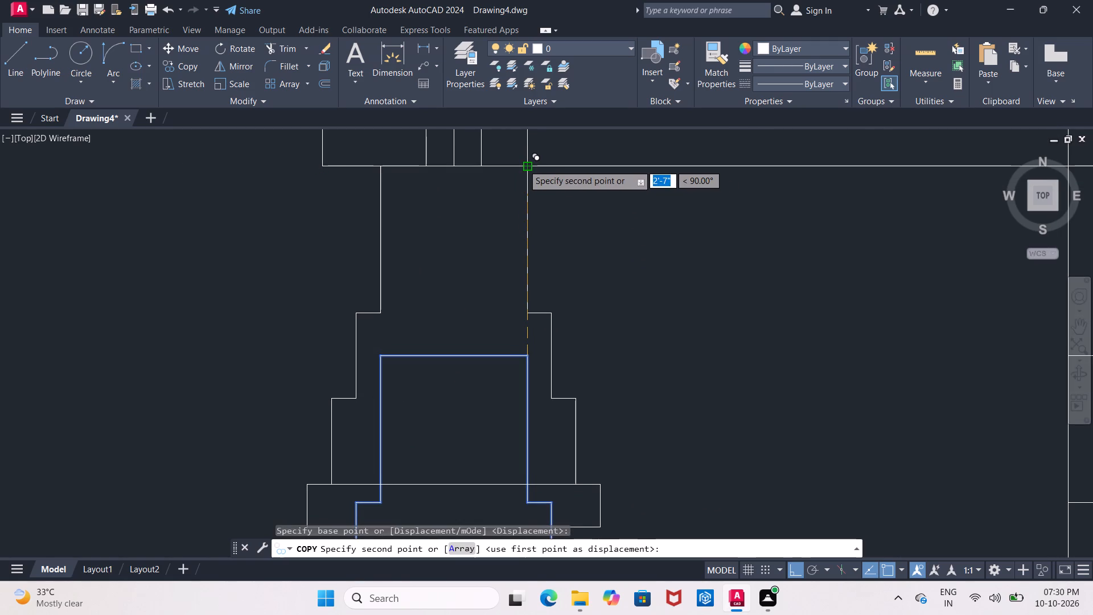
{"action": "left_click", "coordinate": [524, 165]}
{"action": "key", "text": "Escape"}
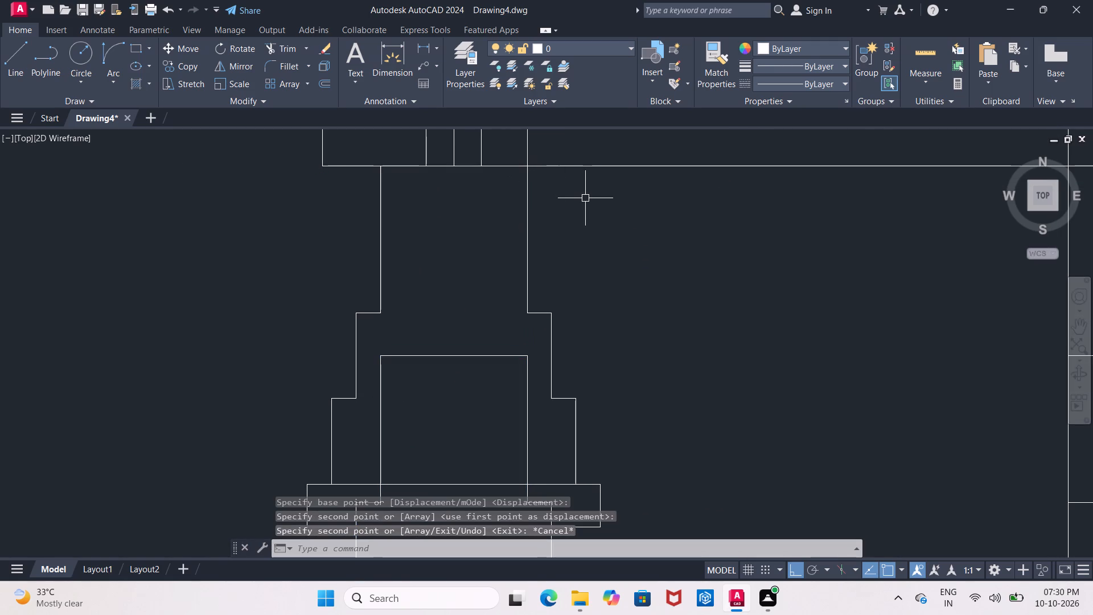
Delete the original lower stepped foundation and its base rectangle, keeping the raised copy under the wall.
{"action": "scroll", "coordinate": [632, 281], "scroll_direction": "down", "scroll_amount": 2}
{"action": "middle_click_drag", "start_coordinate": [634, 278], "coordinate": [615, 243]}
{"action": "left_click", "coordinate": [553, 275]}
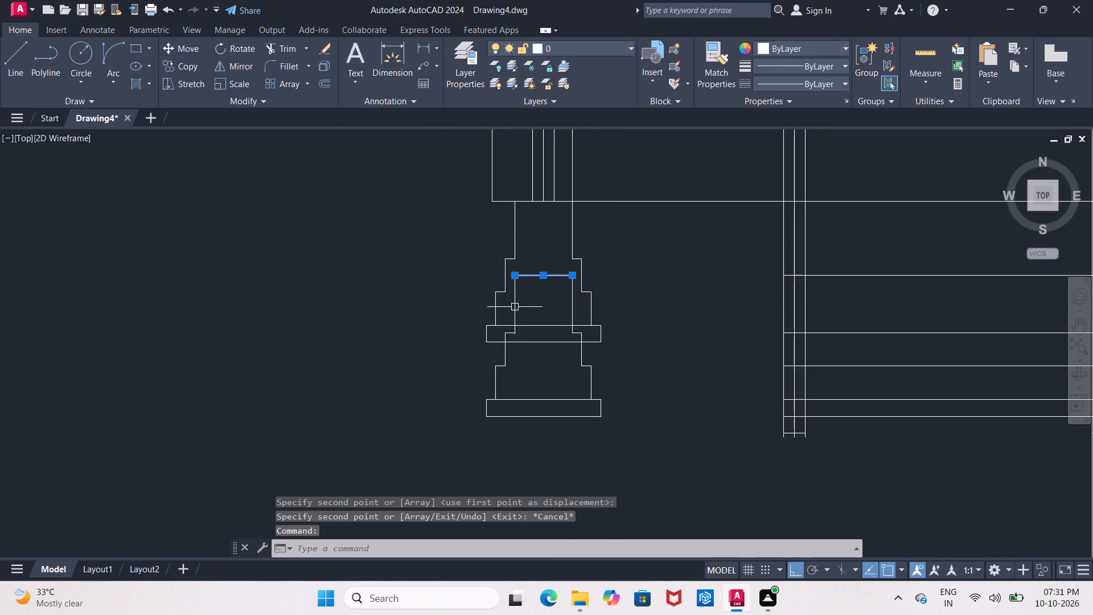
{"action": "left_click", "coordinate": [515, 306]}
{"action": "left_click", "coordinate": [570, 306]}
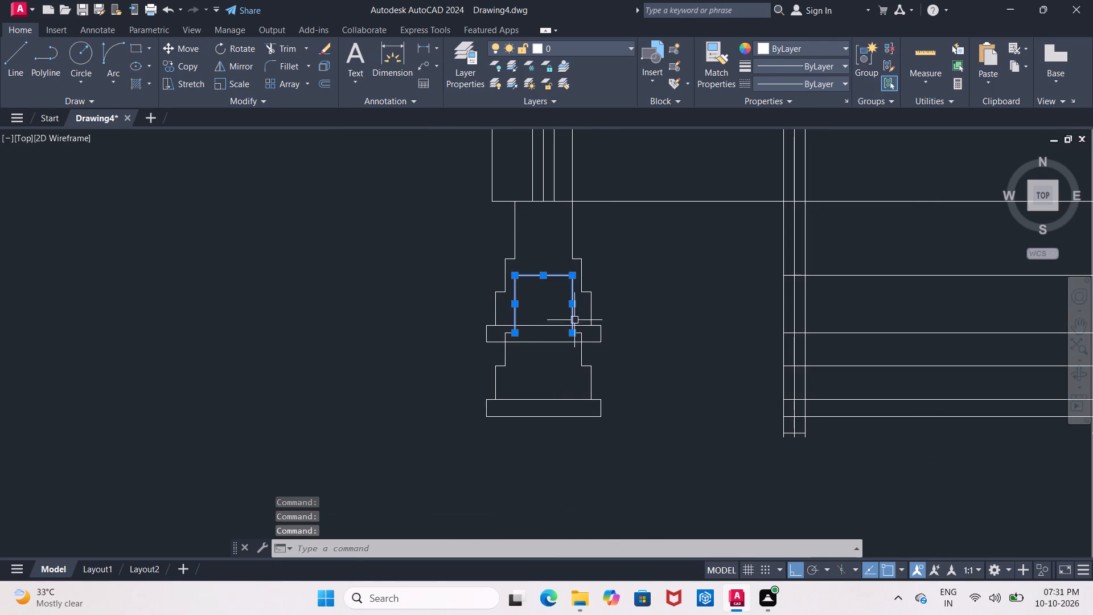
{"action": "scroll", "coordinate": [577, 326], "scroll_direction": "up", "scroll_amount": 2}
{"action": "left_click", "coordinate": [577, 341]}
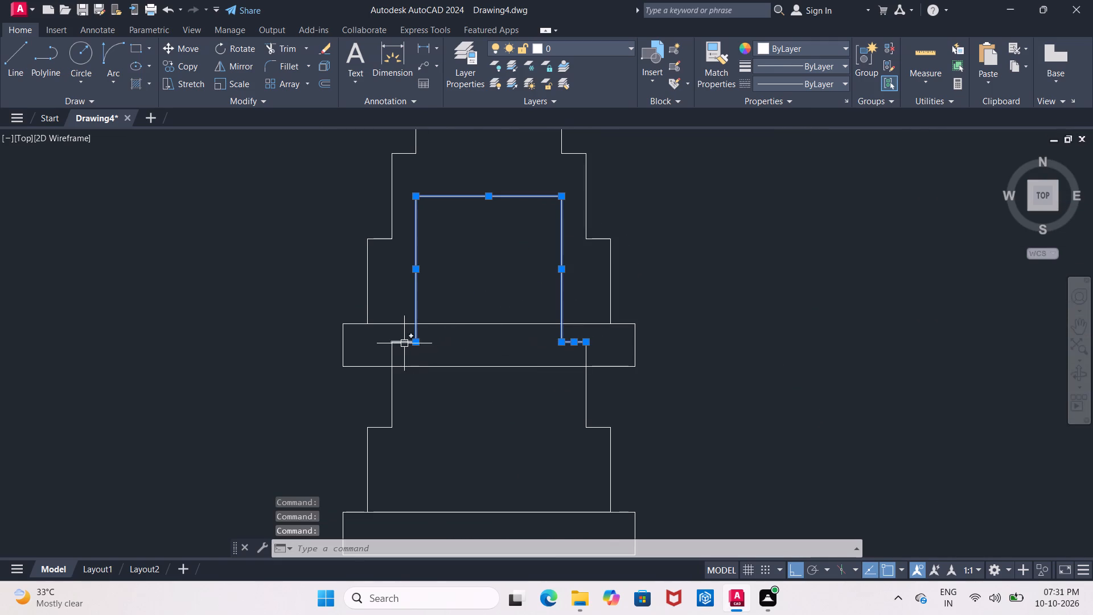
{"action": "left_click", "coordinate": [404, 343]}
{"action": "left_click", "coordinate": [396, 355]}
{"action": "left_click", "coordinate": [391, 355]}
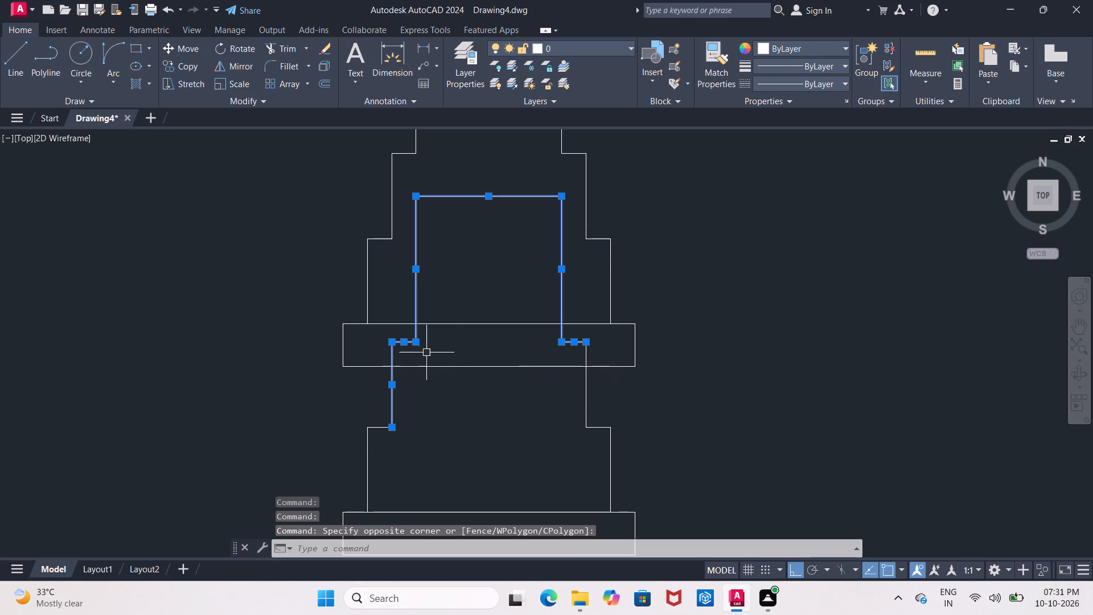
{"action": "left_click", "coordinate": [588, 355]}
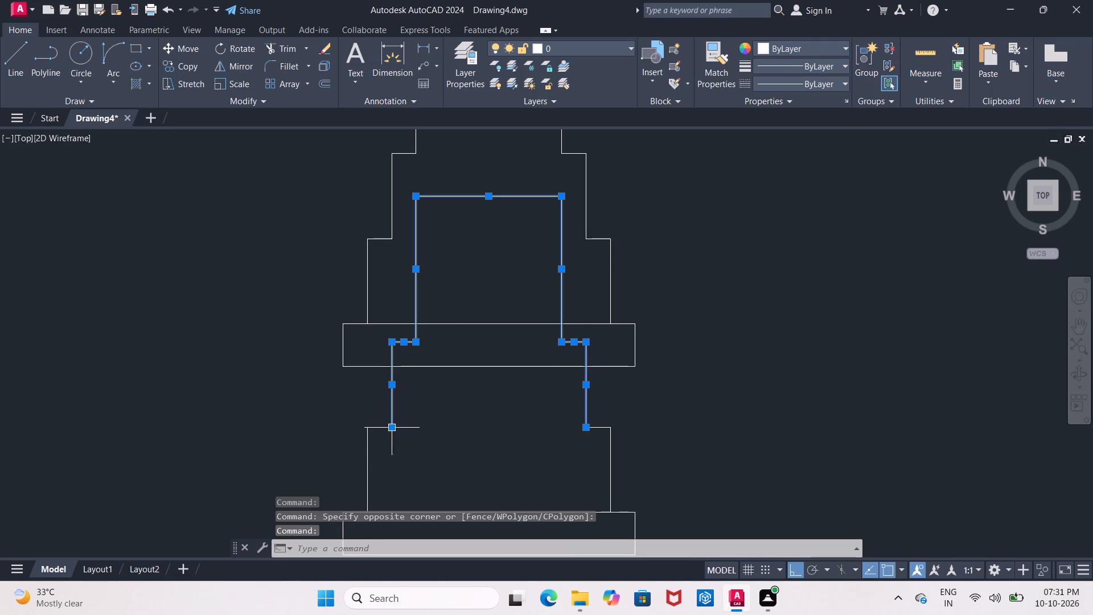
{"action": "left_click", "coordinate": [384, 426]}
{"action": "middle_click_drag", "start_coordinate": [386, 415], "coordinate": [393, 308]}
{"action": "left_click", "coordinate": [375, 359]}
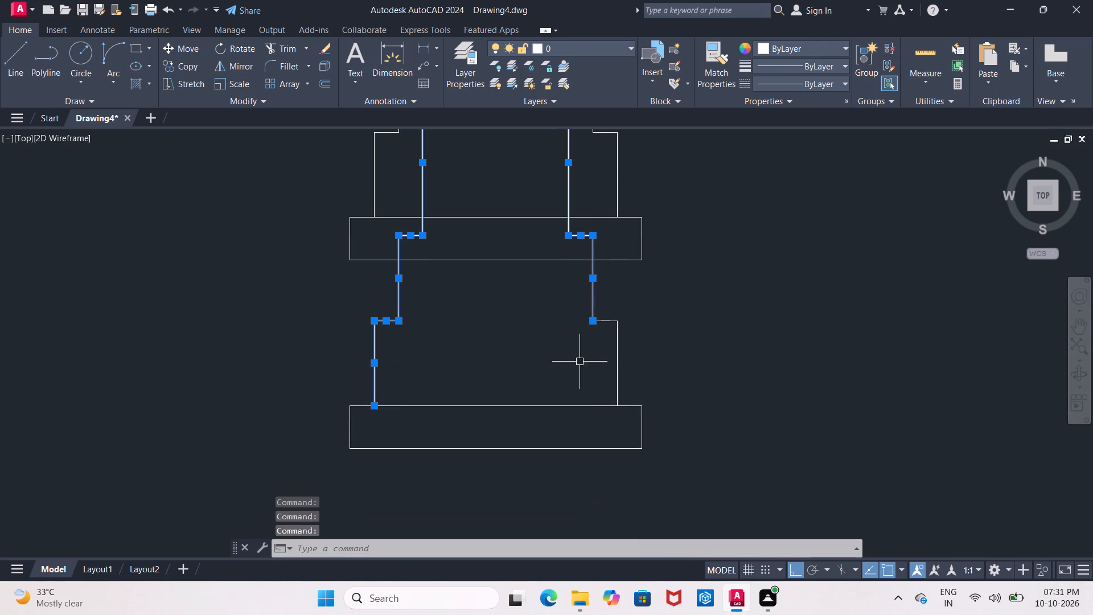
{"action": "left_click", "coordinate": [610, 319]}
{"action": "left_click", "coordinate": [616, 345]}
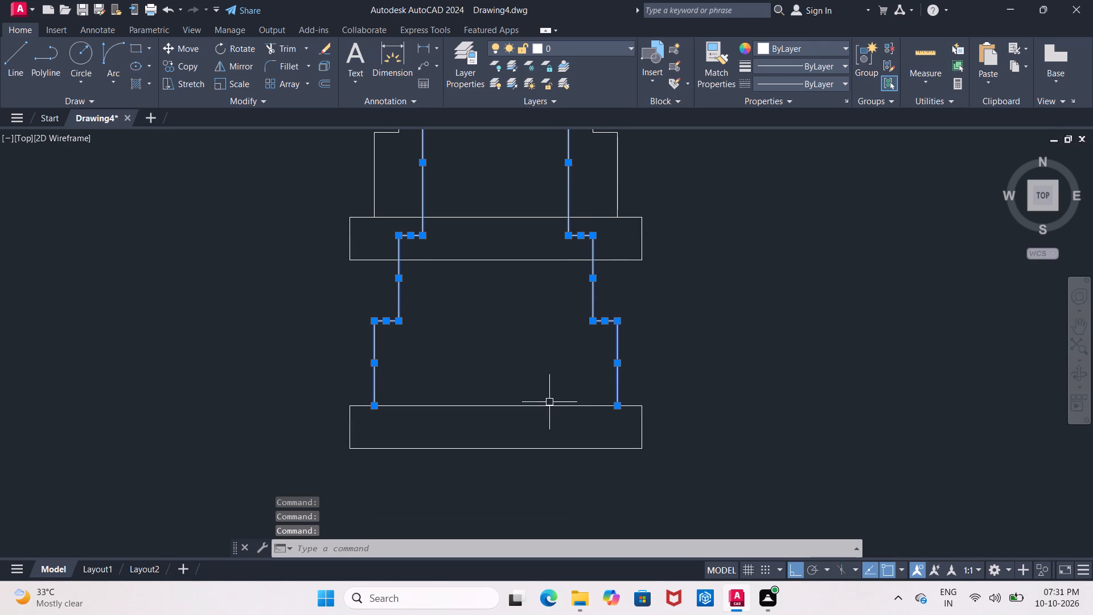
{"action": "left_click", "coordinate": [548, 404]}
{"action": "left_click", "coordinate": [349, 431]}
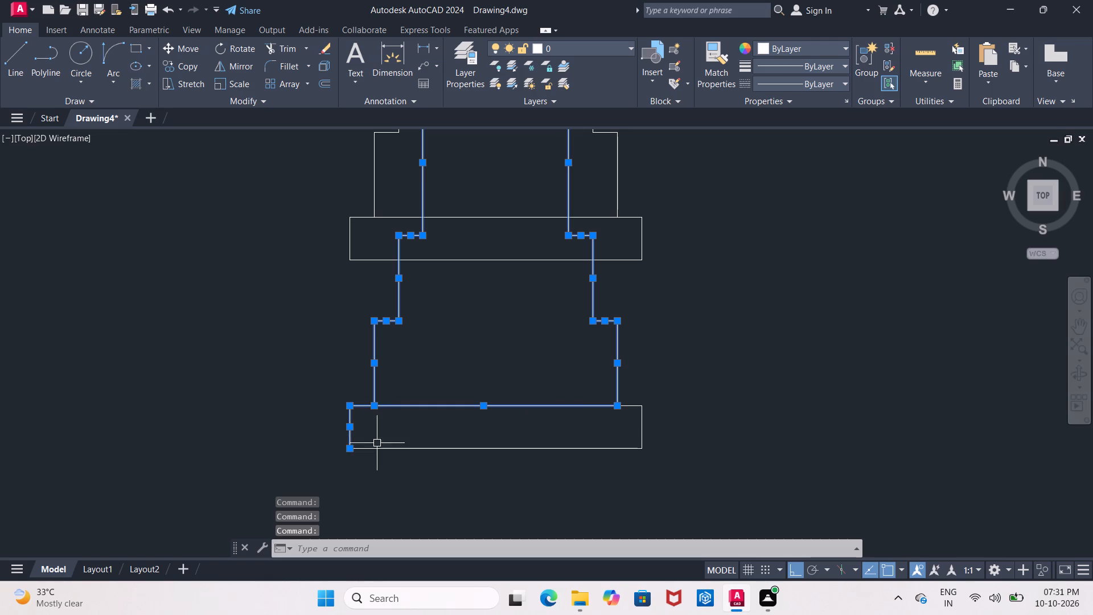
{"action": "left_click", "coordinate": [379, 448]}
{"action": "left_click", "coordinate": [644, 428]}
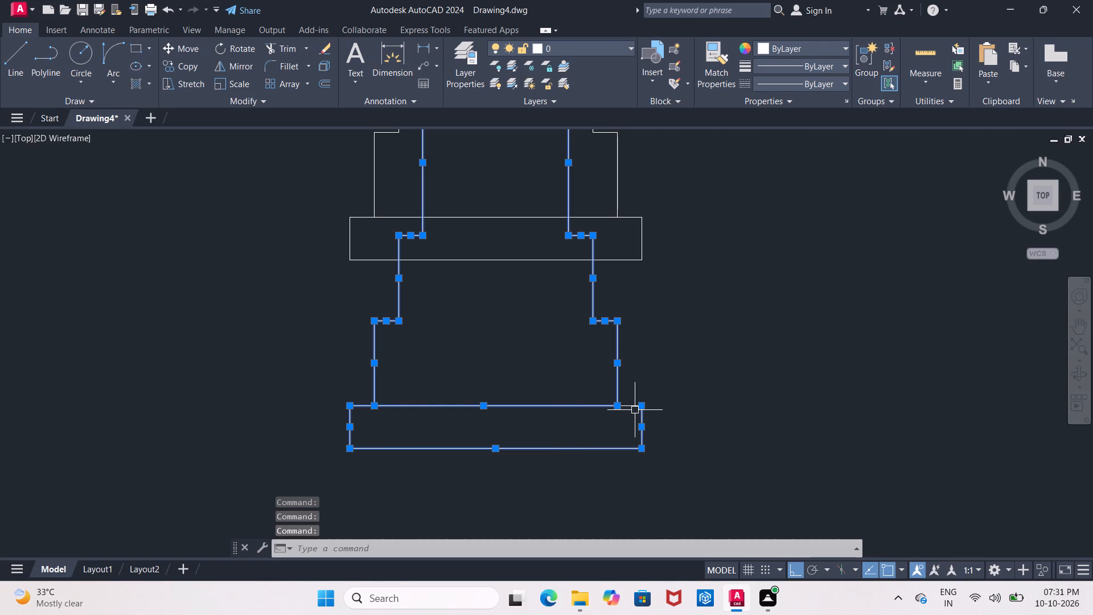
{"action": "left_click", "coordinate": [635, 409]}
{"action": "key", "text": "Delete"}
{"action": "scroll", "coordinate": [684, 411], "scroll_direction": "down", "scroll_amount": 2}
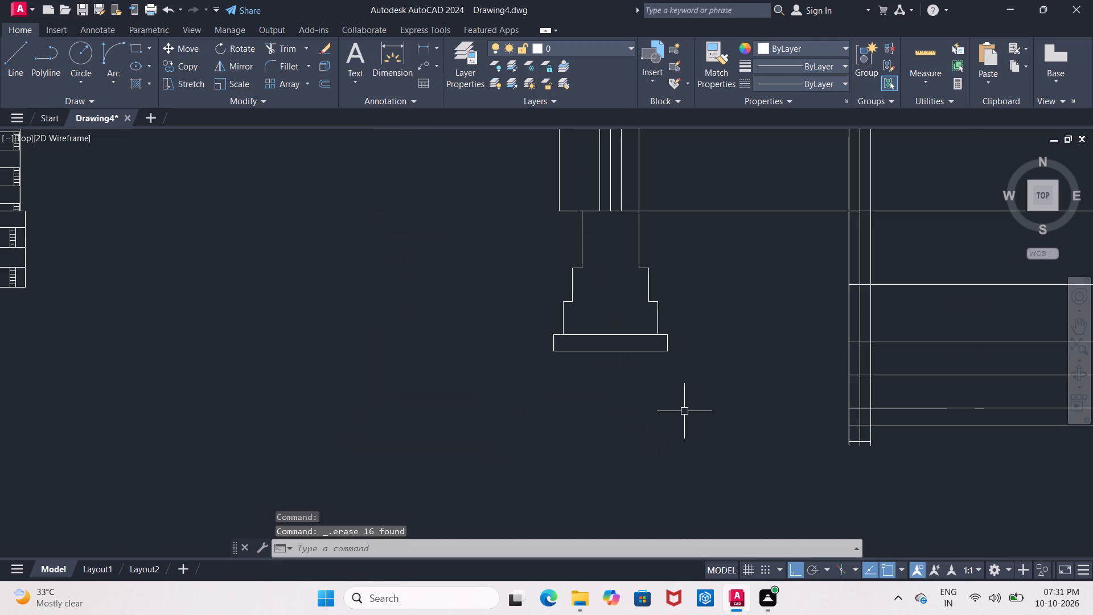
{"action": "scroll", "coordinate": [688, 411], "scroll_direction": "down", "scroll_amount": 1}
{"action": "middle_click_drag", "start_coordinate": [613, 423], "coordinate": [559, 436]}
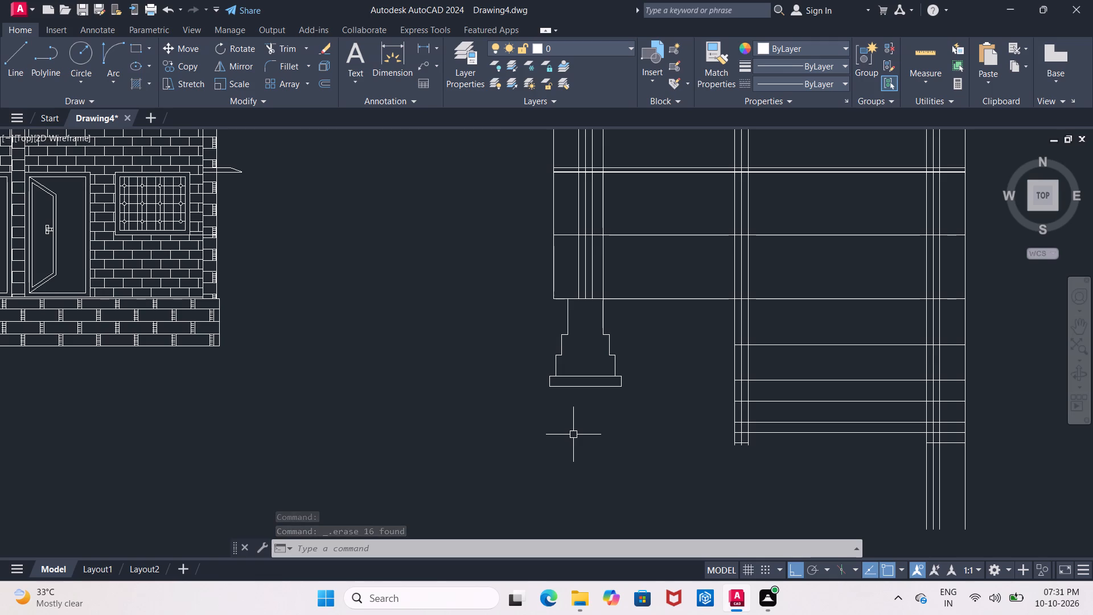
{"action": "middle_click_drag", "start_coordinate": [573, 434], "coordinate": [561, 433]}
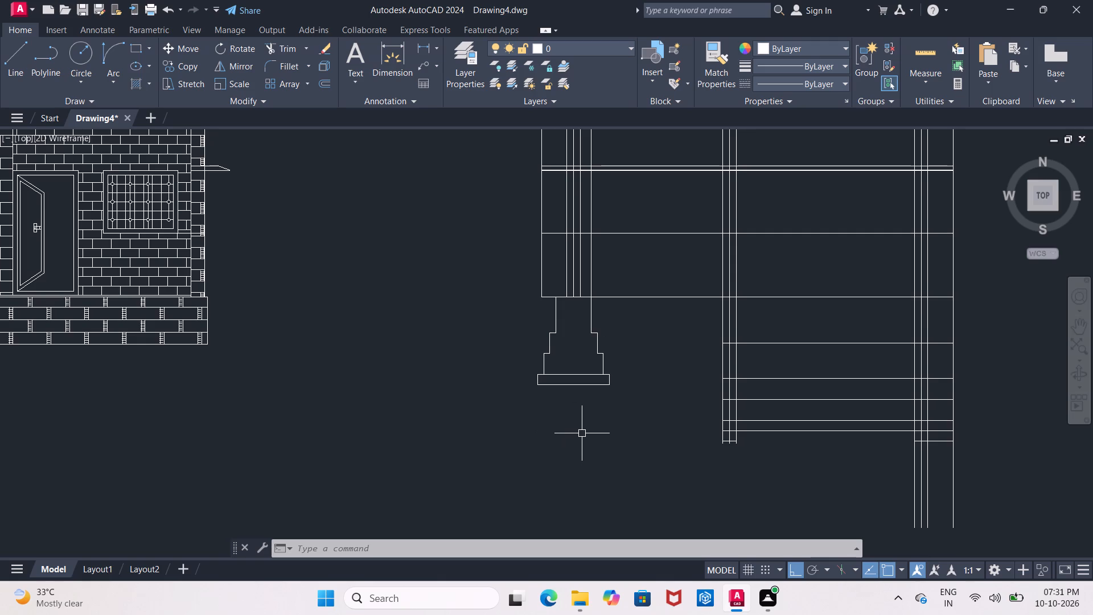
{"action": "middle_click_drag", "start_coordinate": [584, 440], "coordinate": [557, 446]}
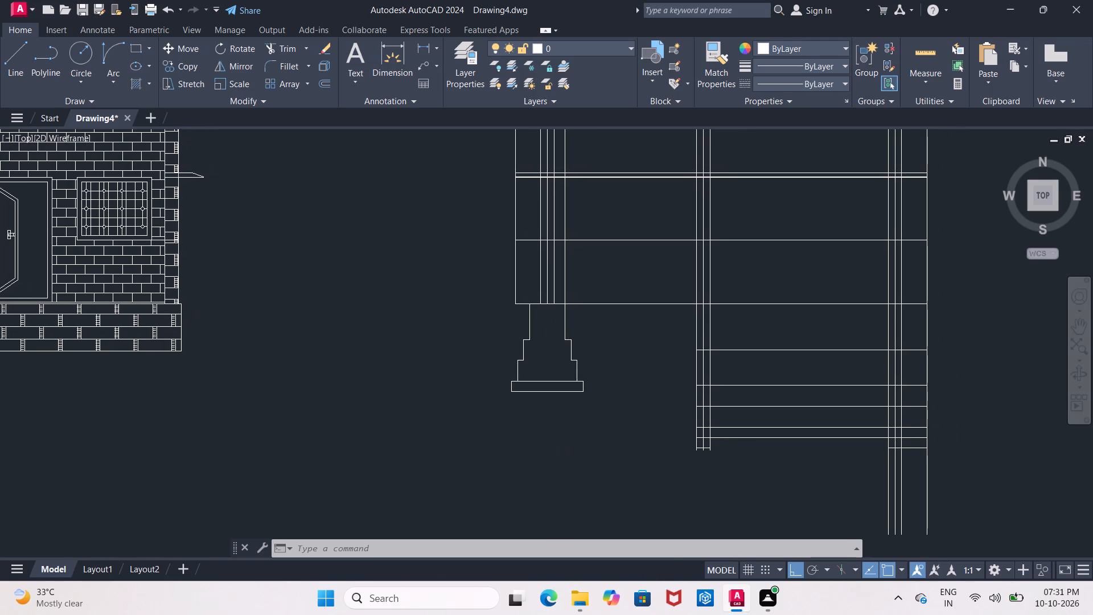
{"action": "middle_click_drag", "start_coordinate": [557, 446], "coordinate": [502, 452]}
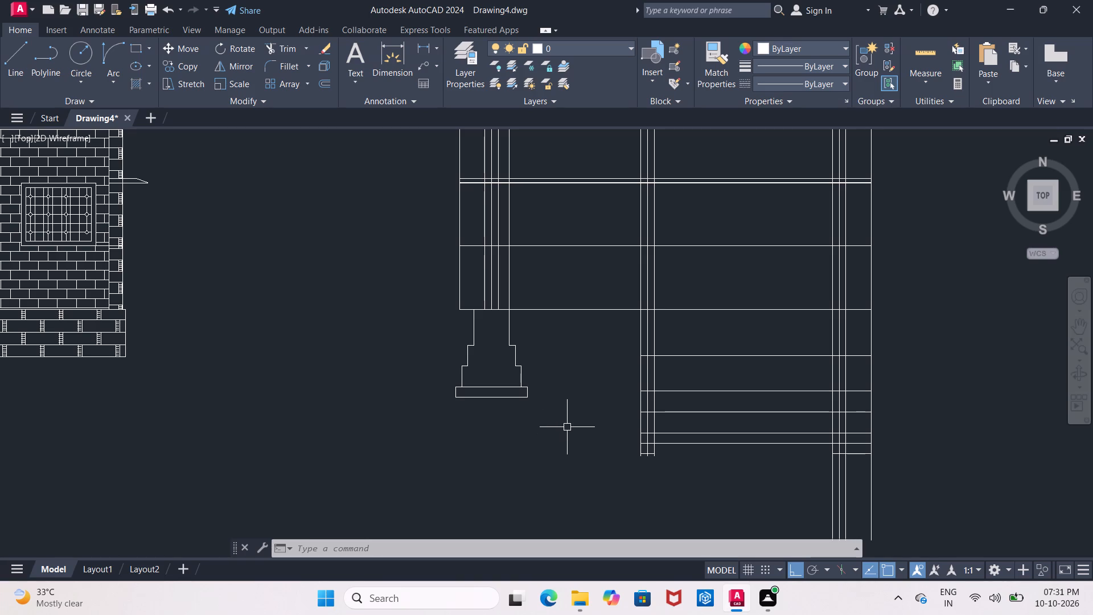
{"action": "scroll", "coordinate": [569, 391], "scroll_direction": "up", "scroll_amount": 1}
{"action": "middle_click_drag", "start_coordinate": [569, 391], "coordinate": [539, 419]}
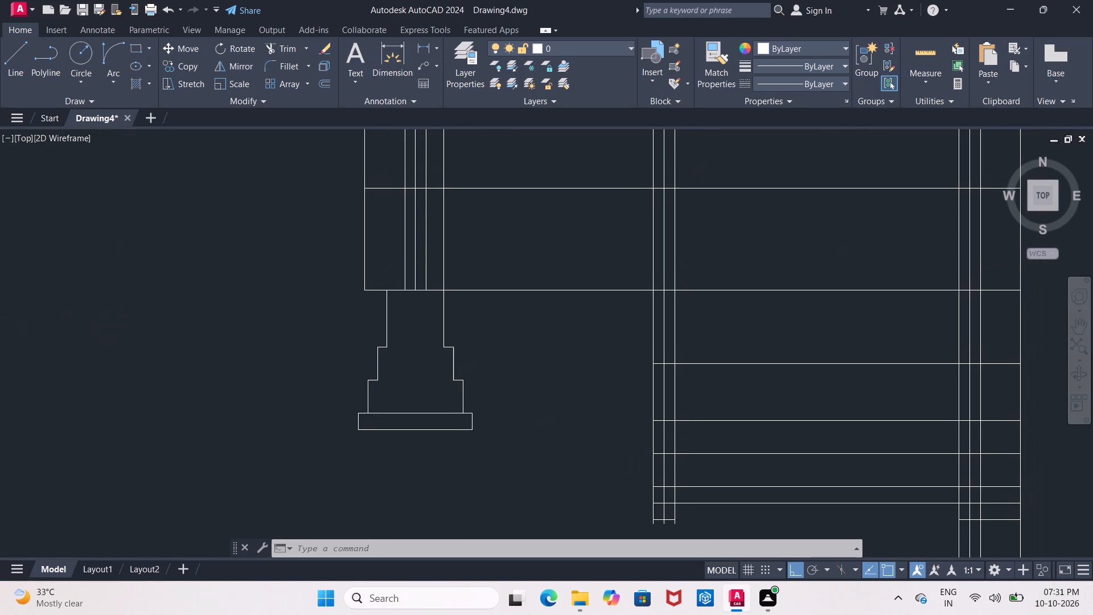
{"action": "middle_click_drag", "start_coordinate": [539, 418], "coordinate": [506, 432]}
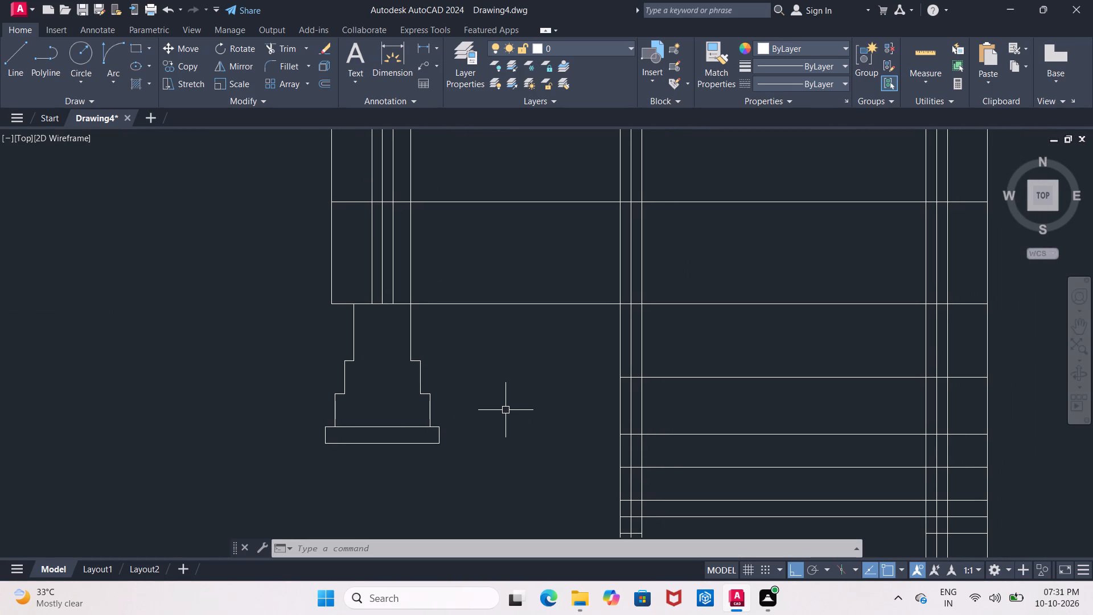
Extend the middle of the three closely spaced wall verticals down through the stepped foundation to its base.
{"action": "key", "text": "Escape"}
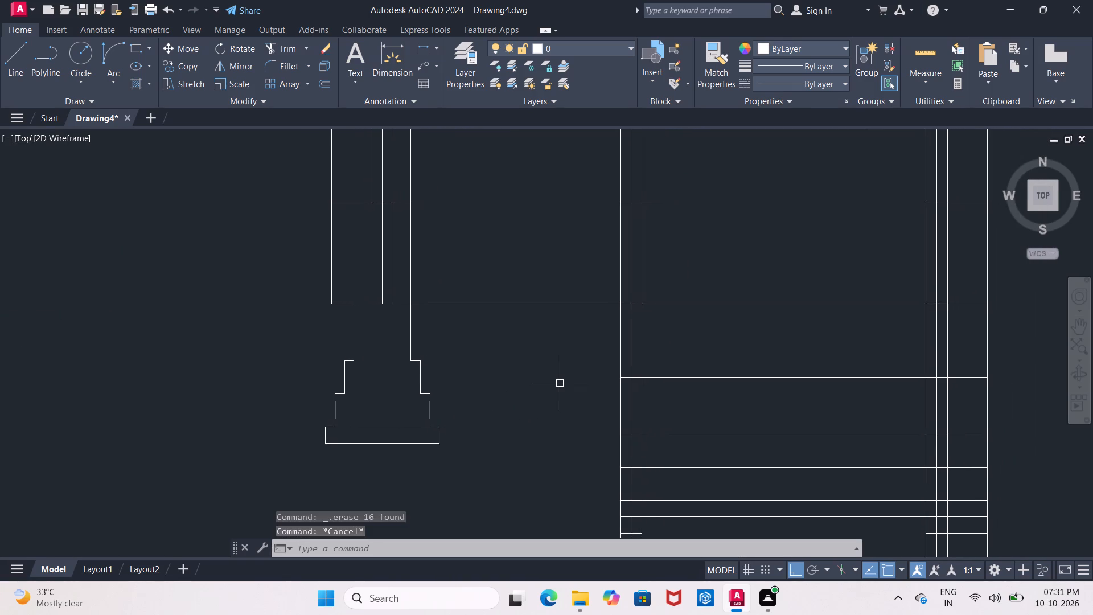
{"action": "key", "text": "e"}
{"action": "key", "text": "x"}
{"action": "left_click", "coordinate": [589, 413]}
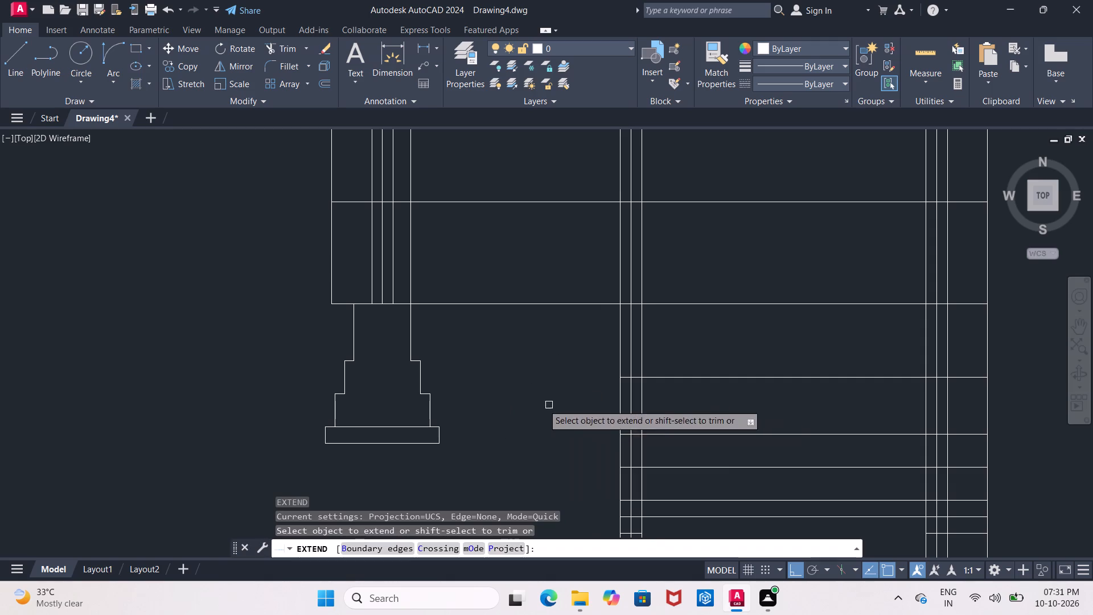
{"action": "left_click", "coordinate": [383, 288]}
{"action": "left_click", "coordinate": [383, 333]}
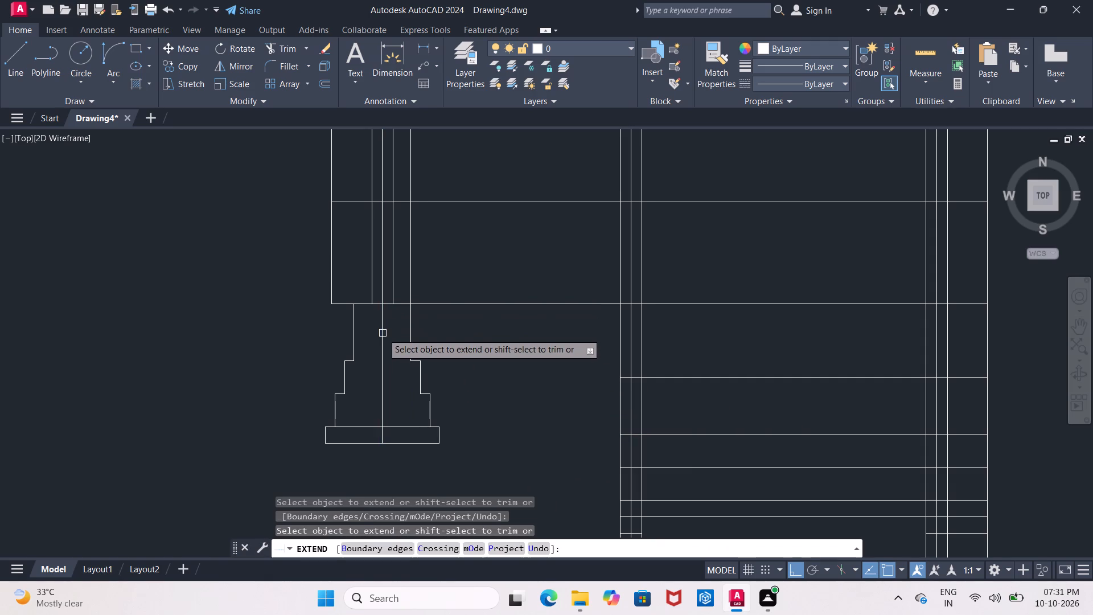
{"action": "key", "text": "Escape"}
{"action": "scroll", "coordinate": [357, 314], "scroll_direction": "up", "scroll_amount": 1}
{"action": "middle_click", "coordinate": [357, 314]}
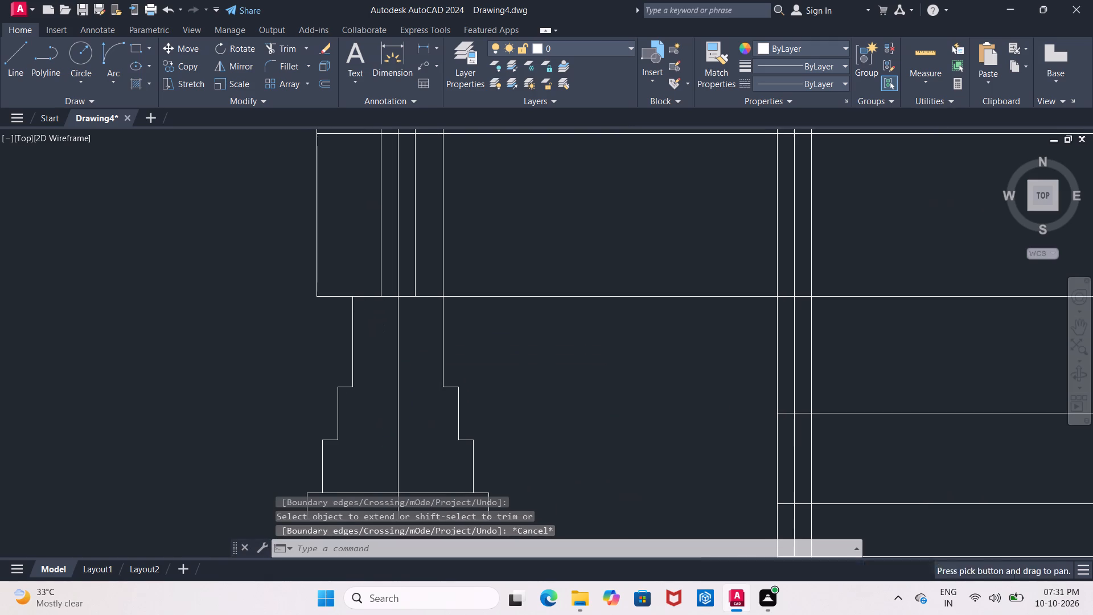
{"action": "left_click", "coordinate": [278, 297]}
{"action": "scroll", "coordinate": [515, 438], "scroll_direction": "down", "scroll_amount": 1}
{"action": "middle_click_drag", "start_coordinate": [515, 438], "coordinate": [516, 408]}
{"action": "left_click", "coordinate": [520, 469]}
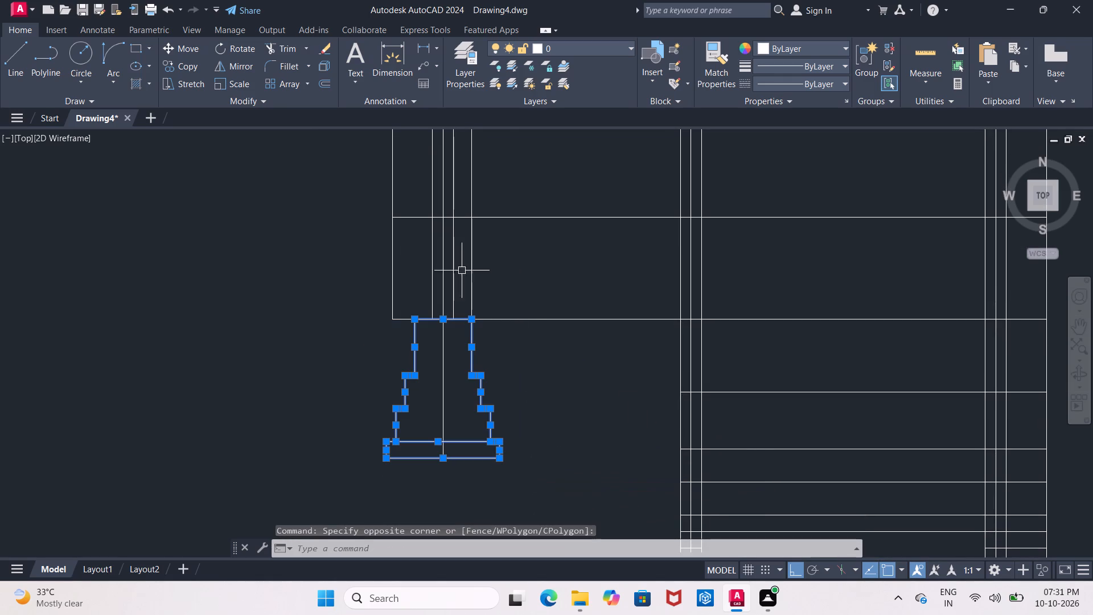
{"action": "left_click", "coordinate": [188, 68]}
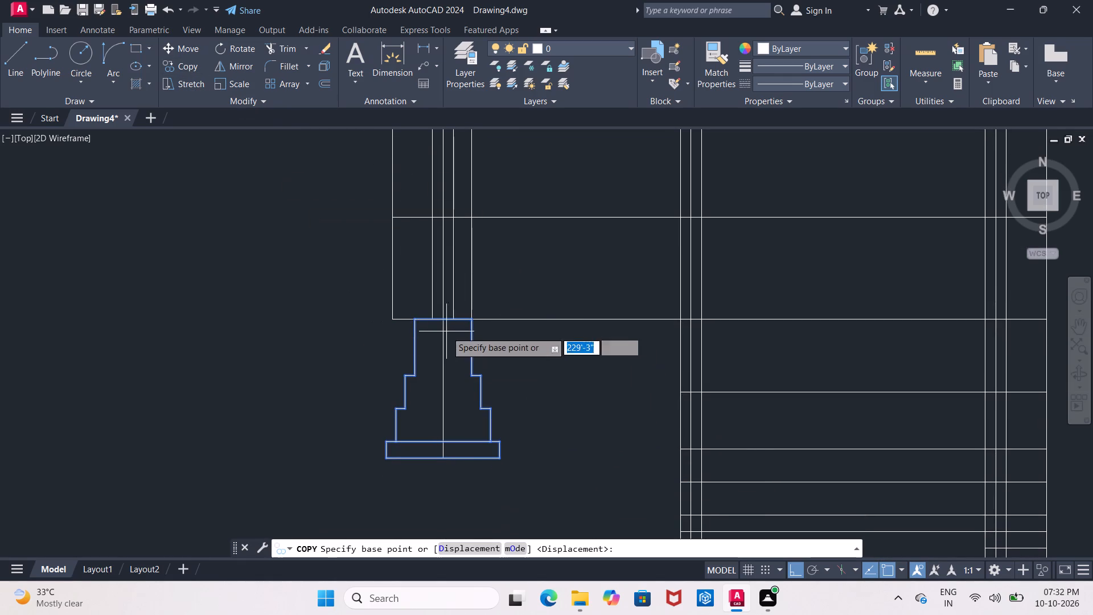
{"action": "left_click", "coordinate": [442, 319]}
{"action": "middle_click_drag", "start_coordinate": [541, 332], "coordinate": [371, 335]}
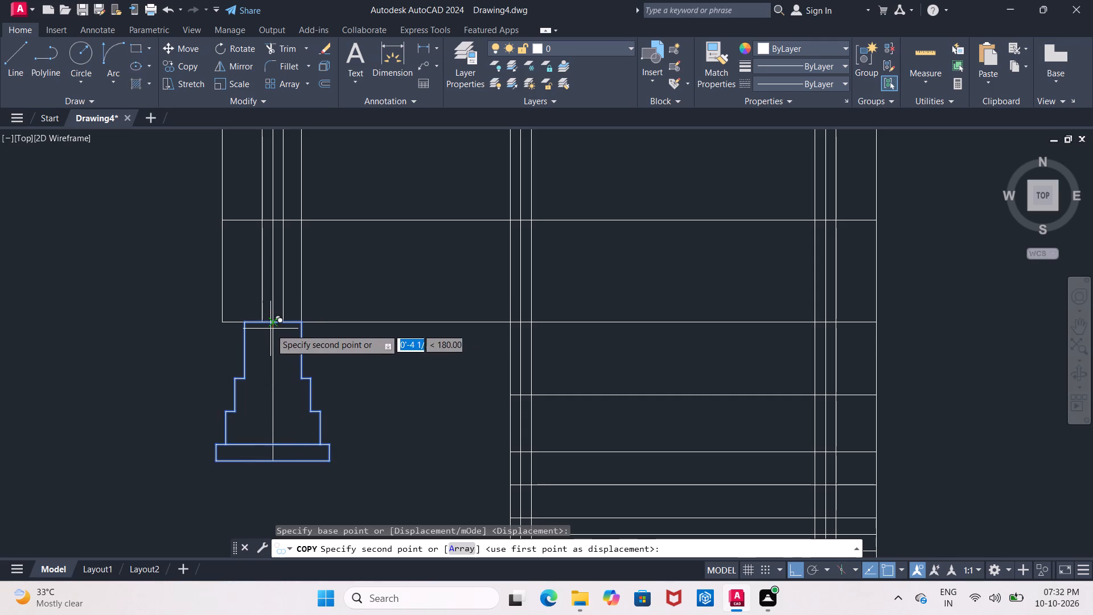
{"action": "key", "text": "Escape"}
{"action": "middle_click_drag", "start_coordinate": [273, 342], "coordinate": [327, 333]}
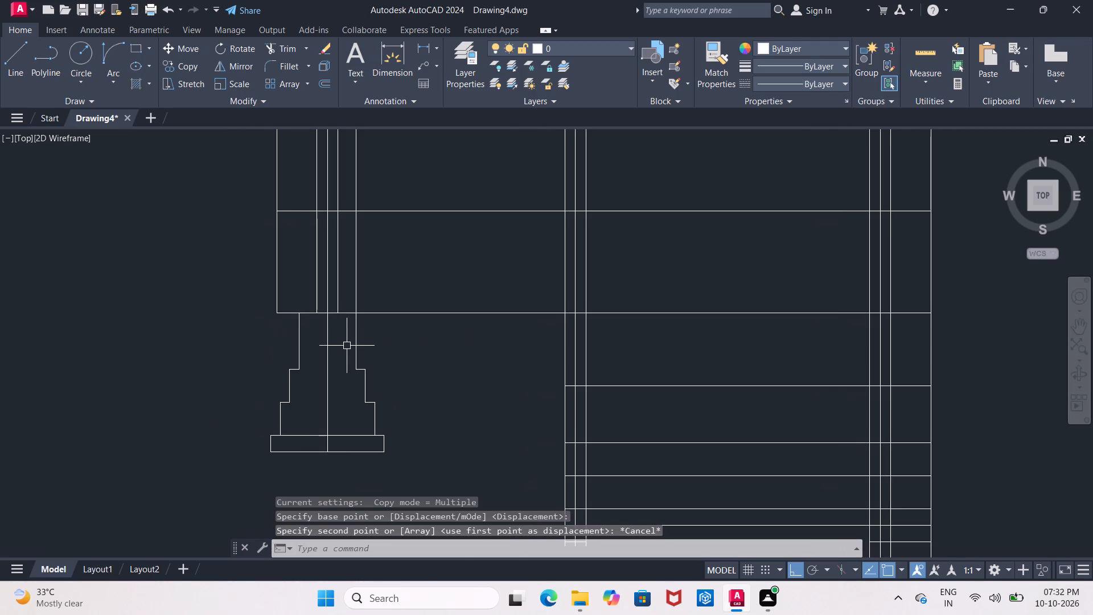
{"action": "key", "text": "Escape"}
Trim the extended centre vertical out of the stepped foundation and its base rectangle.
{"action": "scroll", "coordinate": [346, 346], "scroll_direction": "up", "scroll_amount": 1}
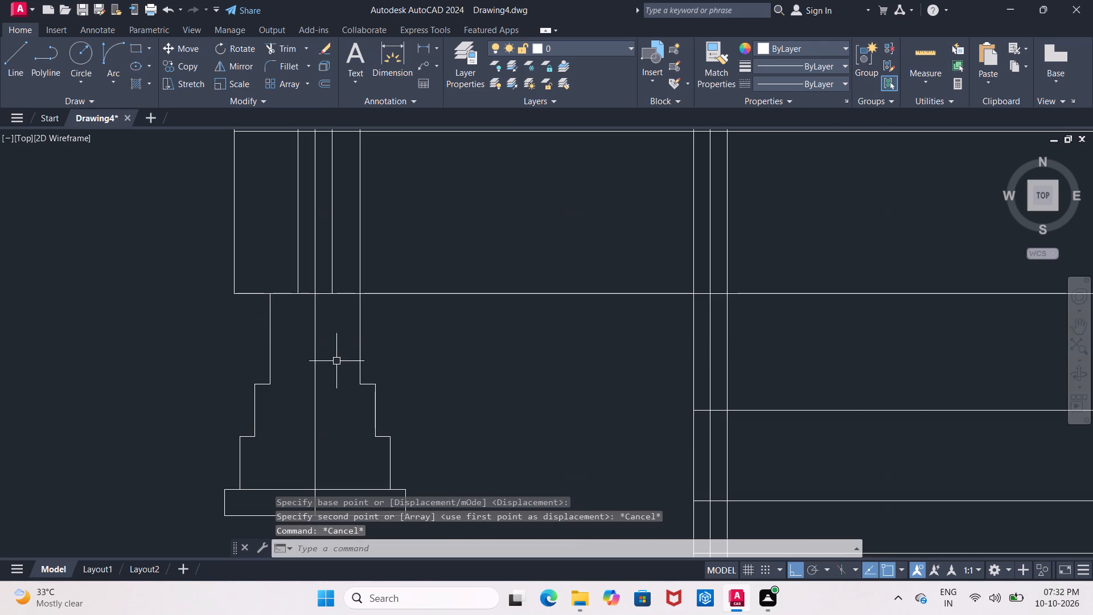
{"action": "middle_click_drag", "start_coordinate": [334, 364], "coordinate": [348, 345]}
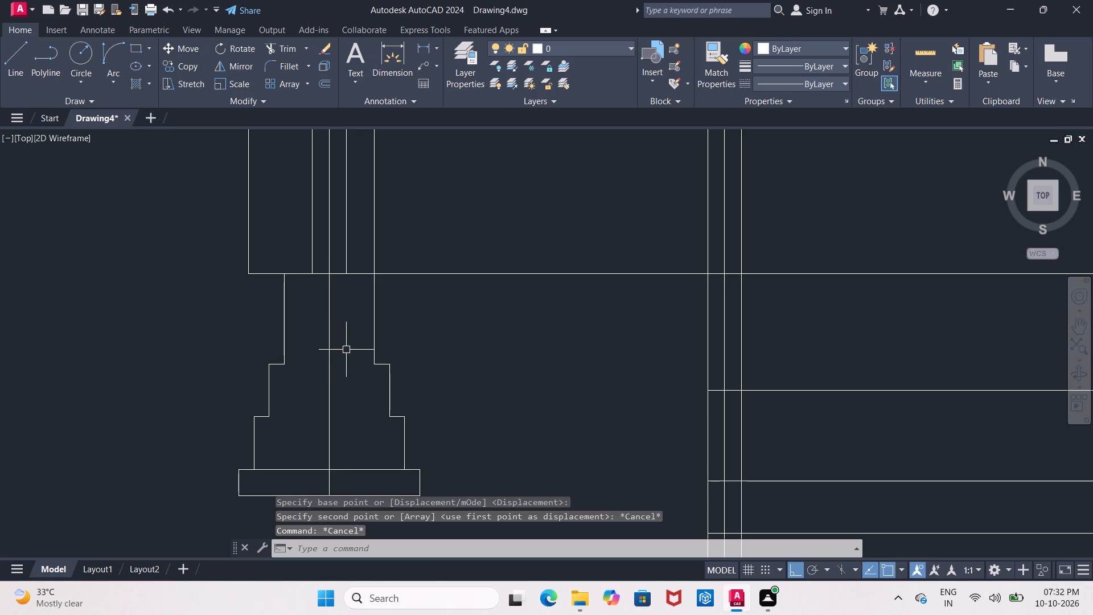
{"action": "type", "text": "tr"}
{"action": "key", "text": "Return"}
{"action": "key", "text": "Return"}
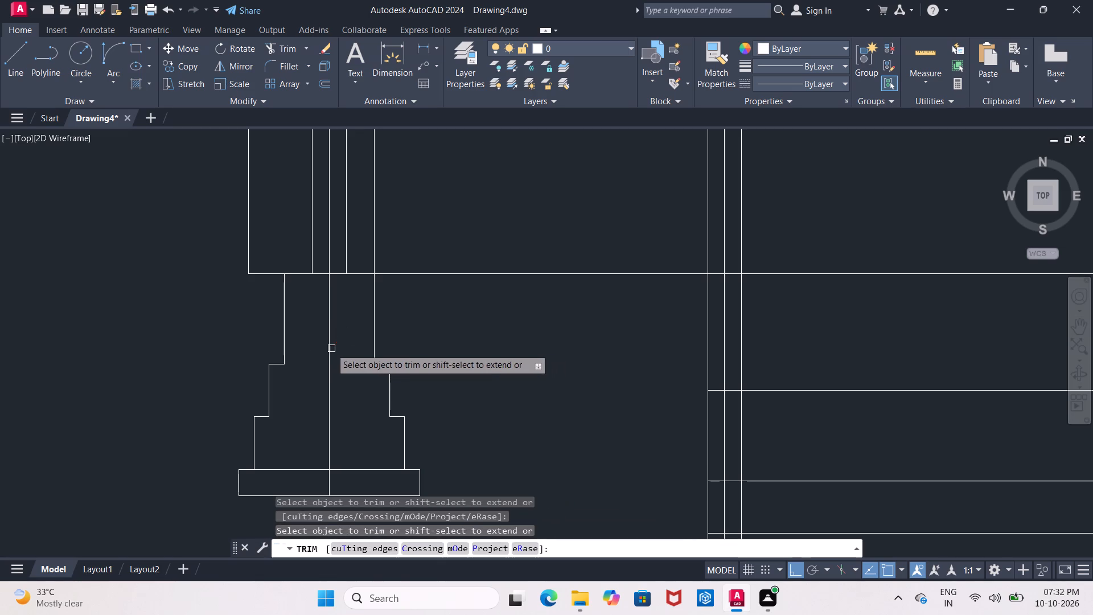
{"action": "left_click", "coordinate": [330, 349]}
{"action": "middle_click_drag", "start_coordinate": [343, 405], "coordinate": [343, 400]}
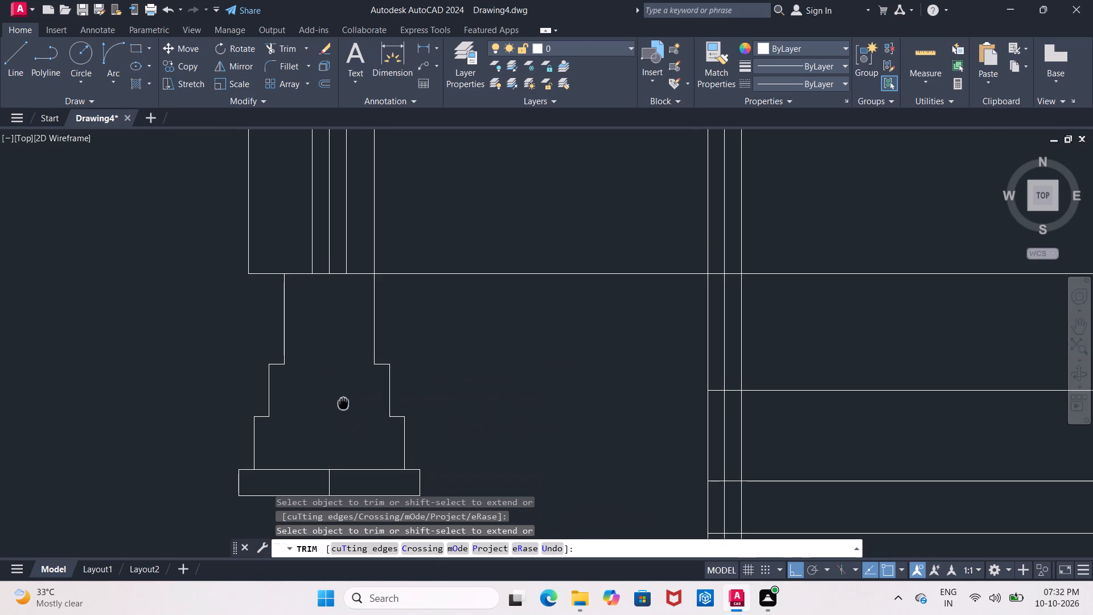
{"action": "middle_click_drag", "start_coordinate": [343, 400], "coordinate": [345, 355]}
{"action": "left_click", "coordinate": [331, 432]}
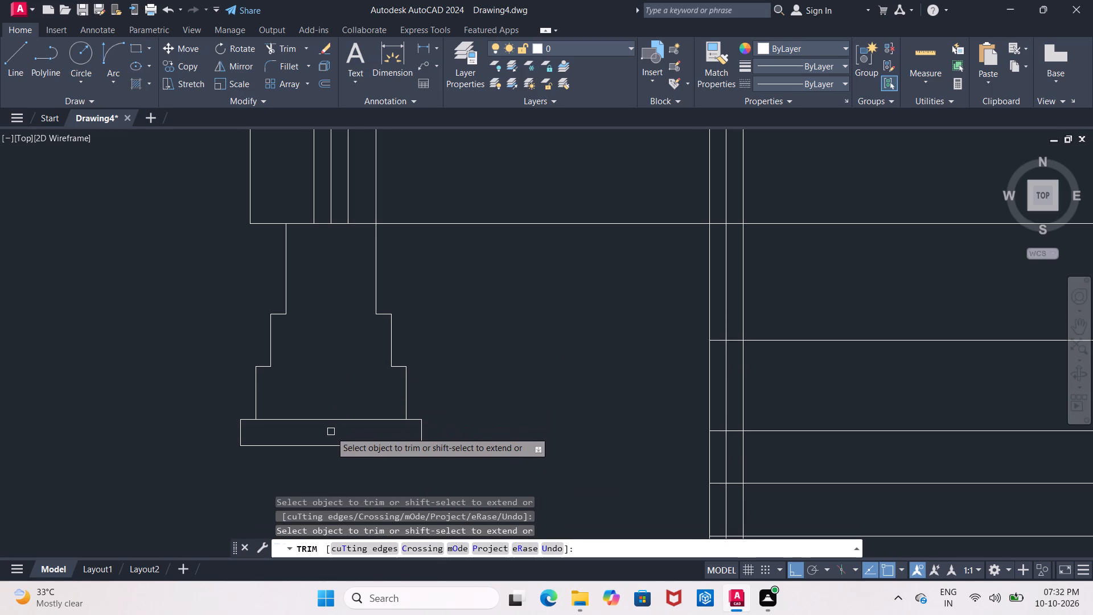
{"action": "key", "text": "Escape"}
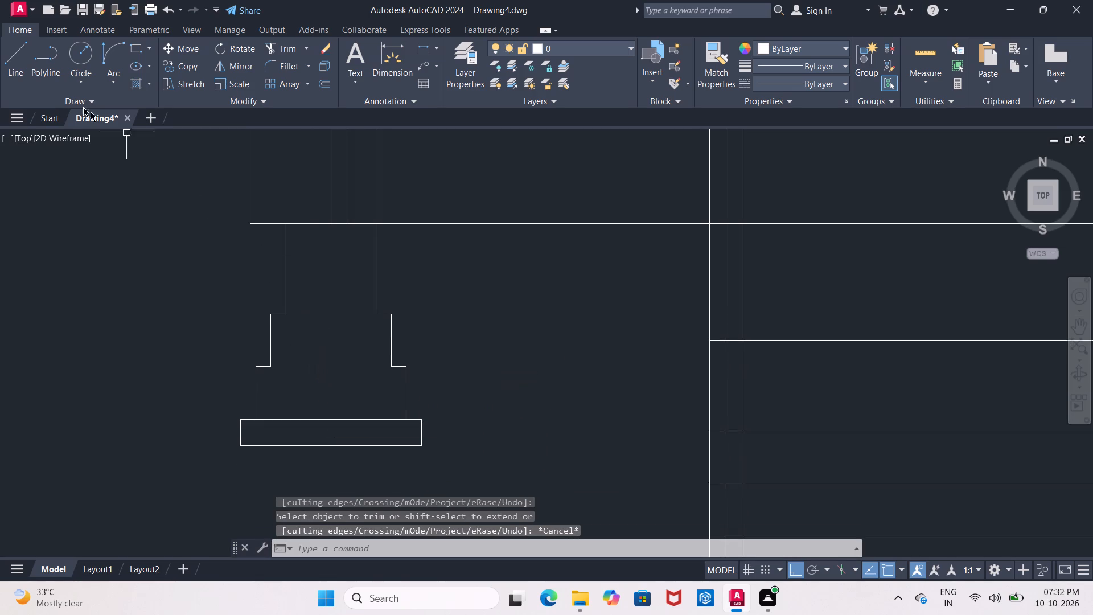
Draw a vertical centre line from the middle wall vertical's lower end down to just below the foundation's base.
{"action": "left_click", "coordinate": [26, 66]}
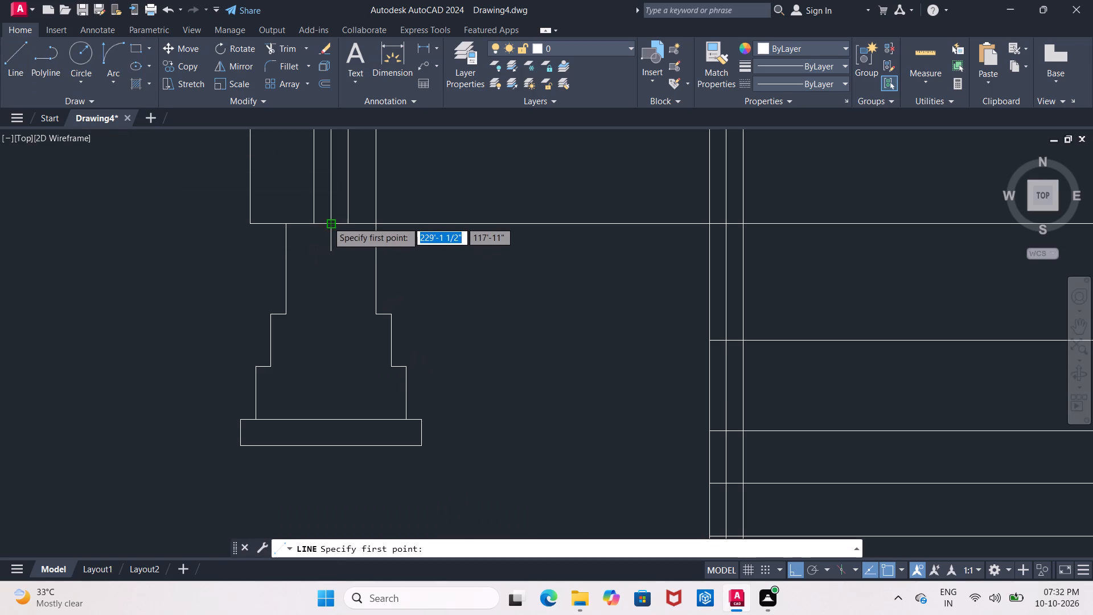
{"action": "left_click", "coordinate": [328, 222]}
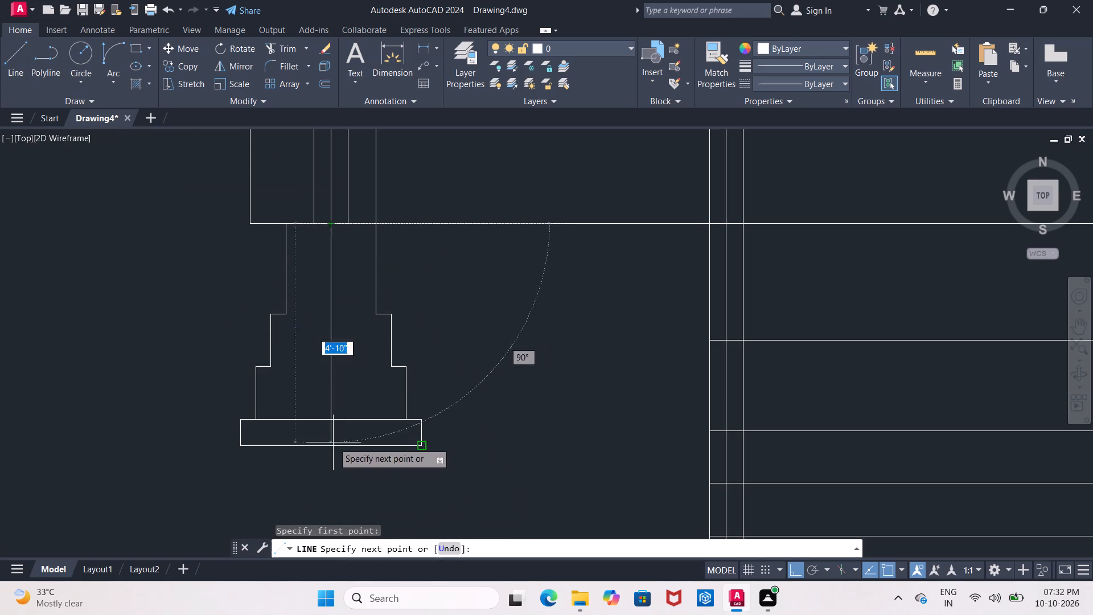
{"action": "scroll", "coordinate": [334, 441], "scroll_direction": "up", "scroll_amount": 1}
{"action": "left_click", "coordinate": [322, 468]}
{"action": "key", "text": "Escape"}
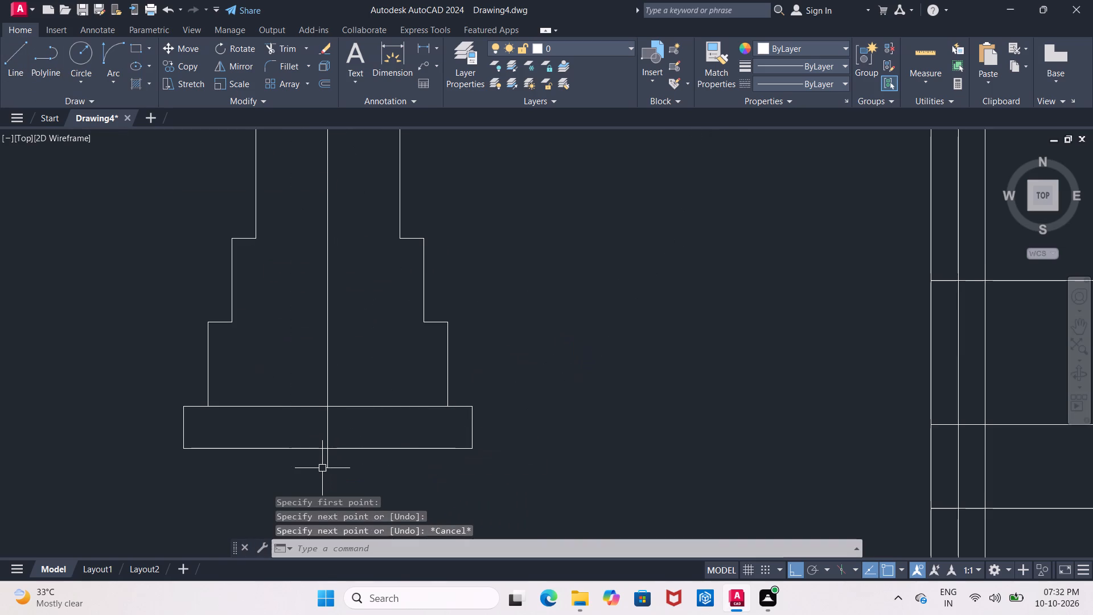
Trim the centre line's tail that protrudes below the foundation's base.
{"action": "type", "text": "tr"}
{"action": "key", "text": "Return"}
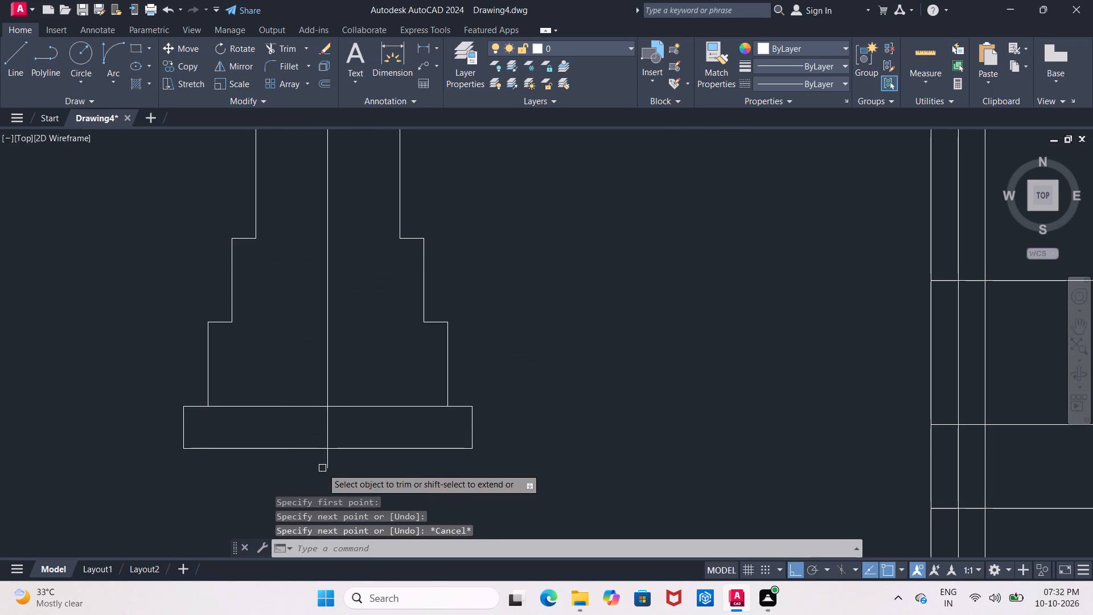
{"action": "key", "text": "Return"}
{"action": "left_click", "coordinate": [327, 463]}
{"action": "scroll", "coordinate": [327, 463], "scroll_direction": "down", "scroll_amount": 1}
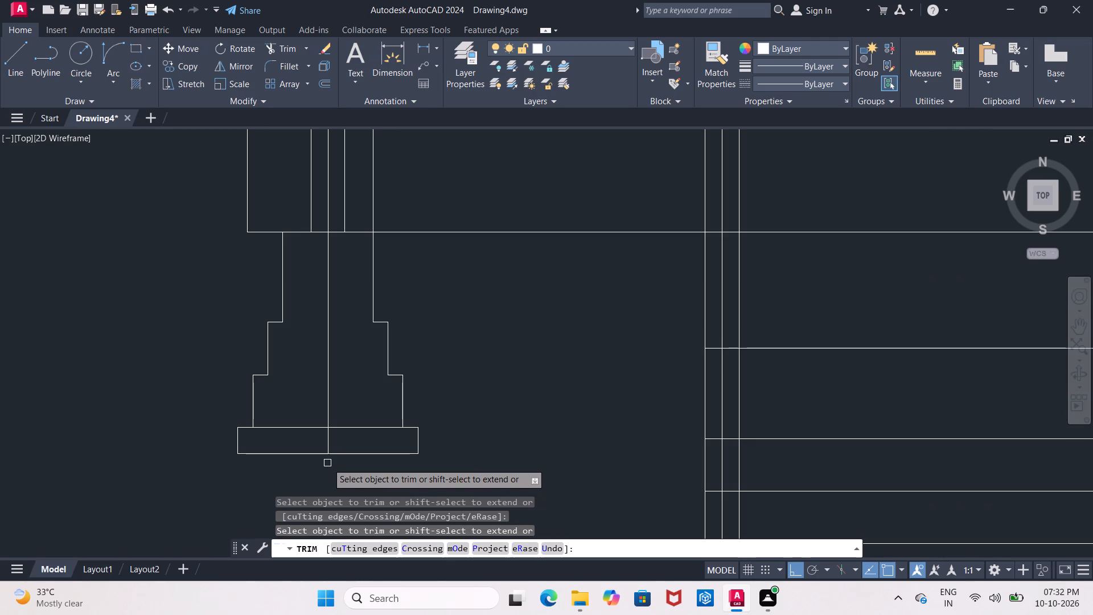
Copy the first stepped foundation with its base and centre line to the middle verticals of the second and third walls at the floor line.
{"action": "key", "text": "Escape"}
{"action": "left_click", "coordinate": [254, 222]}
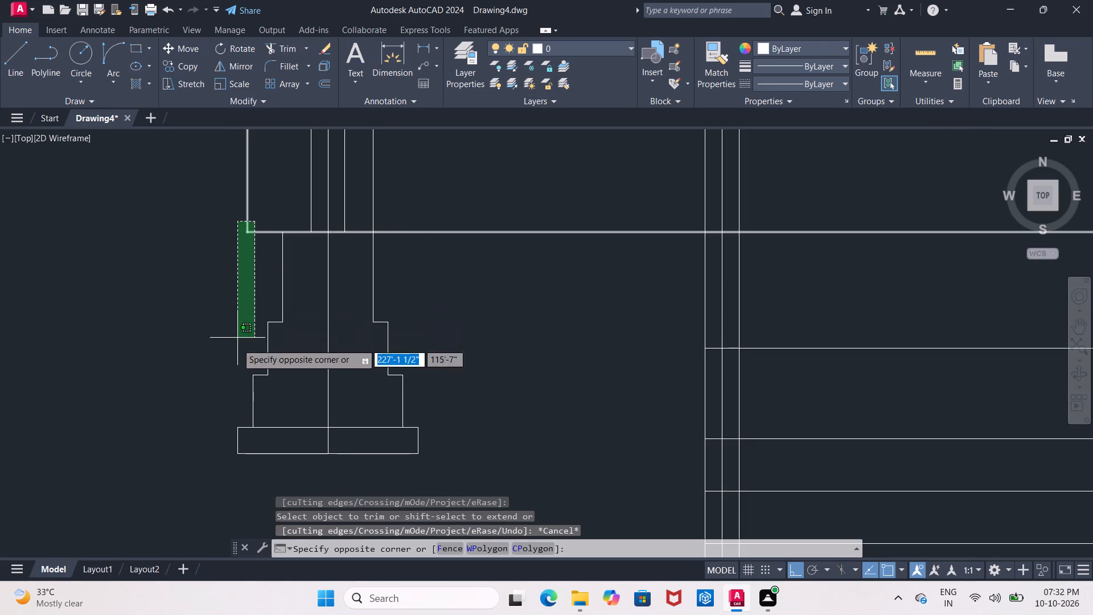
{"action": "key", "text": "Escape"}
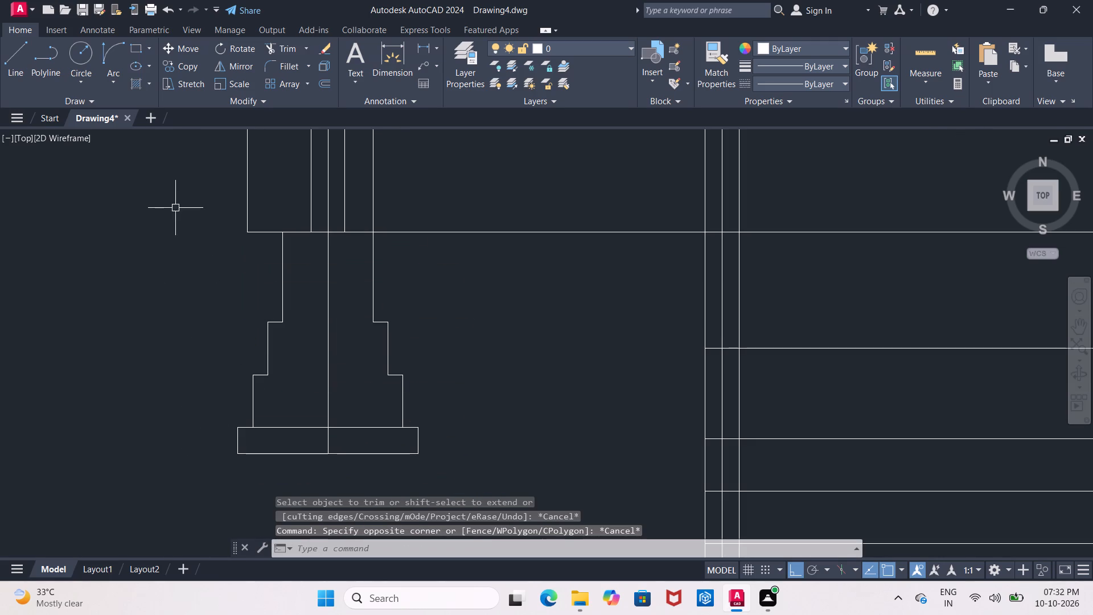
{"action": "left_click", "coordinate": [175, 207]}
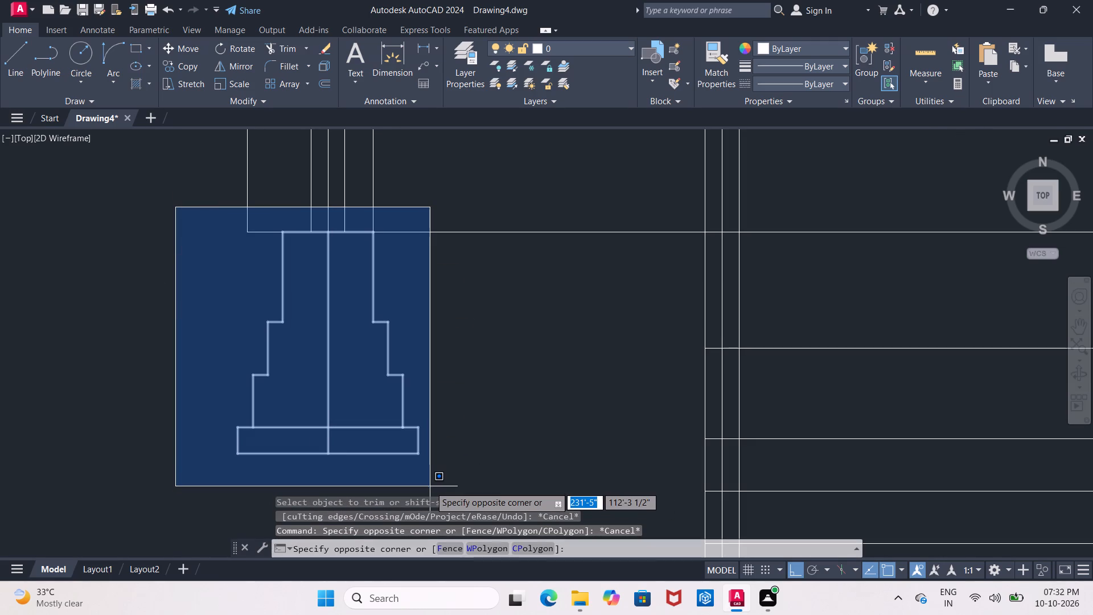
{"action": "left_click", "coordinate": [430, 486]}
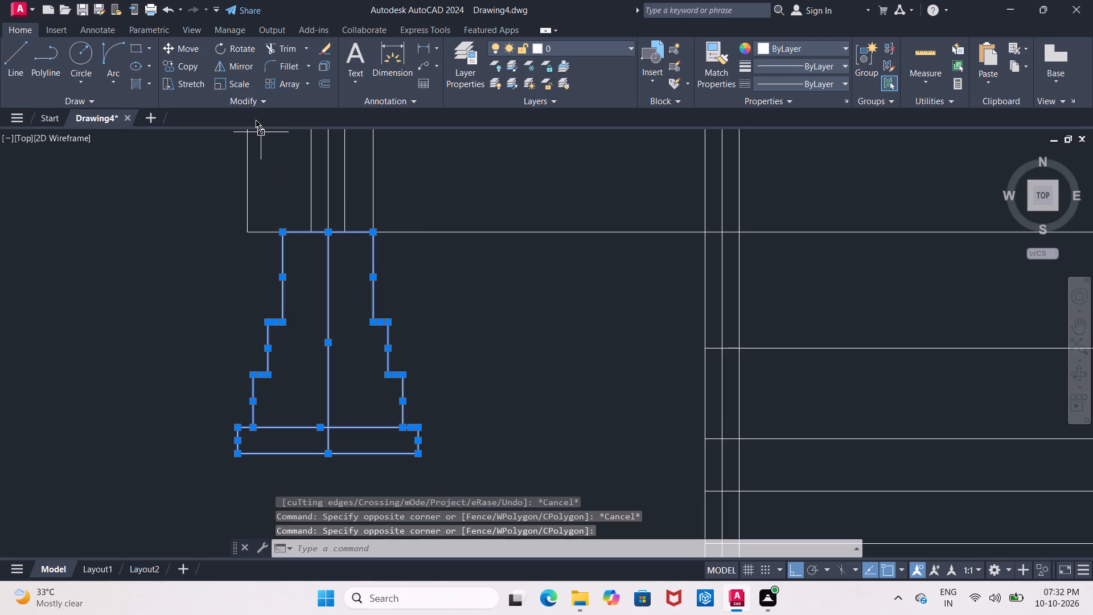
{"action": "left_click", "coordinate": [182, 69]}
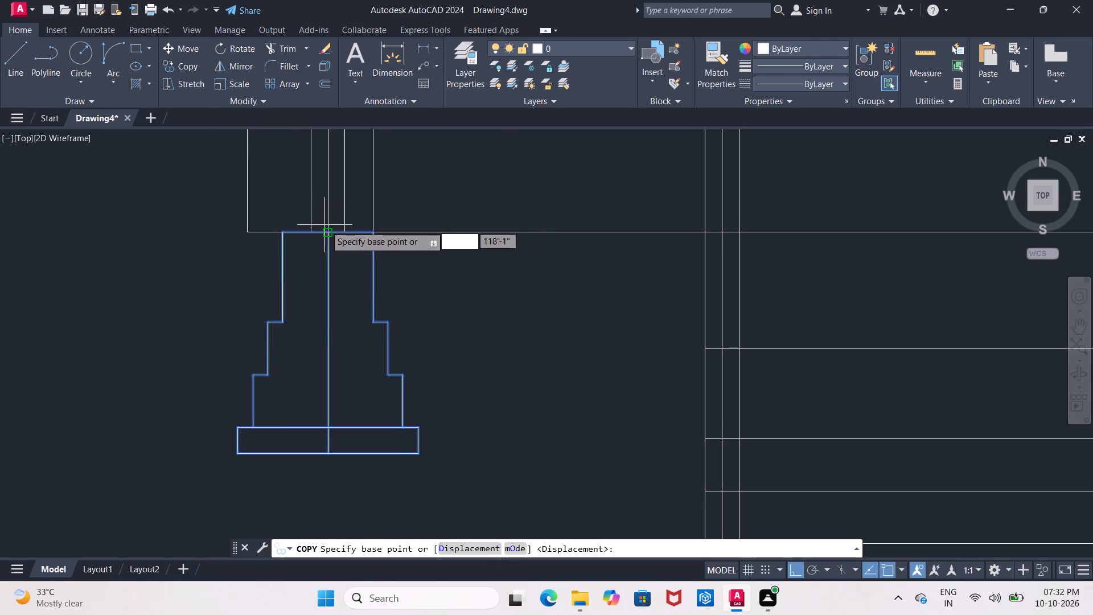
{"action": "left_click", "coordinate": [328, 231]}
{"action": "middle_click_drag", "start_coordinate": [477, 234], "coordinate": [371, 241]}
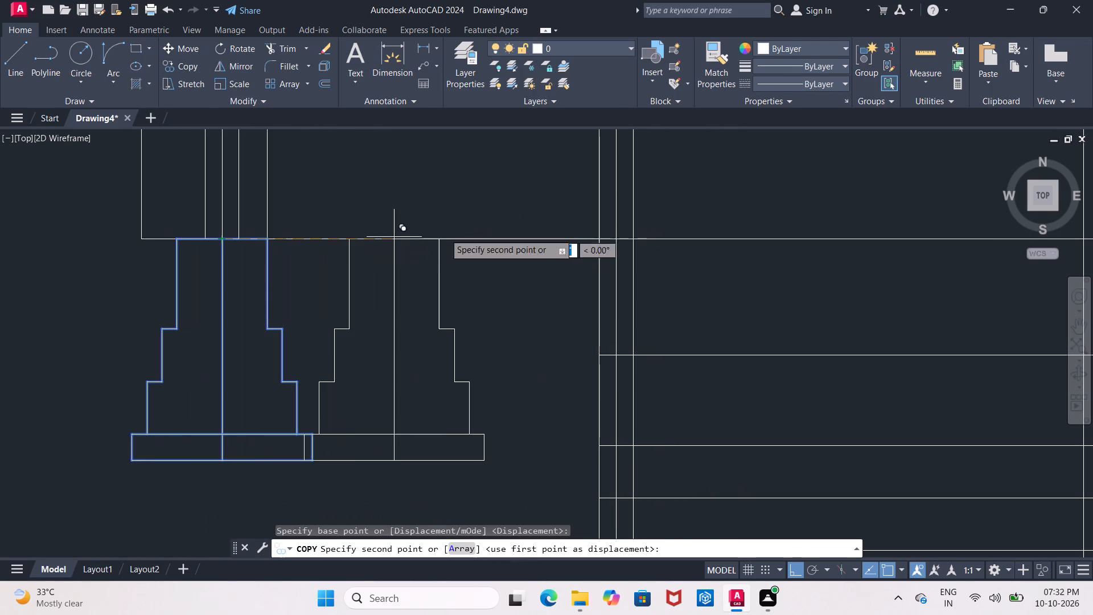
{"action": "scroll", "coordinate": [594, 230], "scroll_direction": "up", "scroll_amount": 2}
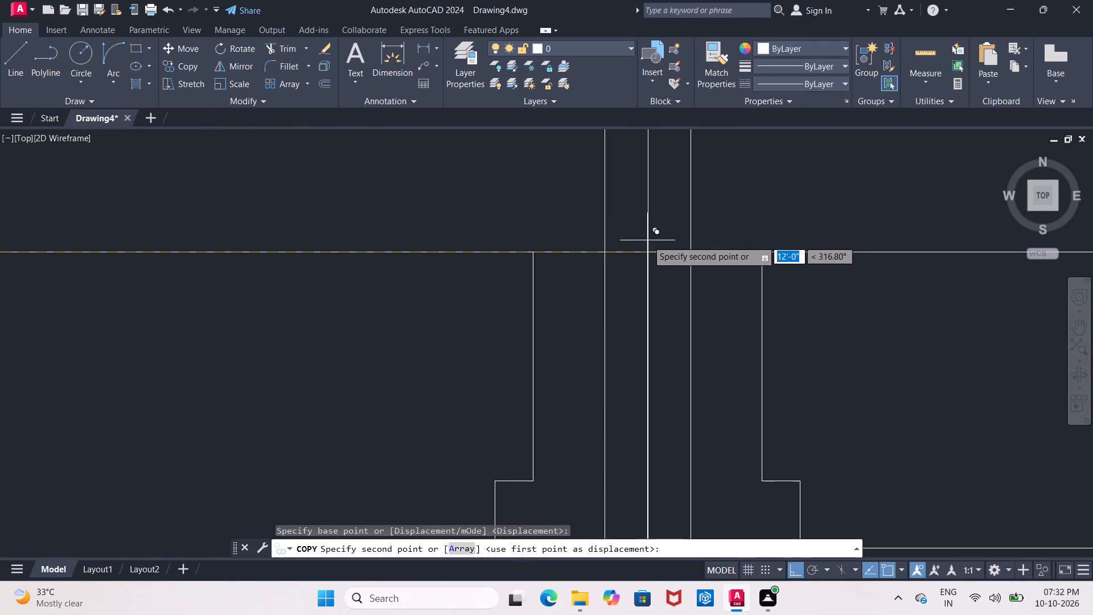
{"action": "left_click", "coordinate": [649, 251]}
{"action": "scroll", "coordinate": [649, 251], "scroll_direction": "down", "scroll_amount": 2}
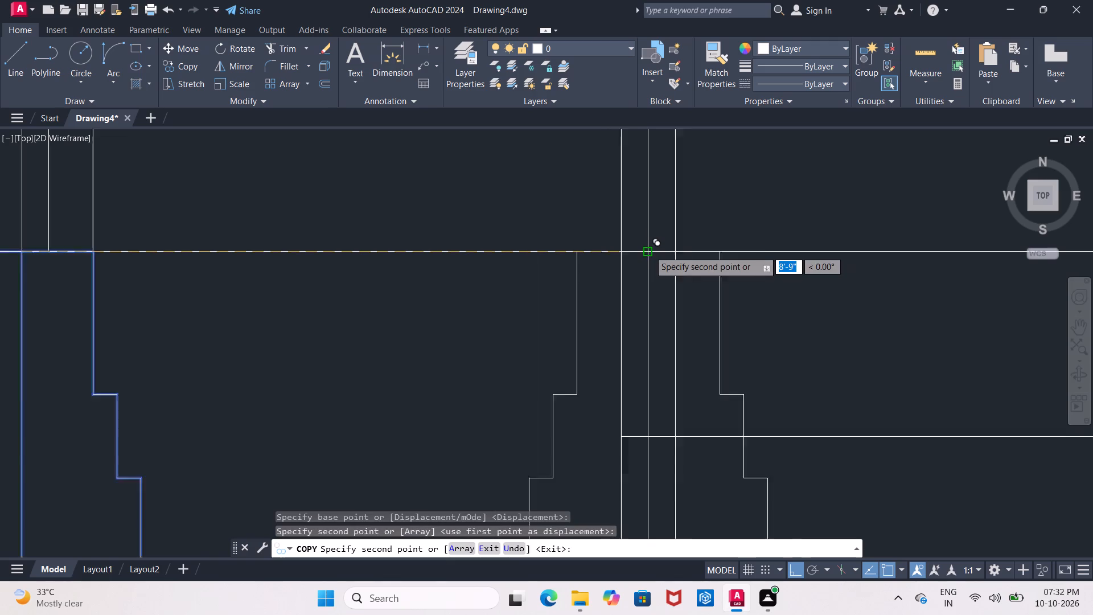
{"action": "scroll", "coordinate": [649, 251], "scroll_direction": "down", "scroll_amount": 1}
{"action": "middle_click_drag", "start_coordinate": [649, 251], "coordinate": [447, 238]}
{"action": "middle_click_drag", "start_coordinate": [641, 240], "coordinate": [563, 241]}
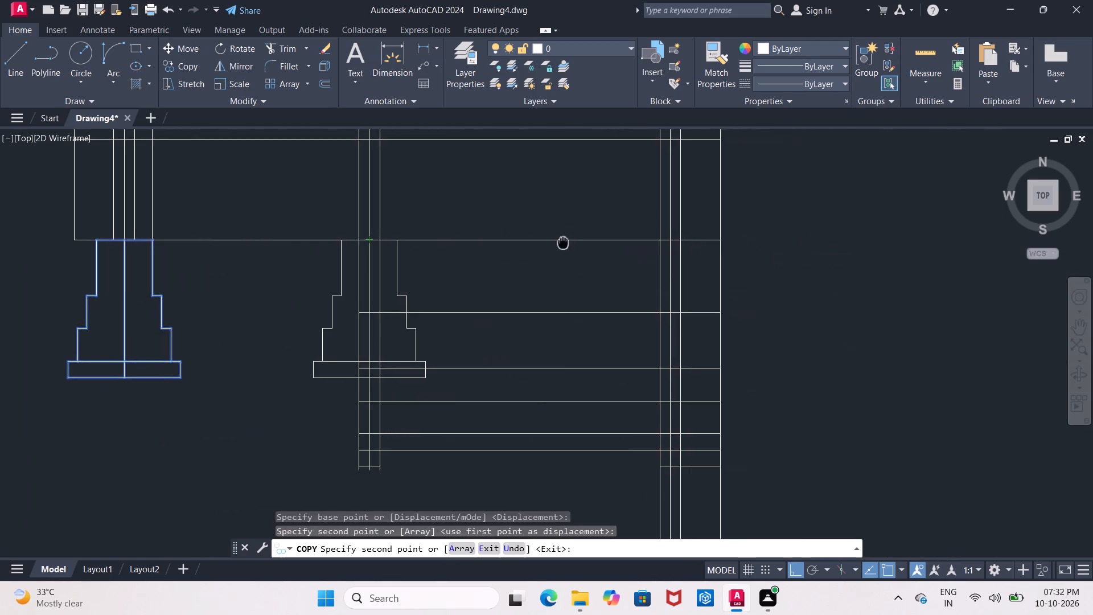
{"action": "scroll", "coordinate": [620, 240], "scroll_direction": "up", "scroll_amount": 2}
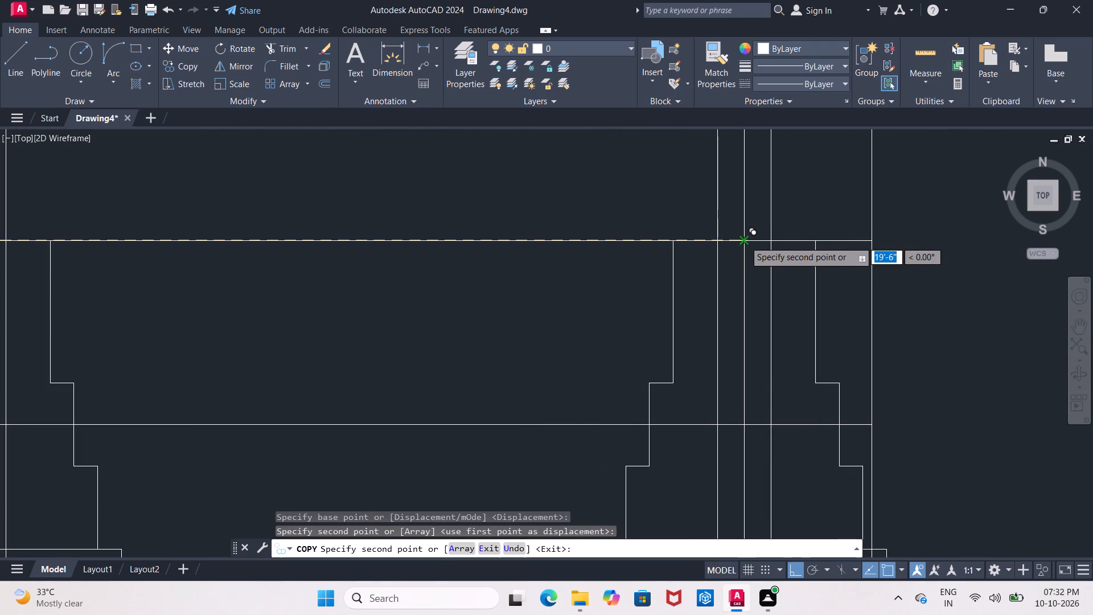
{"action": "left_click", "coordinate": [745, 241]}
{"action": "scroll", "coordinate": [745, 241], "scroll_direction": "down", "scroll_amount": 2}
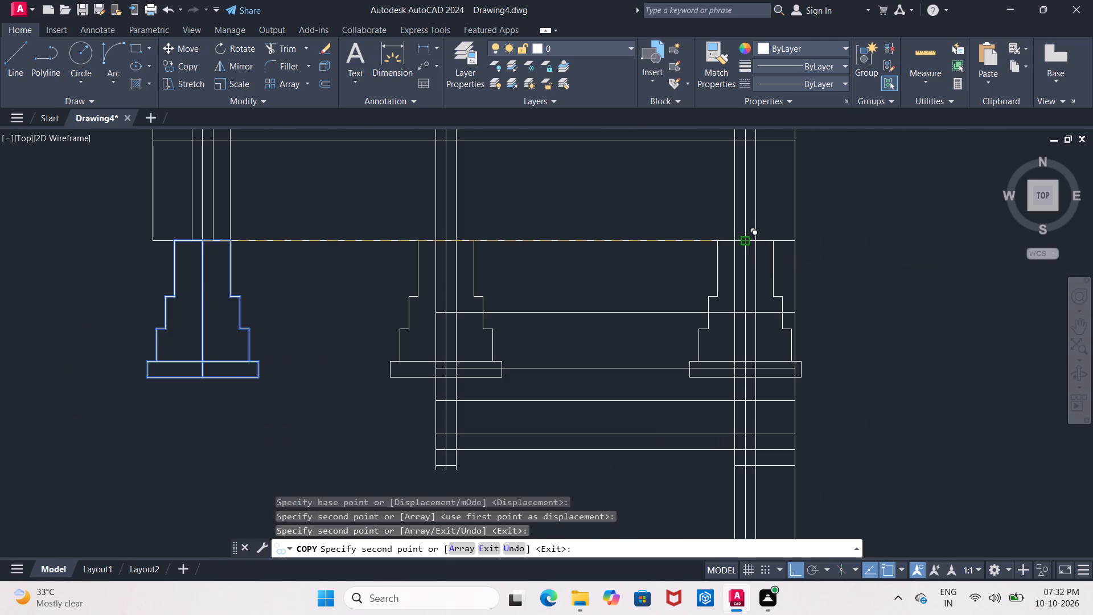
{"action": "key", "text": "Escape"}
Erase the six leftover horizontal construction lines crossing and lying below the second and third foundations.
{"action": "scroll", "coordinate": [668, 252], "scroll_direction": "down", "scroll_amount": 3}
{"action": "scroll", "coordinate": [516, 294], "scroll_direction": "up", "scroll_amount": 1}
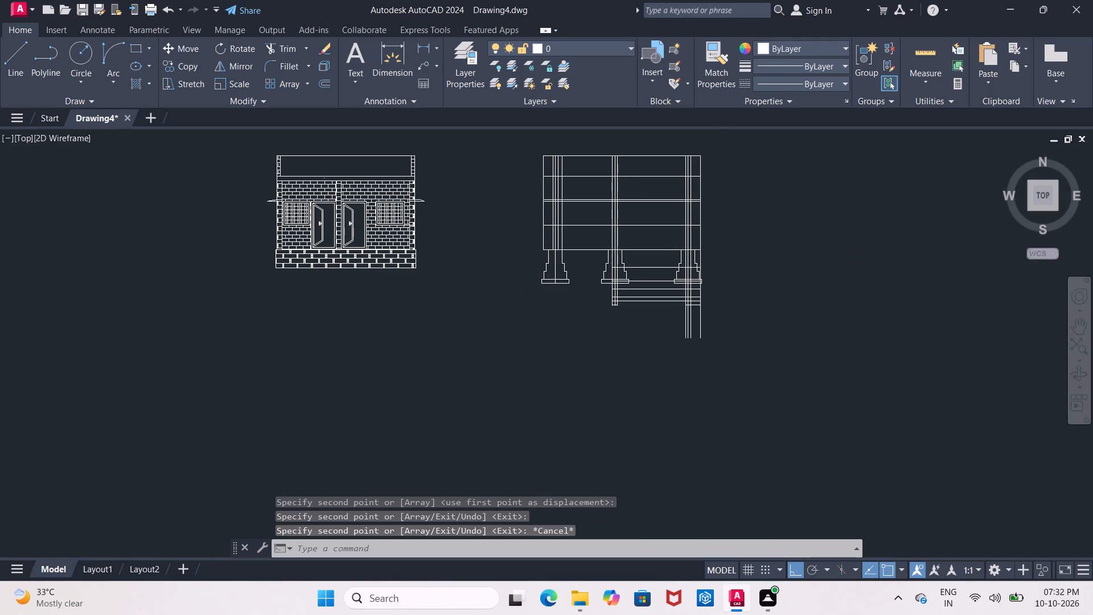
{"action": "middle_click_drag", "start_coordinate": [516, 294], "coordinate": [435, 297]}
{"action": "scroll", "coordinate": [478, 297], "scroll_direction": "up", "scroll_amount": 1}
{"action": "middle_click_drag", "start_coordinate": [478, 297], "coordinate": [444, 296]}
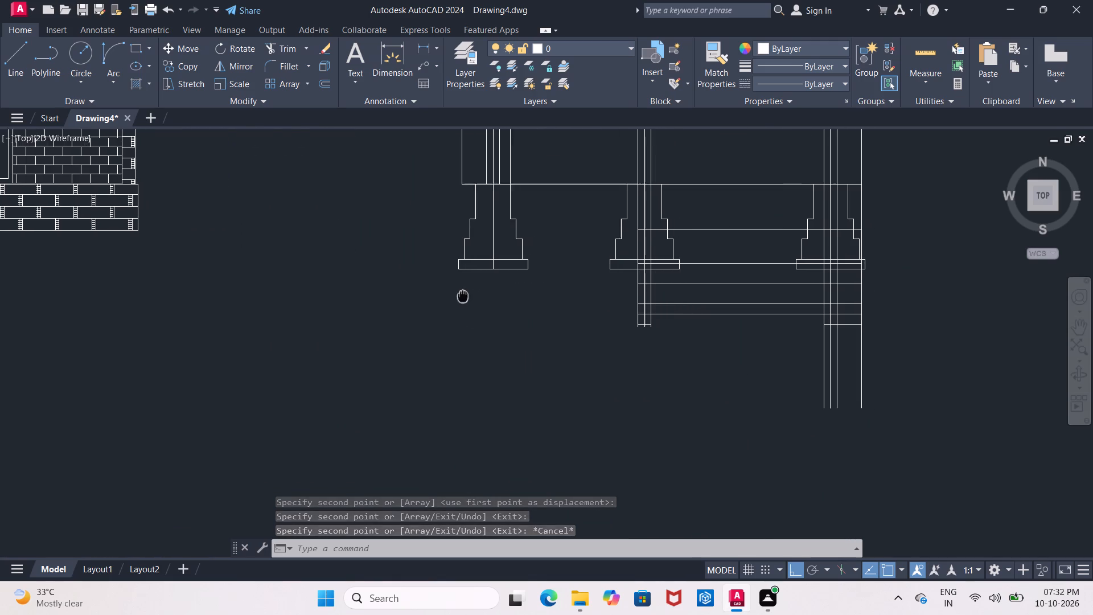
{"action": "middle_click_drag", "start_coordinate": [444, 296], "coordinate": [425, 296]}
{"action": "middle_click_drag", "start_coordinate": [663, 237], "coordinate": [640, 240]}
{"action": "left_click", "coordinate": [646, 233]}
{"action": "left_click", "coordinate": [654, 264]}
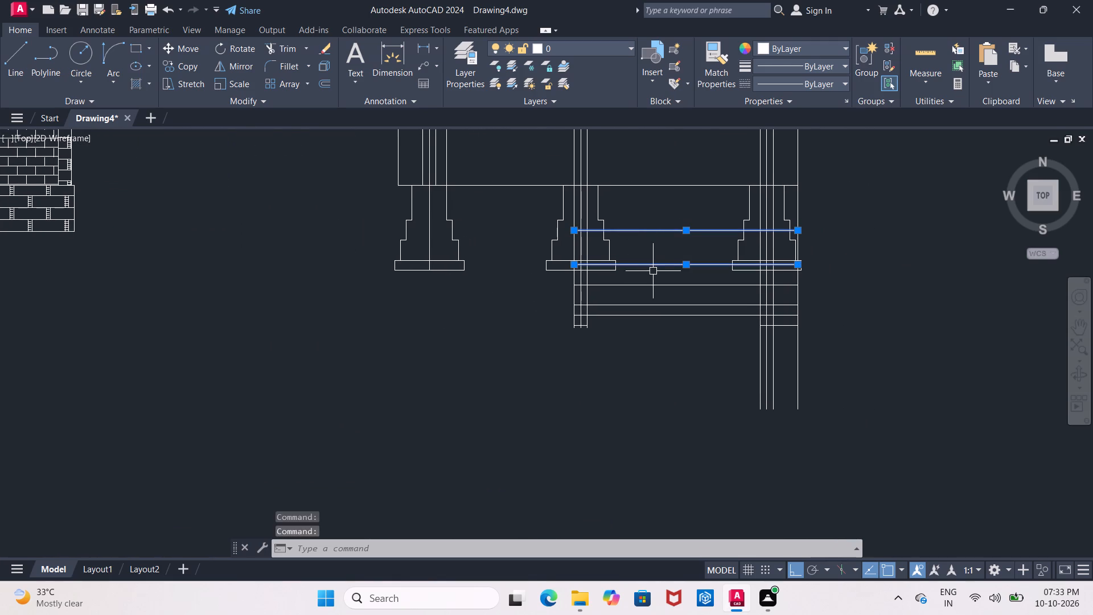
{"action": "left_click", "coordinate": [650, 284]}
{"action": "left_click", "coordinate": [644, 304]}
{"action": "left_click", "coordinate": [642, 315]}
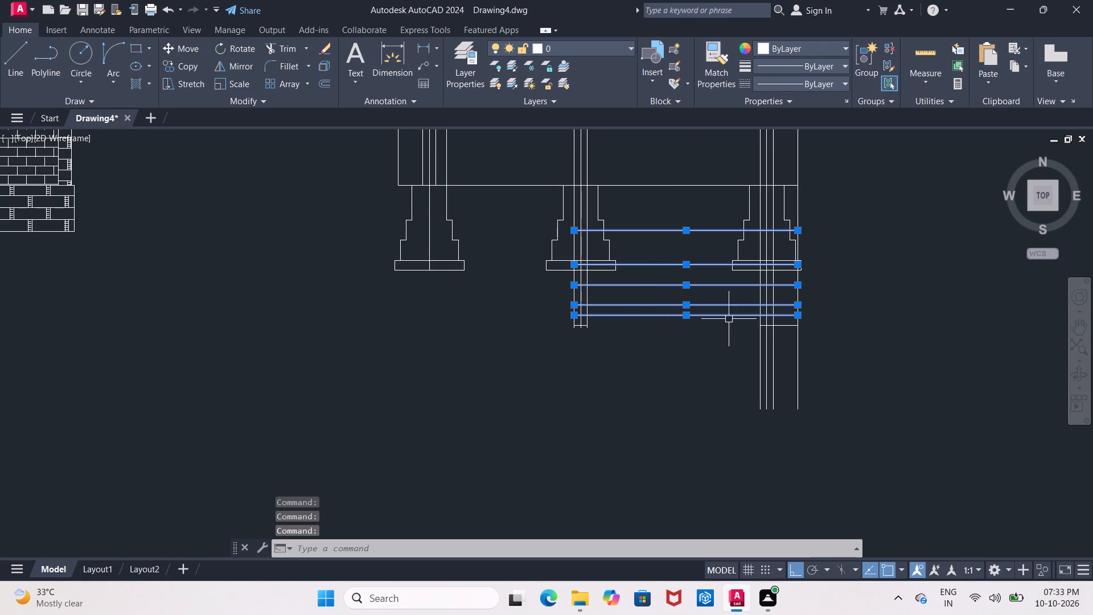
{"action": "left_click", "coordinate": [791, 324]}
{"action": "key", "text": "Delete"}
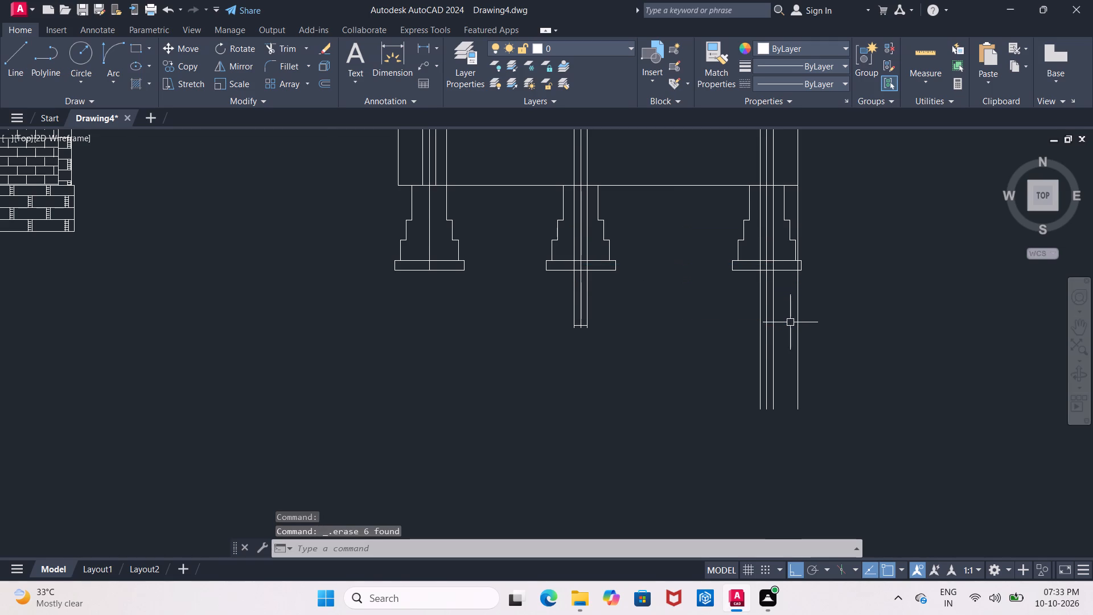
{"action": "key", "text": "Escape"}
Trim the second wall's three verticals out of its stepped foundation and base, and clear their remnants below the base.
{"action": "type", "text": "tr"}
{"action": "key", "text": "Return"}
{"action": "key", "text": "Return"}
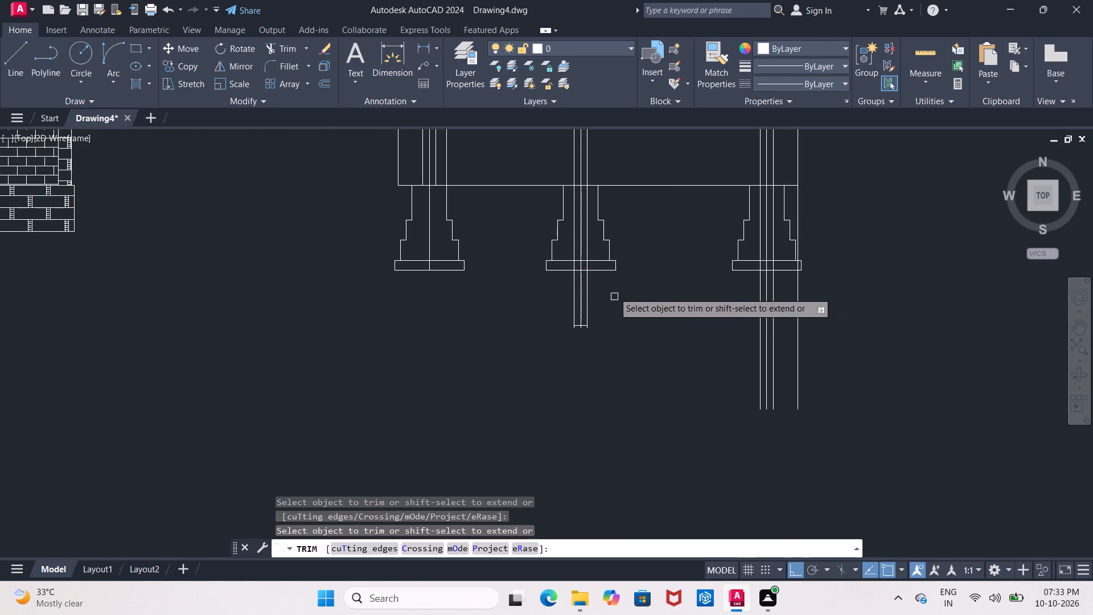
{"action": "scroll", "coordinate": [581, 212], "scroll_direction": "up", "scroll_amount": 2}
{"action": "left_click_drag", "start_coordinate": [549, 178], "coordinate": [595, 212]}
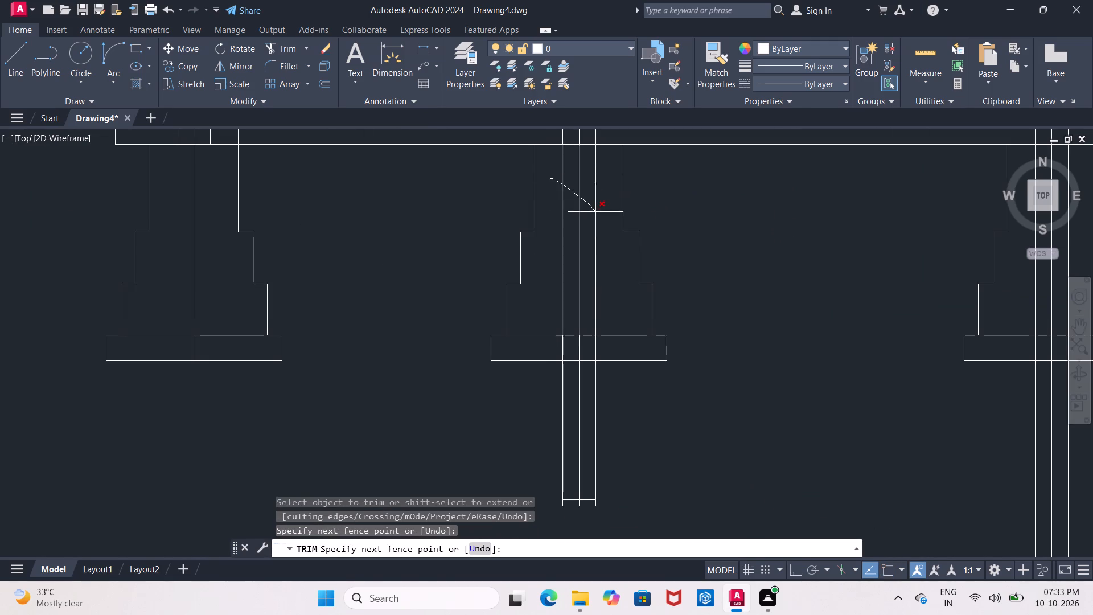
{"action": "left_click_drag", "start_coordinate": [595, 212], "coordinate": [599, 219]}
{"action": "left_click_drag", "start_coordinate": [536, 343], "coordinate": [578, 352]}
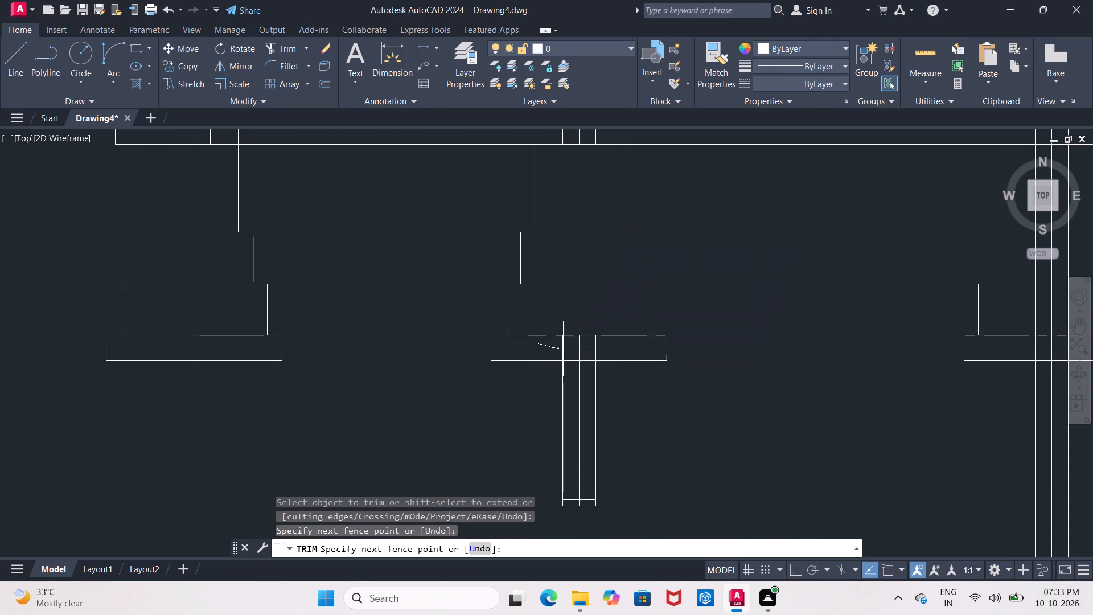
{"action": "left_click_drag", "start_coordinate": [578, 352], "coordinate": [622, 352]}
{"action": "left_click_drag", "start_coordinate": [507, 396], "coordinate": [666, 419]}
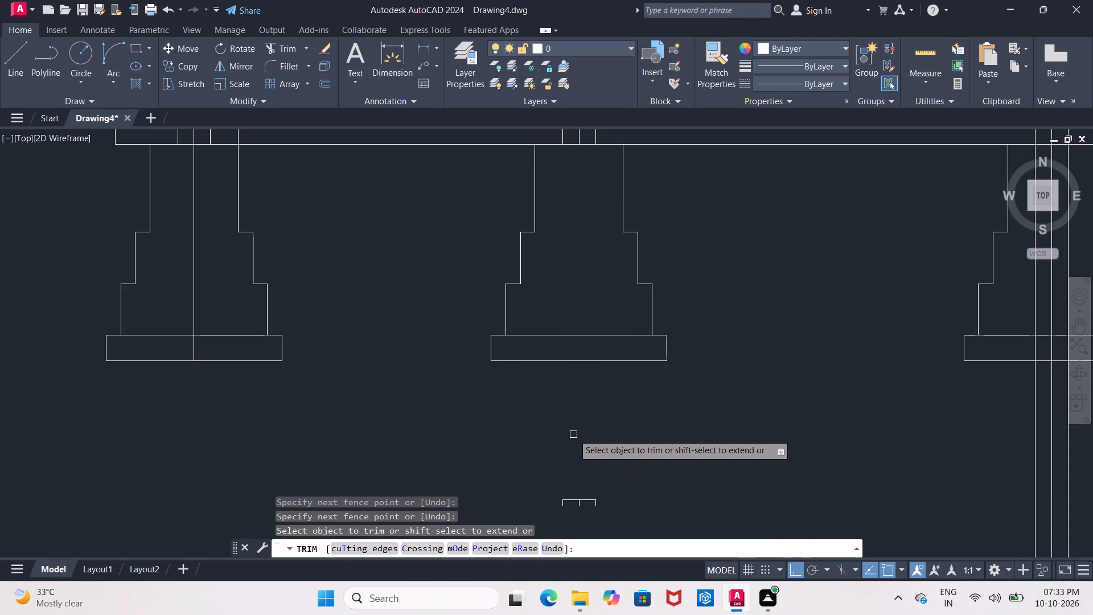
{"action": "middle_click_drag", "start_coordinate": [573, 434], "coordinate": [605, 335]}
{"action": "left_click_drag", "start_coordinate": [571, 376], "coordinate": [653, 408]}
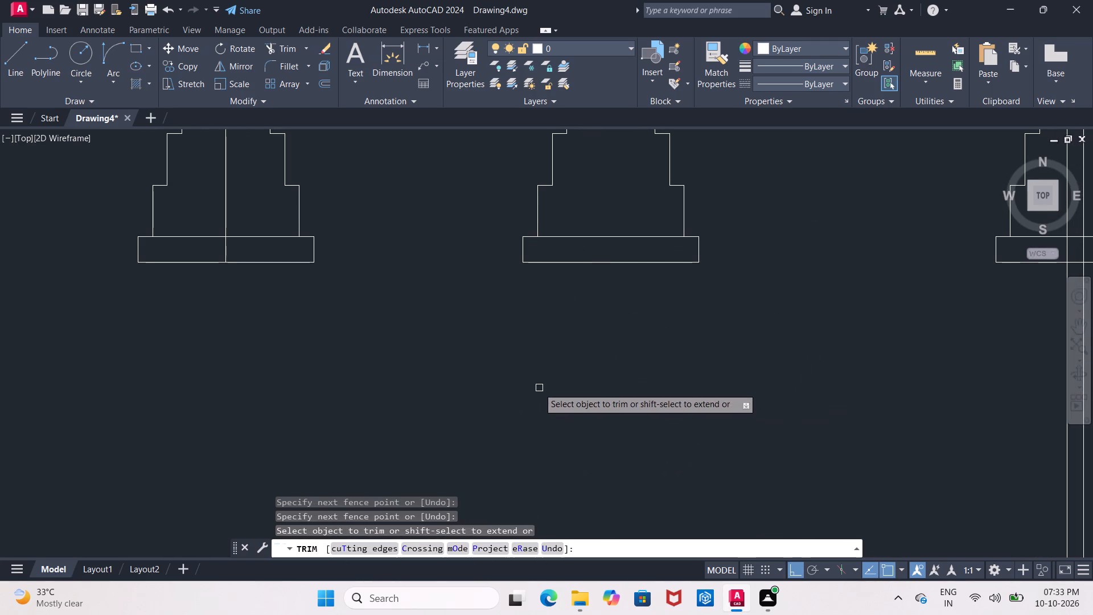
{"action": "left_click_drag", "start_coordinate": [538, 387], "coordinate": [658, 410]}
{"action": "left_click_drag", "start_coordinate": [639, 400], "coordinate": [589, 404]}
{"action": "left_click_drag", "start_coordinate": [590, 396], "coordinate": [608, 404]}
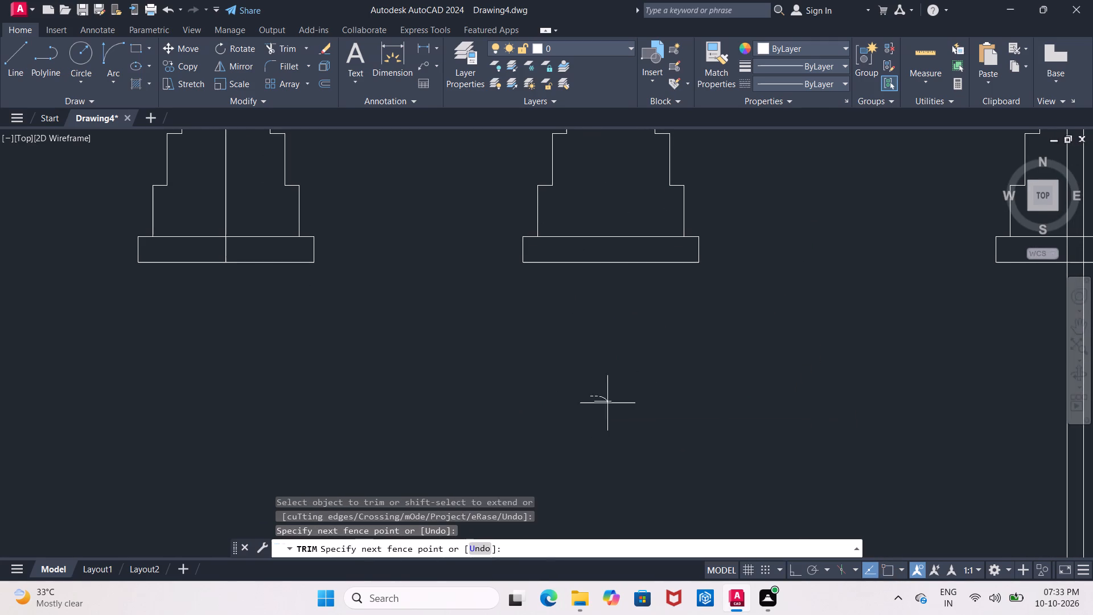
{"action": "left_click_drag", "start_coordinate": [608, 404], "coordinate": [609, 407]}
Trim the third wall's three verticals out of its stepped foundation and base, and remove their continuations below the base.
{"action": "scroll", "coordinate": [613, 400], "scroll_direction": "down", "scroll_amount": 2}
{"action": "middle_click_drag", "start_coordinate": [613, 400], "coordinate": [426, 404]}
{"action": "scroll", "coordinate": [628, 274], "scroll_direction": "up", "scroll_amount": 2}
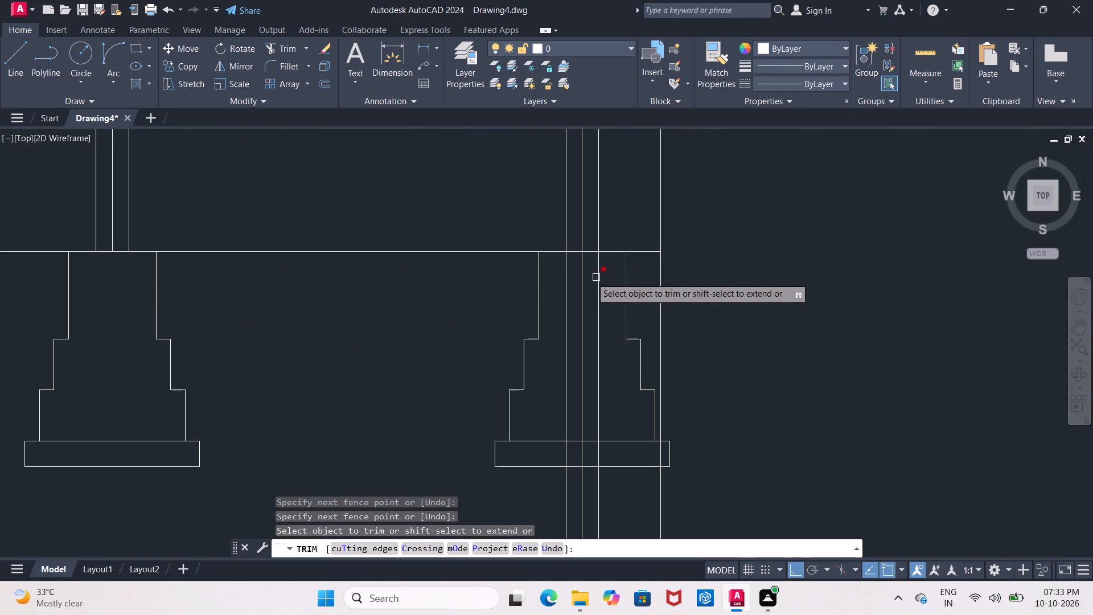
{"action": "left_click_drag", "start_coordinate": [557, 269], "coordinate": [598, 271]}
{"action": "left_click_drag", "start_coordinate": [609, 278], "coordinate": [586, 282]}
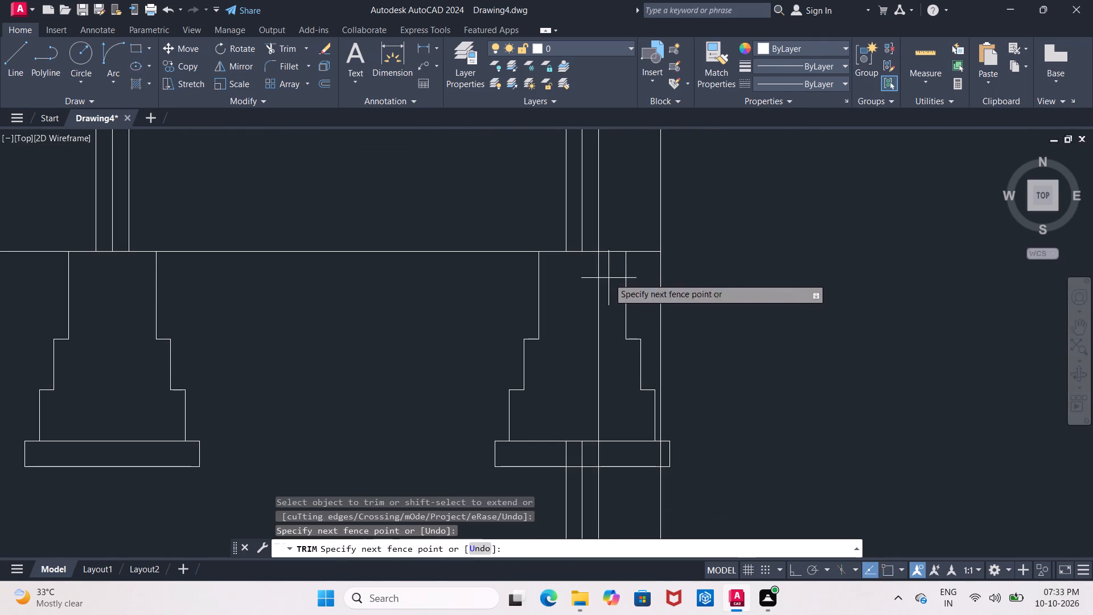
{"action": "left_click_drag", "start_coordinate": [586, 282], "coordinate": [560, 286]}
{"action": "scroll", "coordinate": [590, 337], "scroll_direction": "up", "scroll_amount": 1}
{"action": "middle_click_drag", "start_coordinate": [590, 337], "coordinate": [602, 230]}
{"action": "left_click_drag", "start_coordinate": [524, 407], "coordinate": [641, 412]}
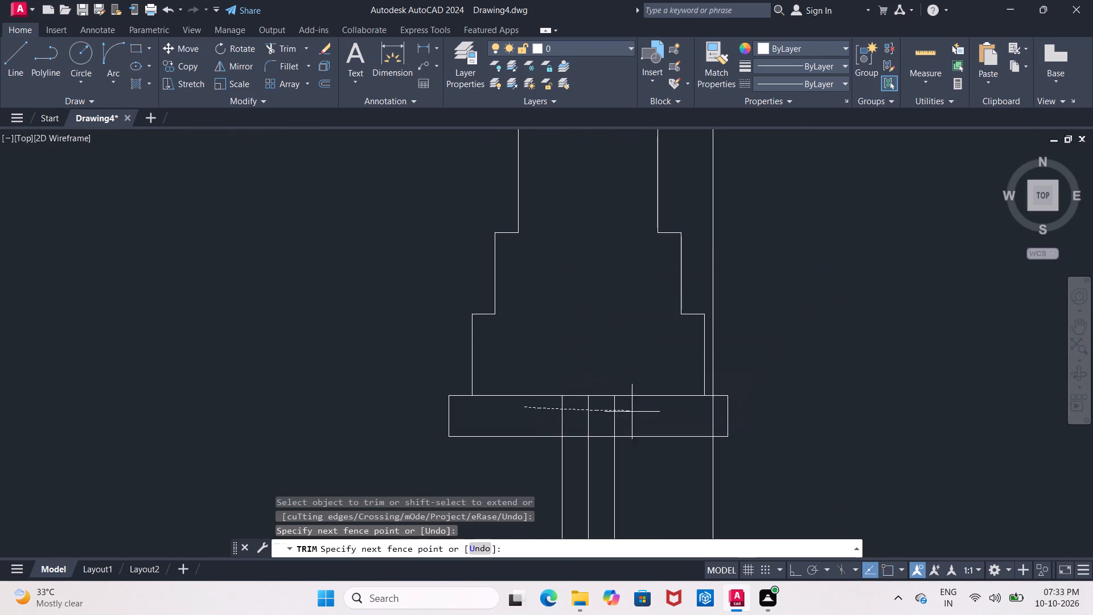
{"action": "left_click_drag", "start_coordinate": [641, 412], "coordinate": [656, 412]}
{"action": "middle_click_drag", "start_coordinate": [656, 410], "coordinate": [651, 282]}
{"action": "left_click_drag", "start_coordinate": [471, 384], "coordinate": [638, 383]}
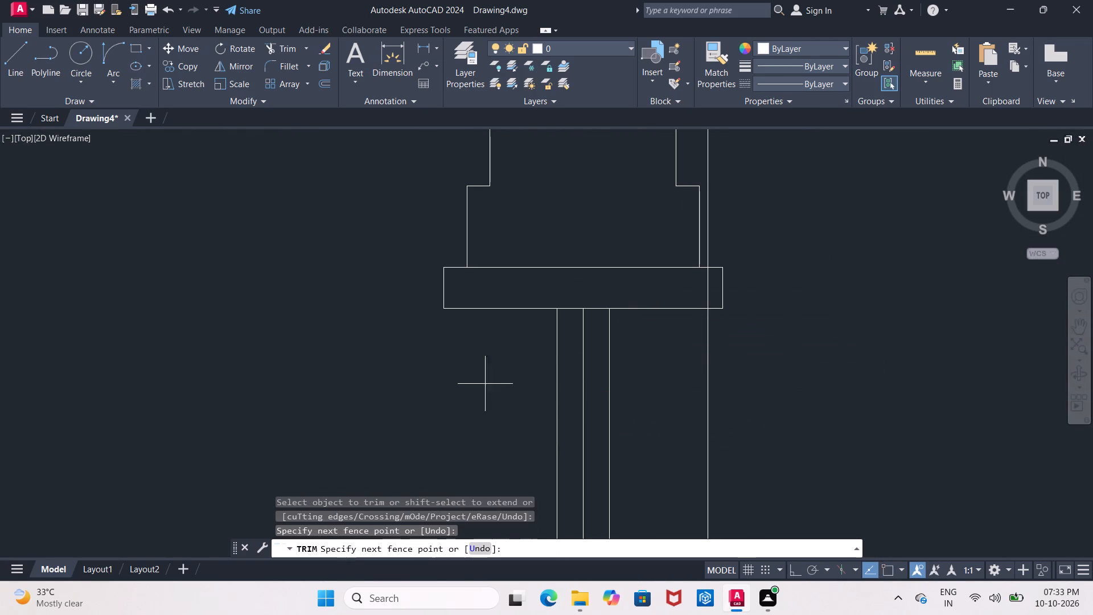
{"action": "left_click_drag", "start_coordinate": [638, 383], "coordinate": [662, 383]}
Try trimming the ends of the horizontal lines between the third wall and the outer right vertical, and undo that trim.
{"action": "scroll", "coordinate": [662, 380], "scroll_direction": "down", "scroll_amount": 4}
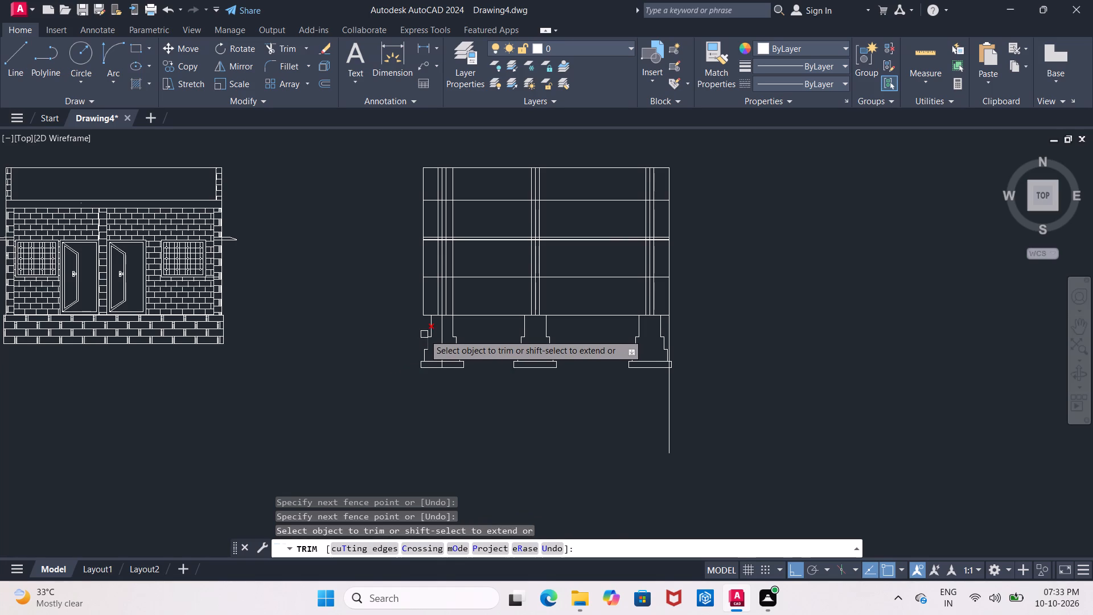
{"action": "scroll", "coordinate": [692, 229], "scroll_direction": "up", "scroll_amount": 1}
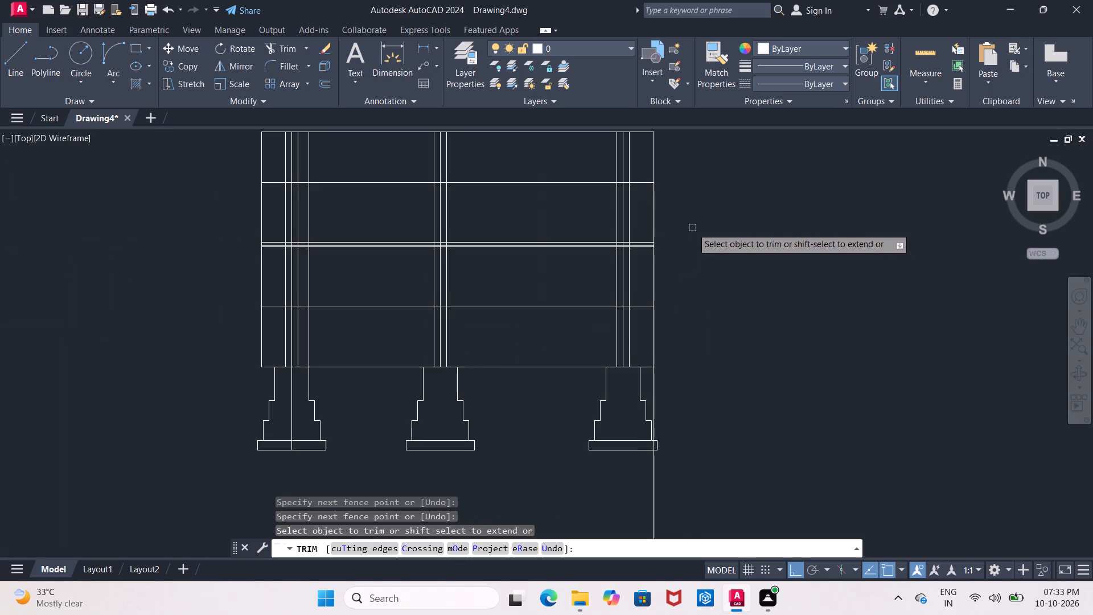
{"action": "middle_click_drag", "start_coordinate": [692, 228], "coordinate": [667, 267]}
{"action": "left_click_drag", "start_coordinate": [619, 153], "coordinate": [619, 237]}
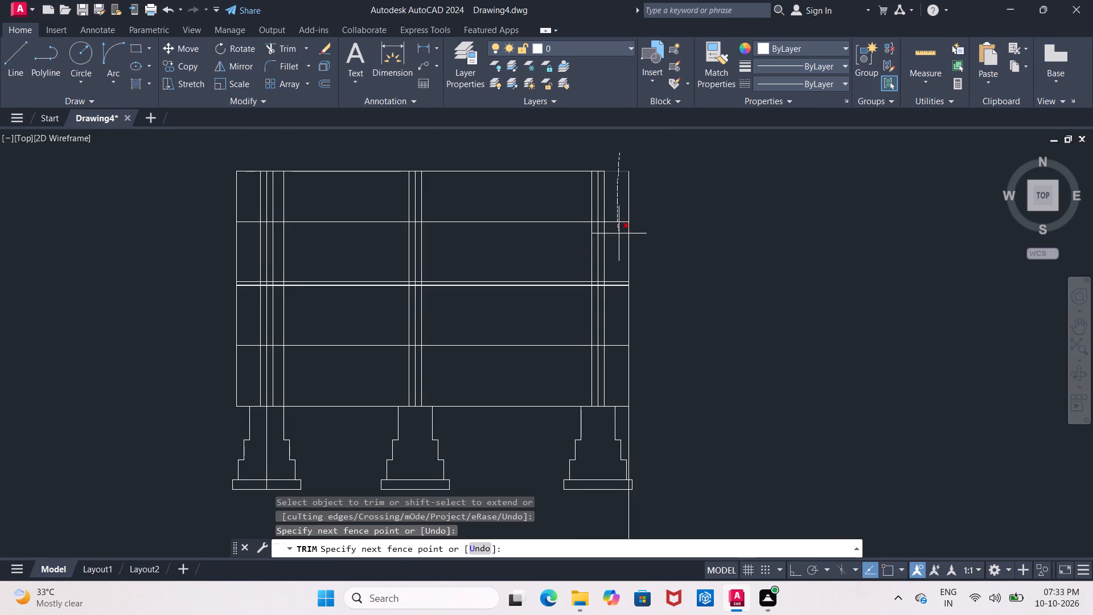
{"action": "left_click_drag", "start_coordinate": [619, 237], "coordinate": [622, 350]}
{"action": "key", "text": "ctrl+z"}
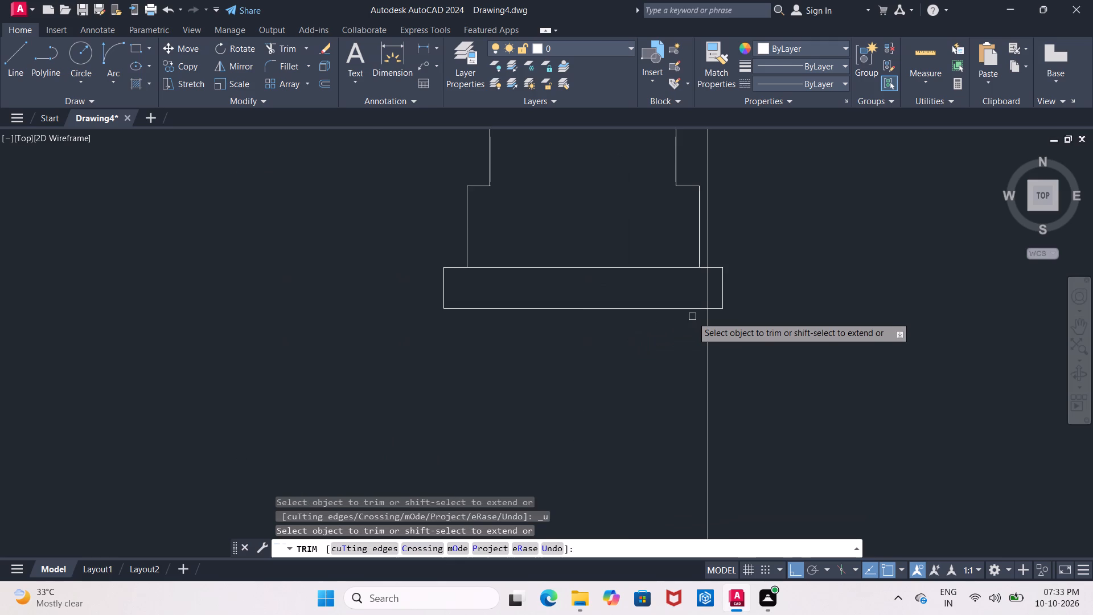
Trim away the outer right vertical down to the third foundation's base, and the ground line's end beyond that foundation.
{"action": "scroll", "coordinate": [695, 316], "scroll_direction": "down", "scroll_amount": 5}
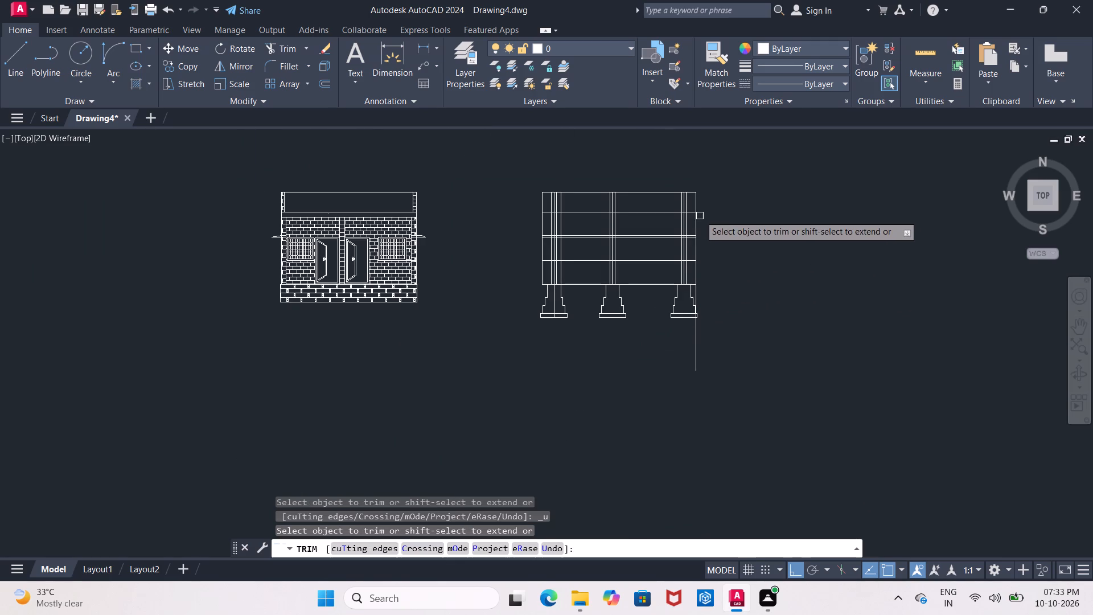
{"action": "middle_click_drag", "start_coordinate": [700, 215], "coordinate": [676, 247]}
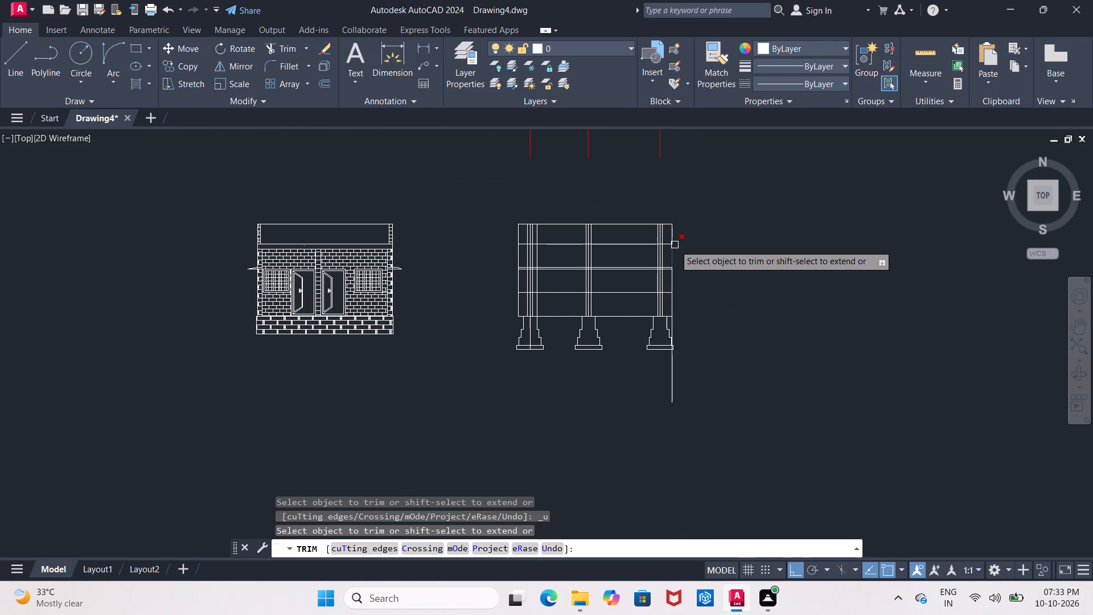
{"action": "scroll", "coordinate": [675, 245], "scroll_direction": "up", "scroll_amount": 2}
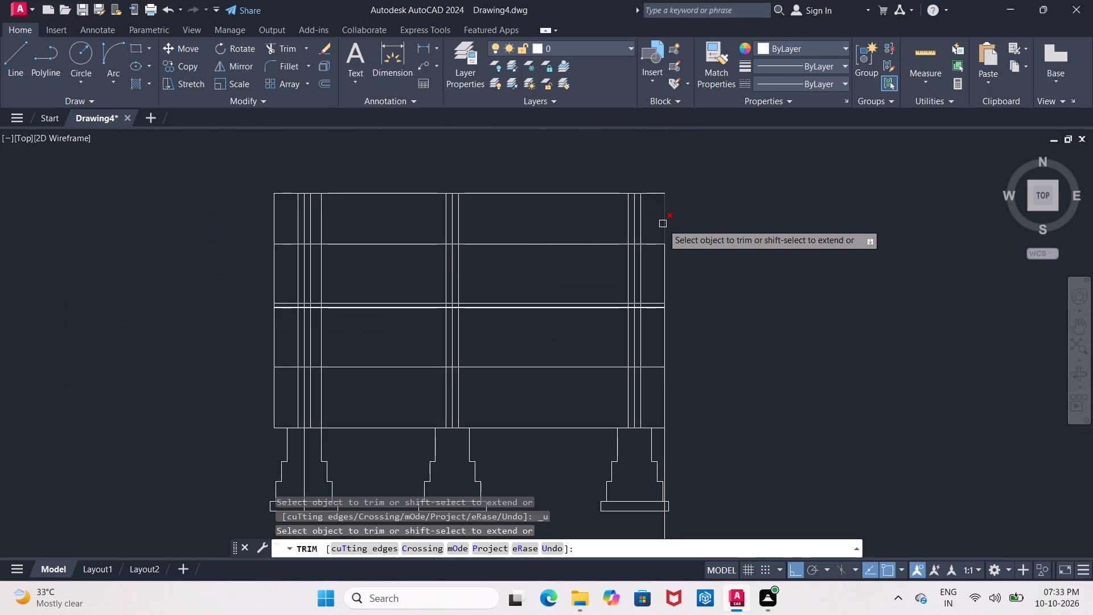
{"action": "left_click", "coordinate": [665, 223]}
{"action": "left_click", "coordinate": [667, 260]}
{"action": "left_click", "coordinate": [664, 329]}
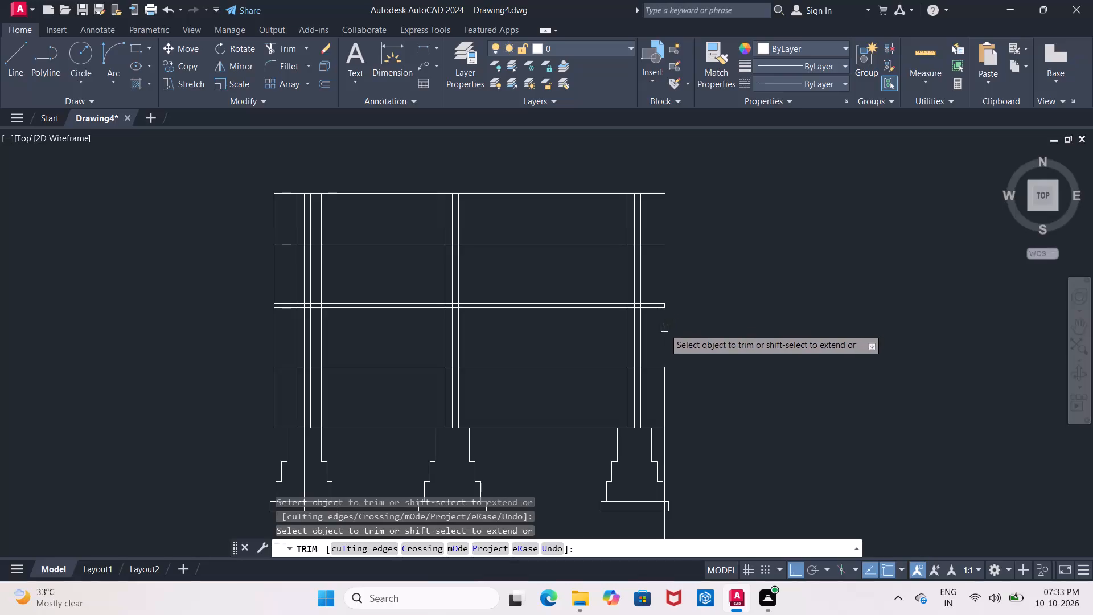
{"action": "left_click", "coordinate": [662, 400]}
{"action": "middle_click_drag", "start_coordinate": [664, 399], "coordinate": [665, 238]}
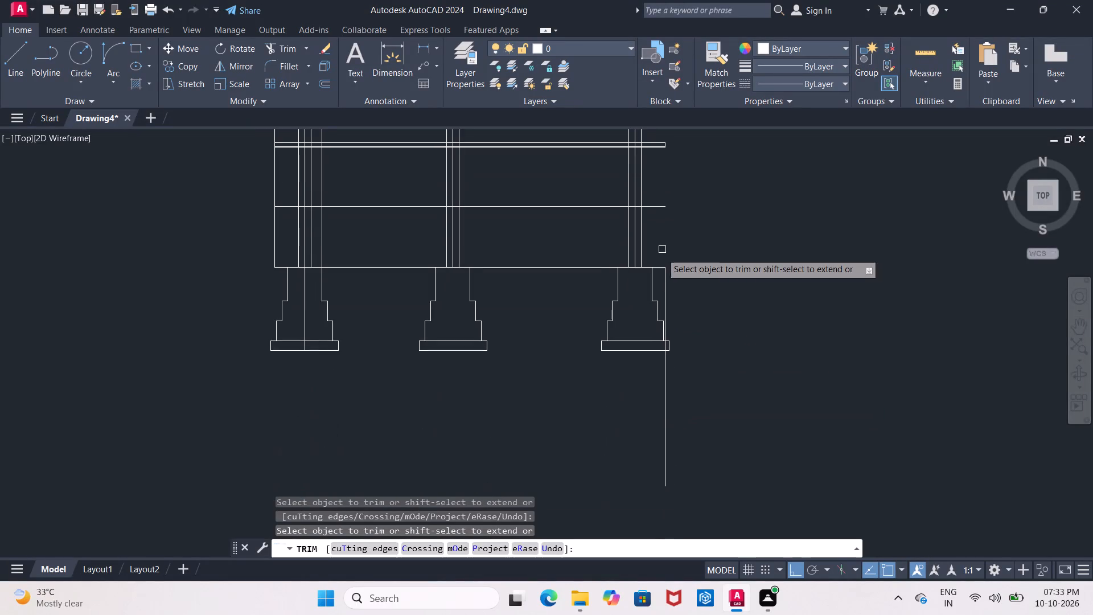
{"action": "left_click", "coordinate": [667, 286]}
{"action": "left_click", "coordinate": [664, 268]}
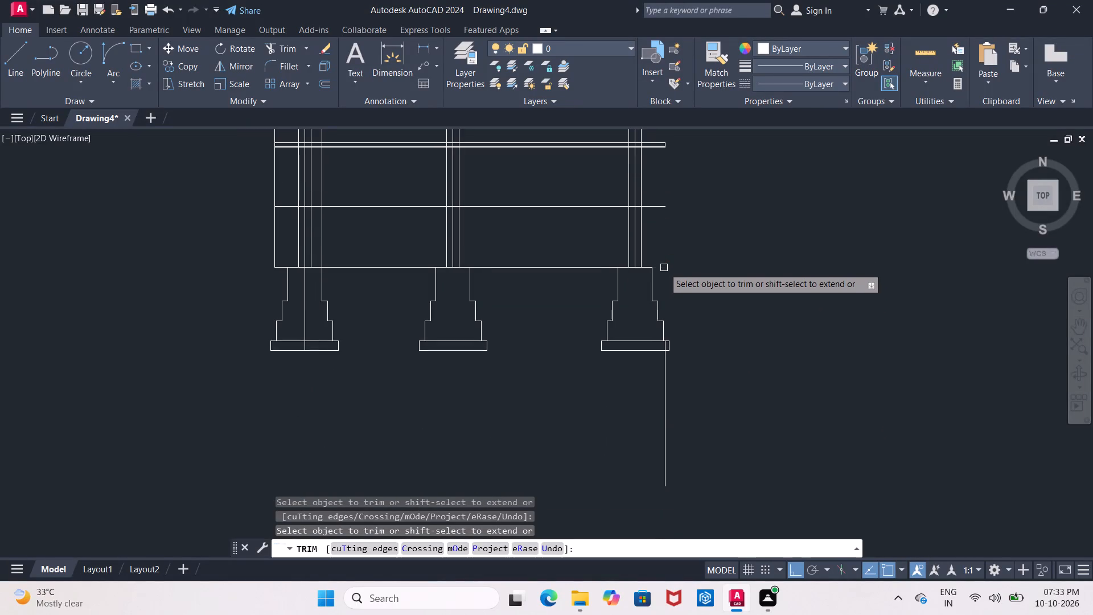
Trim the overhanging ends of the lower horizontal and the closely spaced middle horizontals beyond the third wall.
{"action": "left_click_drag", "start_coordinate": [655, 205], "coordinate": [656, 233]}
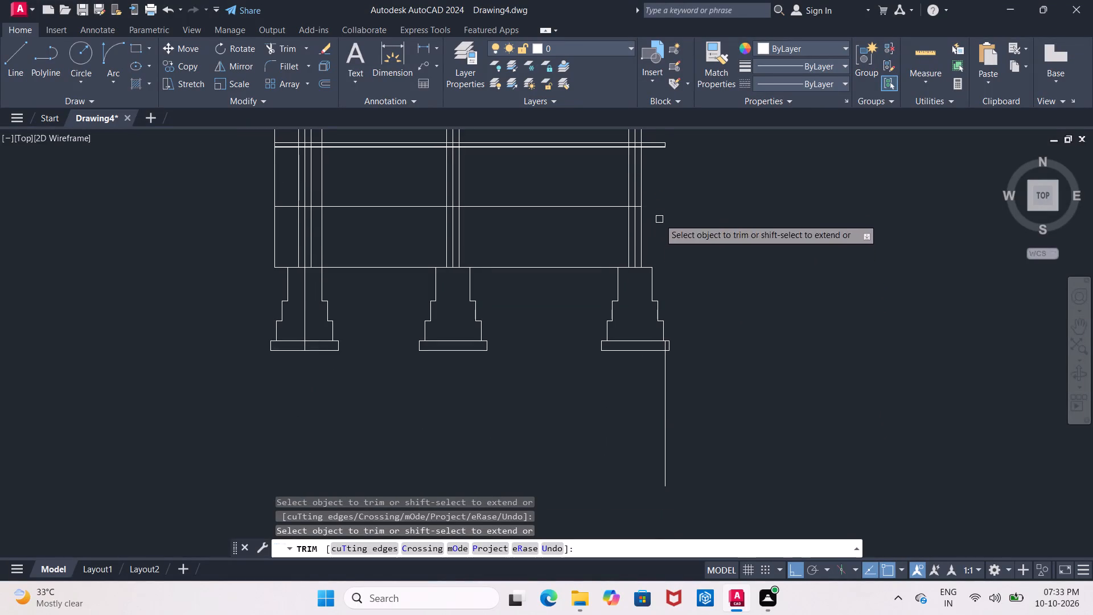
{"action": "middle_click_drag", "start_coordinate": [659, 219], "coordinate": [658, 331]}
{"action": "left_click_drag", "start_coordinate": [656, 225], "coordinate": [654, 275]}
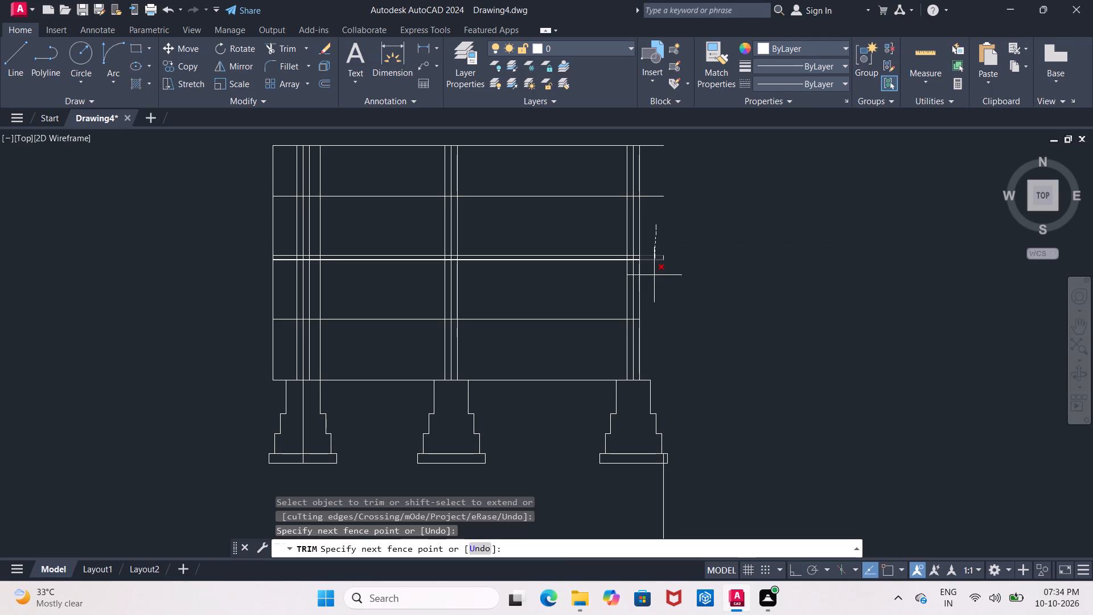
{"action": "left_click_drag", "start_coordinate": [654, 275], "coordinate": [654, 278]}
{"action": "middle_click_drag", "start_coordinate": [654, 278], "coordinate": [633, 167]}
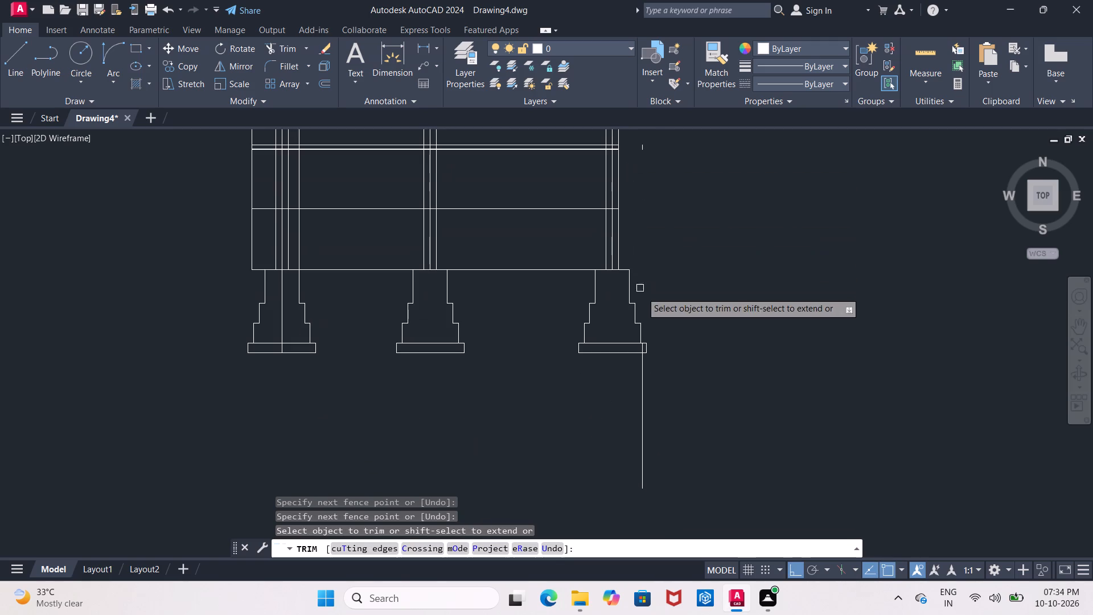
Remove the outer right vertical's remnants through and below the third foundation's base and its short leftover at the middle lines.
{"action": "scroll", "coordinate": [654, 344], "scroll_direction": "up", "scroll_amount": 2}
{"action": "middle_click_drag", "start_coordinate": [654, 344], "coordinate": [650, 284]}
{"action": "scroll", "coordinate": [654, 344], "scroll_direction": "up", "scroll_amount": 1}
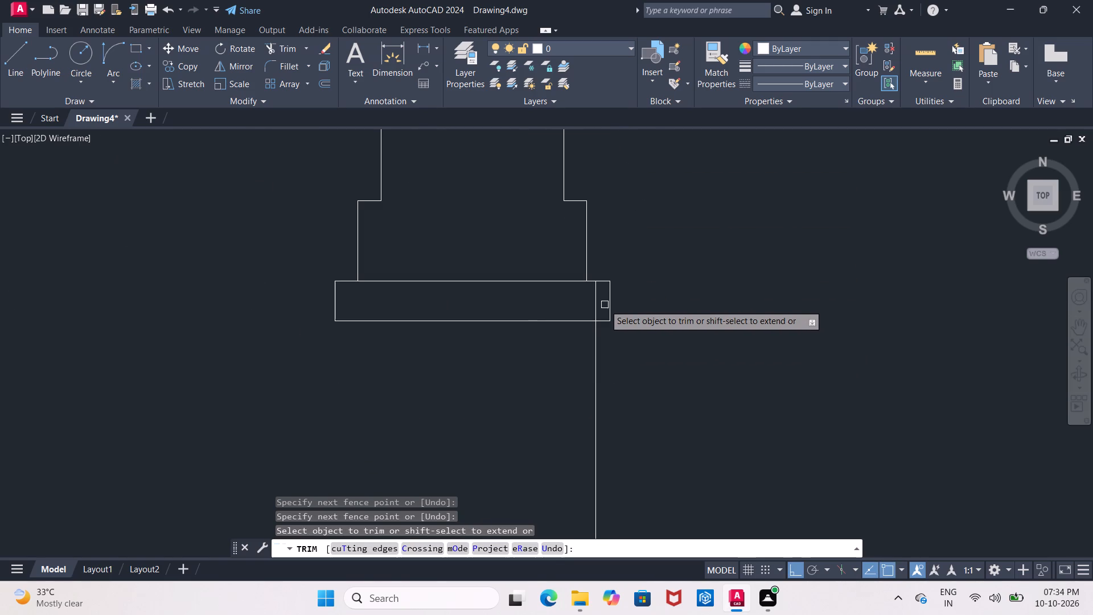
{"action": "left_click", "coordinate": [595, 306]}
{"action": "left_click", "coordinate": [597, 346]}
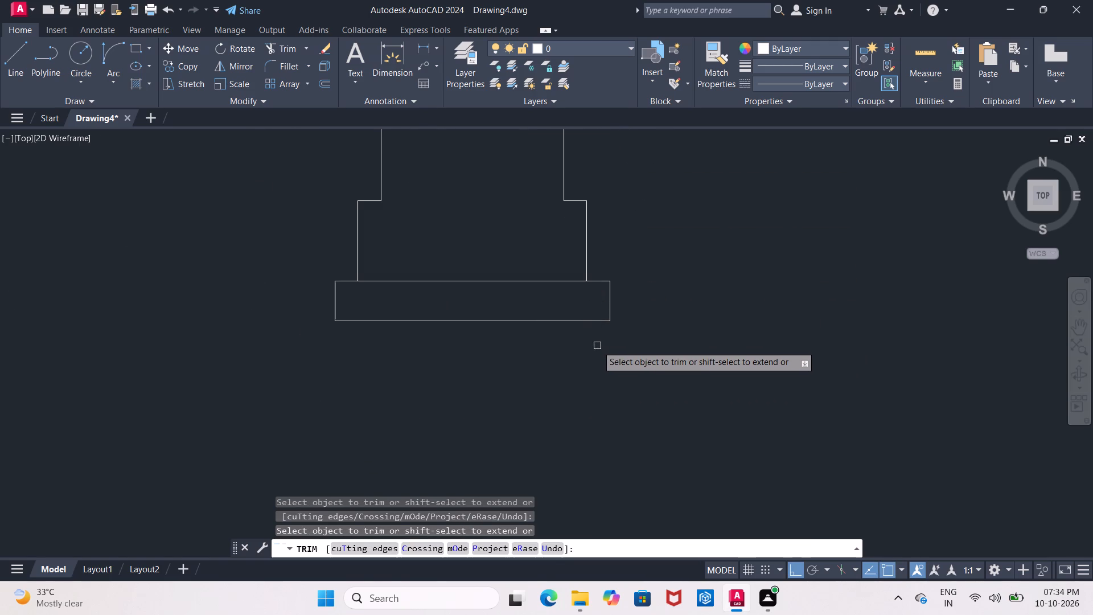
{"action": "scroll", "coordinate": [597, 346], "scroll_direction": "down", "scroll_amount": 4}
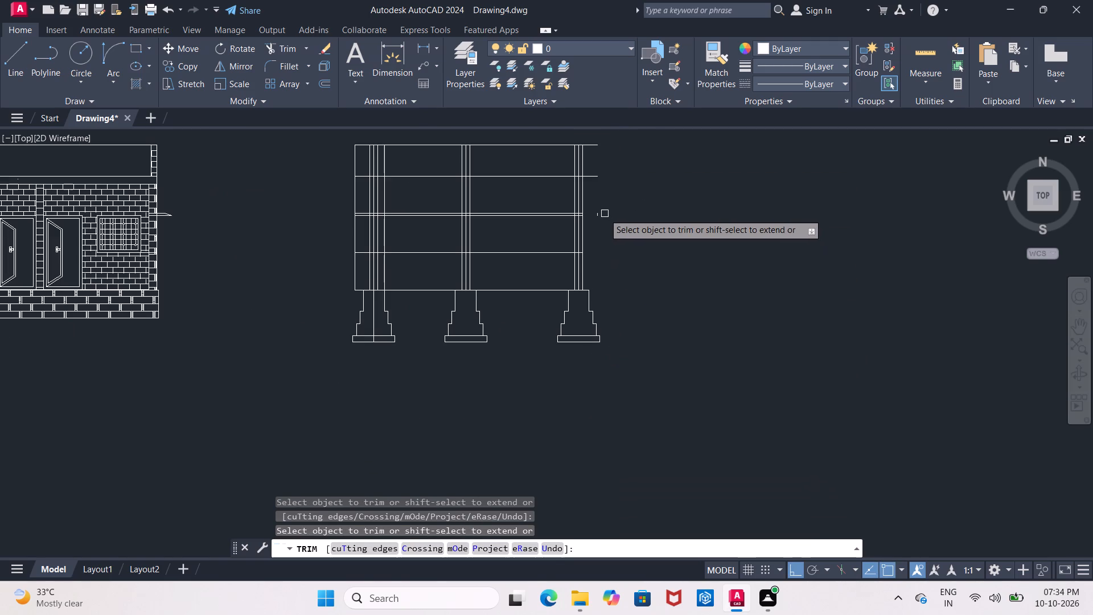
{"action": "left_click", "coordinate": [599, 216]}
Erase the extra vertical line just right of the first wall and the outer left vertical of the adjacent view.
{"action": "middle_click_drag", "start_coordinate": [654, 248], "coordinate": [735, 247]}
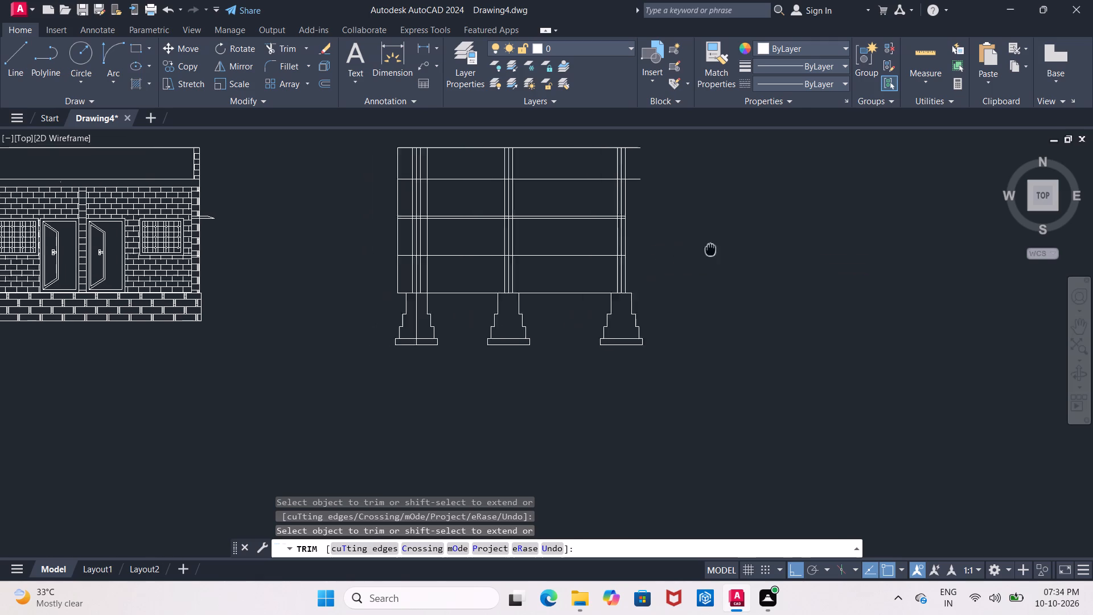
{"action": "middle_click_drag", "start_coordinate": [735, 247], "coordinate": [753, 243]}
{"action": "middle_click_drag", "start_coordinate": [502, 260], "coordinate": [541, 280]}
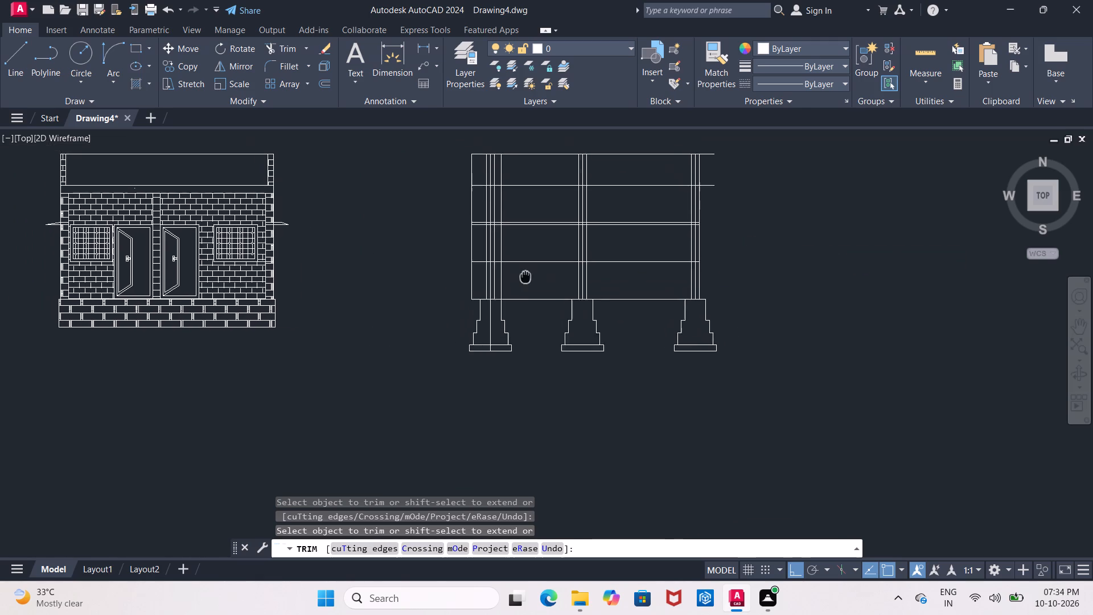
{"action": "middle_click_drag", "start_coordinate": [541, 280], "coordinate": [546, 281]}
{"action": "scroll", "coordinate": [539, 285], "scroll_direction": "up", "scroll_amount": 1}
{"action": "key", "text": "Escape"}
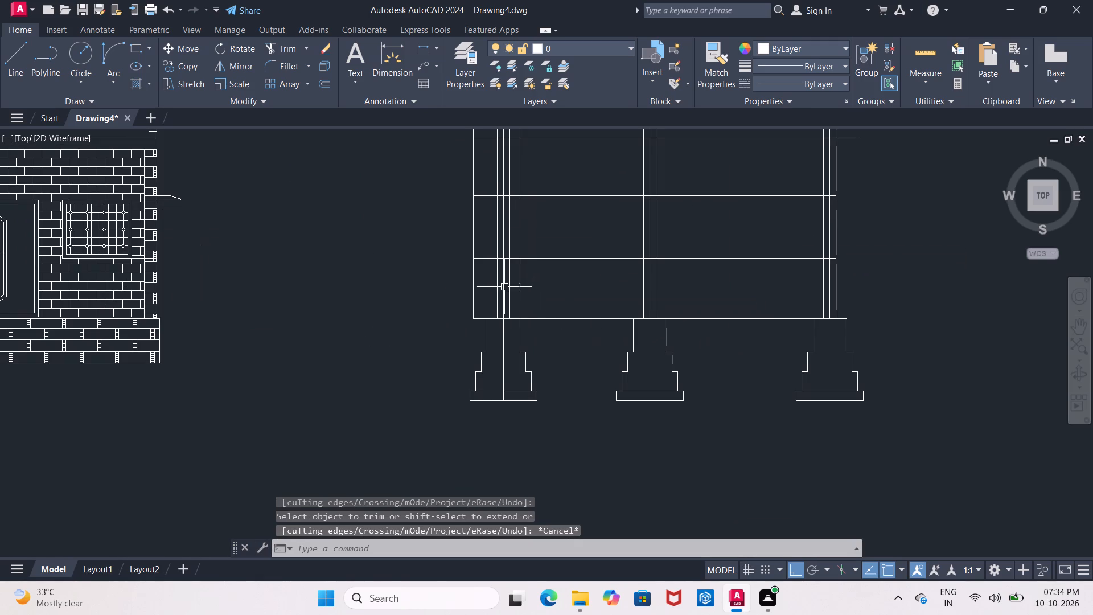
{"action": "left_click", "coordinate": [522, 289]}
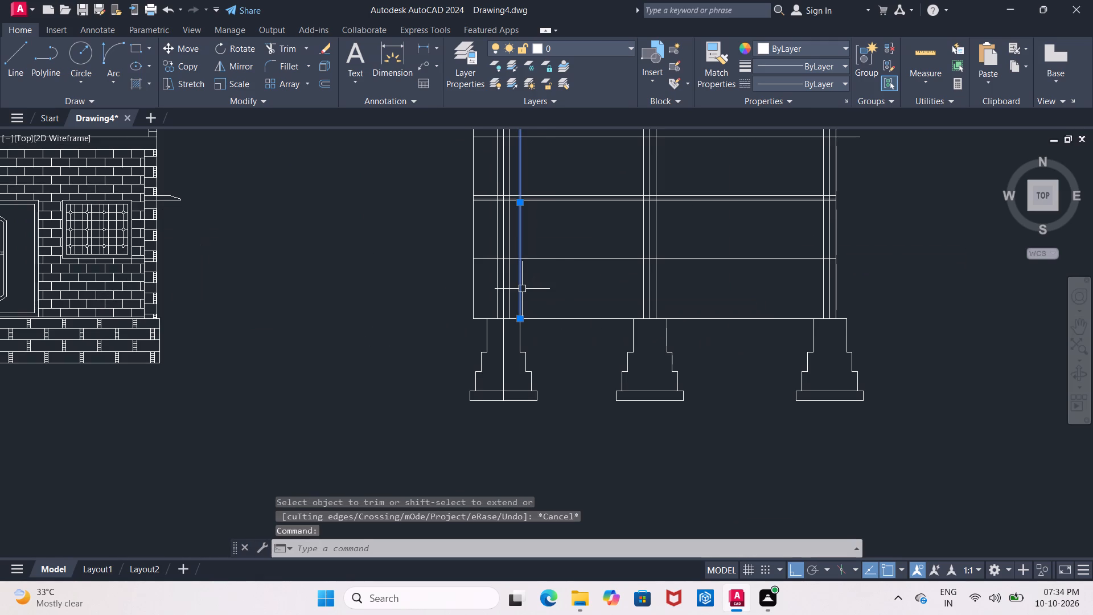
{"action": "key", "text": "Escape"}
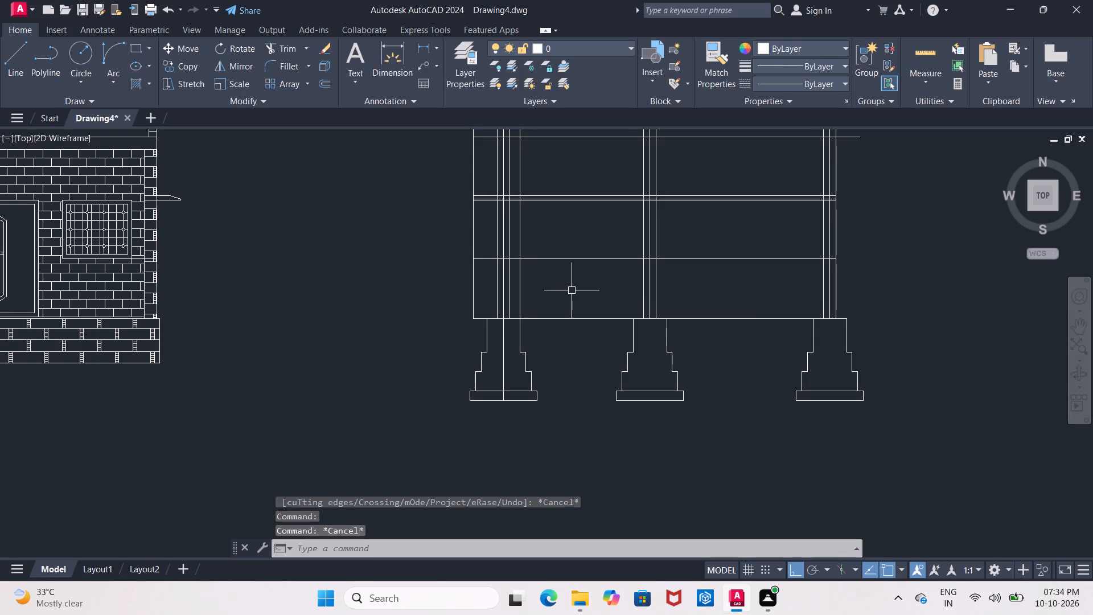
{"action": "scroll", "coordinate": [572, 290], "scroll_direction": "down", "scroll_amount": 1}
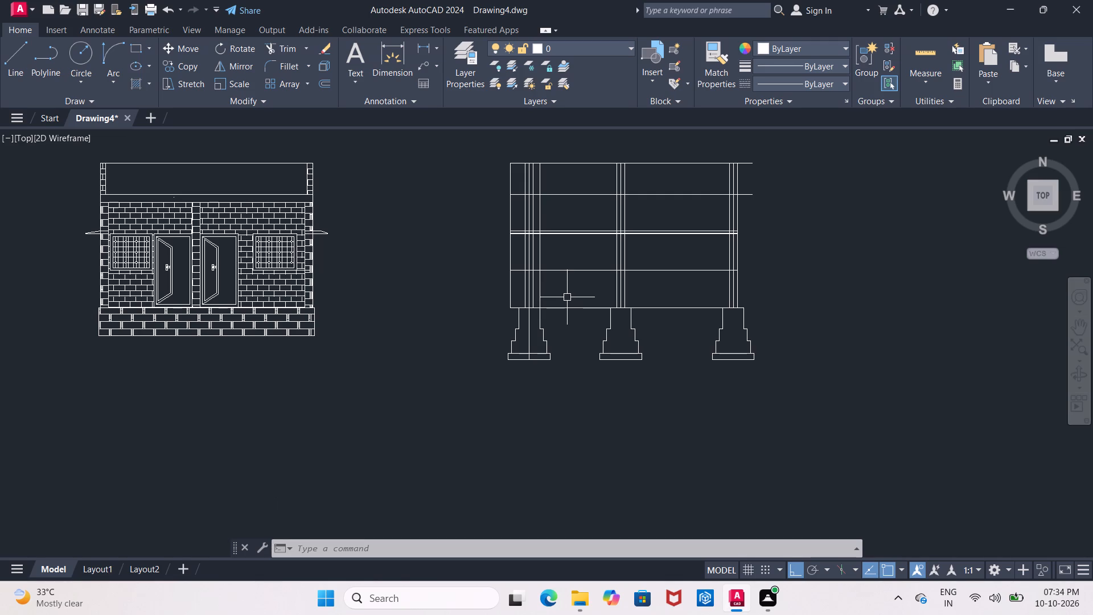
{"action": "scroll", "coordinate": [548, 300], "scroll_direction": "up", "scroll_amount": 1}
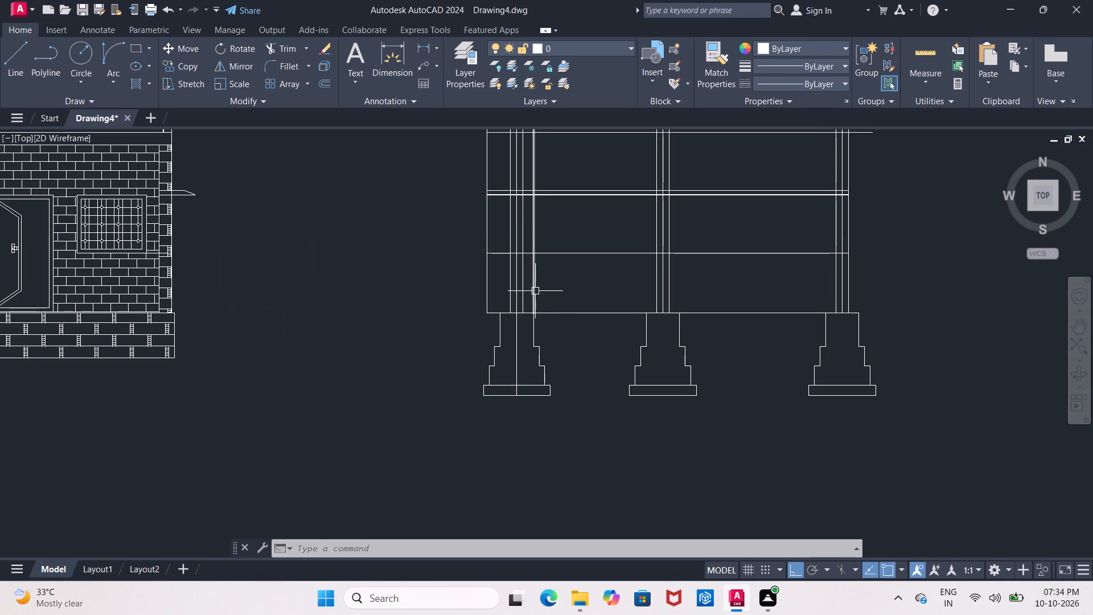
{"action": "left_click", "coordinate": [535, 291]}
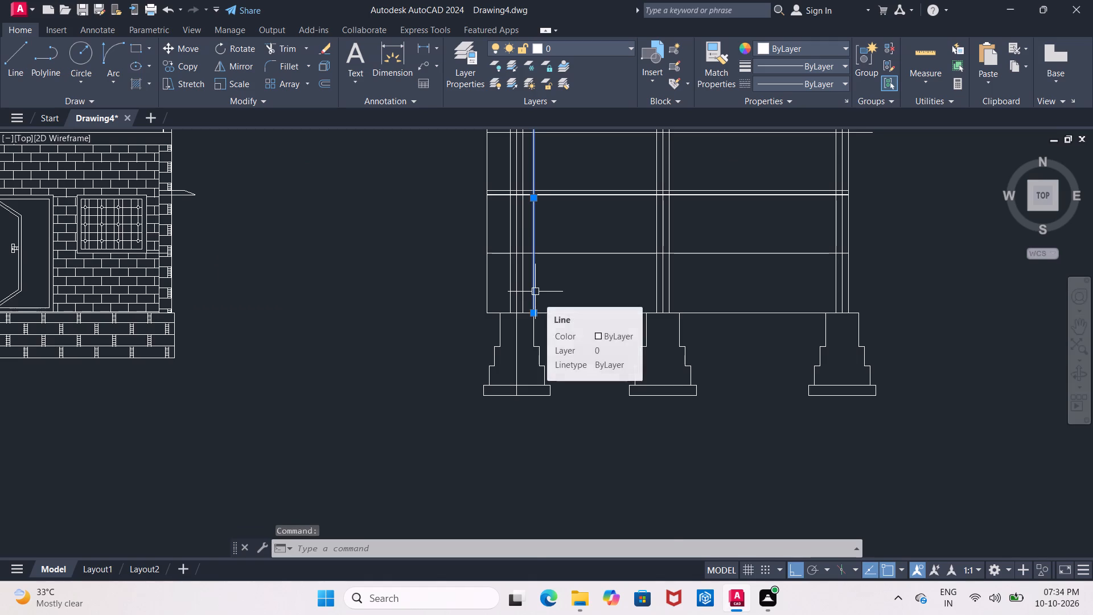
{"action": "right_click", "coordinate": [535, 292]}
{"action": "key", "text": "Delete"}
{"action": "key", "text": "Escape"}
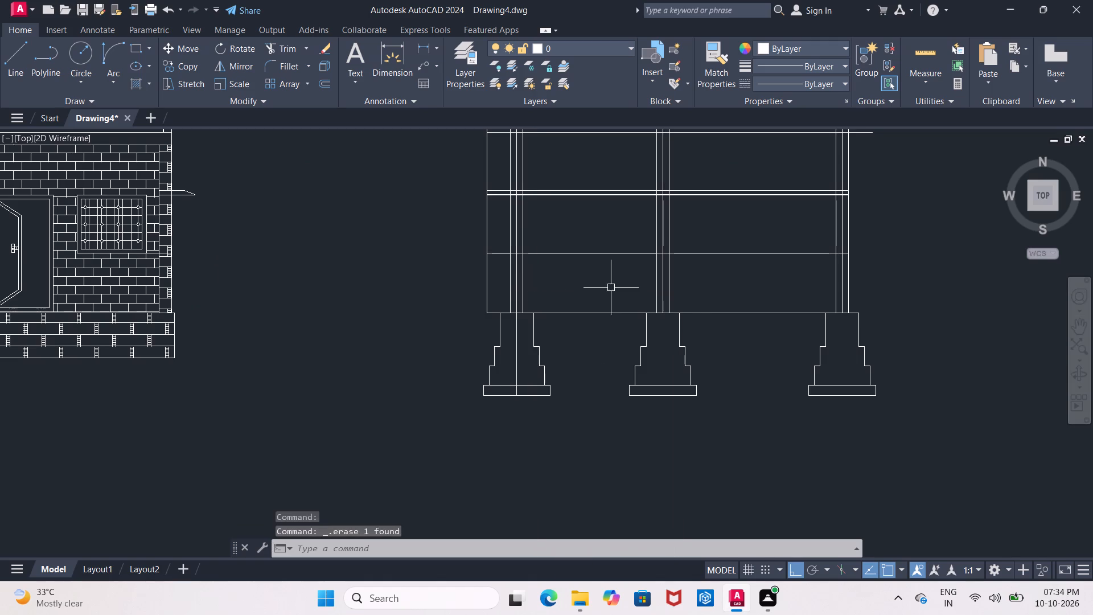
{"action": "left_click", "coordinate": [488, 295]}
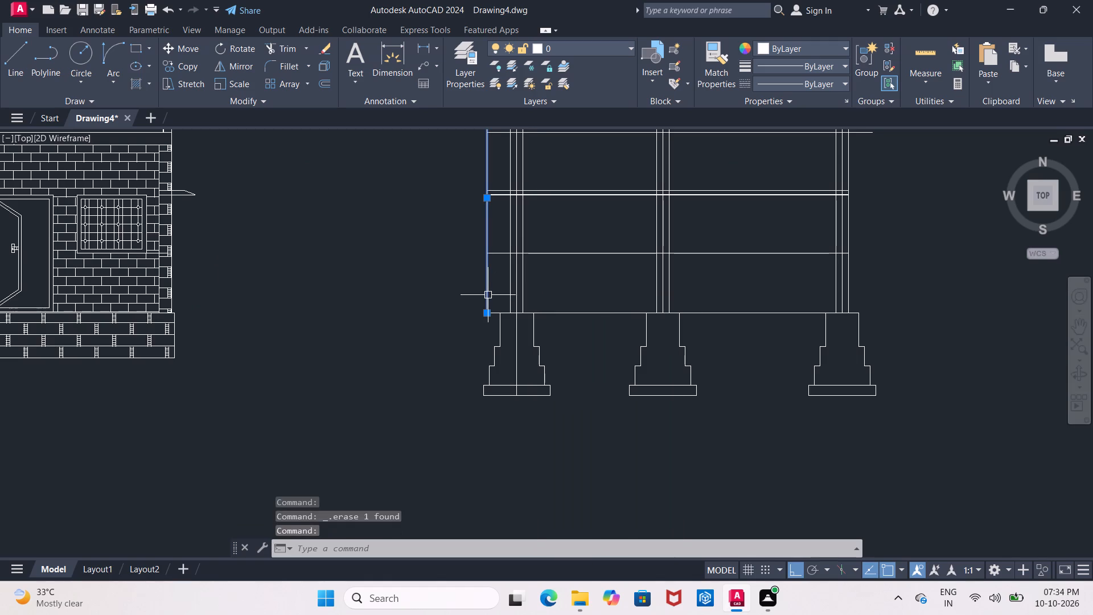
{"action": "key", "text": "Delete"}
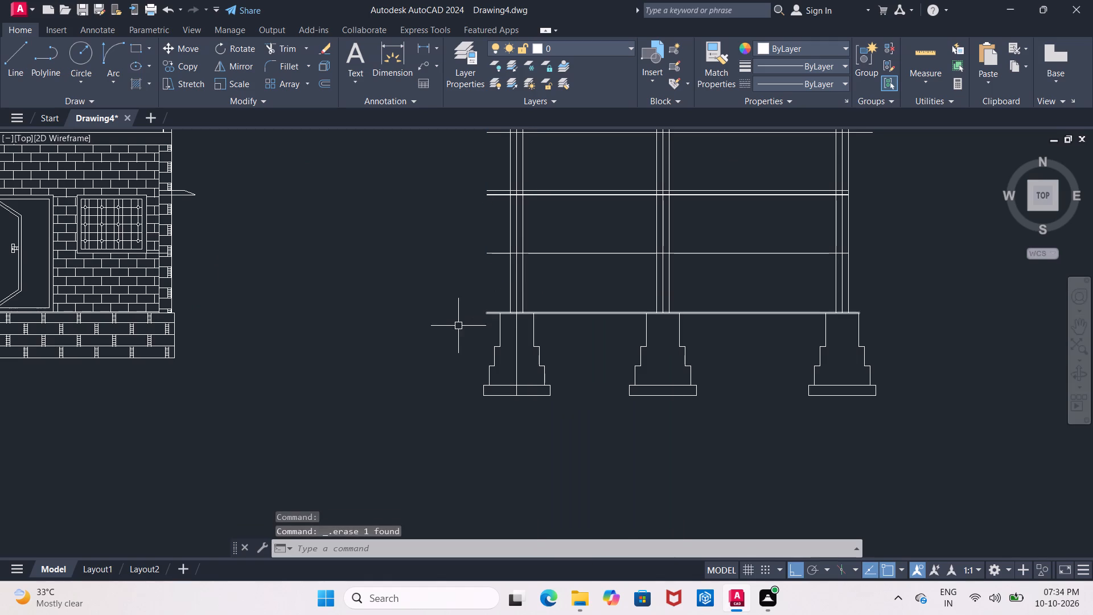
Trim the ground line's end that projects left of the first foundation.
{"action": "type", "text": "tr"}
{"action": "key", "text": "Return"}
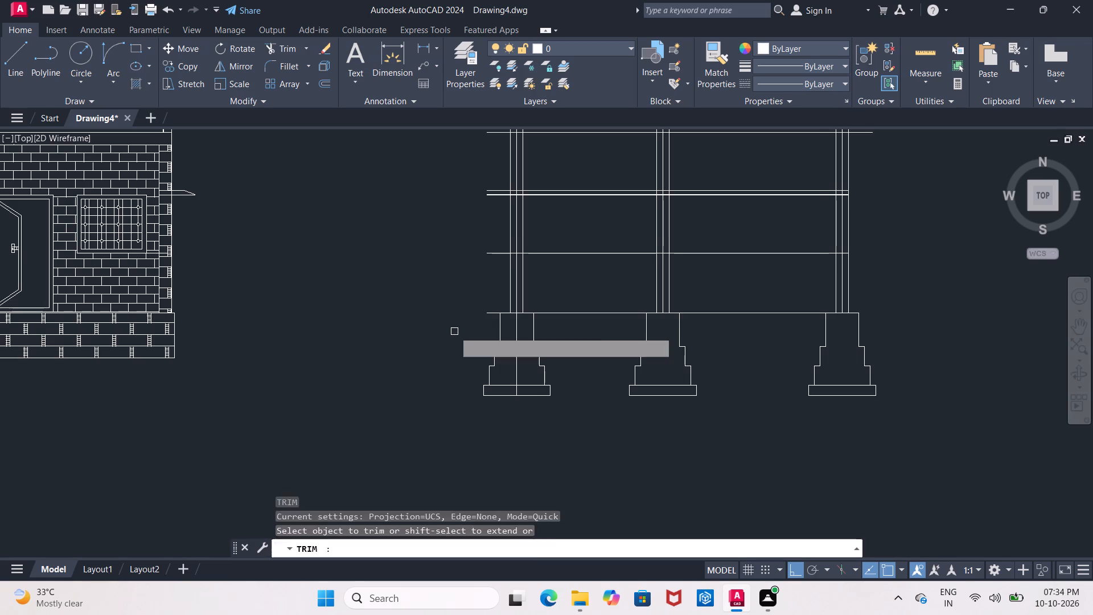
{"action": "key", "text": "Return"}
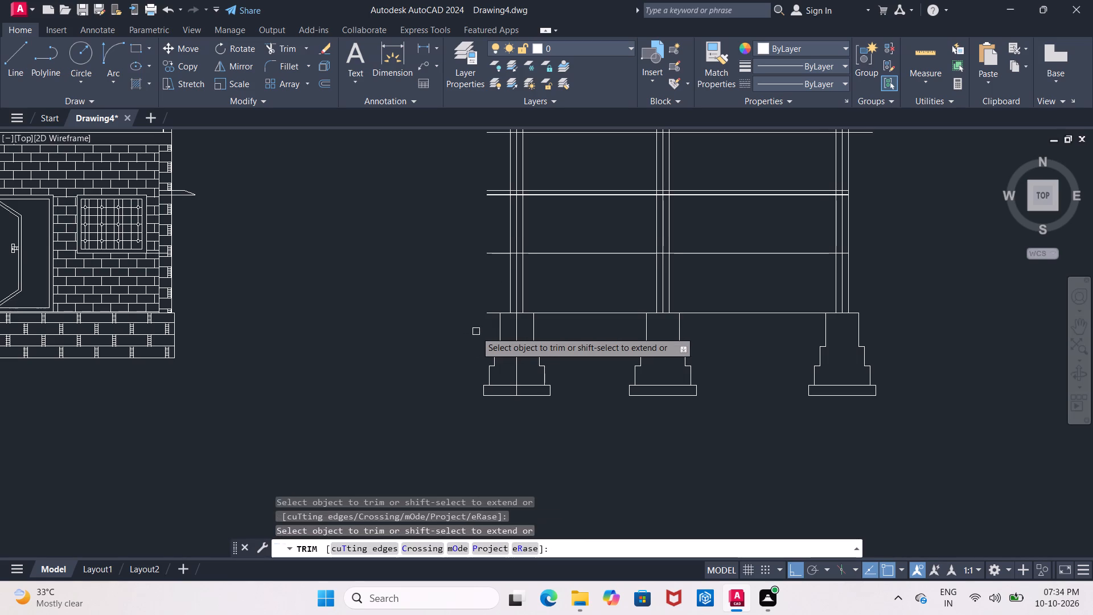
{"action": "left_click", "coordinate": [491, 313]}
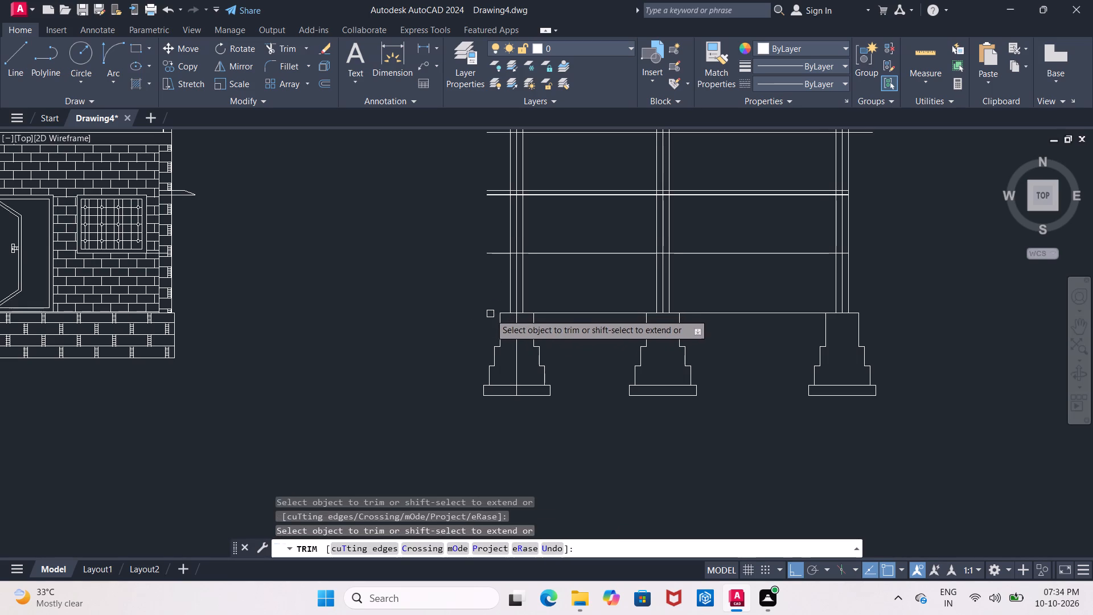
{"action": "middle_click", "coordinate": [779, 334]}
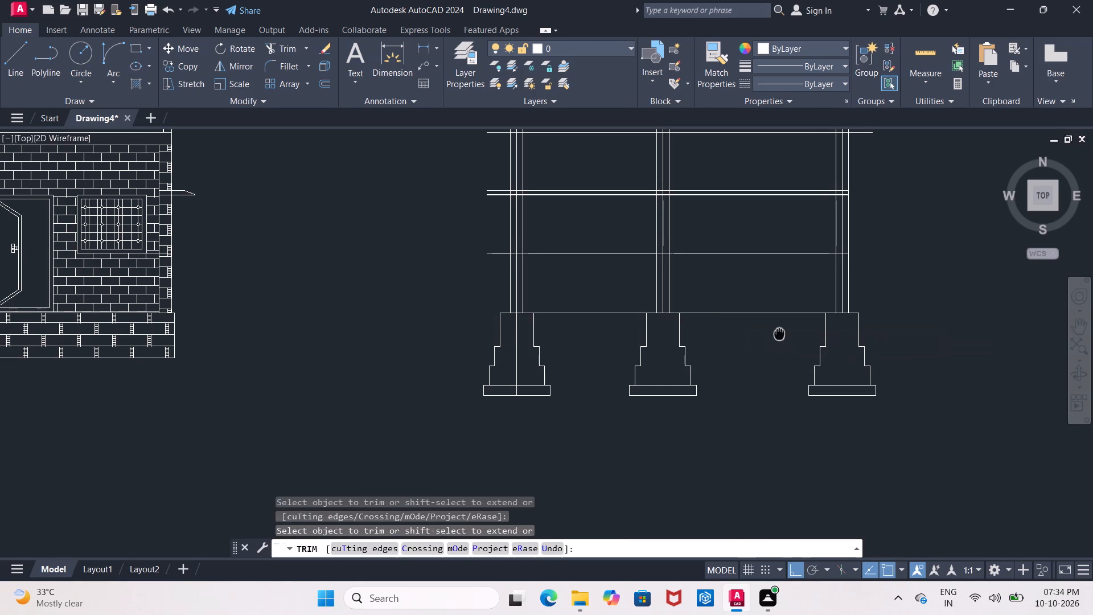
{"action": "key", "text": "Escape"}
Erase the remaining vertical line running through the first wall's stepped foundation and base.
{"action": "scroll", "coordinate": [581, 355], "scroll_direction": "up", "scroll_amount": 1}
{"action": "middle_click_drag", "start_coordinate": [581, 354], "coordinate": [735, 351]}
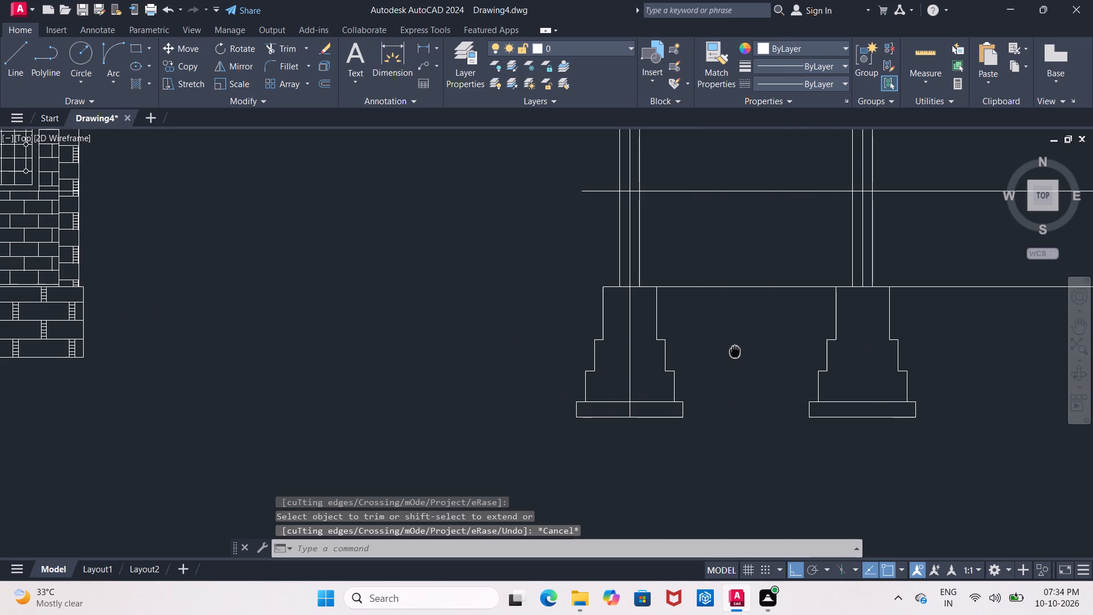
{"action": "middle_click_drag", "start_coordinate": [735, 351], "coordinate": [699, 362]}
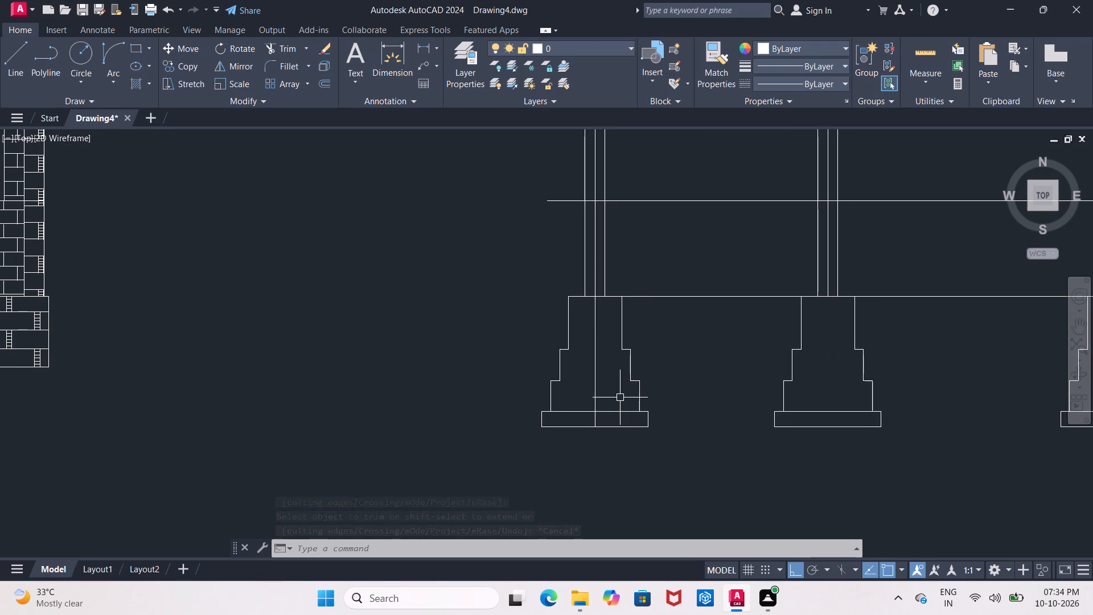
{"action": "left_click", "coordinate": [594, 370]}
{"action": "key", "text": "Delete"}
Extend the front elevation's bottom line across the first foundation to the far side of the second foundation.
{"action": "scroll", "coordinate": [599, 368], "scroll_direction": "down", "scroll_amount": 1}
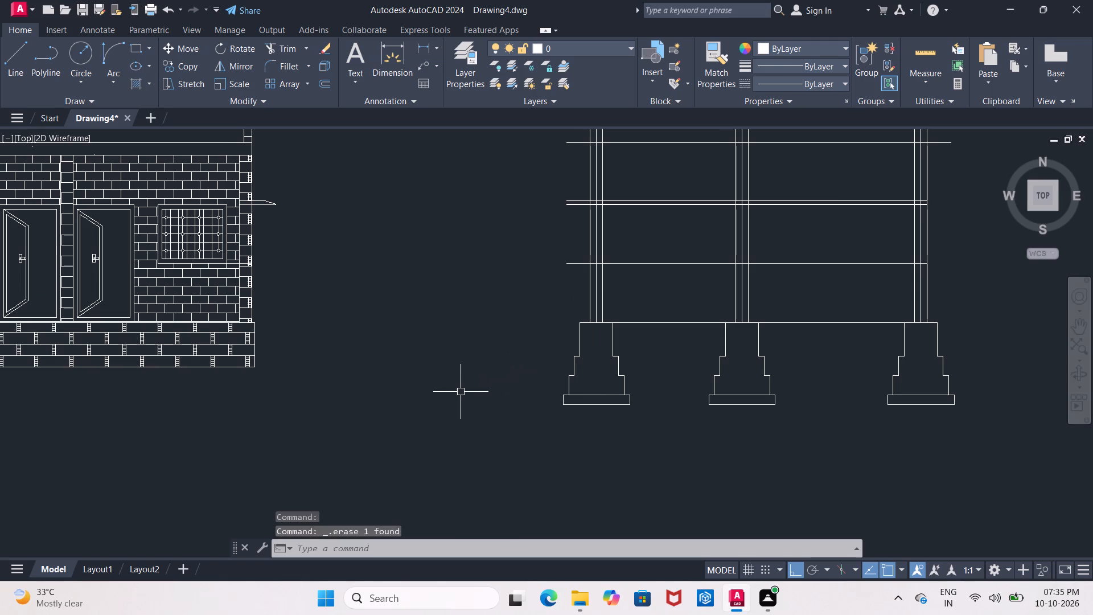
{"action": "middle_click_drag", "start_coordinate": [458, 392], "coordinate": [443, 456]}
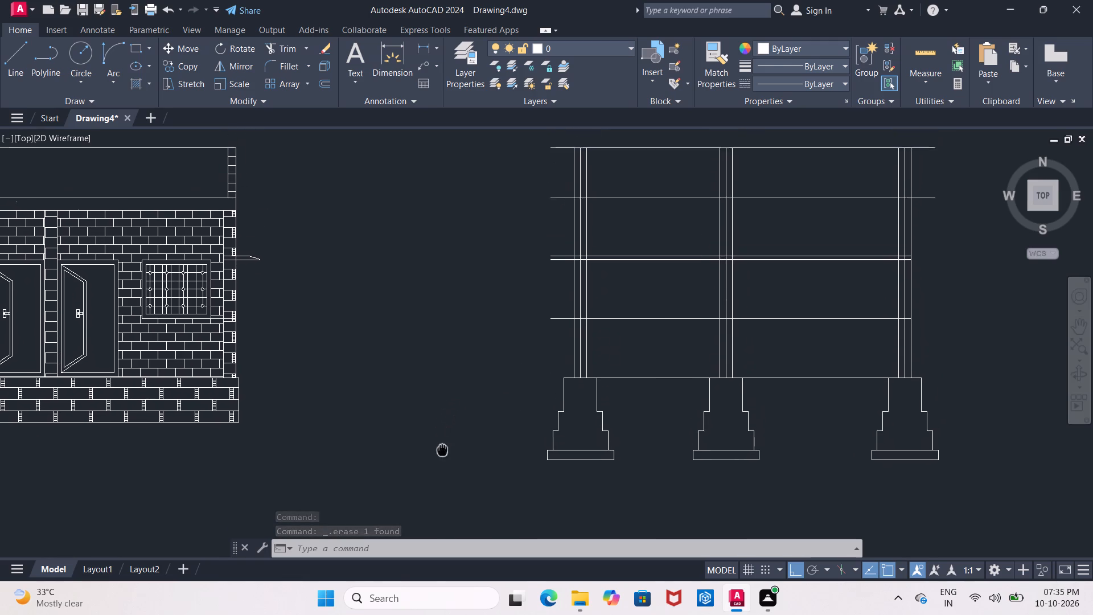
{"action": "middle_click_drag", "start_coordinate": [443, 456], "coordinate": [442, 447]}
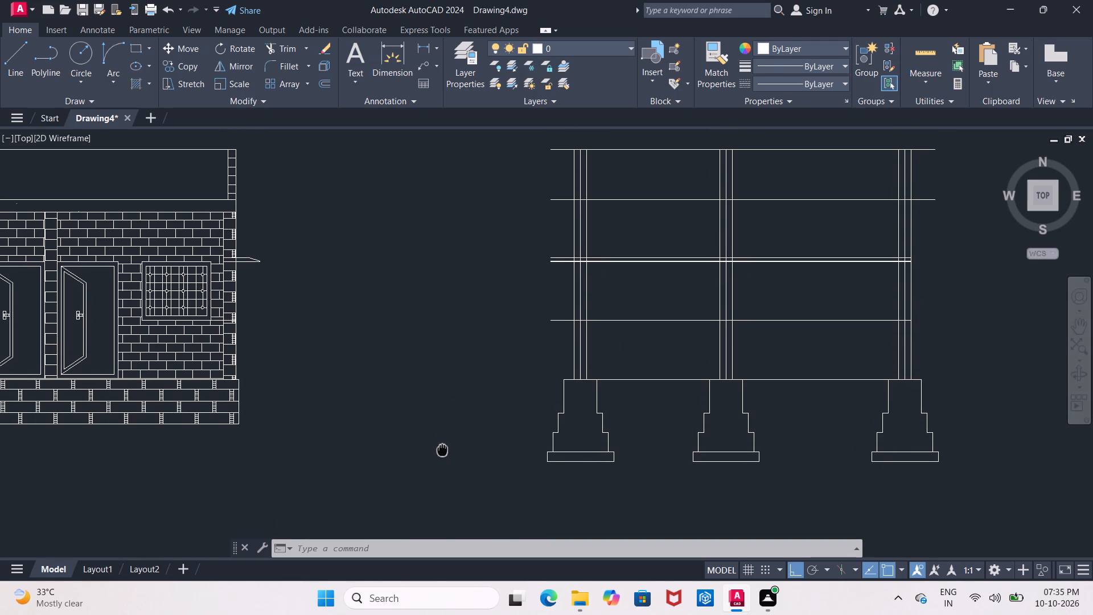
{"action": "middle_click_drag", "start_coordinate": [442, 447], "coordinate": [442, 446]}
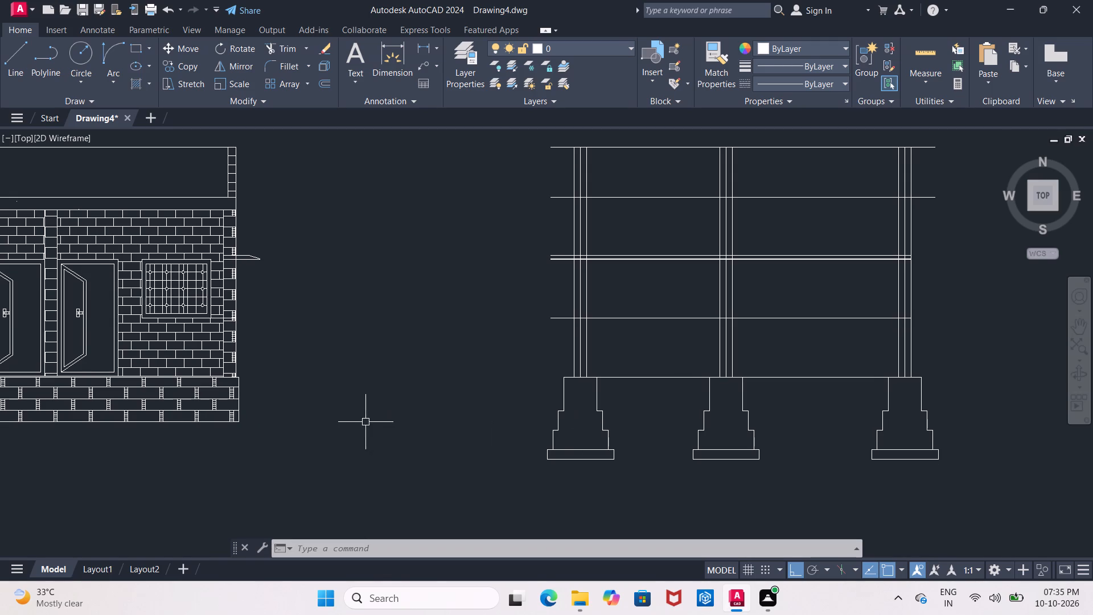
{"action": "middle_click_drag", "start_coordinate": [365, 422], "coordinate": [455, 400]}
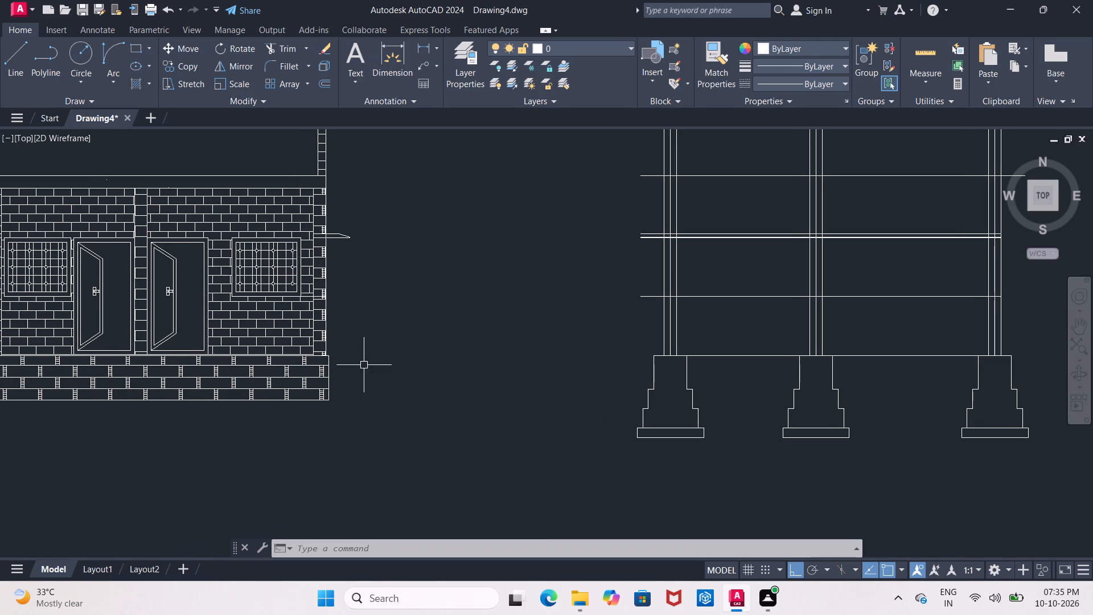
{"action": "key", "text": "e"}
{"action": "key", "text": "x"}
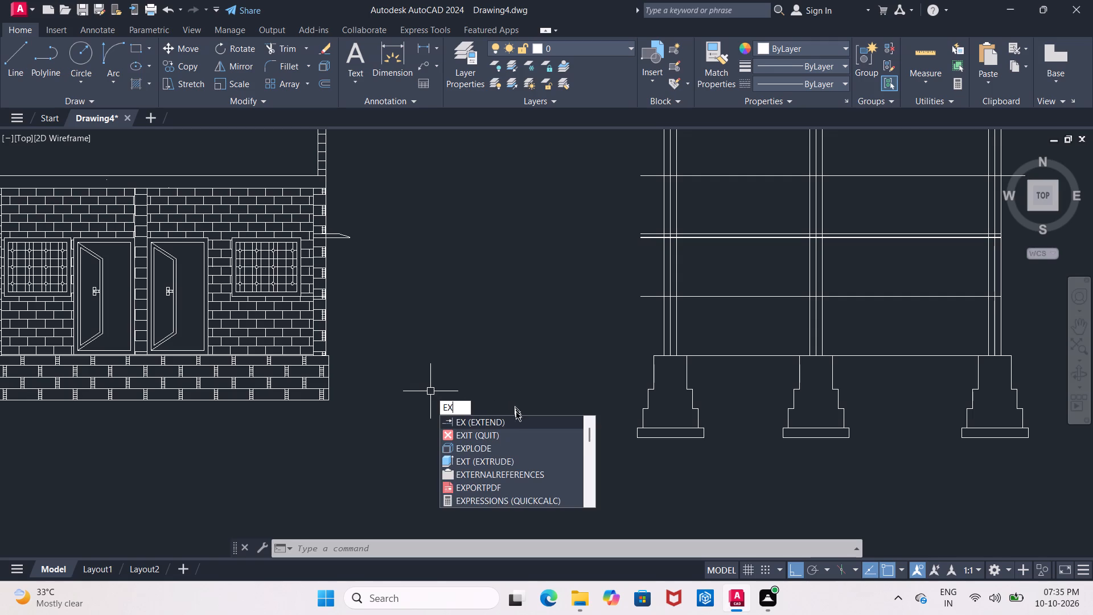
{"action": "left_click", "coordinate": [515, 421]}
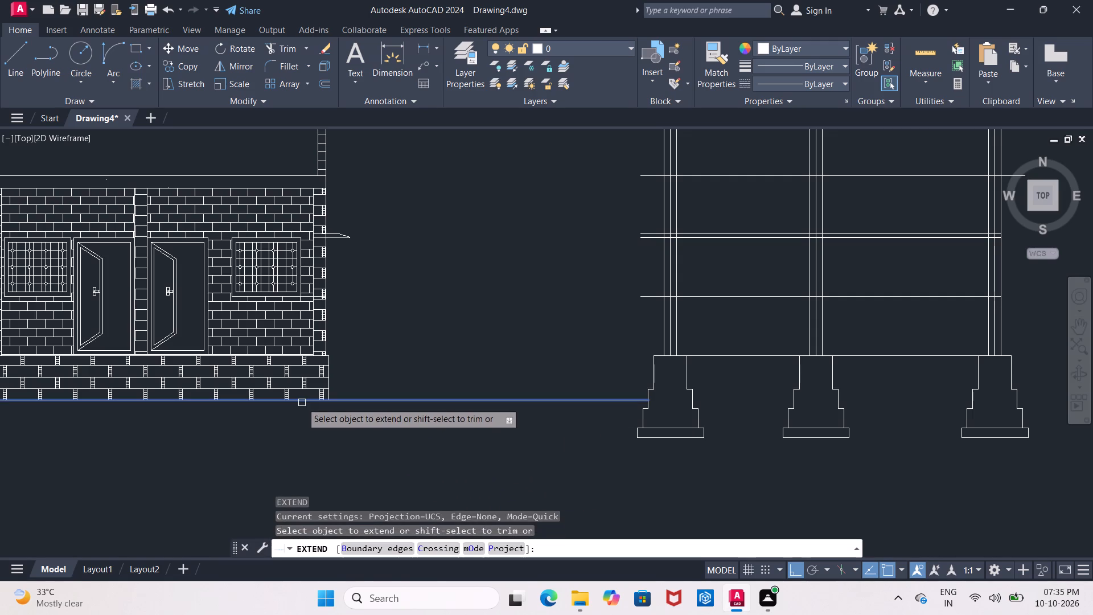
{"action": "left_click", "coordinate": [302, 403]}
{"action": "left_click", "coordinate": [574, 401]}
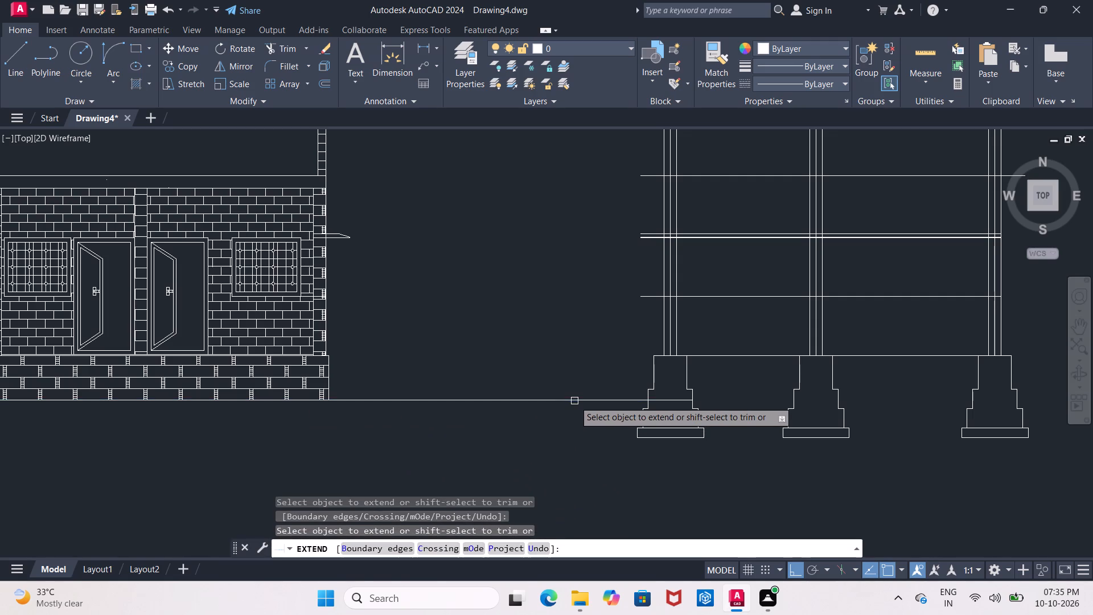
{"action": "left_click", "coordinate": [586, 401]}
{"action": "double_click", "coordinate": [590, 399]}
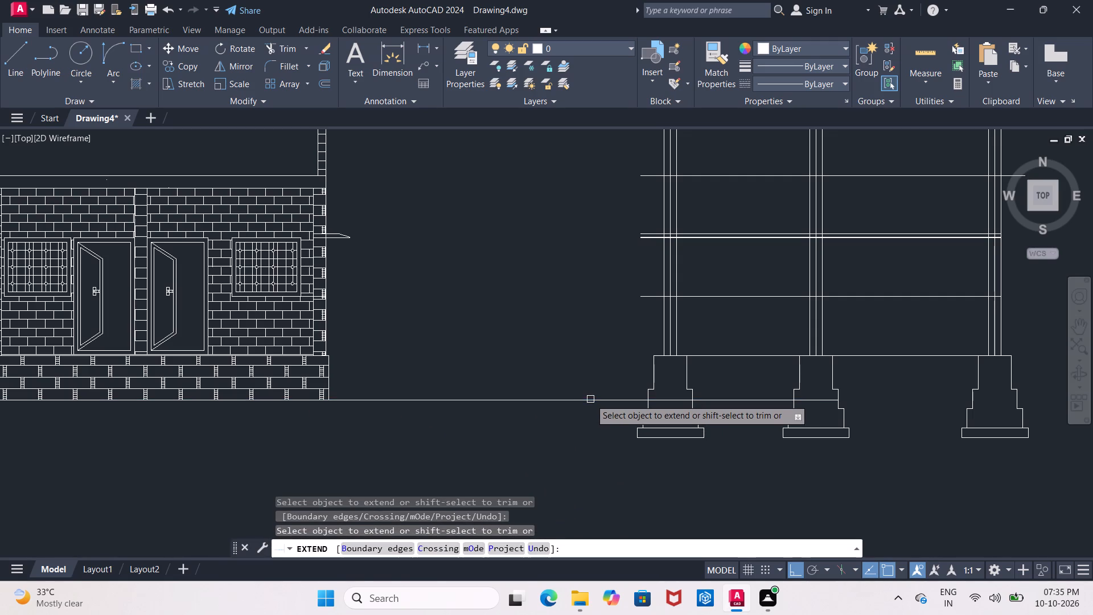
{"action": "left_click", "coordinate": [601, 397]}
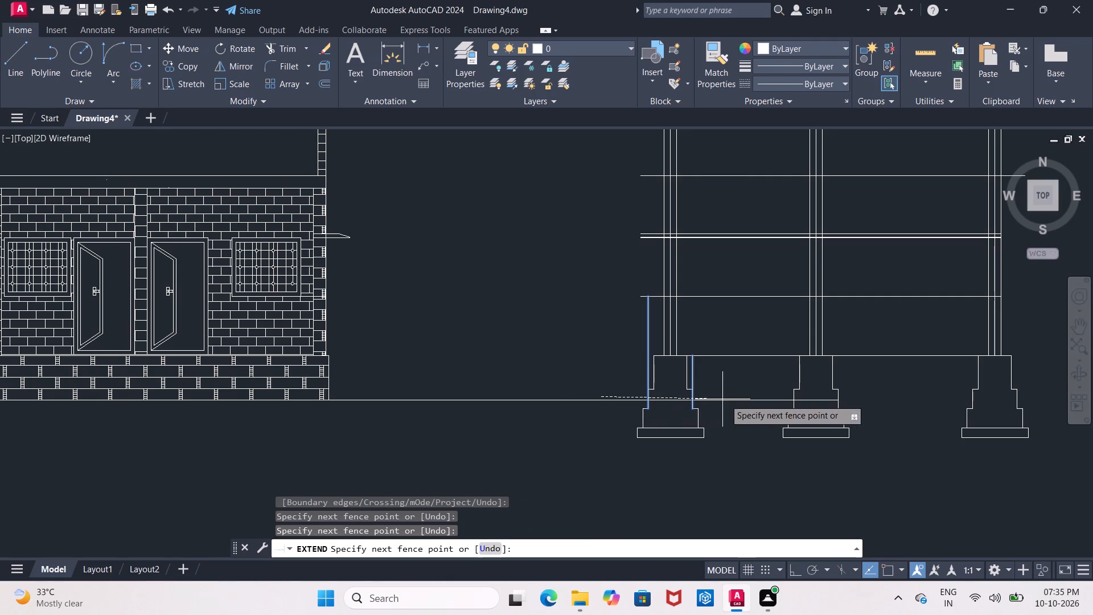
{"action": "key", "text": "Escape"}
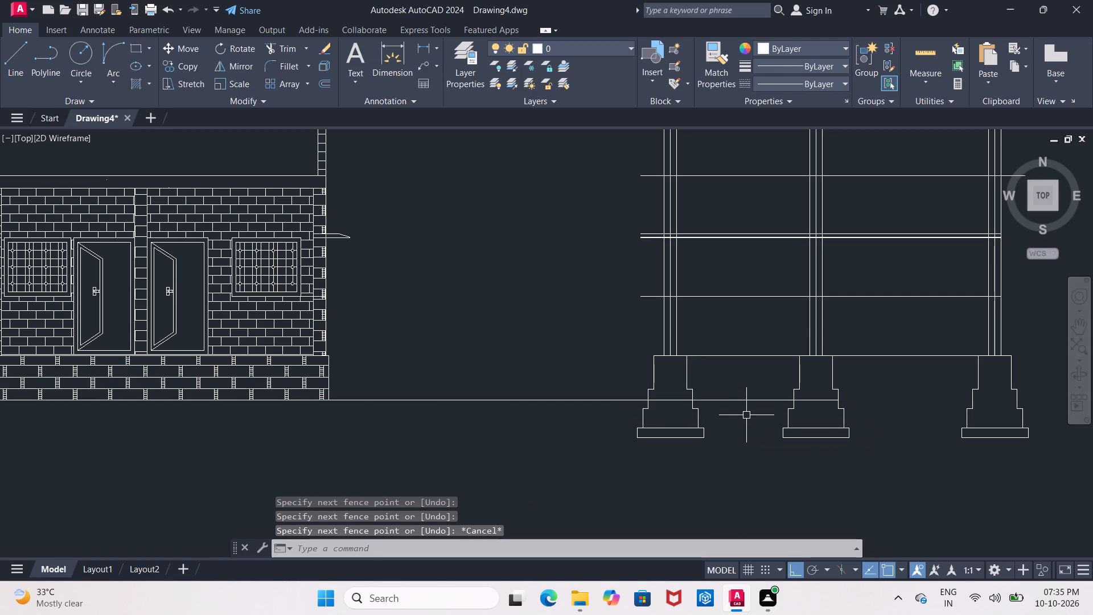
Extend the same bottom line onward from the second foundation to the far side of the third foundation.
{"action": "type", "text": "ex"}
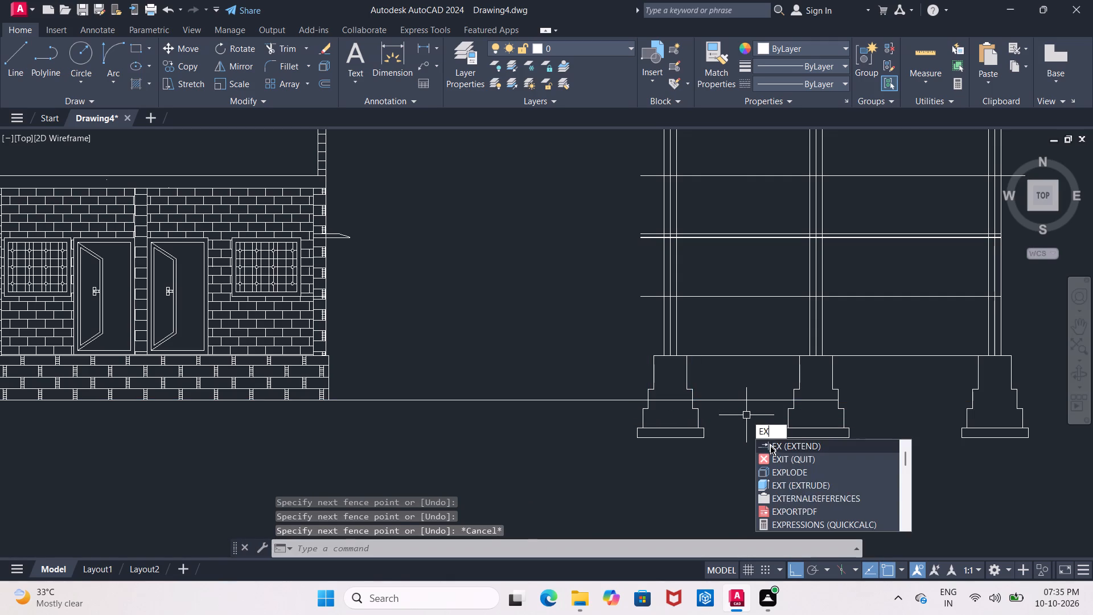
{"action": "left_click", "coordinate": [770, 446]}
{"action": "left_click", "coordinate": [769, 401]}
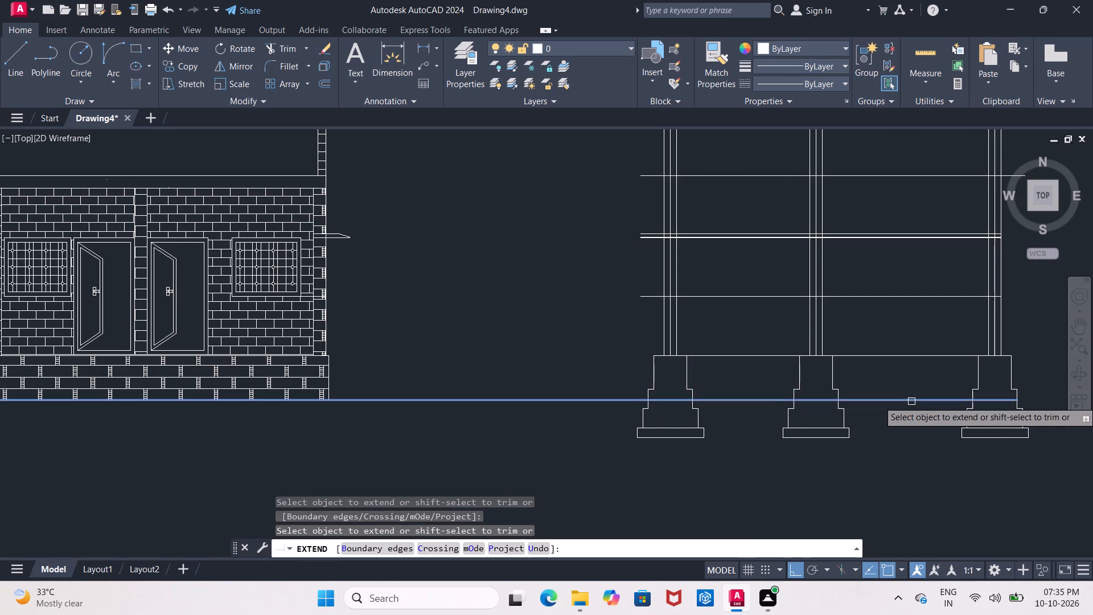
{"action": "left_click", "coordinate": [911, 399]}
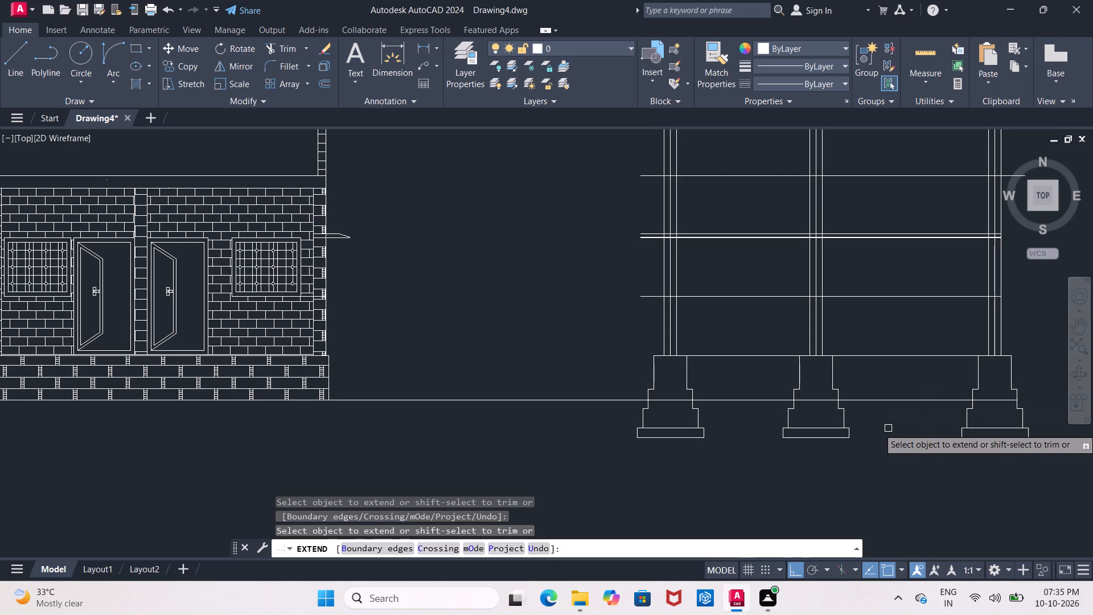
{"action": "key", "text": "Escape"}
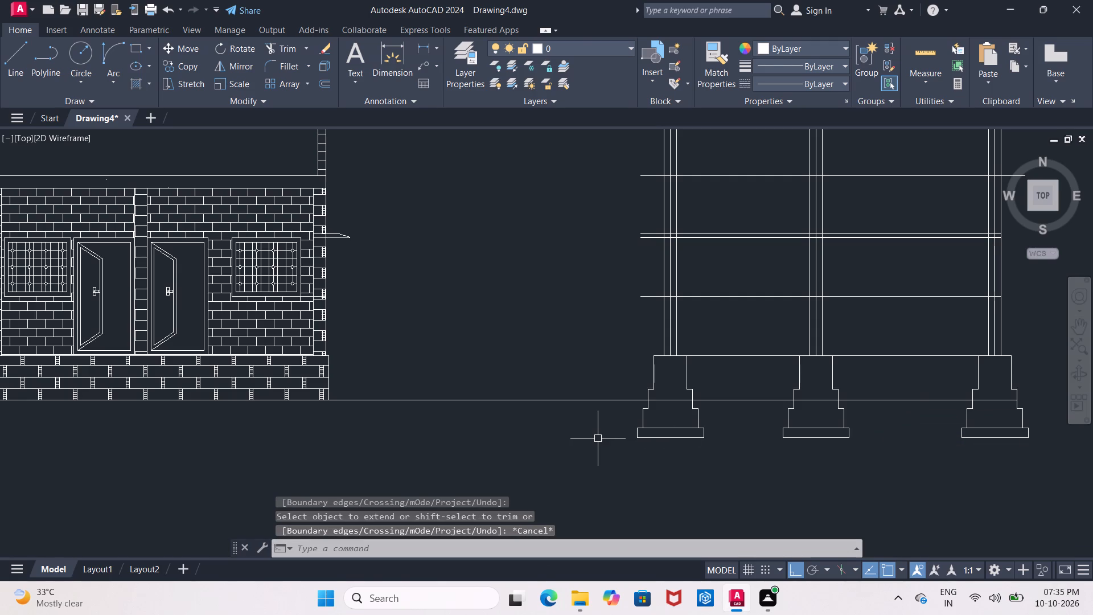
Stretch the first foundation's lowest step and base upward so the step's top meets the extended bottom line.
{"action": "middle_click_drag", "start_coordinate": [598, 438], "coordinate": [537, 483]}
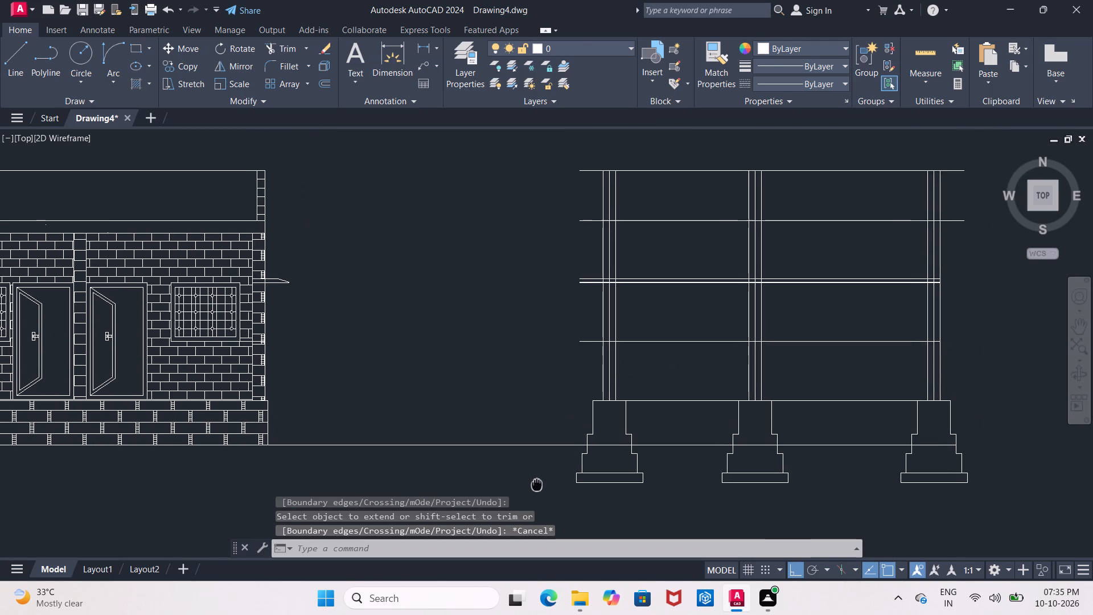
{"action": "middle_click_drag", "start_coordinate": [537, 483], "coordinate": [540, 449]}
{"action": "scroll", "coordinate": [542, 447], "scroll_direction": "up", "scroll_amount": 2}
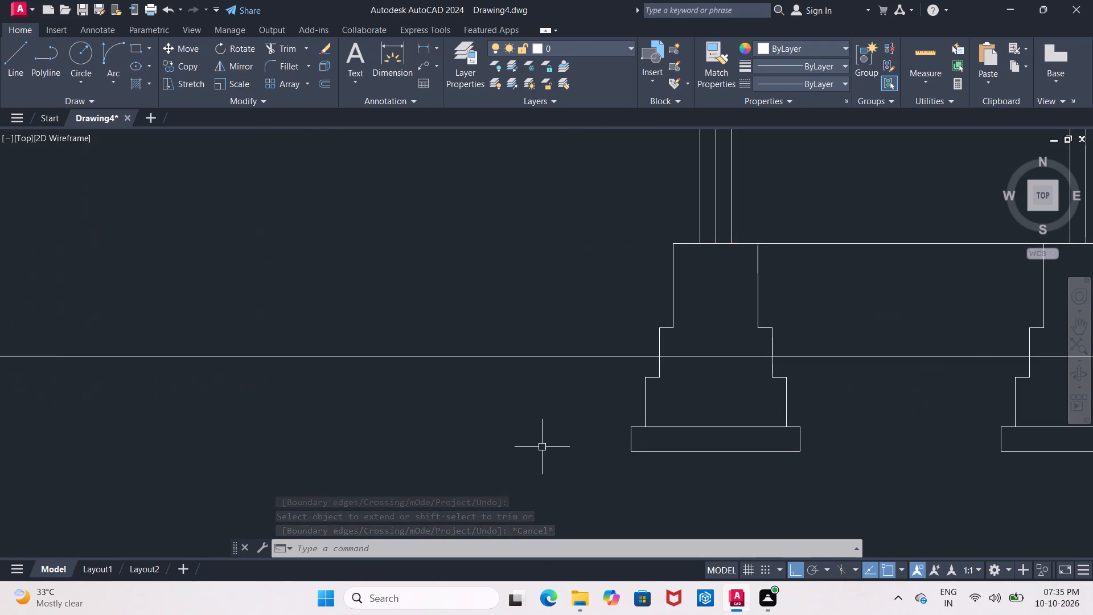
{"action": "middle_click_drag", "start_coordinate": [542, 447], "coordinate": [470, 426]}
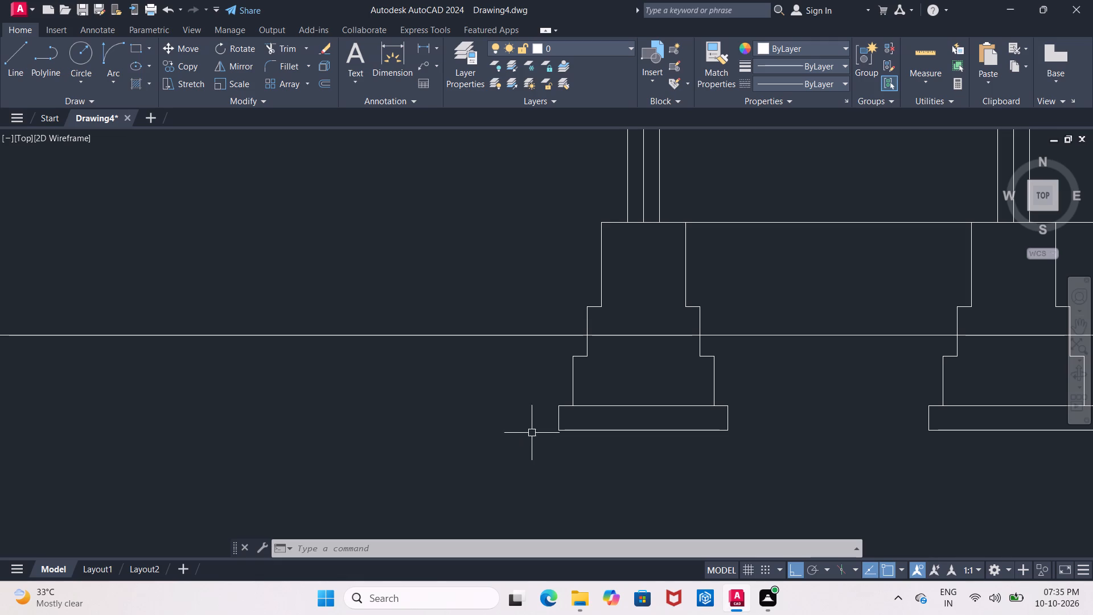
{"action": "left_click", "coordinate": [517, 348]}
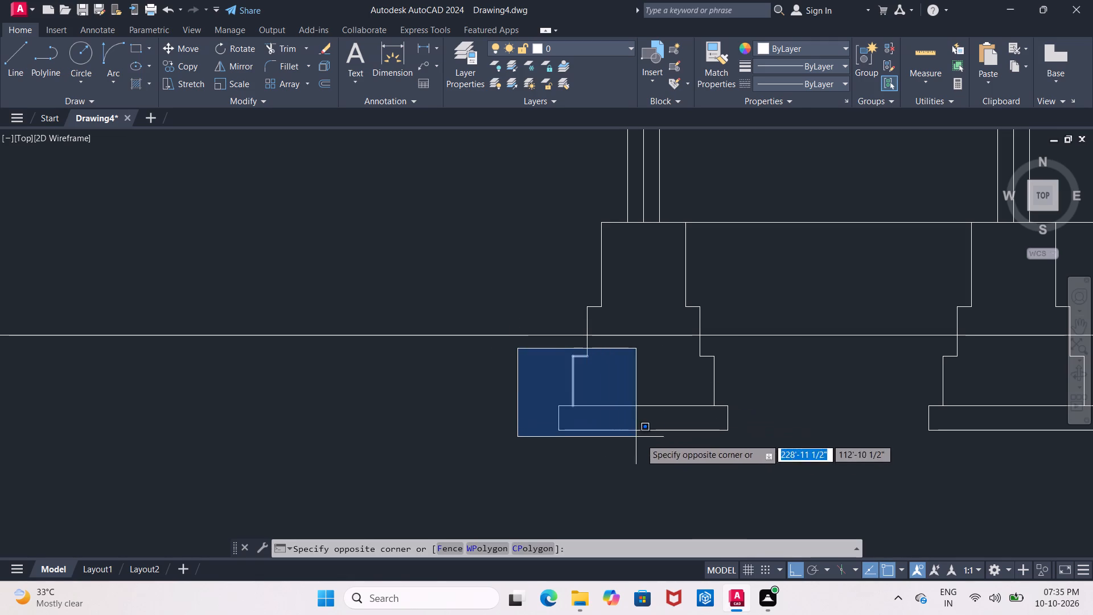
{"action": "left_click", "coordinate": [762, 452]}
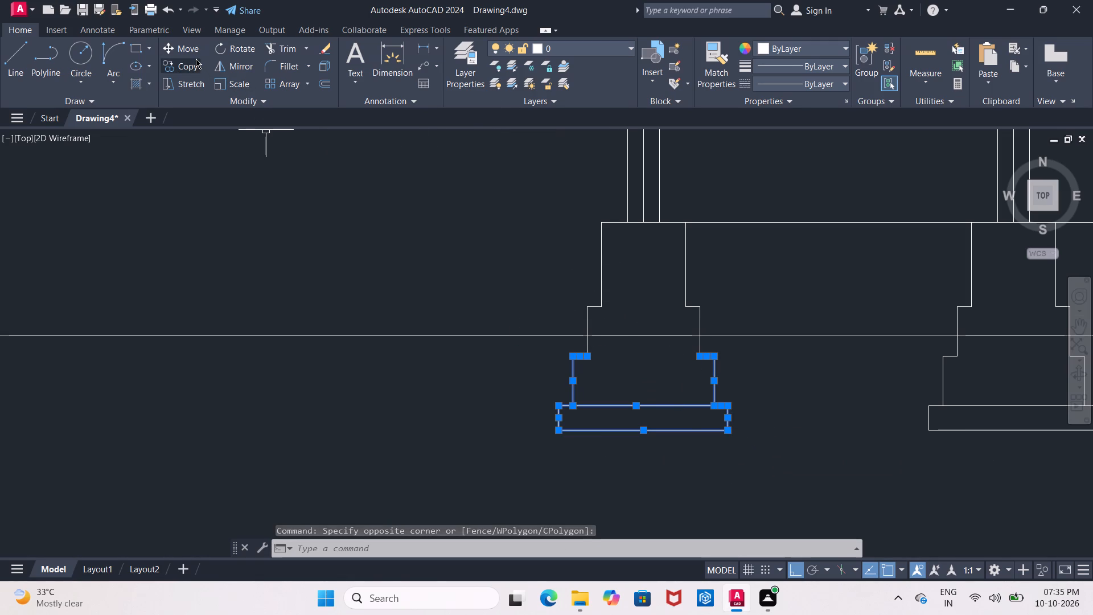
{"action": "left_click", "coordinate": [188, 83]}
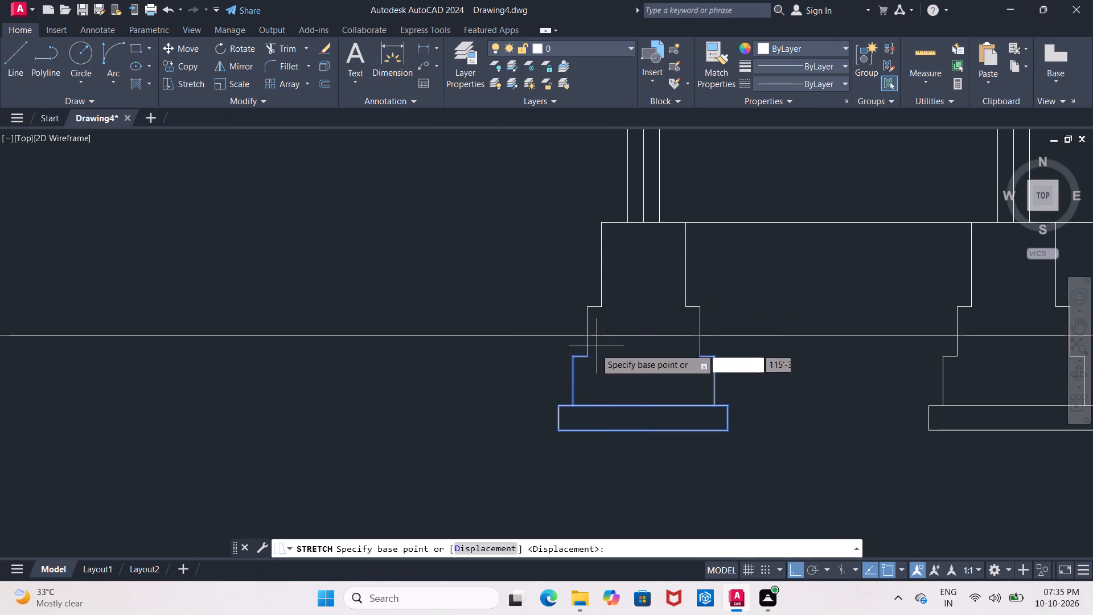
{"action": "left_click", "coordinate": [587, 357]}
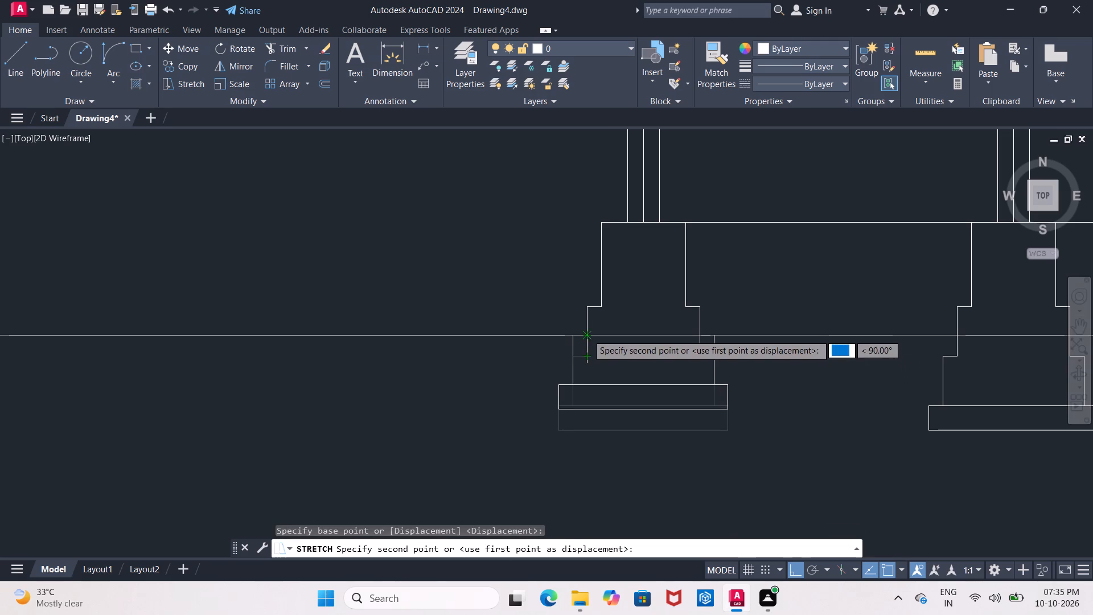
{"action": "left_click", "coordinate": [587, 334]}
Stretch the first foundation's upper stepped outline upward 0'-6" so its lower ends meet the extended bottom line.
{"action": "middle_click_drag", "start_coordinate": [663, 370], "coordinate": [654, 355]}
{"action": "middle_click_drag", "start_coordinate": [654, 355], "coordinate": [663, 387]}
{"action": "scroll", "coordinate": [665, 387], "scroll_direction": "down", "scroll_amount": 1}
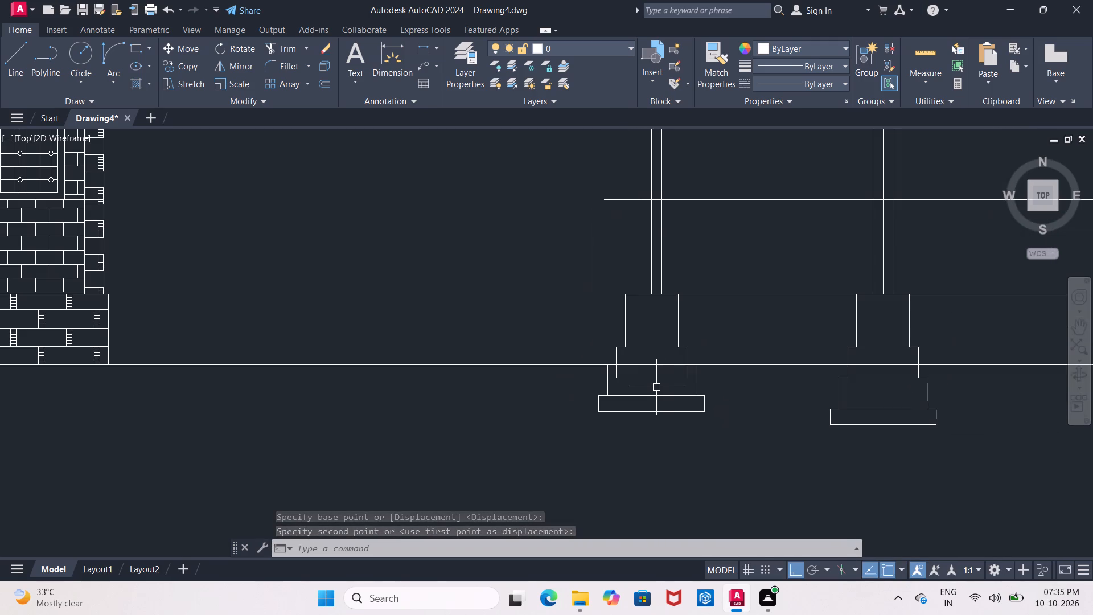
{"action": "scroll", "coordinate": [656, 387], "scroll_direction": "up", "scroll_amount": 2}
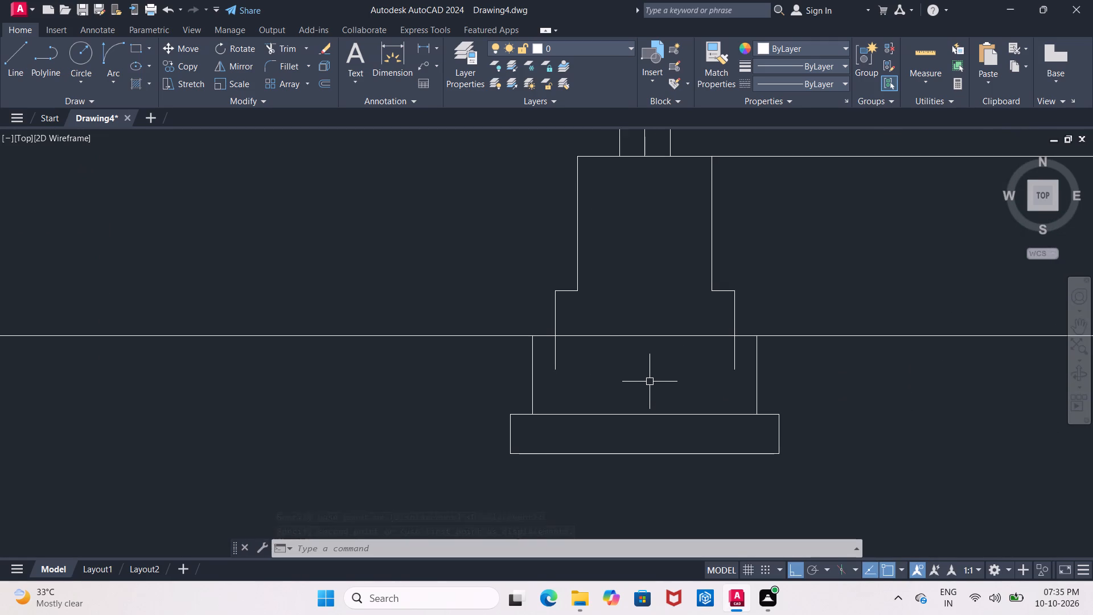
{"action": "left_click", "coordinate": [499, 144]}
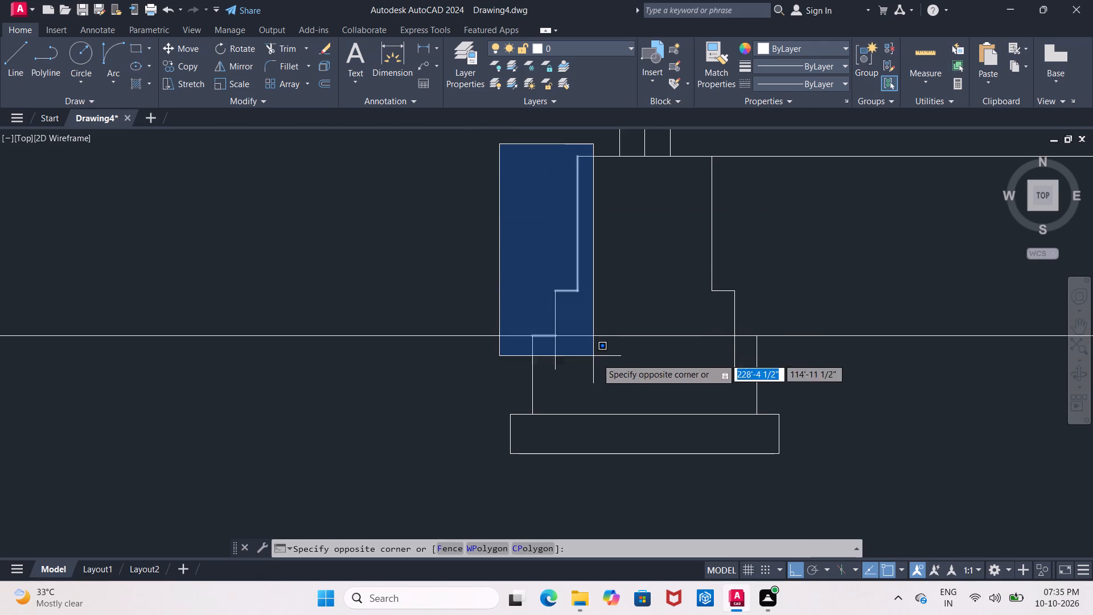
{"action": "left_click", "coordinate": [741, 381]}
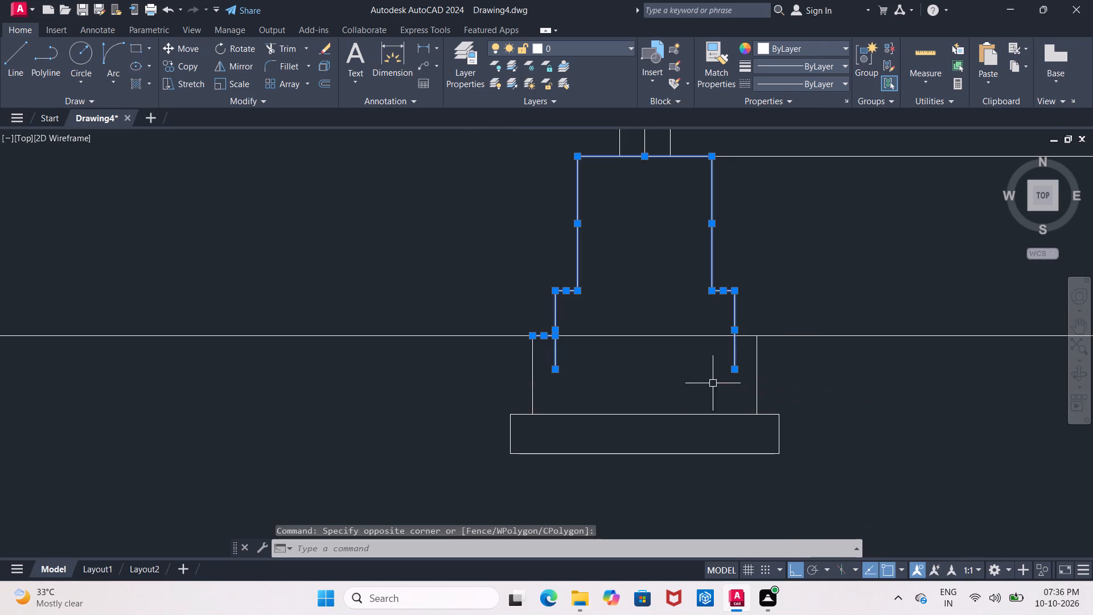
{"action": "middle_click", "coordinate": [638, 372]}
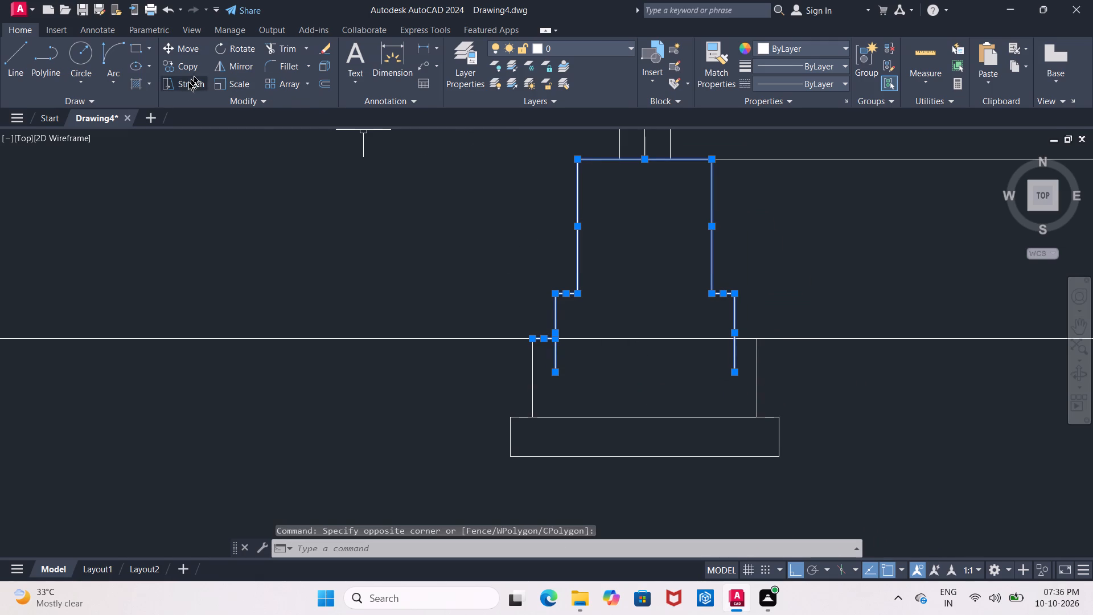
{"action": "left_click", "coordinate": [185, 88]}
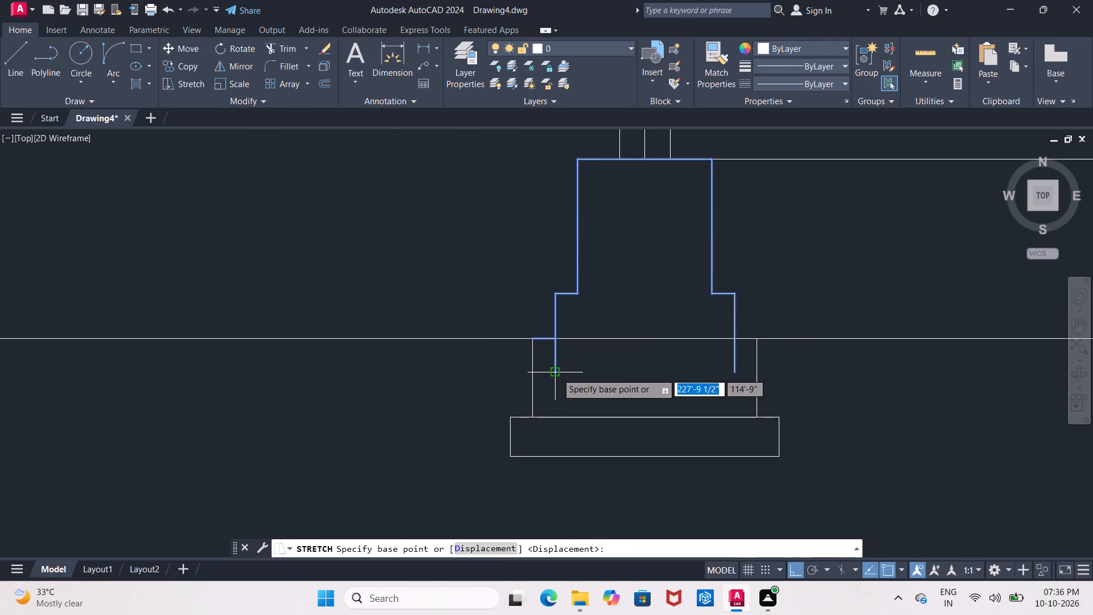
{"action": "left_click", "coordinate": [557, 373]}
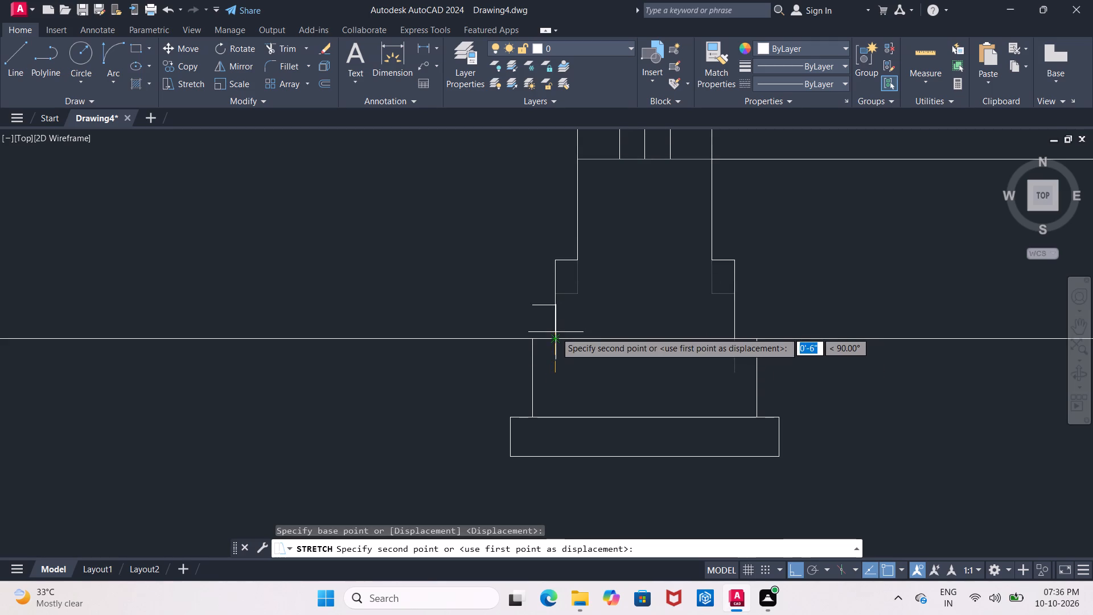
{"action": "left_click", "coordinate": [556, 336]}
{"action": "scroll", "coordinate": [567, 389], "scroll_direction": "down", "scroll_amount": 1}
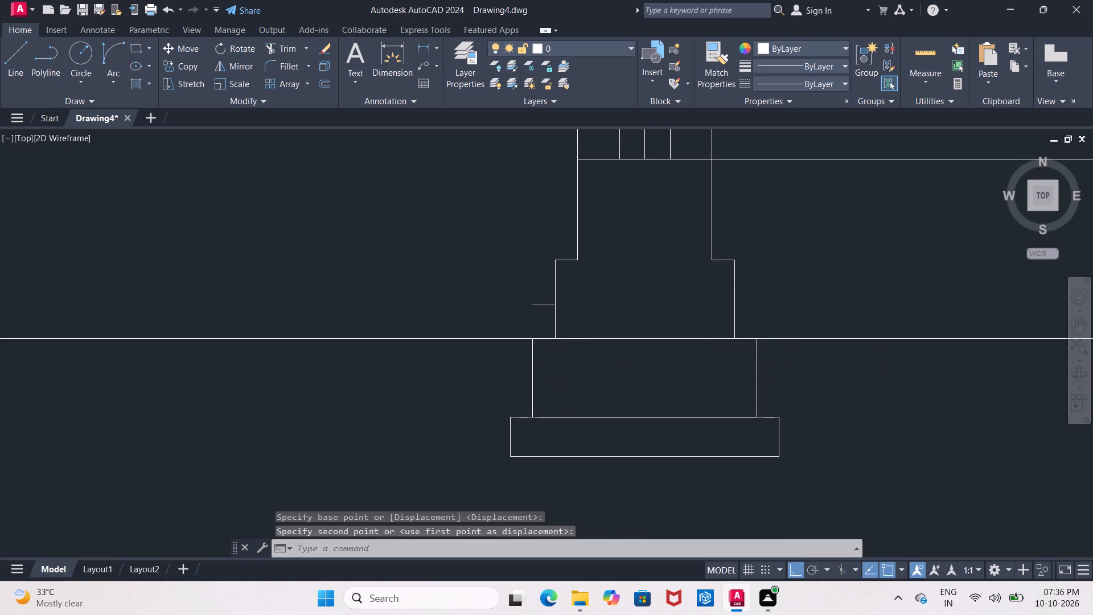
{"action": "middle_click_drag", "start_coordinate": [567, 389], "coordinate": [531, 410]}
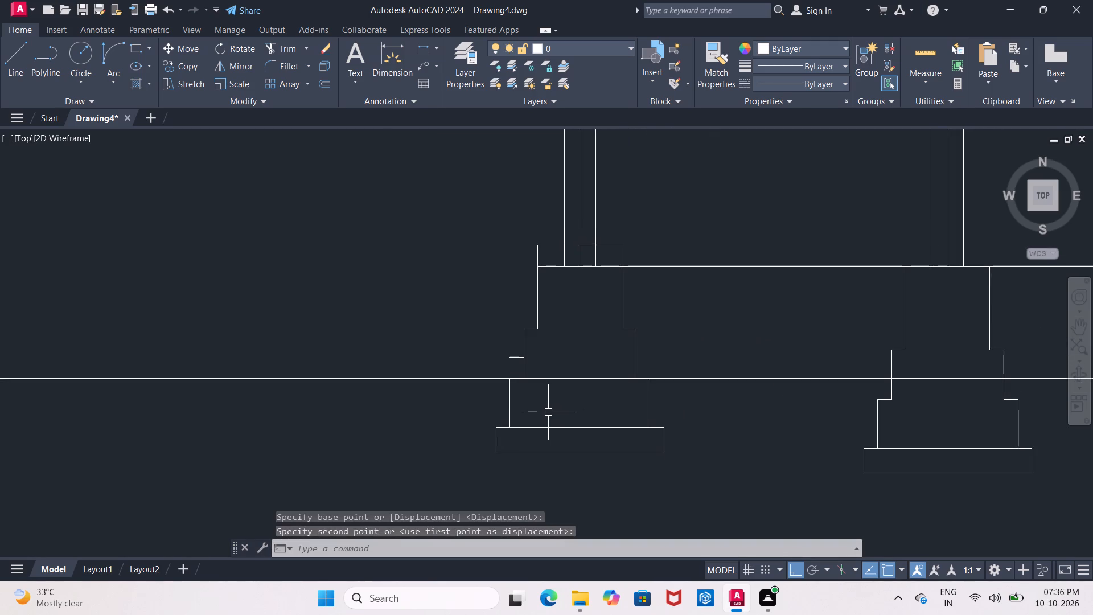
{"action": "key", "text": "Escape"}
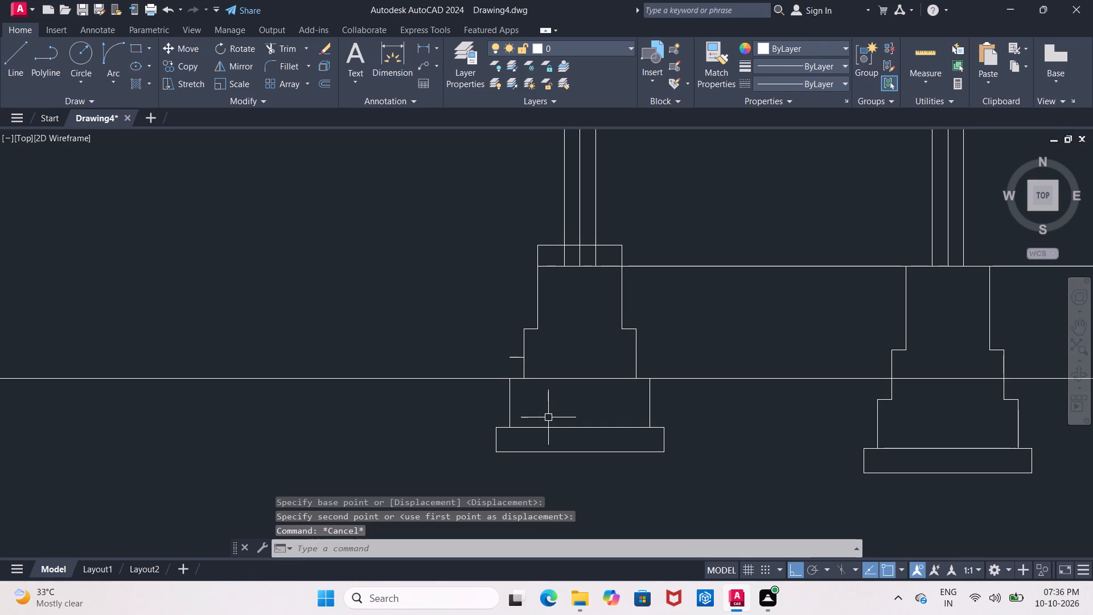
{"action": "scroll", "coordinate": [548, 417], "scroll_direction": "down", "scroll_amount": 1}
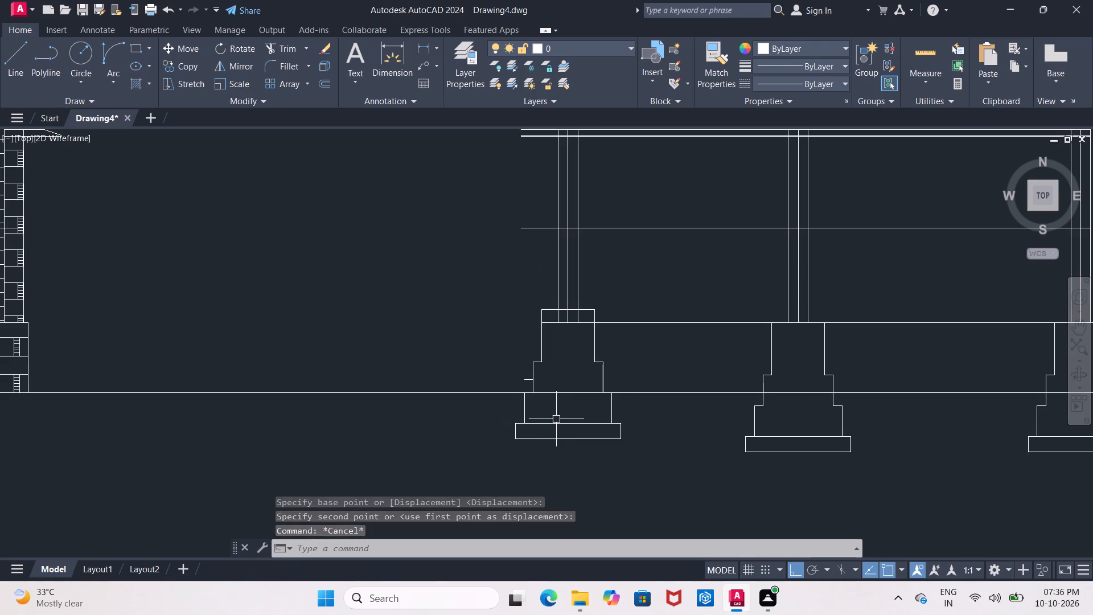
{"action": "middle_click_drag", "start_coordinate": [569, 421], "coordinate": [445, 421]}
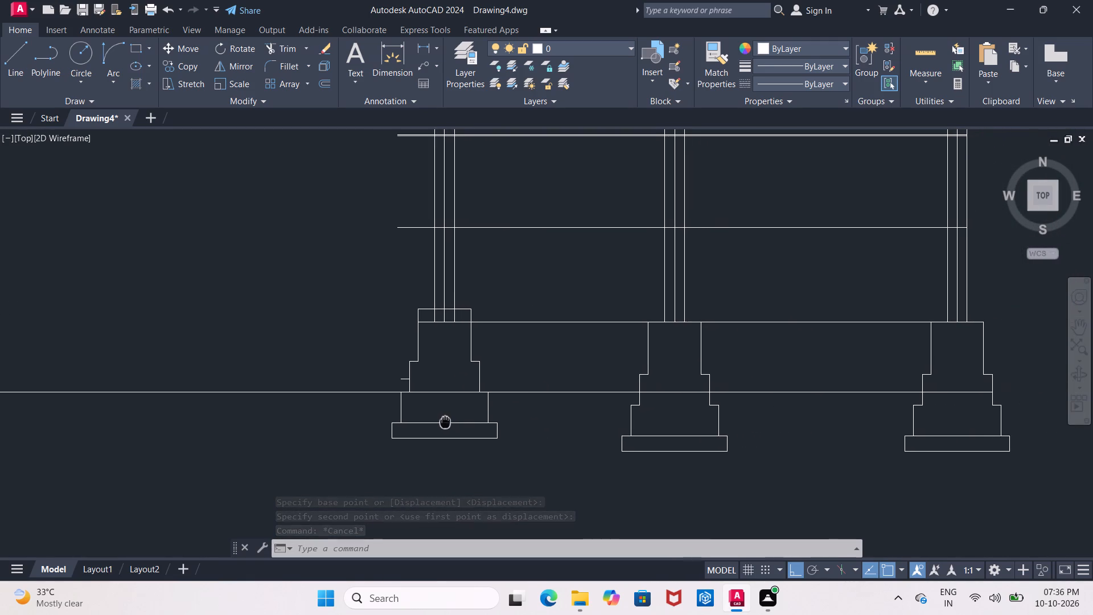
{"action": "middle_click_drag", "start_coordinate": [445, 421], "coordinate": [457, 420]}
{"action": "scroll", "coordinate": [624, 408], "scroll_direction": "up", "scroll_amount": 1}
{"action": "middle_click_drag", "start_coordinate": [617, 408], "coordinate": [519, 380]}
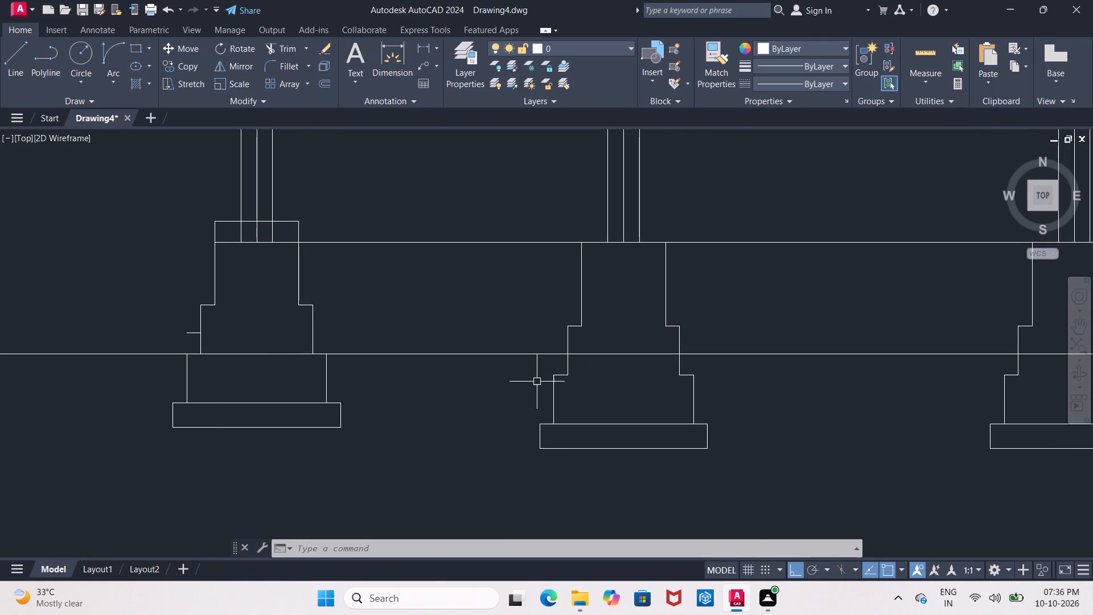
Stretch the whole second foundation upward 0'-6" so its lowest step's top meets the extended bottom line.
{"action": "left_click", "coordinate": [483, 228]}
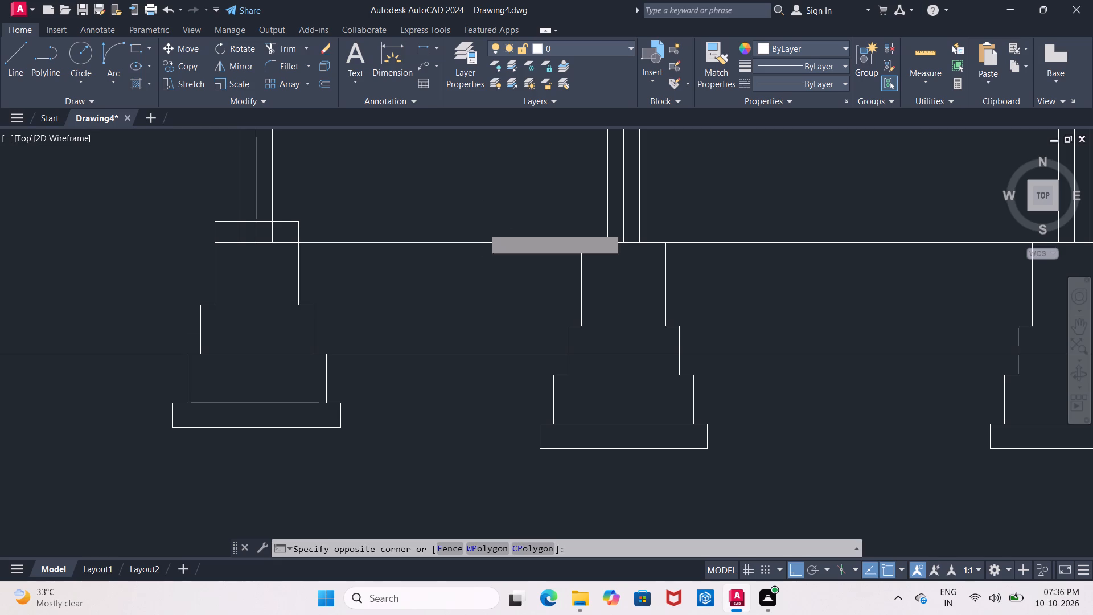
{"action": "left_click", "coordinate": [744, 489]}
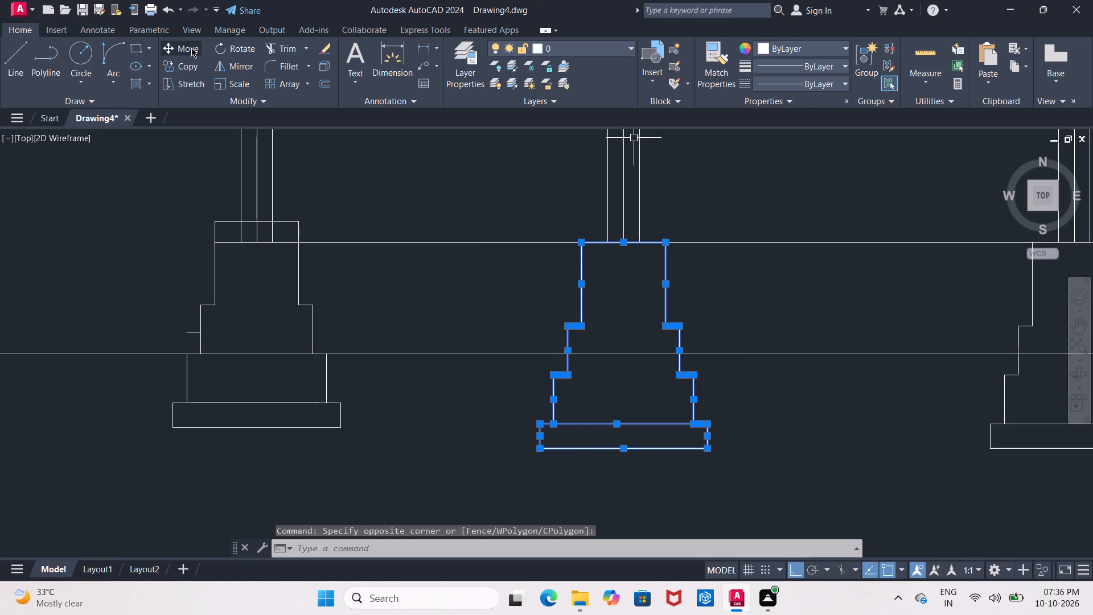
{"action": "left_click", "coordinate": [195, 85]}
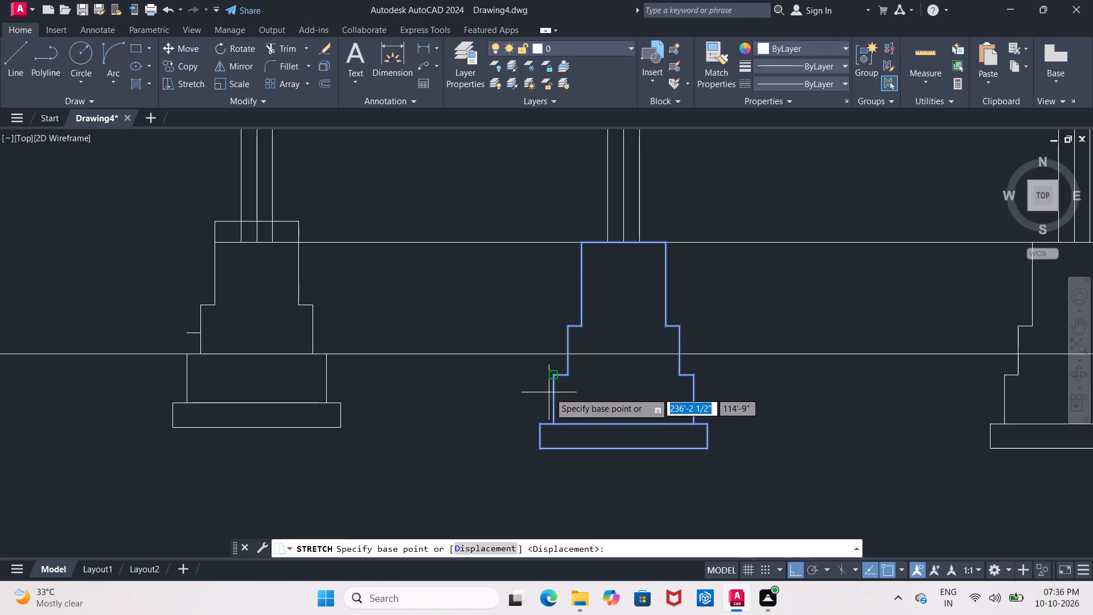
{"action": "left_click", "coordinate": [571, 376]}
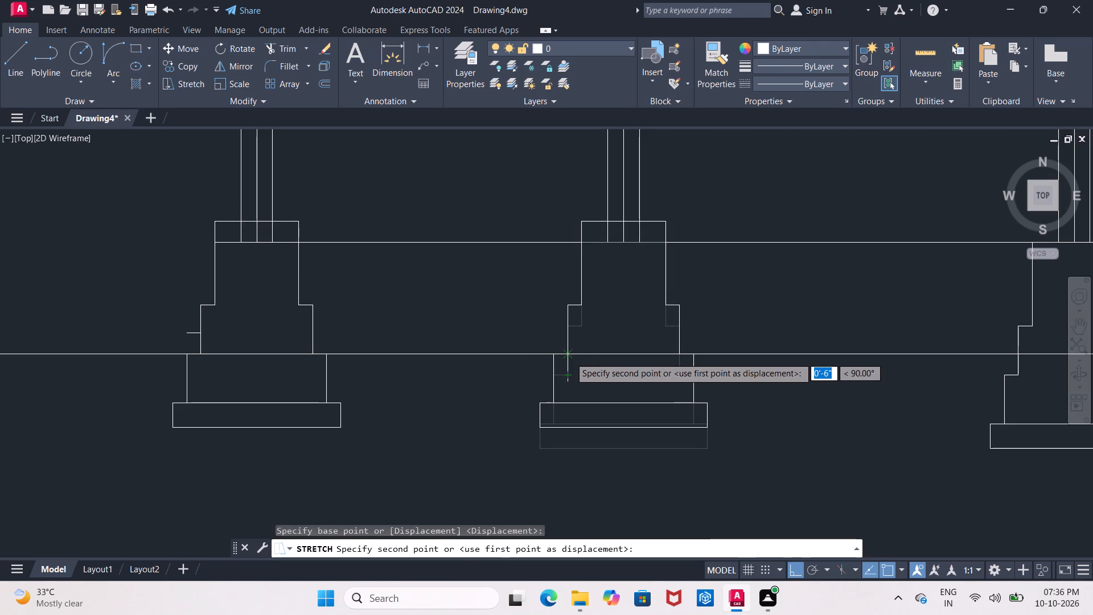
{"action": "left_click", "coordinate": [569, 355]}
Stretch the whole third foundation upward so its lowest step's top meets the extended bottom line.
{"action": "middle_click_drag", "start_coordinate": [583, 391], "coordinate": [442, 367]}
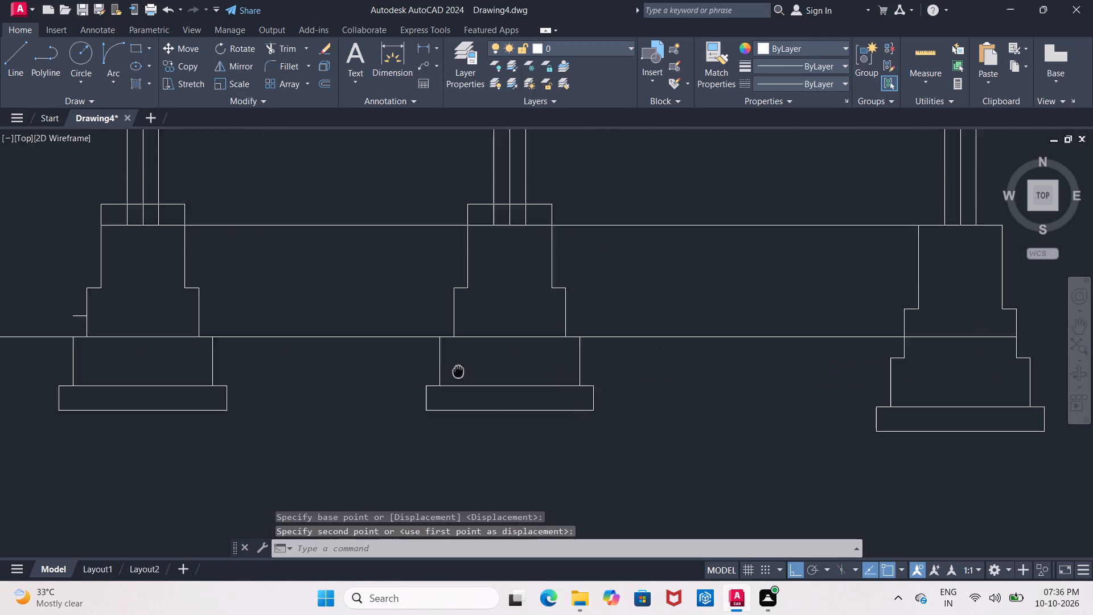
{"action": "middle_click_drag", "start_coordinate": [442, 367], "coordinate": [437, 366]}
{"action": "middle_click_drag", "start_coordinate": [603, 365], "coordinate": [414, 354]}
{"action": "left_click_drag", "start_coordinate": [616, 192], "coordinate": [616, 212]}
{"action": "left_click", "coordinate": [845, 456]}
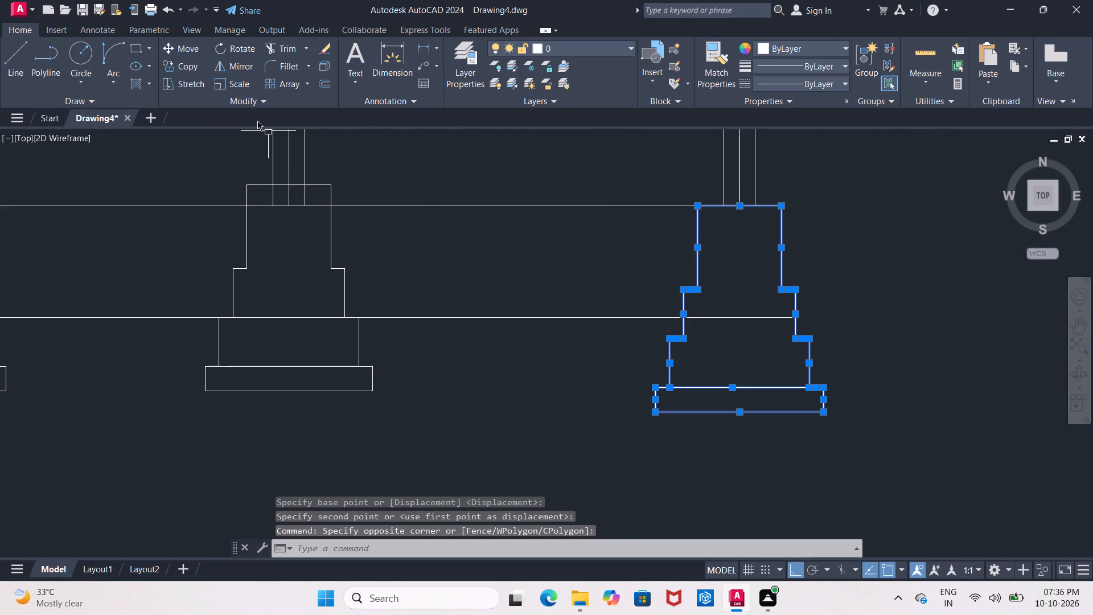
{"action": "left_click", "coordinate": [180, 81]}
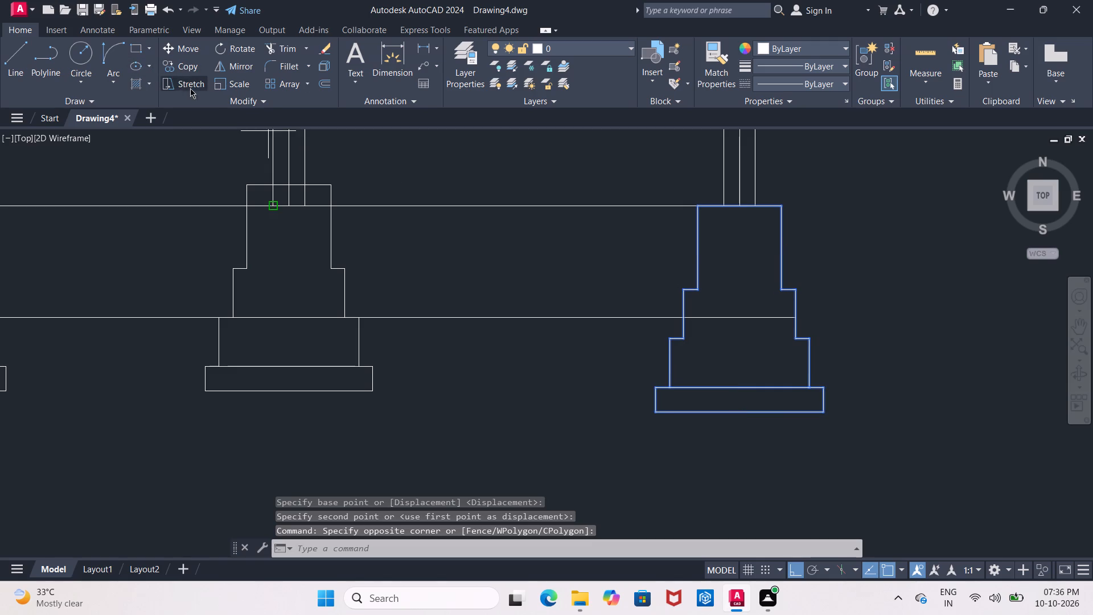
{"action": "left_click", "coordinate": [681, 338]}
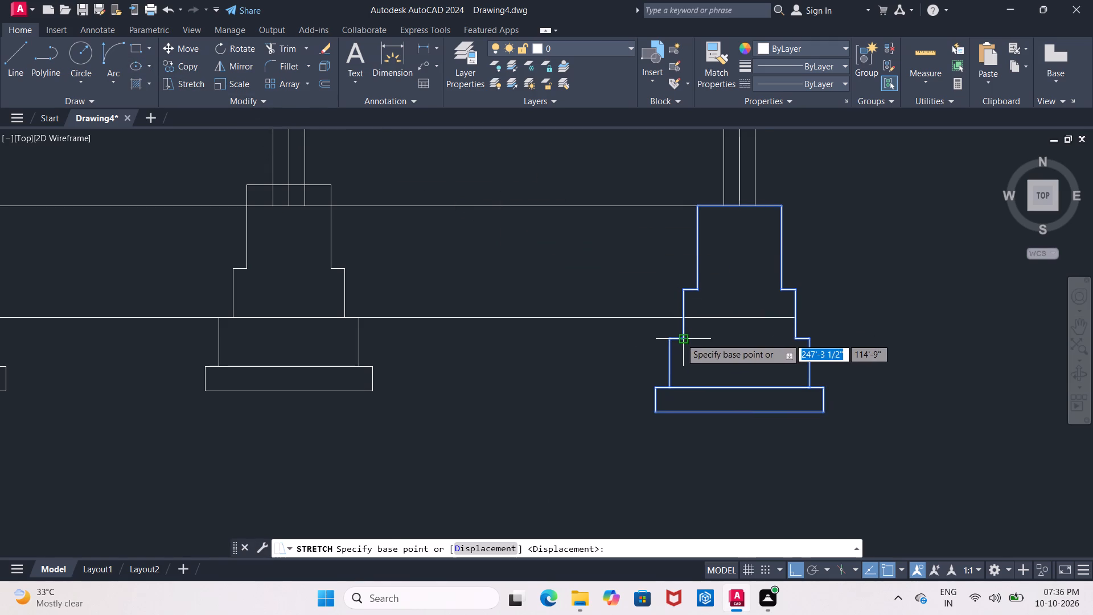
{"action": "left_click", "coordinate": [681, 315]}
Trim the ends of the vertical wall lines that run inside the tops of all three foundations.
{"action": "scroll", "coordinate": [681, 315], "scroll_direction": "down", "scroll_amount": 2}
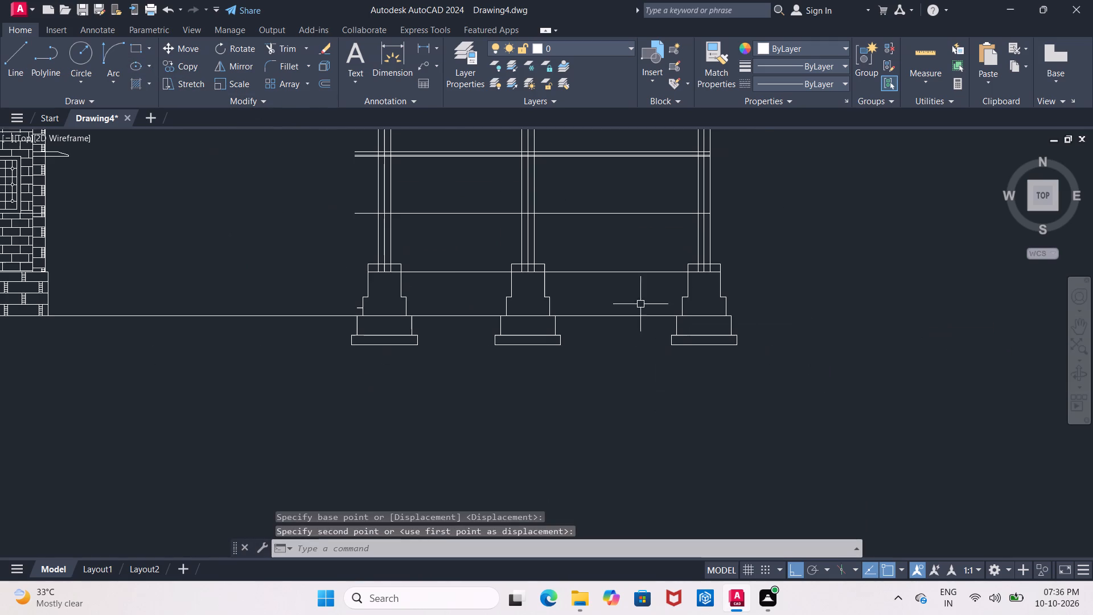
{"action": "middle_click_drag", "start_coordinate": [610, 286], "coordinate": [677, 306]}
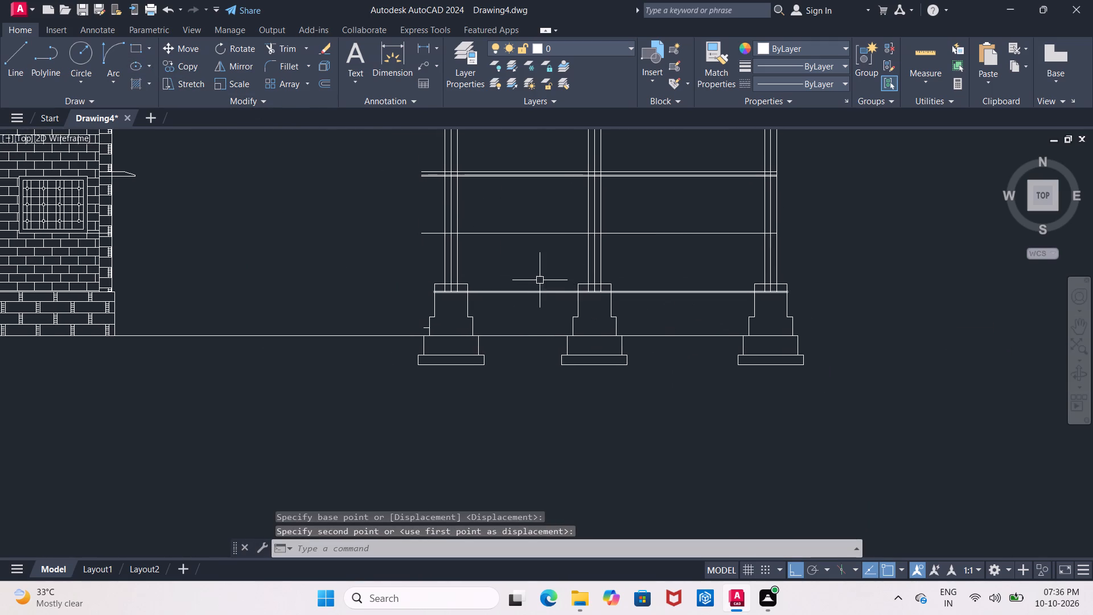
{"action": "scroll", "coordinate": [537, 279], "scroll_direction": "up", "scroll_amount": 2}
{"action": "middle_click_drag", "start_coordinate": [537, 279], "coordinate": [617, 281]}
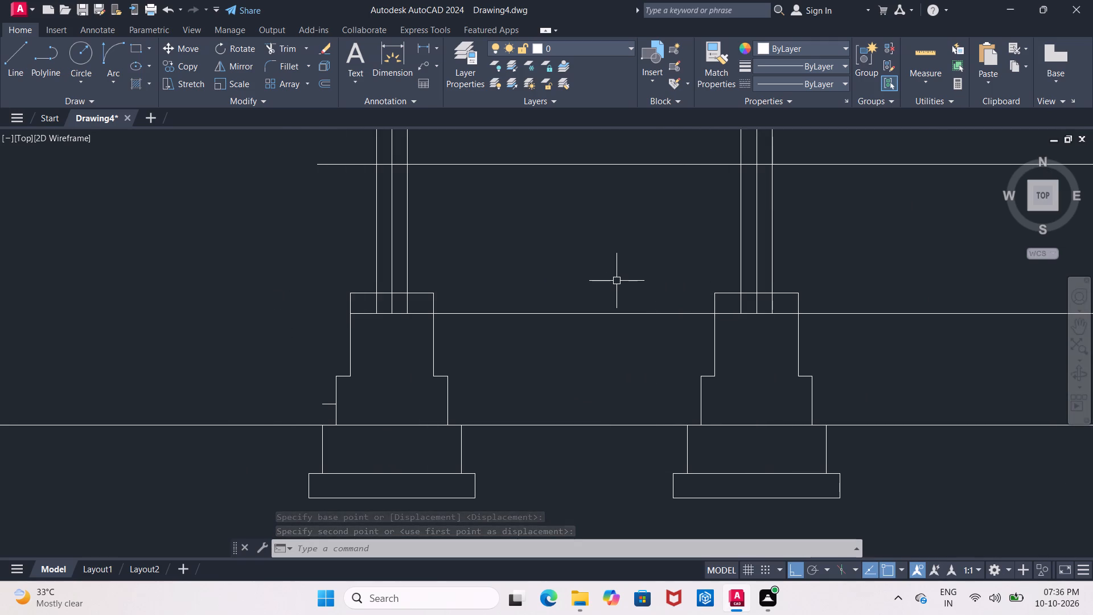
{"action": "key", "text": "Escape"}
{"action": "type", "text": "tr"}
{"action": "key", "text": "Return"}
{"action": "key", "text": "Return"}
{"action": "scroll", "coordinate": [396, 313], "scroll_direction": "up", "scroll_amount": 1}
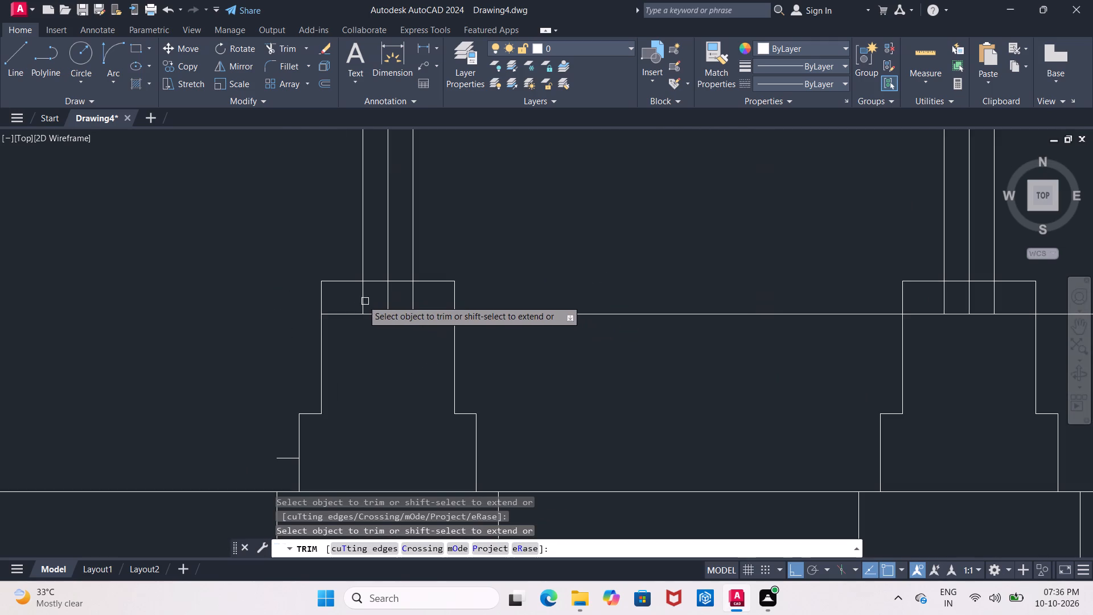
{"action": "left_click_drag", "start_coordinate": [354, 298], "coordinate": [427, 295]}
{"action": "middle_click_drag", "start_coordinate": [603, 289], "coordinate": [227, 256]}
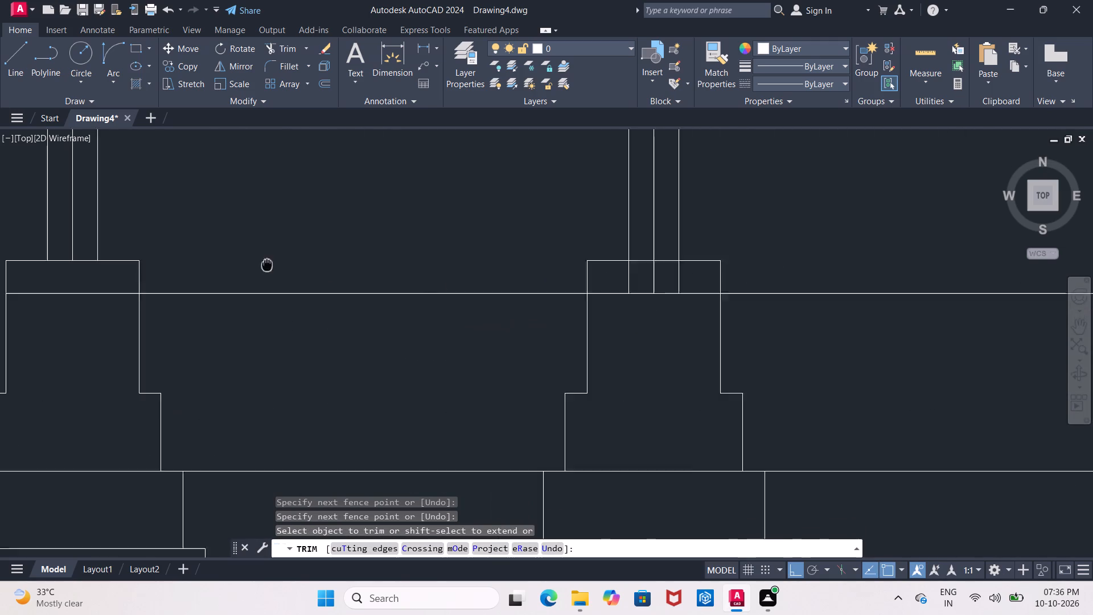
{"action": "left_click_drag", "start_coordinate": [557, 266], "coordinate": [642, 268]}
{"action": "middle_click_drag", "start_coordinate": [631, 269], "coordinate": [253, 272]}
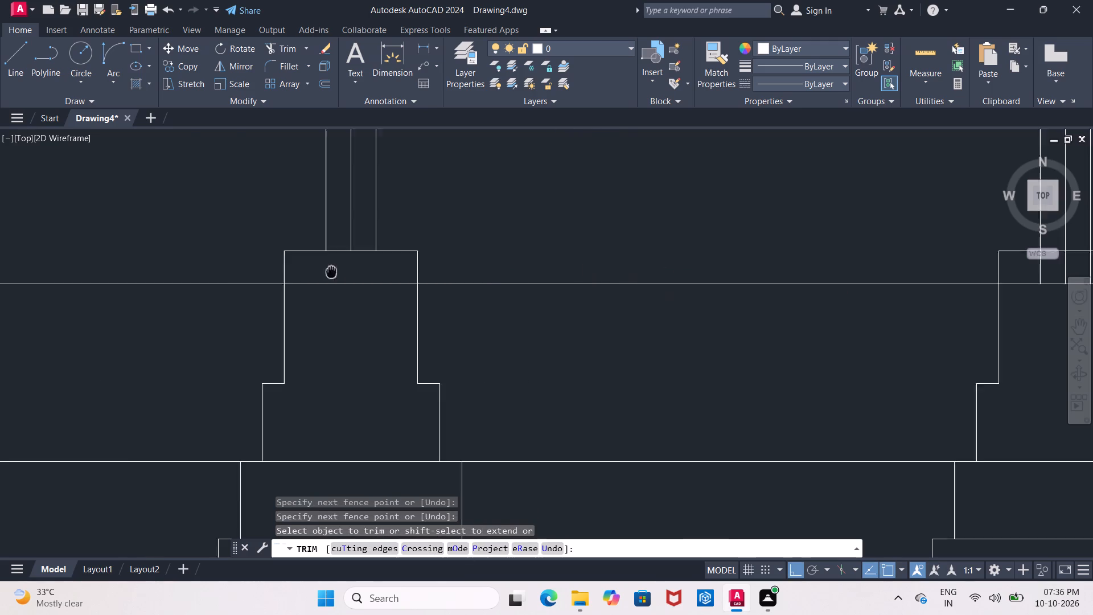
{"action": "middle_click_drag", "start_coordinate": [253, 272], "coordinate": [227, 268]}
{"action": "left_click_drag", "start_coordinate": [860, 264], "coordinate": [930, 260]}
{"action": "scroll", "coordinate": [919, 268], "scroll_direction": "down", "scroll_amount": 3}
{"action": "scroll", "coordinate": [631, 253], "scroll_direction": "up", "scroll_amount": 2}
{"action": "middle_click_drag", "start_coordinate": [632, 253], "coordinate": [673, 241]}
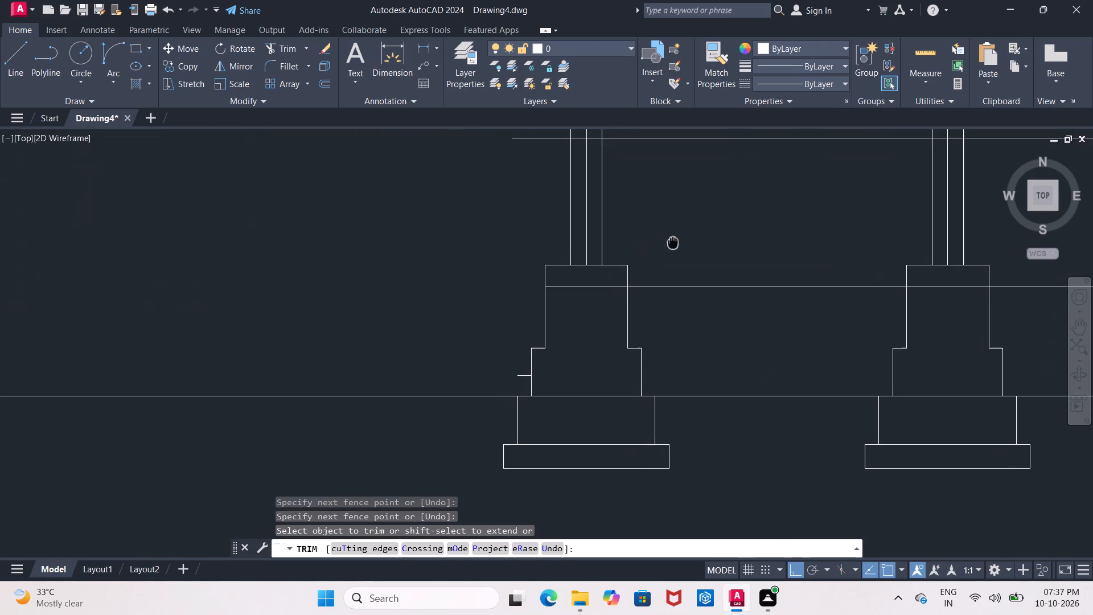
{"action": "middle_click_drag", "start_coordinate": [673, 241], "coordinate": [617, 255]}
{"action": "key", "text": "Escape"}
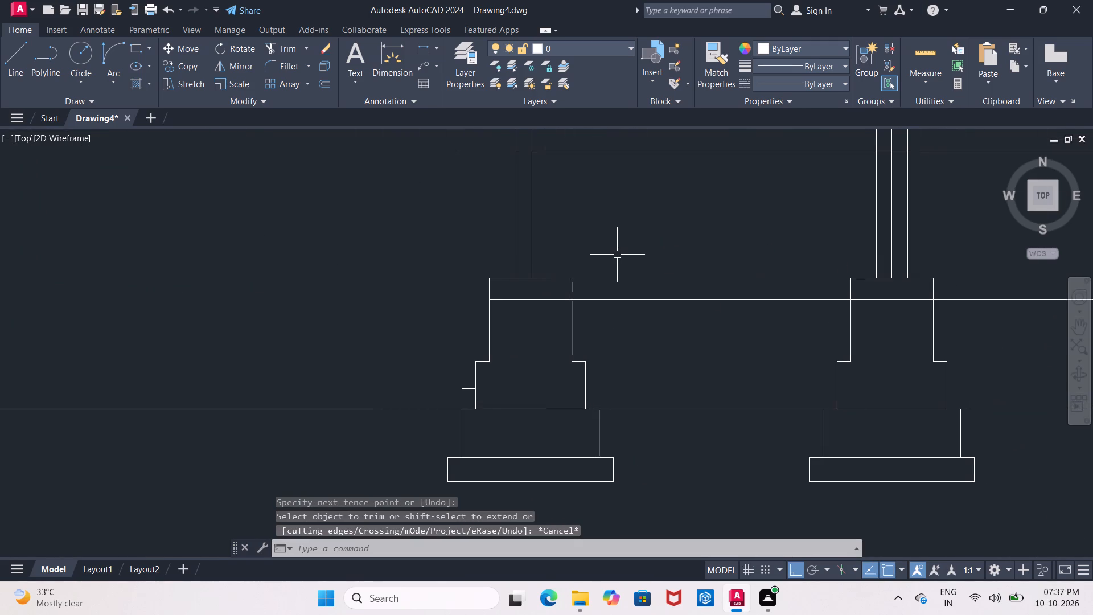
Extend the top line of the first foundation to the second, and that of the second foundation to the third.
{"action": "key", "text": "e"}
{"action": "key", "text": "x"}
{"action": "left_click", "coordinate": [650, 283]}
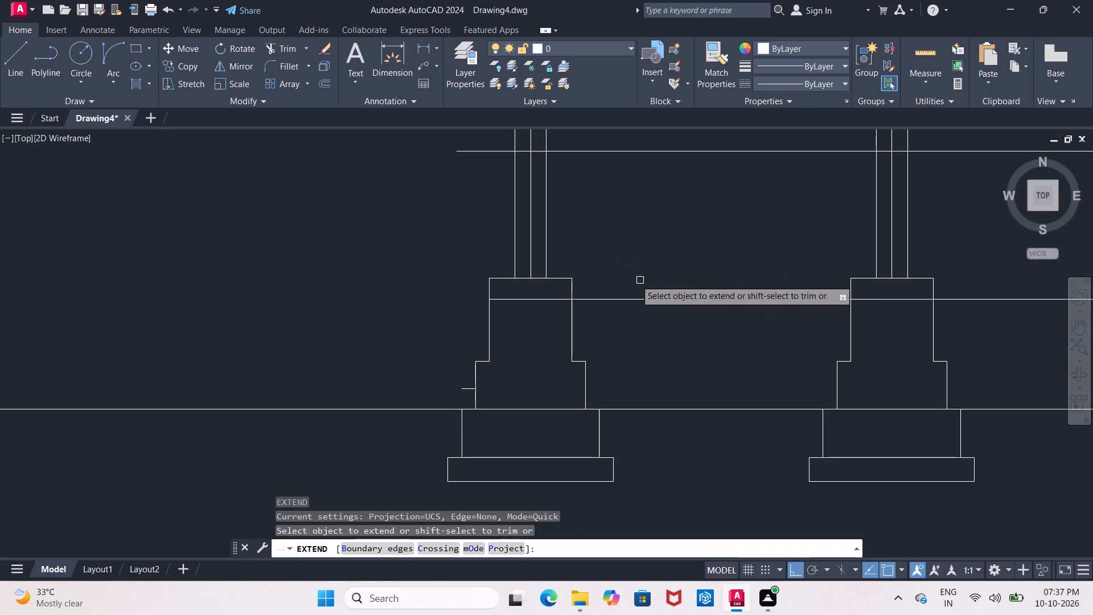
{"action": "left_click", "coordinate": [556, 280]}
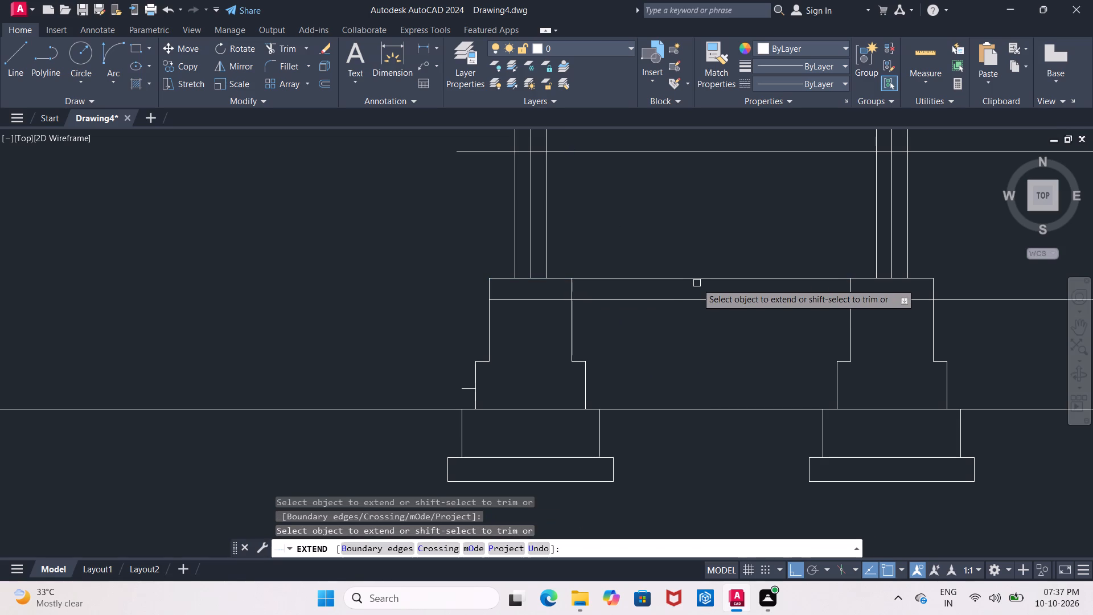
{"action": "left_click", "coordinate": [697, 281]}
{"action": "left_click", "coordinate": [748, 279]}
{"action": "left_click", "coordinate": [763, 278]}
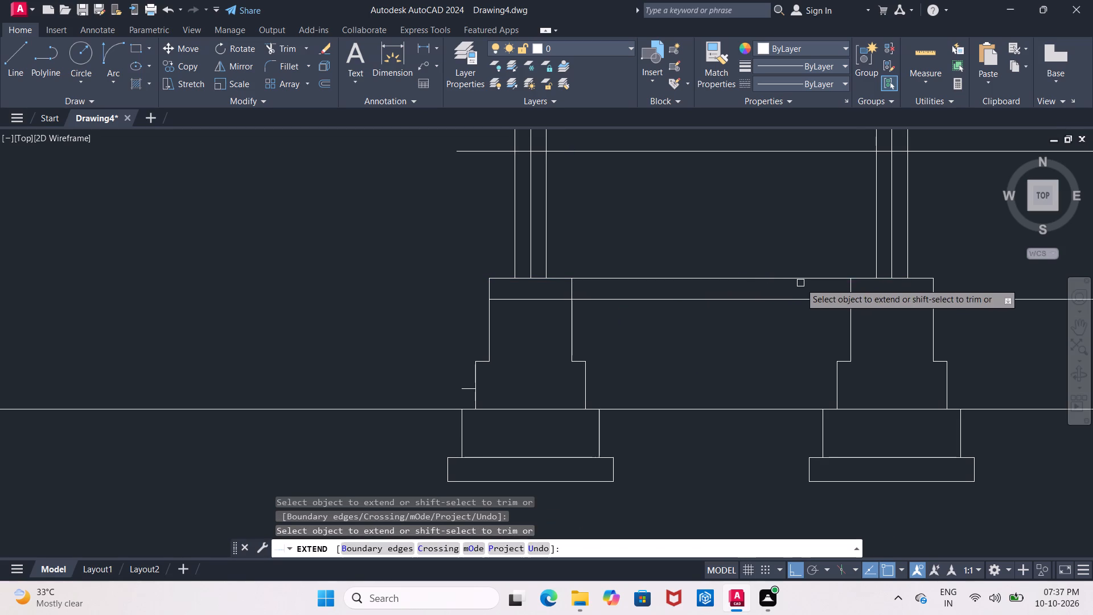
{"action": "middle_click_drag", "start_coordinate": [800, 277], "coordinate": [467, 281]}
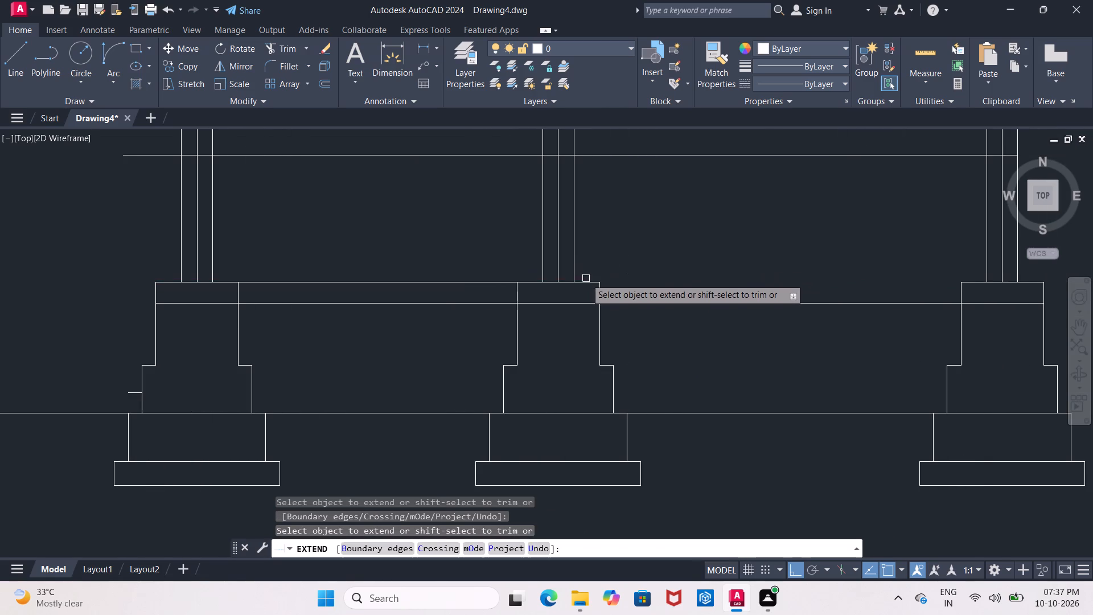
{"action": "left_click", "coordinate": [588, 284]}
{"action": "left_click", "coordinate": [714, 281]}
Examine the walls and foundations of the adjacent view alongside the front elevation.
{"action": "scroll", "coordinate": [788, 264], "scroll_direction": "down", "scroll_amount": 1}
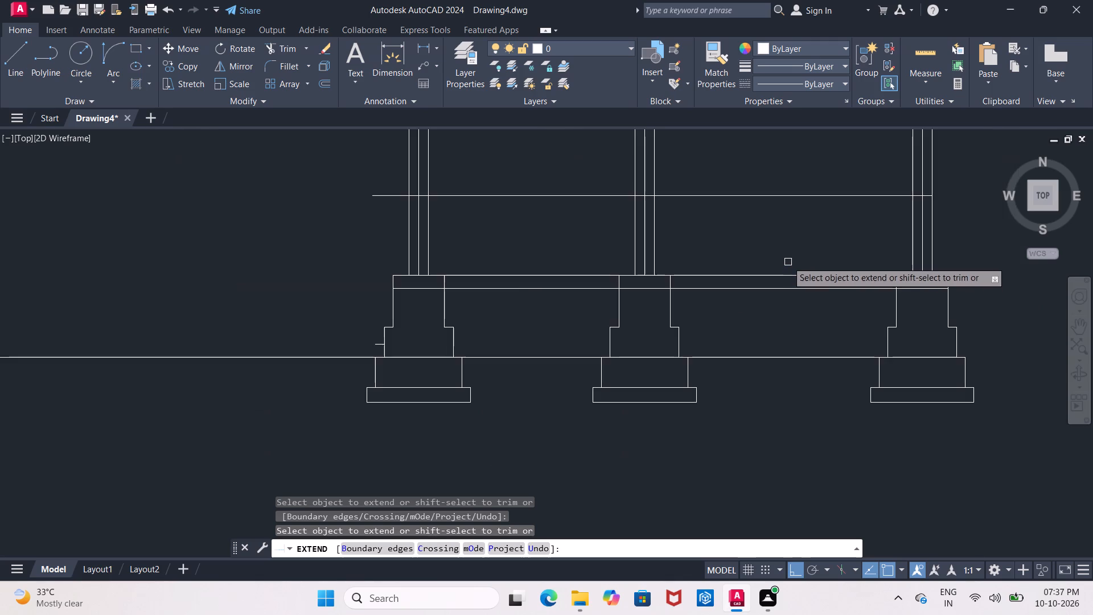
{"action": "scroll", "coordinate": [786, 256], "scroll_direction": "up", "scroll_amount": 1}
{"action": "middle_click_drag", "start_coordinate": [786, 256], "coordinate": [842, 268]}
{"action": "scroll", "coordinate": [829, 271], "scroll_direction": "down", "scroll_amount": 2}
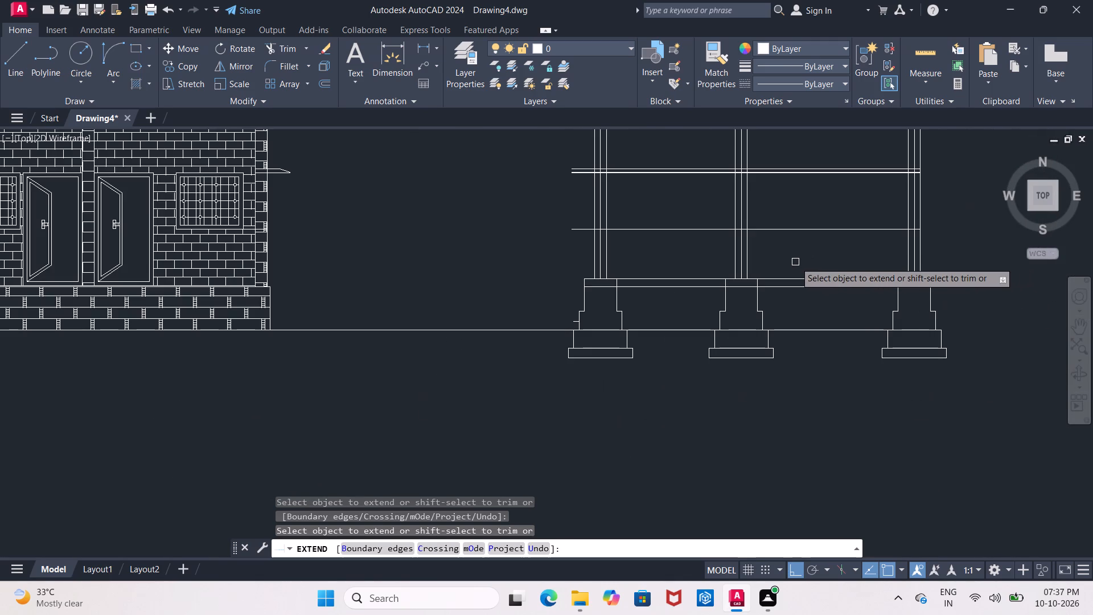
{"action": "scroll", "coordinate": [795, 262], "scroll_direction": "down", "scroll_amount": 1}
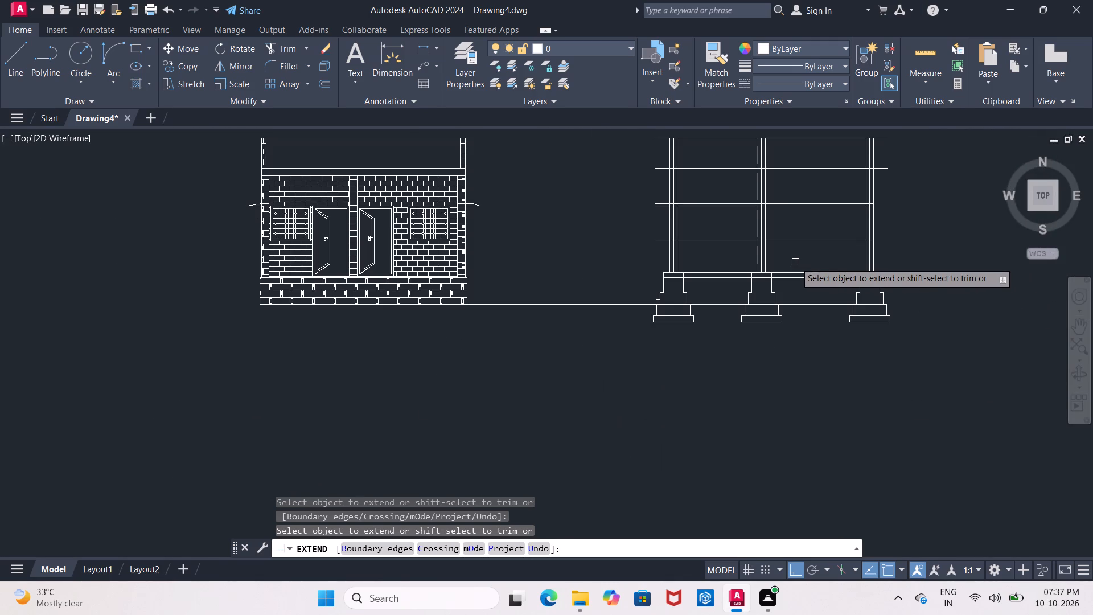
{"action": "scroll", "coordinate": [445, 267], "scroll_direction": "up", "scroll_amount": 1}
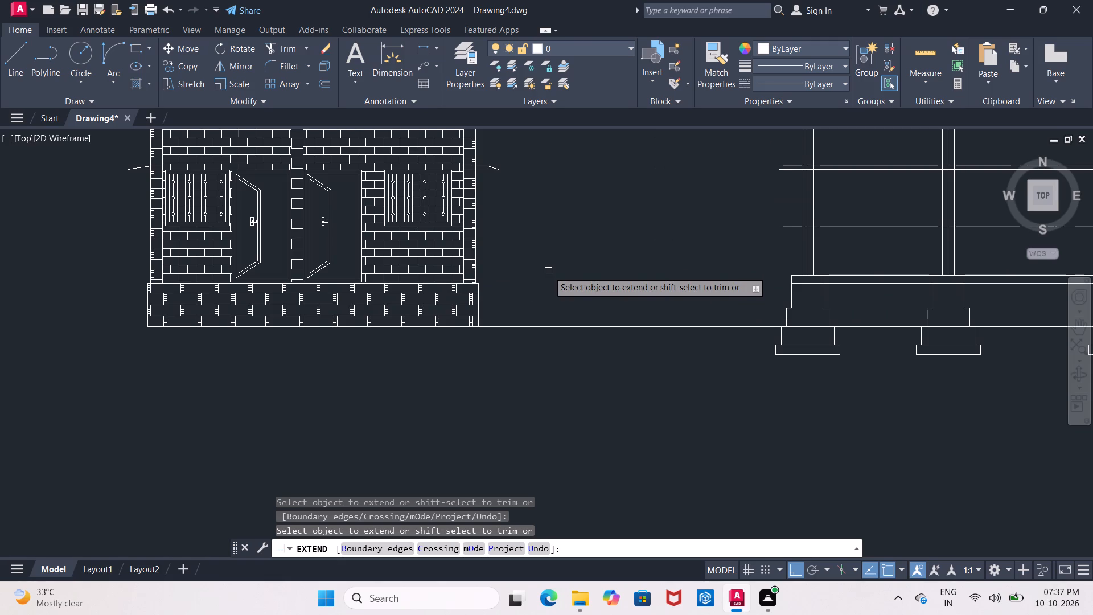
{"action": "middle_click_drag", "start_coordinate": [552, 276], "coordinate": [414, 280]}
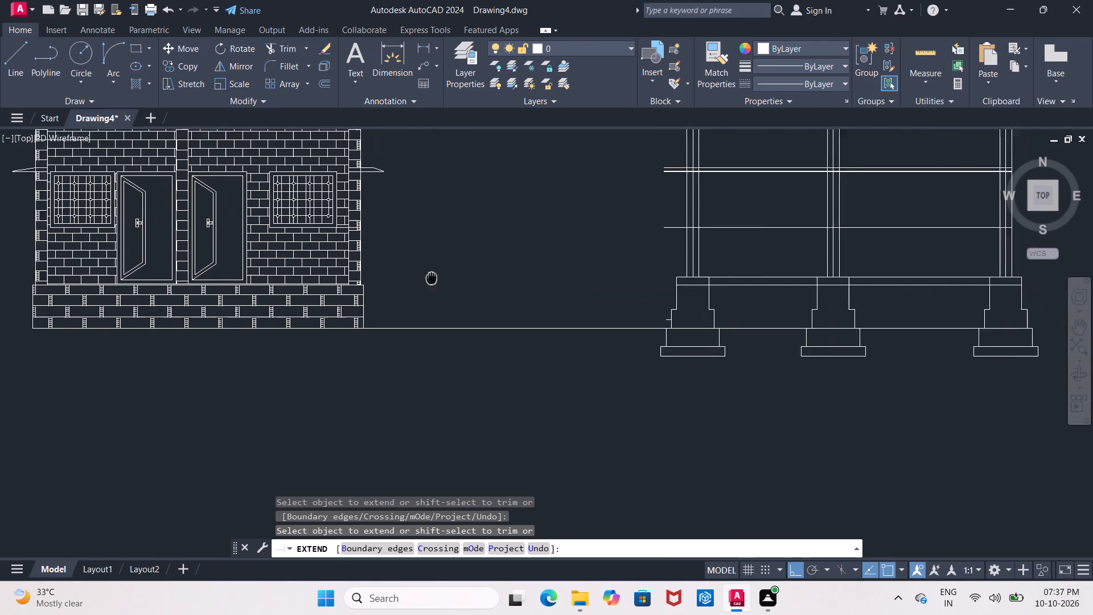
{"action": "middle_click_drag", "start_coordinate": [414, 280], "coordinate": [291, 348]}
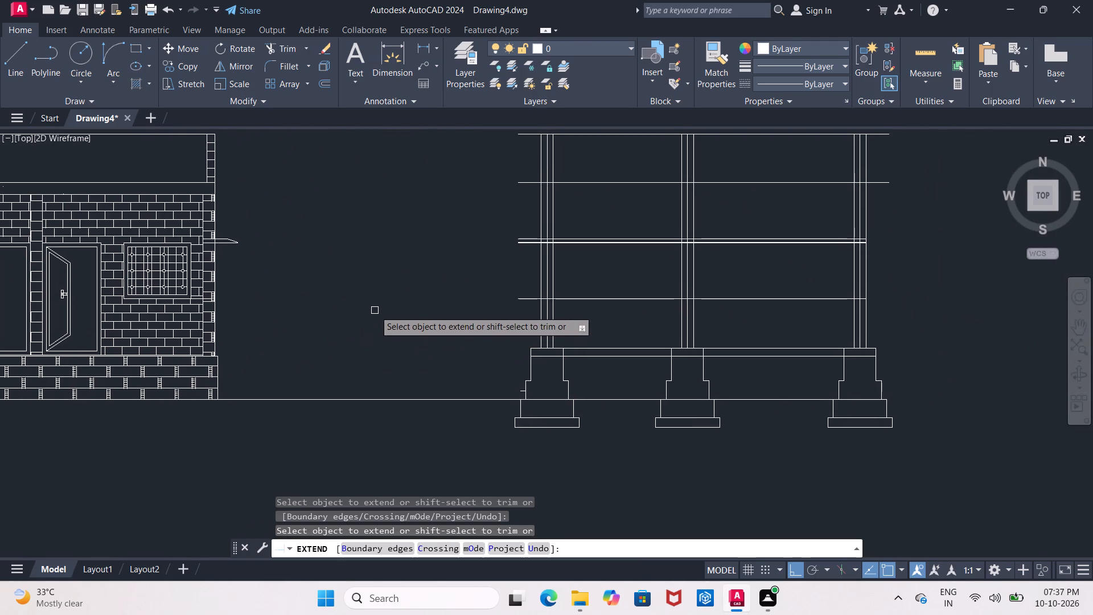
{"action": "middle_click_drag", "start_coordinate": [387, 307], "coordinate": [398, 344]}
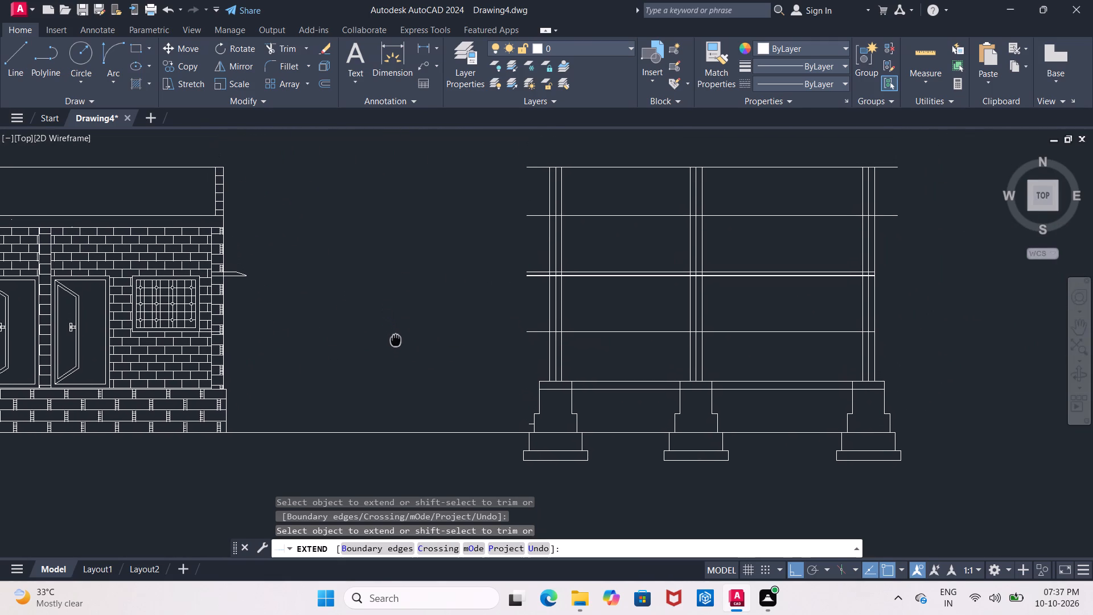
{"action": "middle_click_drag", "start_coordinate": [398, 344], "coordinate": [398, 345]}
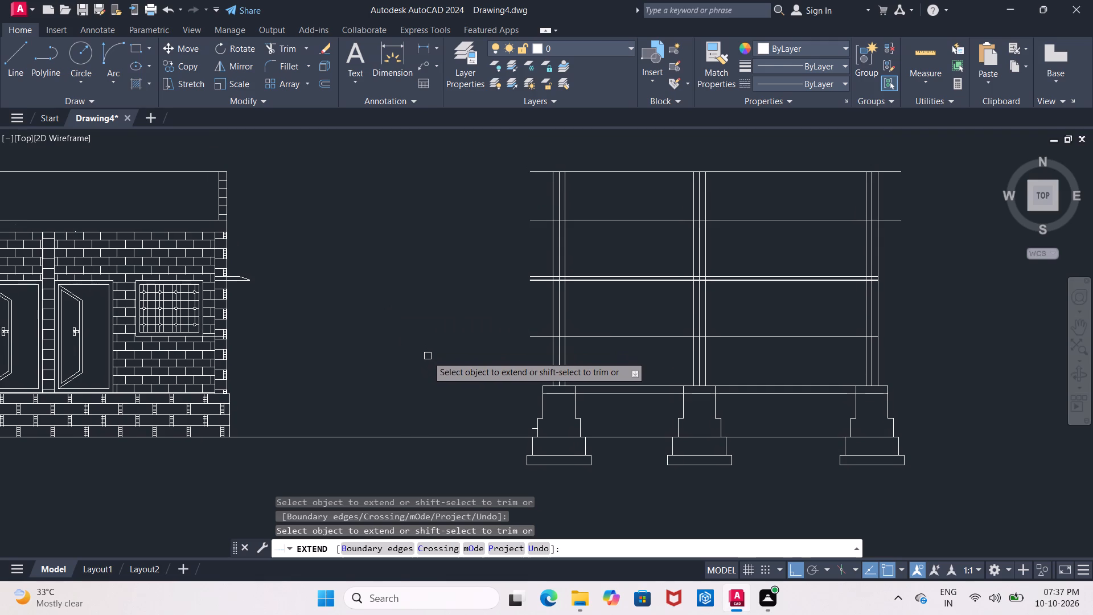
{"action": "middle_click_drag", "start_coordinate": [428, 356], "coordinate": [372, 340]}
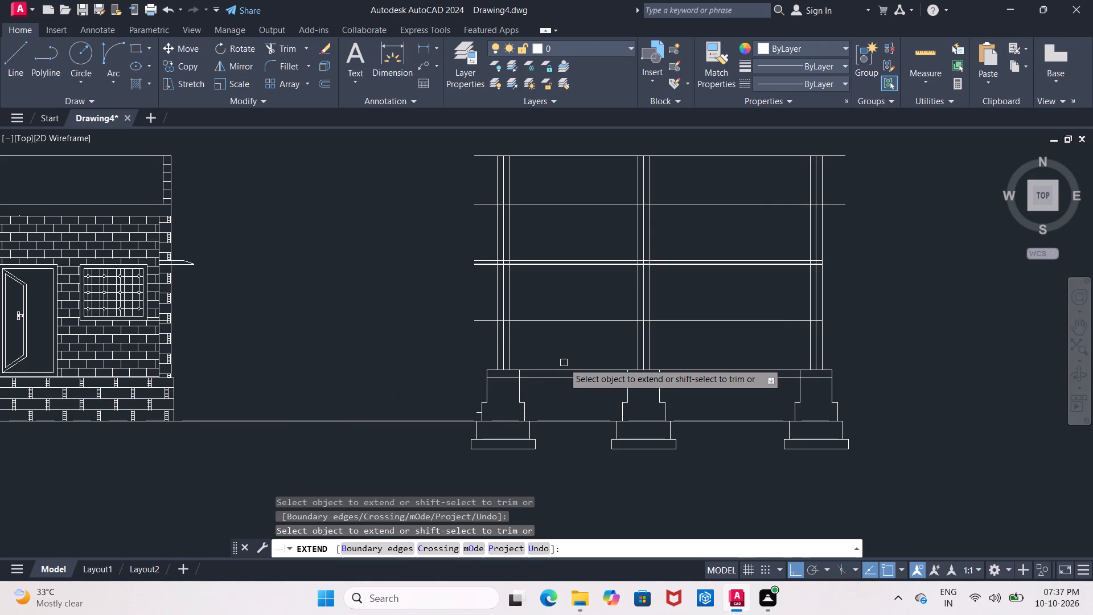
{"action": "middle_click_drag", "start_coordinate": [569, 355], "coordinate": [573, 311]}
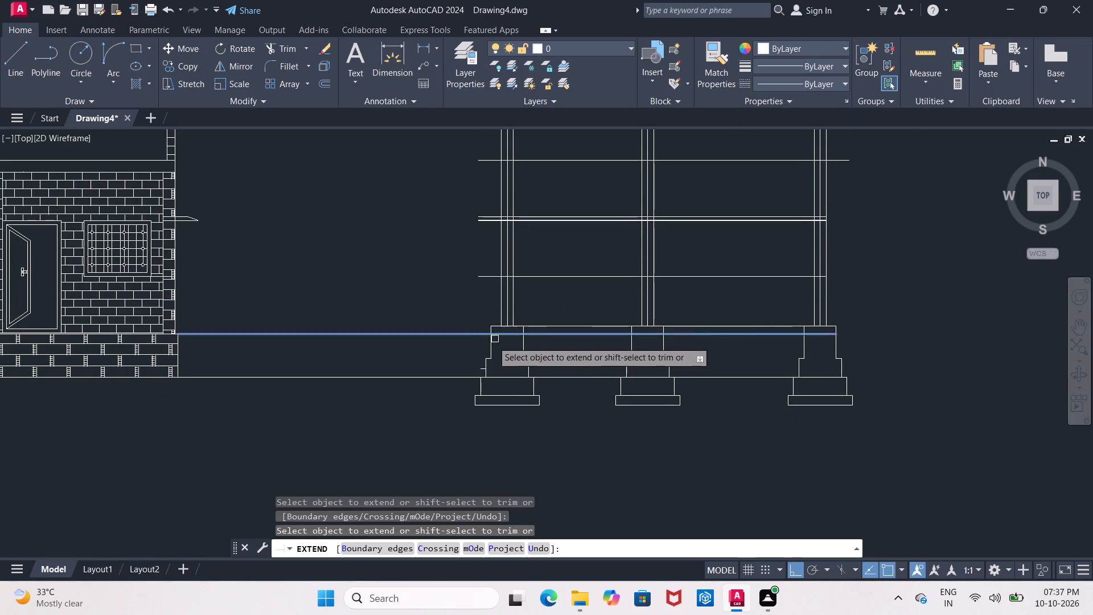
Delete the stray short horizontal line beside the first foundation's middle step.
{"action": "scroll", "coordinate": [478, 349], "scroll_direction": "up", "scroll_amount": 2}
{"action": "middle_click_drag", "start_coordinate": [475, 356], "coordinate": [474, 315]}
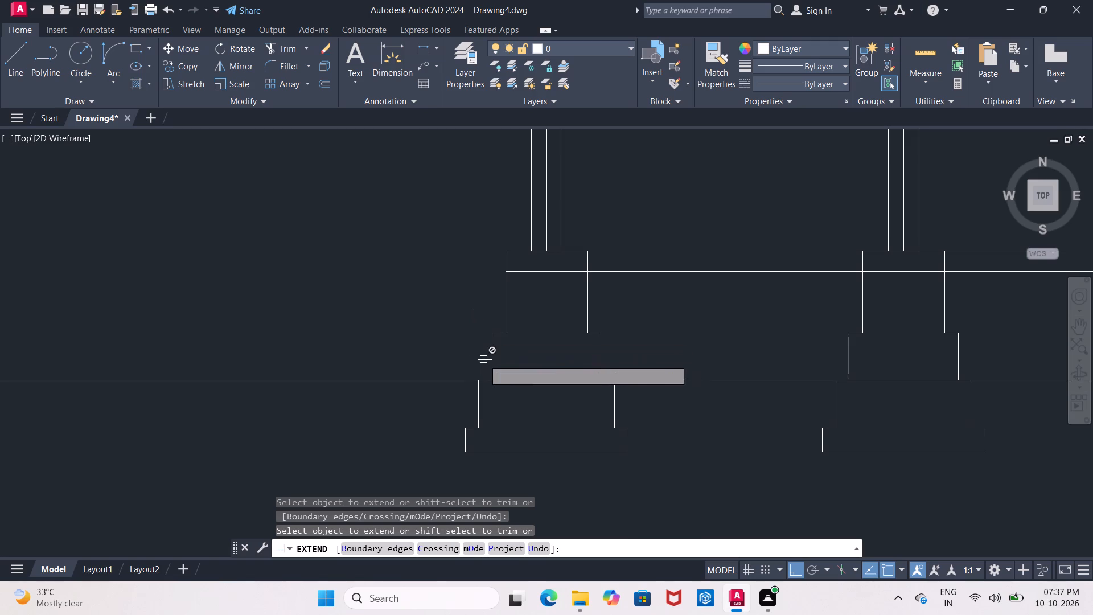
{"action": "key", "text": "Escape"}
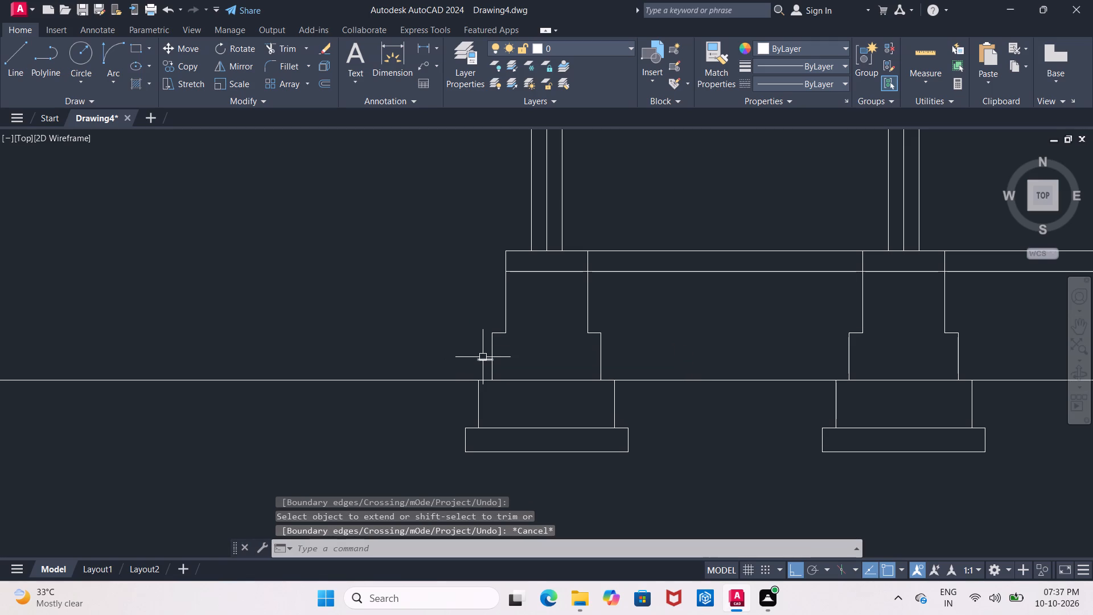
{"action": "left_click", "coordinate": [483, 357]}
{"action": "key", "text": "Delete"}
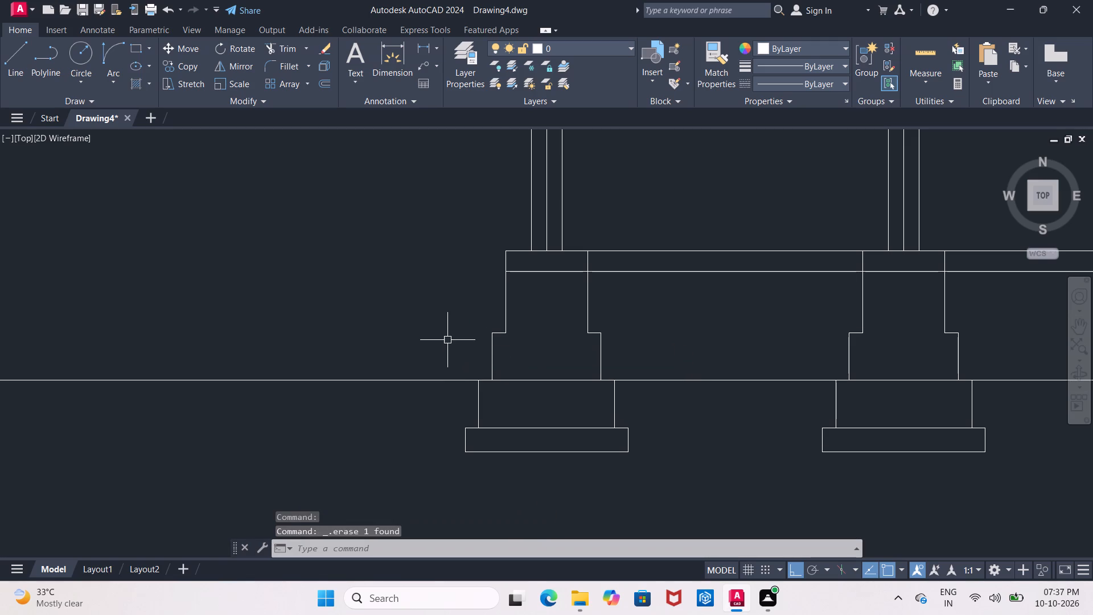
Trim the extended bottom line between the front elevation and the first foundation.
{"action": "key", "text": "t"}
{"action": "key", "text": "r"}
{"action": "key", "text": "Return"}
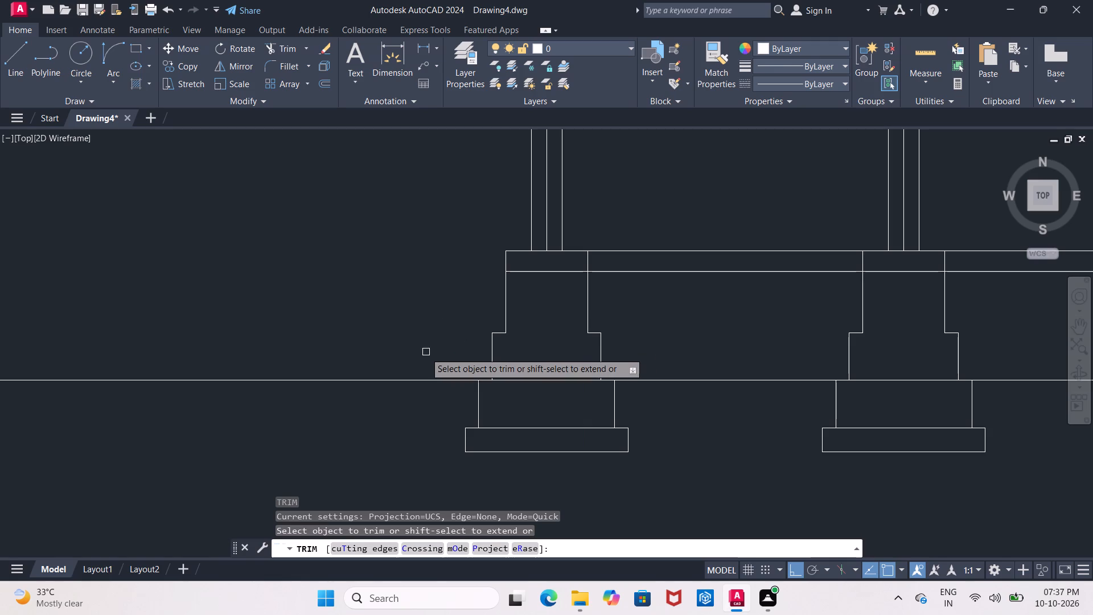
{"action": "left_click", "coordinate": [417, 379]}
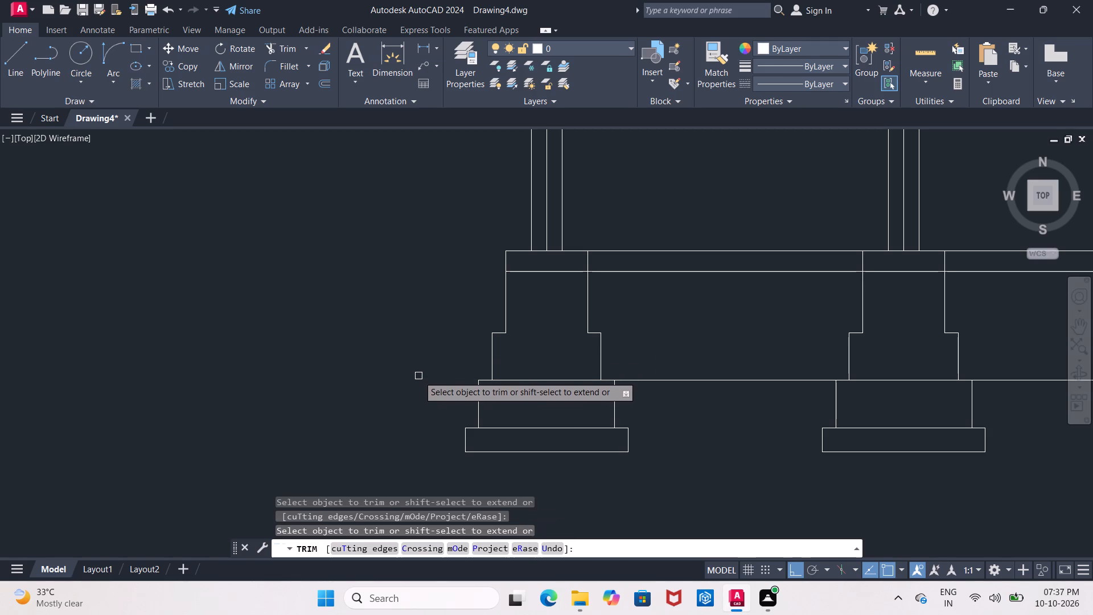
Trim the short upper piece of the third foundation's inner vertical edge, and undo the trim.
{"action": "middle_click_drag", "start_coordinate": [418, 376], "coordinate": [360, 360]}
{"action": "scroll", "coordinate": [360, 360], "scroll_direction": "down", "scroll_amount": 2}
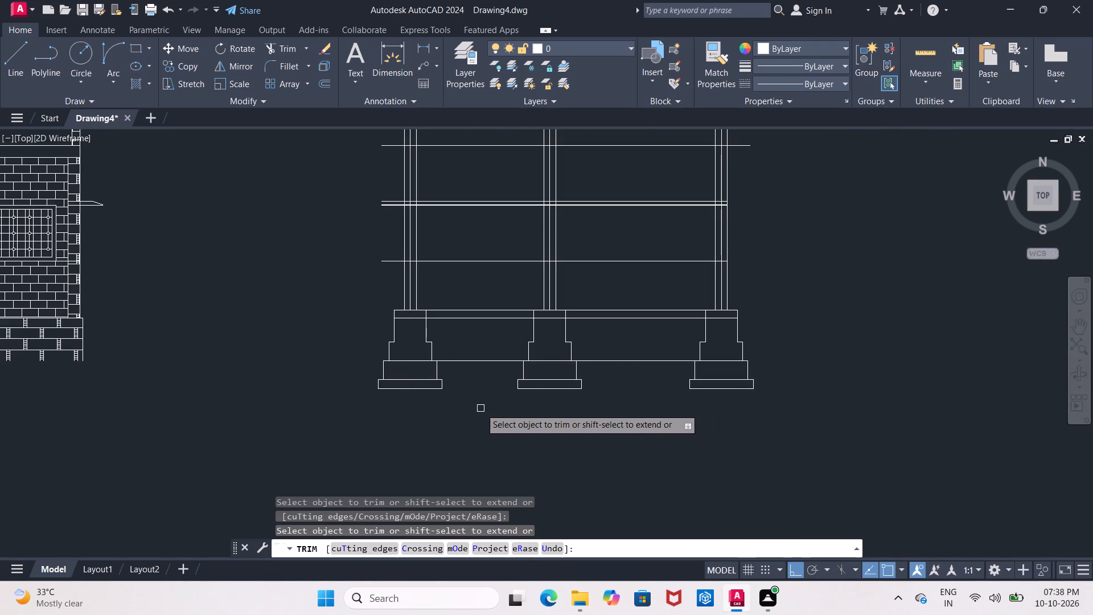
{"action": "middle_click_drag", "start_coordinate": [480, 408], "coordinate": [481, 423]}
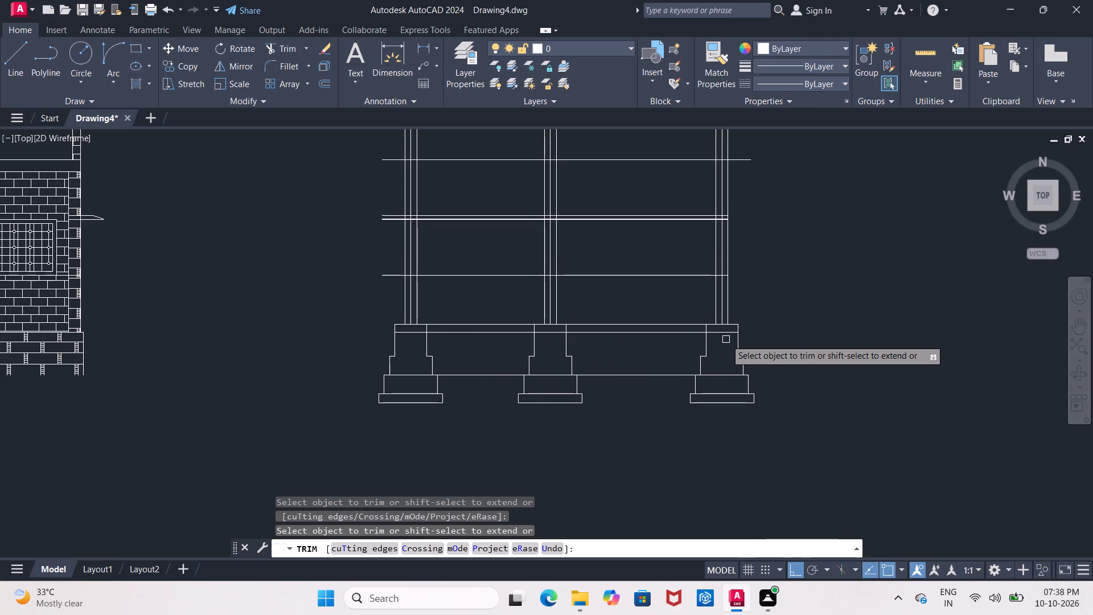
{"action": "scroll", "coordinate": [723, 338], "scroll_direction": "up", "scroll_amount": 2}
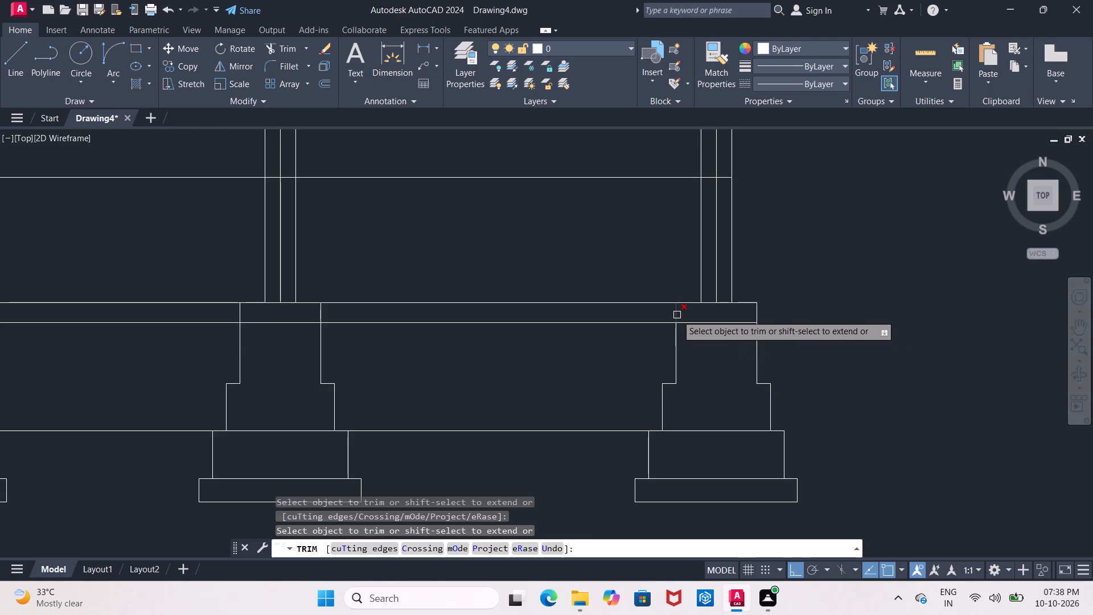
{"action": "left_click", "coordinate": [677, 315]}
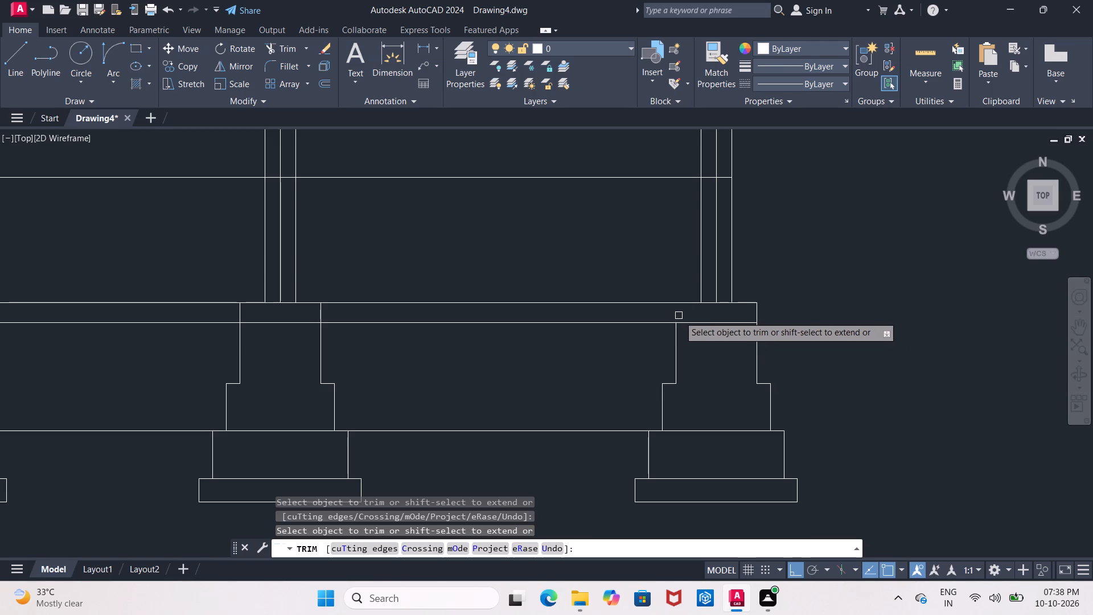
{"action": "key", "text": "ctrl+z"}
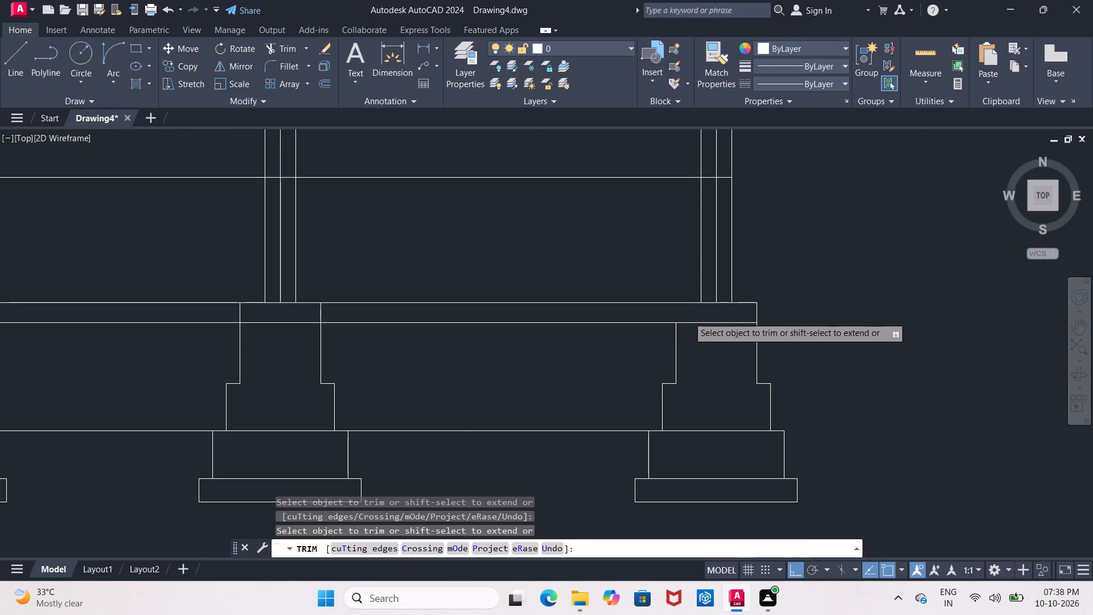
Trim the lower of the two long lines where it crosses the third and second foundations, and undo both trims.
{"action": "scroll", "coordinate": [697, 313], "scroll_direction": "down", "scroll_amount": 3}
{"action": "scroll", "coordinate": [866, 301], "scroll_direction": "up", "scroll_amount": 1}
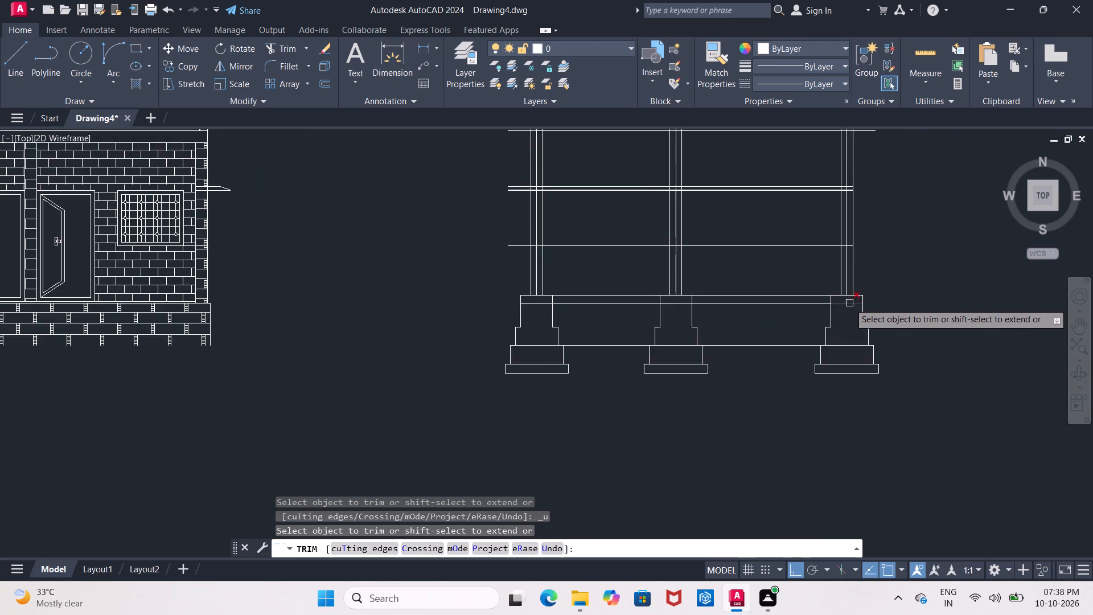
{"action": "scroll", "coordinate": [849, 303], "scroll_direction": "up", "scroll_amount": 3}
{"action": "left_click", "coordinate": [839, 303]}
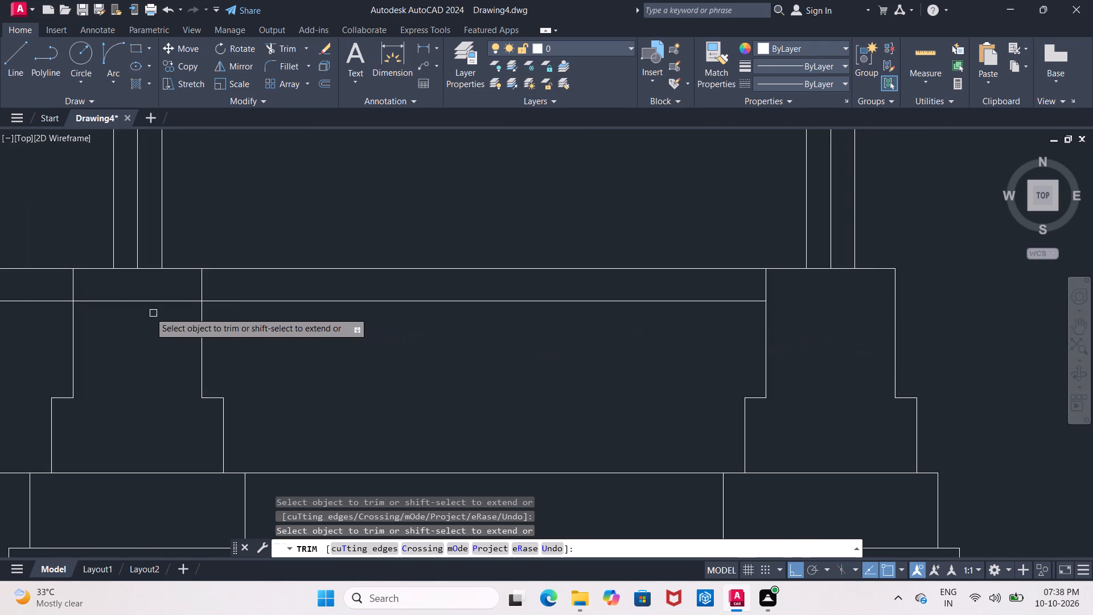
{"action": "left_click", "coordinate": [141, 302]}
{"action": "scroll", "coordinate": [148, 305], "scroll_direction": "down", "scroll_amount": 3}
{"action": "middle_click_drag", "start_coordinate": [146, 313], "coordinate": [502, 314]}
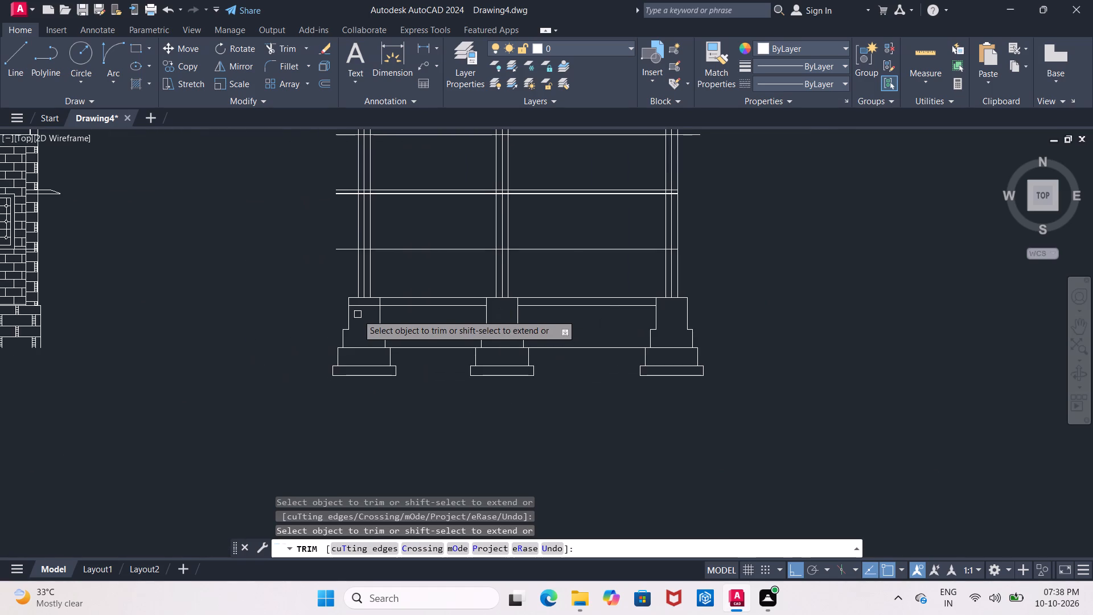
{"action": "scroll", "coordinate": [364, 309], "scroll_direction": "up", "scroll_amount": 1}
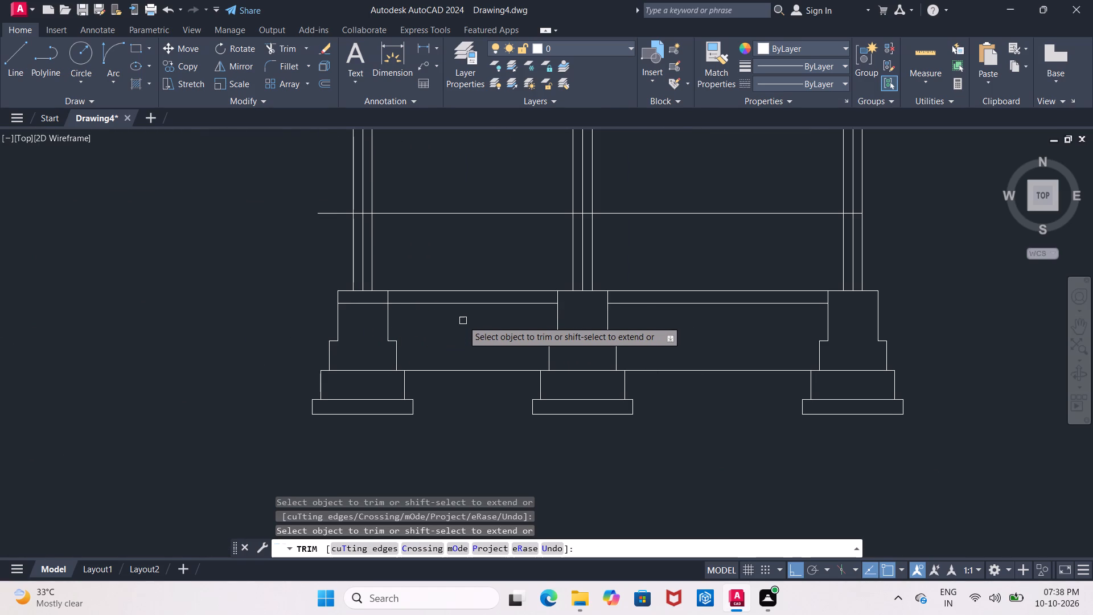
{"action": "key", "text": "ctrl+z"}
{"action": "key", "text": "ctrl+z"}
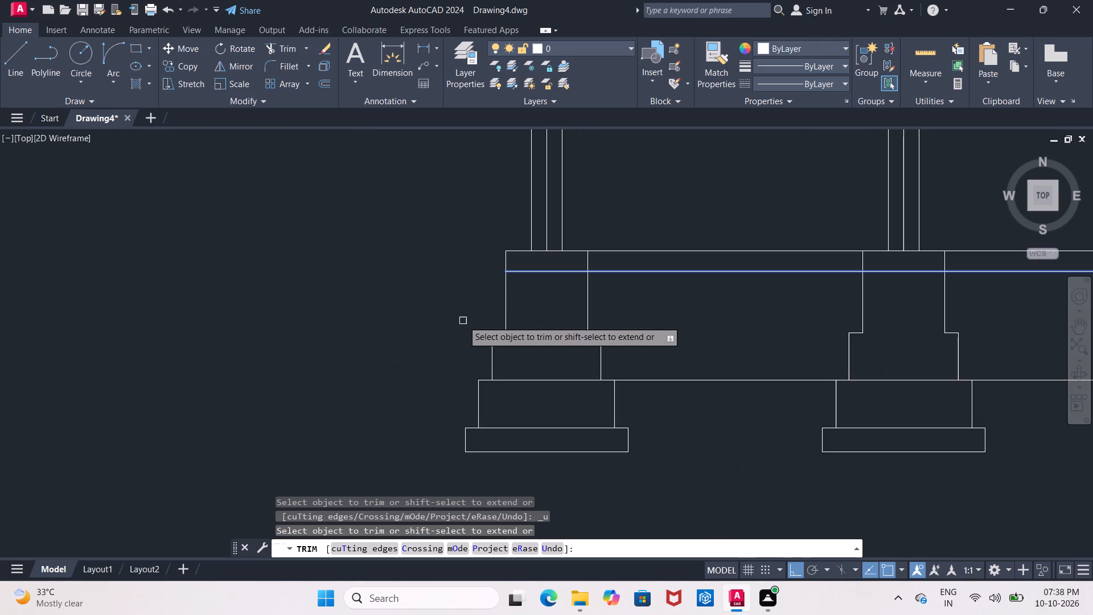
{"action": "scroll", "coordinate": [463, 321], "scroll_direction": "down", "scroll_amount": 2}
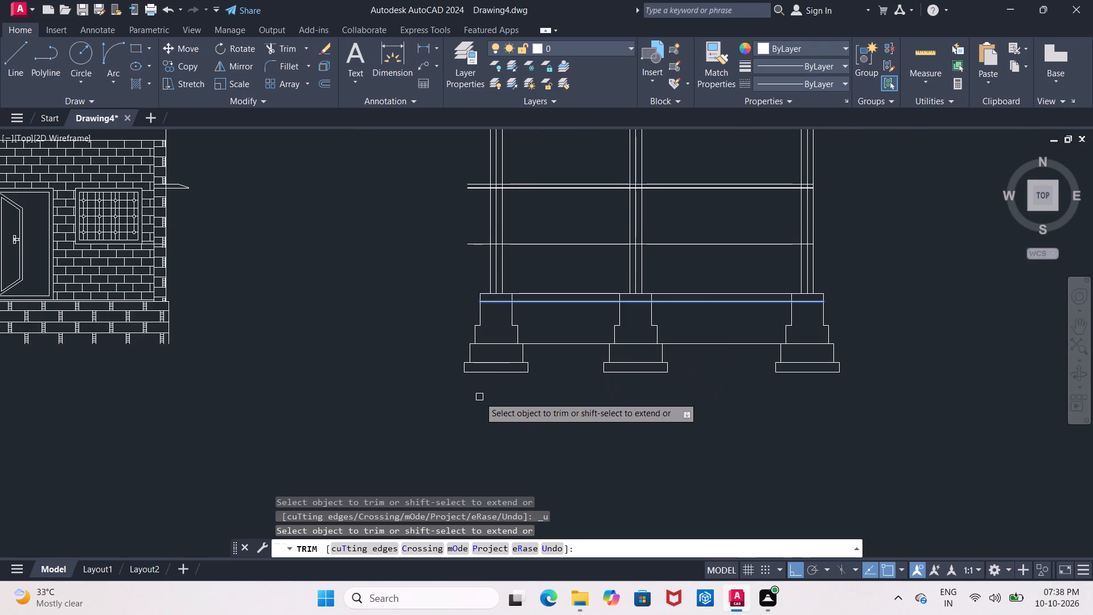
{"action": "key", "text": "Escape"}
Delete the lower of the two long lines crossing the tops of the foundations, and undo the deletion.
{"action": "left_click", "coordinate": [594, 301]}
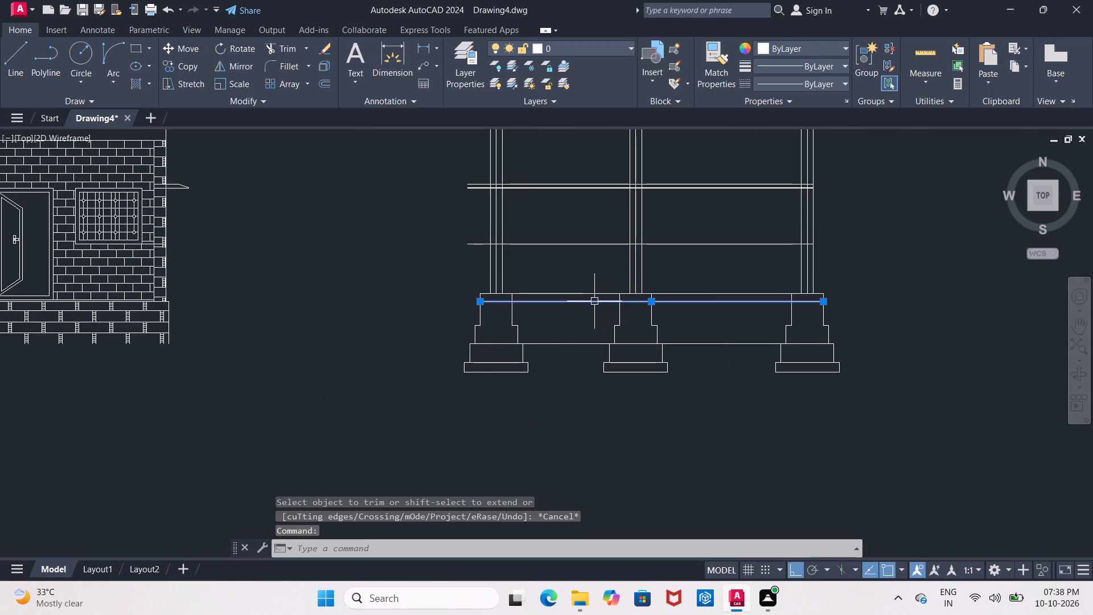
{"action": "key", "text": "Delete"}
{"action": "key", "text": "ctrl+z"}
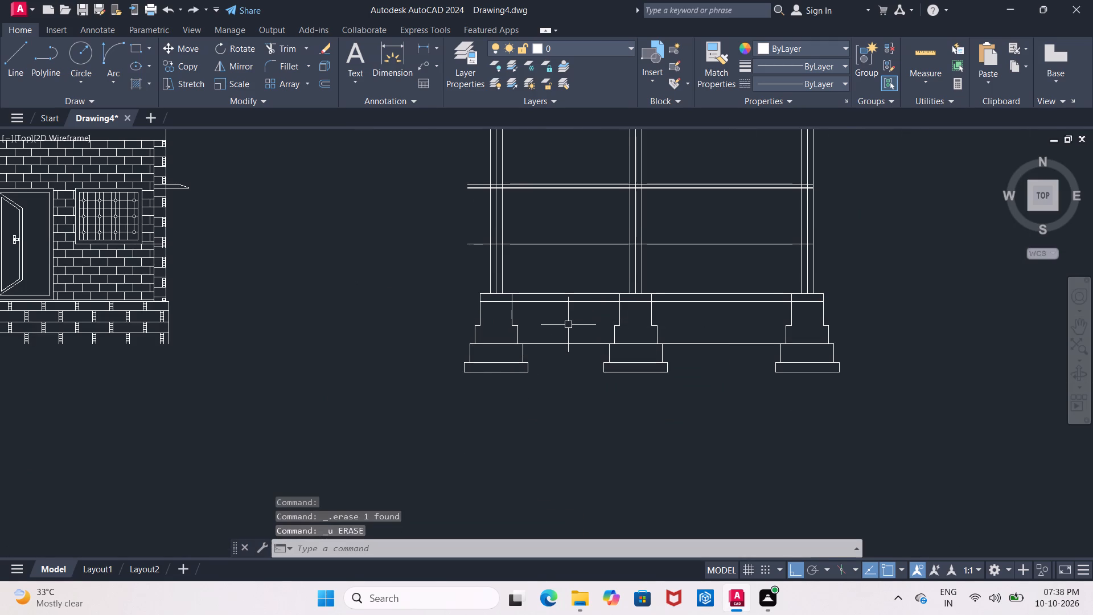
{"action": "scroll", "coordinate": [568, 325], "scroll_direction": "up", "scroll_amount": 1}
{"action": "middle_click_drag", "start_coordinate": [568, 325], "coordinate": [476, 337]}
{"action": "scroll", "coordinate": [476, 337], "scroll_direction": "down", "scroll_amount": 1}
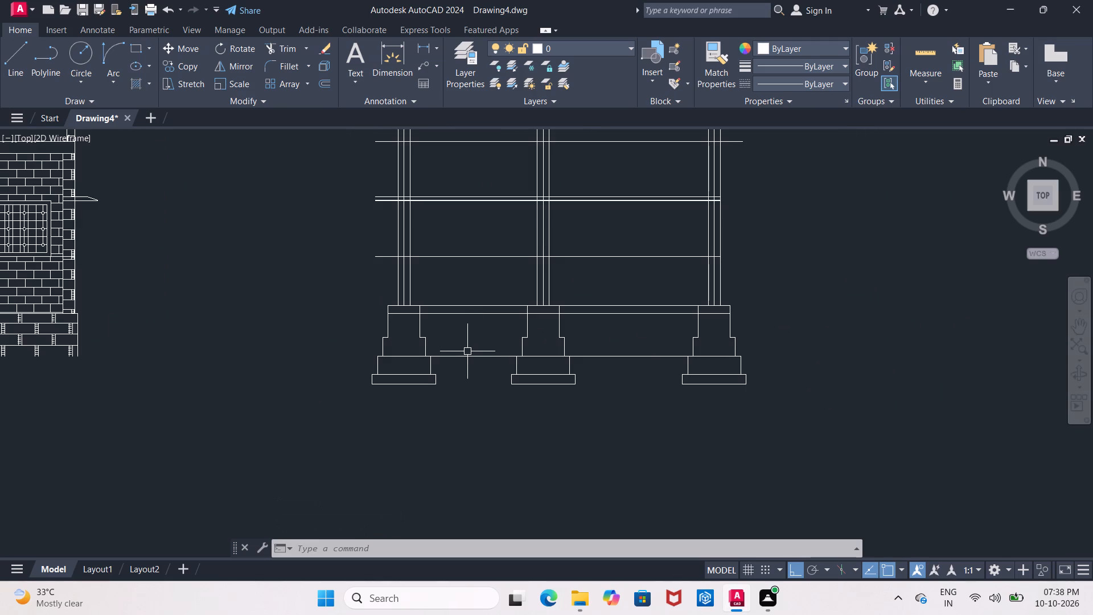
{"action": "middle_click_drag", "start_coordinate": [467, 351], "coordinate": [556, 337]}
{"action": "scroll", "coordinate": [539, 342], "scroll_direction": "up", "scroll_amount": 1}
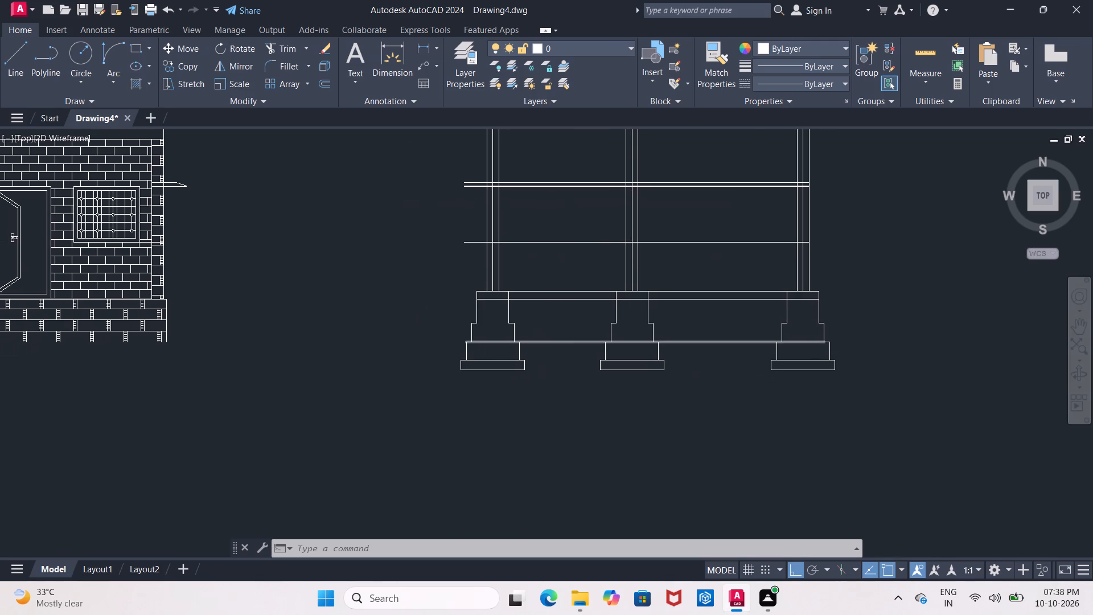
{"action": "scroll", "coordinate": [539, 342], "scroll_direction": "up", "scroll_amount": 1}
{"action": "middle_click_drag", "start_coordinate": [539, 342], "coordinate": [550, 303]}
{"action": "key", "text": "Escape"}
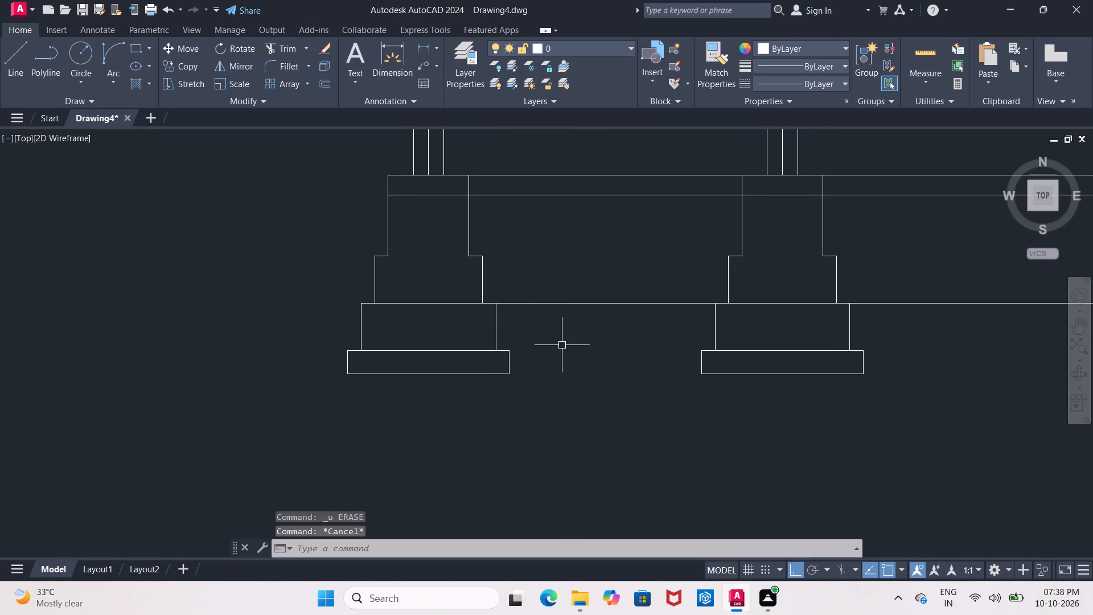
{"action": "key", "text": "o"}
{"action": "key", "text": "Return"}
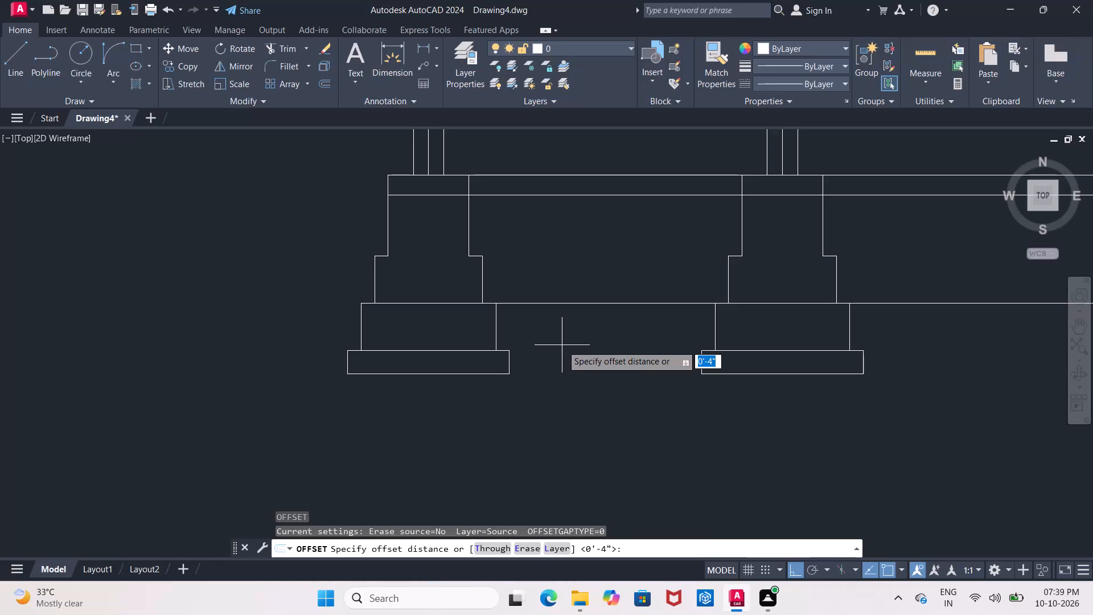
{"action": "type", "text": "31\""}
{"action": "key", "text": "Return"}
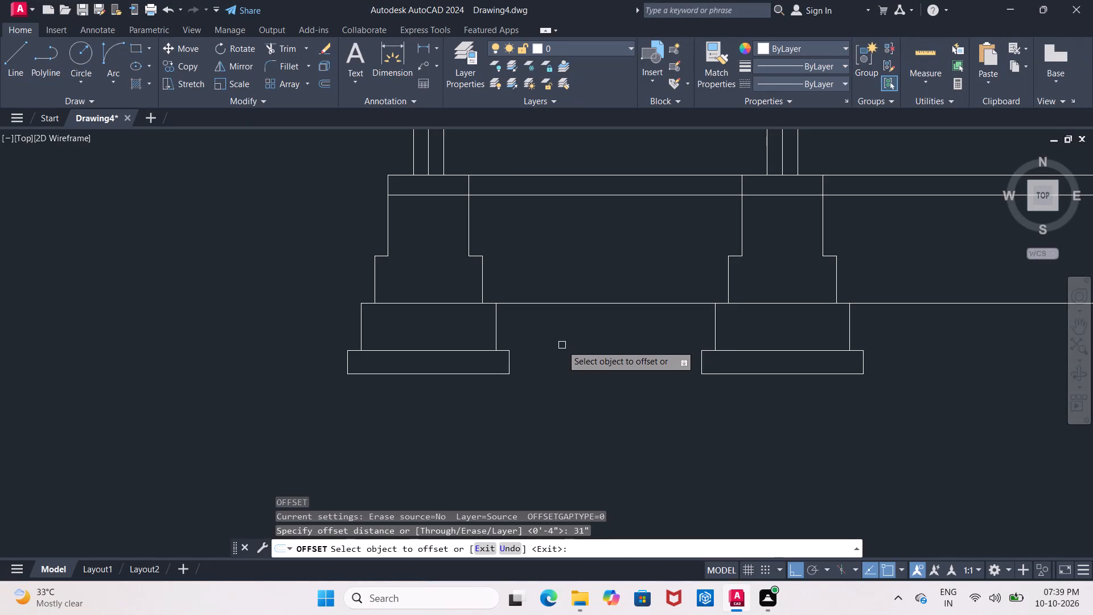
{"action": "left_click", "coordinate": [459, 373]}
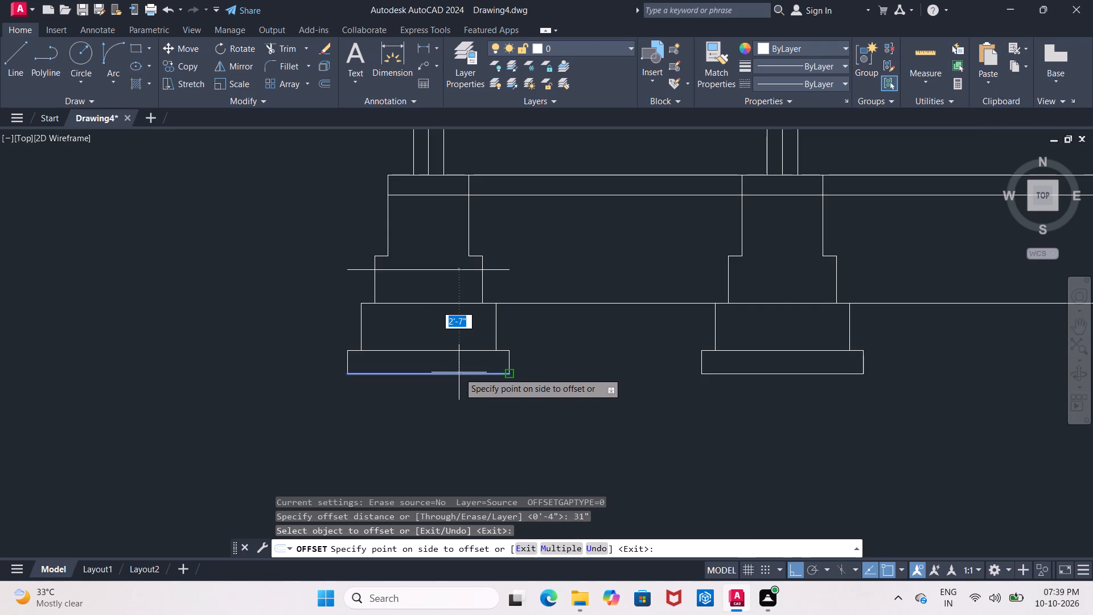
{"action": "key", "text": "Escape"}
Trim the ends of the horizontal lines below the top line that overhang the outer faces of the first and third walls.
{"action": "scroll", "coordinate": [505, 394], "scroll_direction": "down", "scroll_amount": 1}
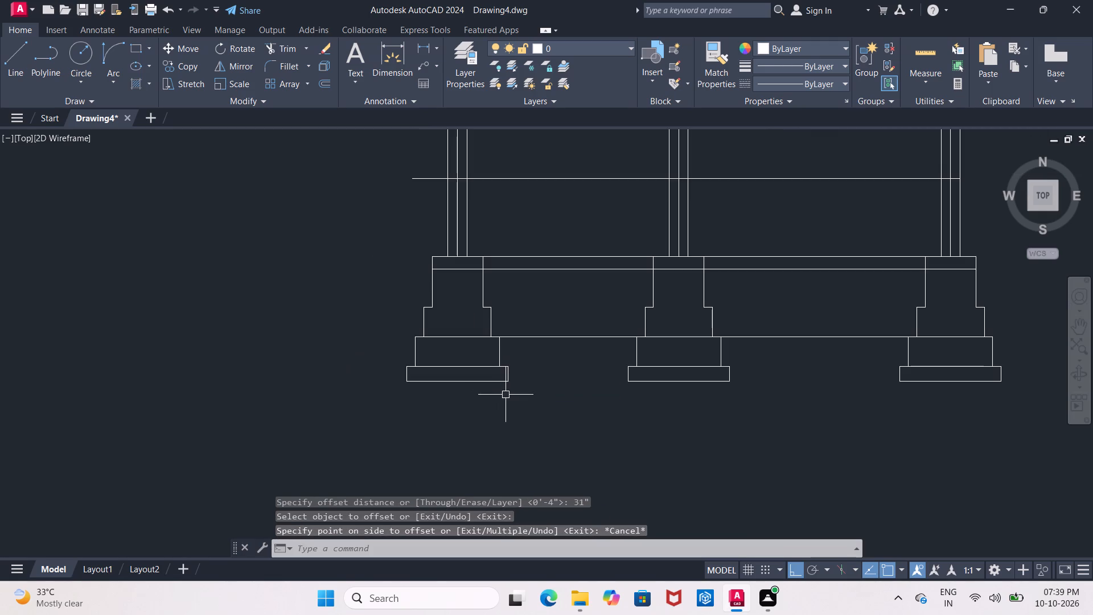
{"action": "middle_click_drag", "start_coordinate": [540, 405], "coordinate": [485, 414]}
{"action": "scroll", "coordinate": [484, 412], "scroll_direction": "down", "scroll_amount": 2}
{"action": "middle_click_drag", "start_coordinate": [497, 411], "coordinate": [509, 390]}
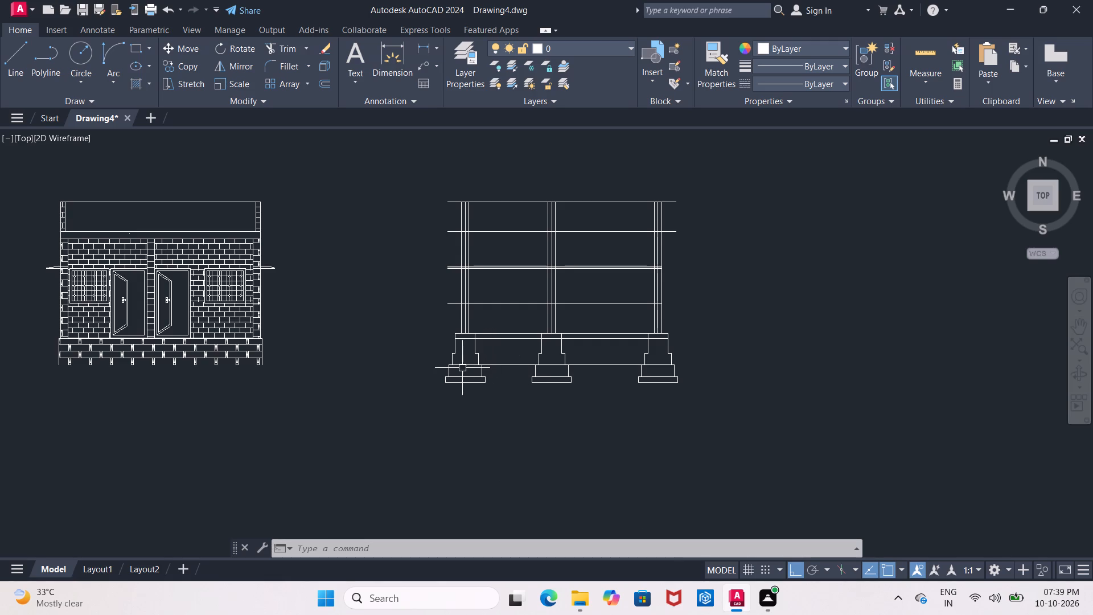
{"action": "key", "text": "Escape"}
{"action": "type", "text": "tr"}
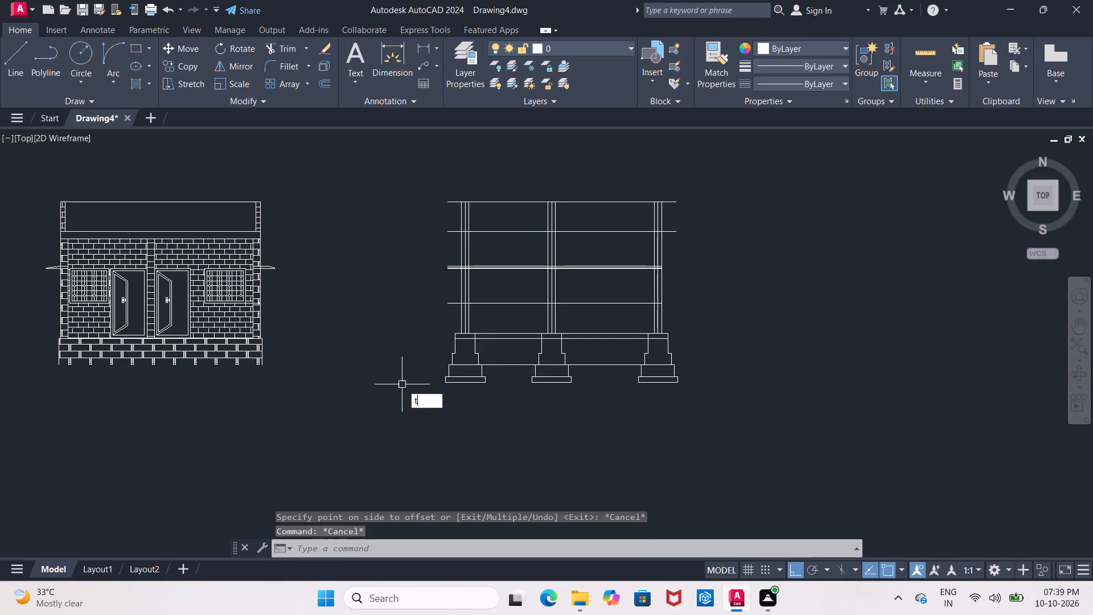
{"action": "key", "text": "Return"}
{"action": "key", "text": "Return"}
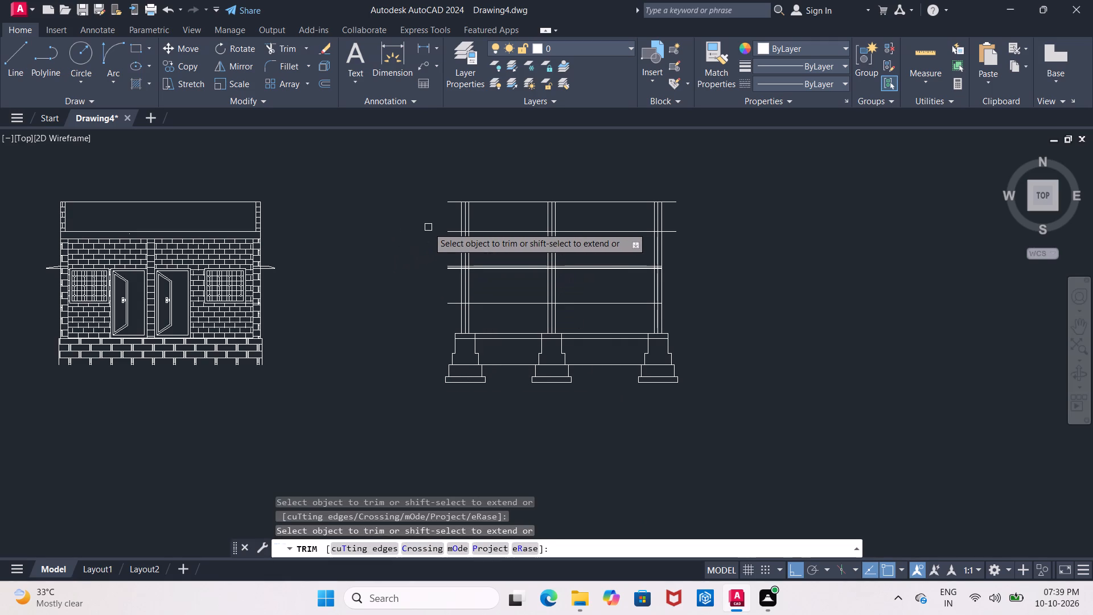
{"action": "left_click_drag", "start_coordinate": [450, 223], "coordinate": [454, 311]}
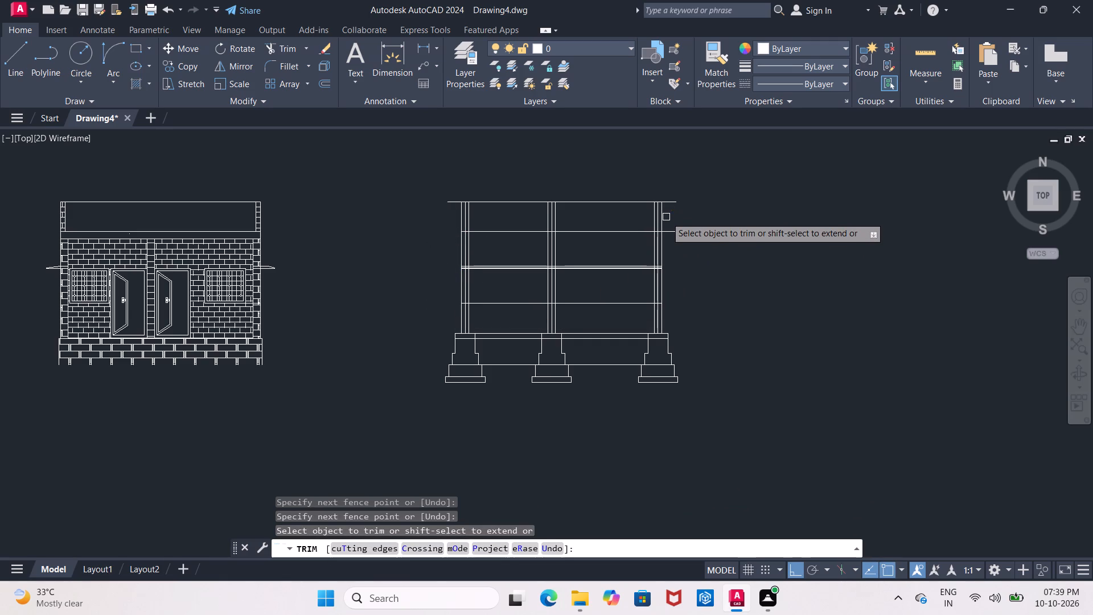
{"action": "left_click_drag", "start_coordinate": [671, 220], "coordinate": [682, 251]}
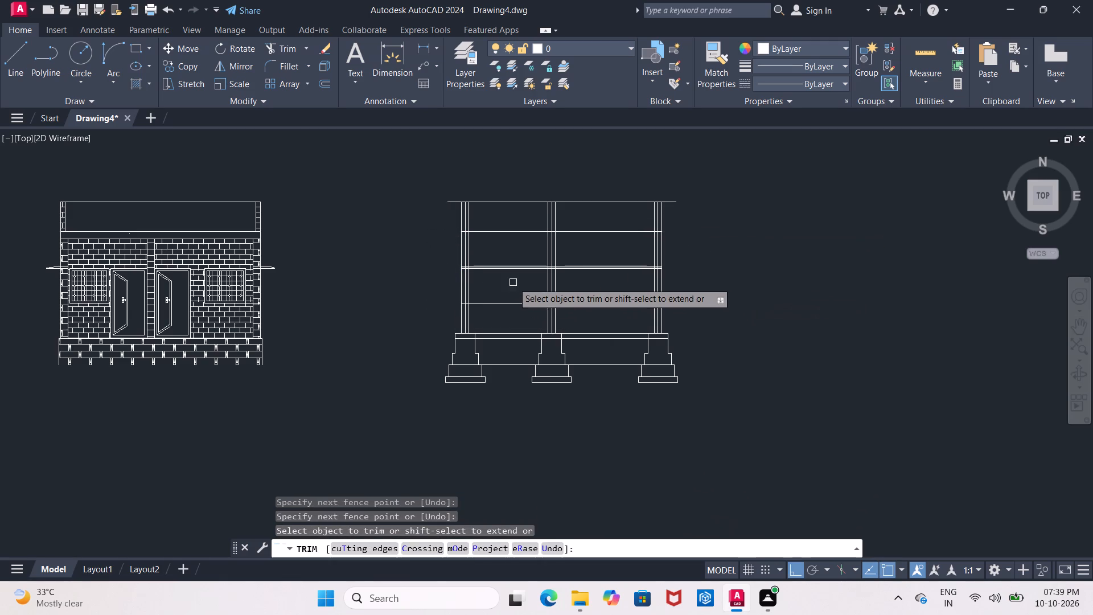
Trim away the upper line of the very closely spaced pair at mid-height, including its pieces inside the first wall.
{"action": "scroll", "coordinate": [479, 274], "scroll_direction": "up", "scroll_amount": 1}
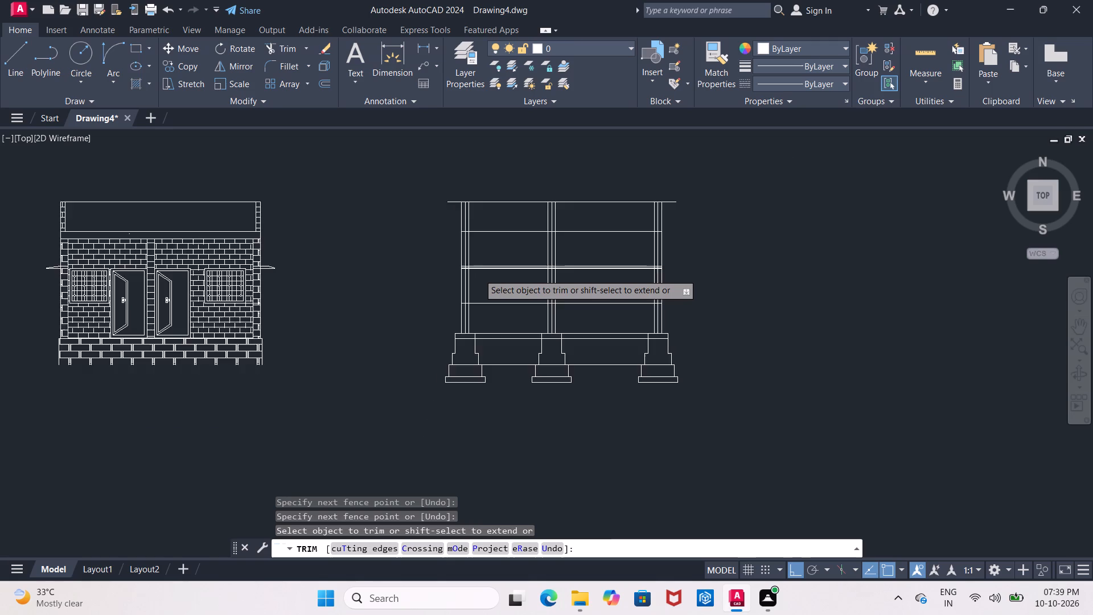
{"action": "scroll", "coordinate": [479, 274], "scroll_direction": "up", "scroll_amount": 3}
{"action": "scroll", "coordinate": [479, 274], "scroll_direction": "down", "scroll_amount": 3}
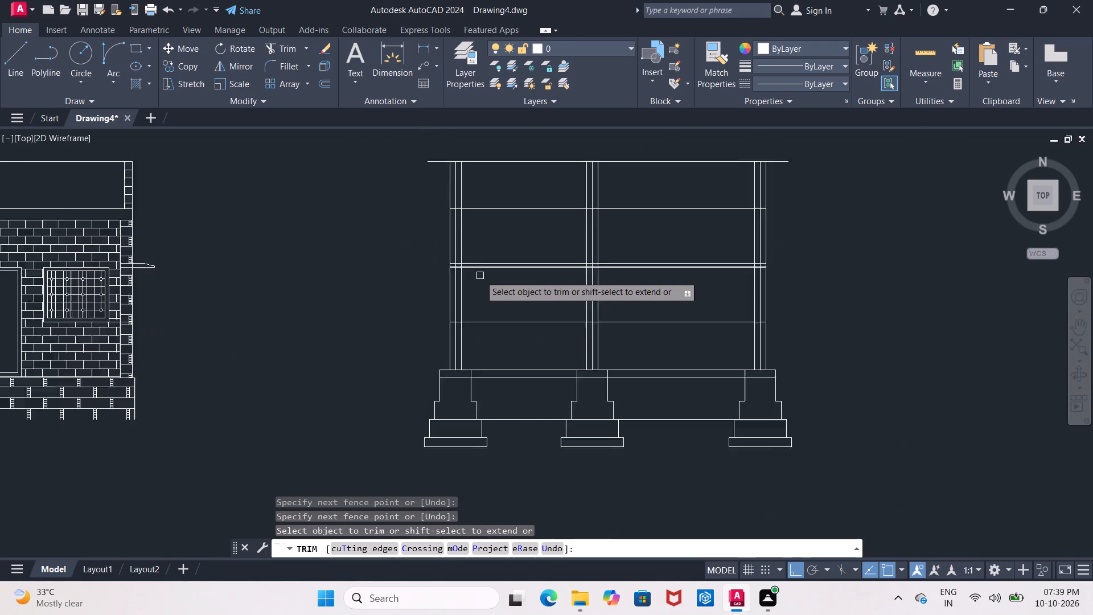
{"action": "scroll", "coordinate": [480, 276], "scroll_direction": "down", "scroll_amount": 1}
{"action": "scroll", "coordinate": [480, 276], "scroll_direction": "up", "scroll_amount": 4}
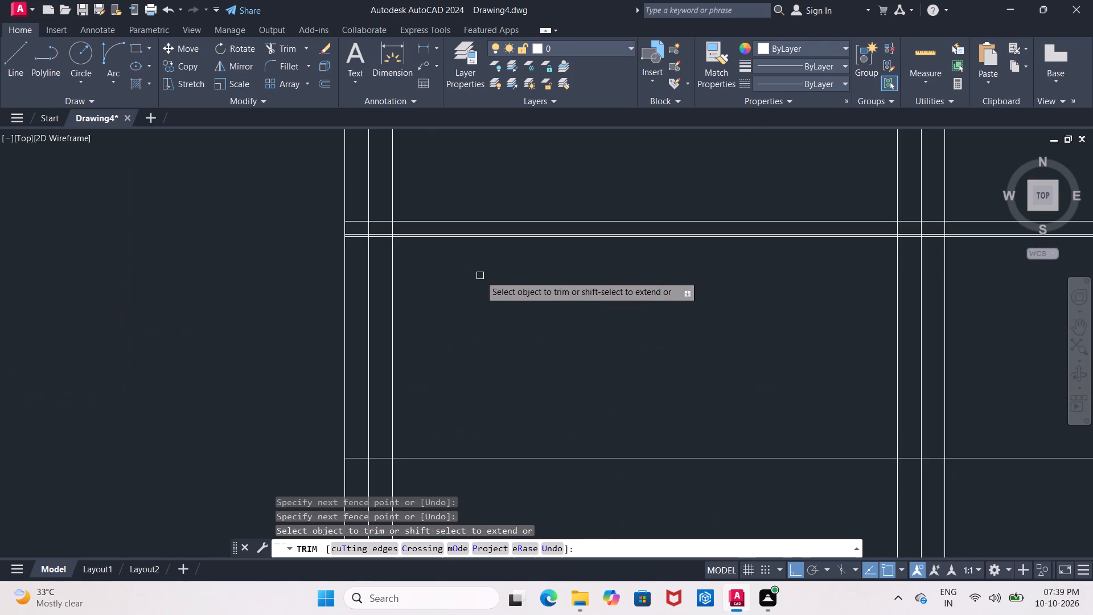
{"action": "scroll", "coordinate": [482, 247], "scroll_direction": "up", "scroll_amount": 2}
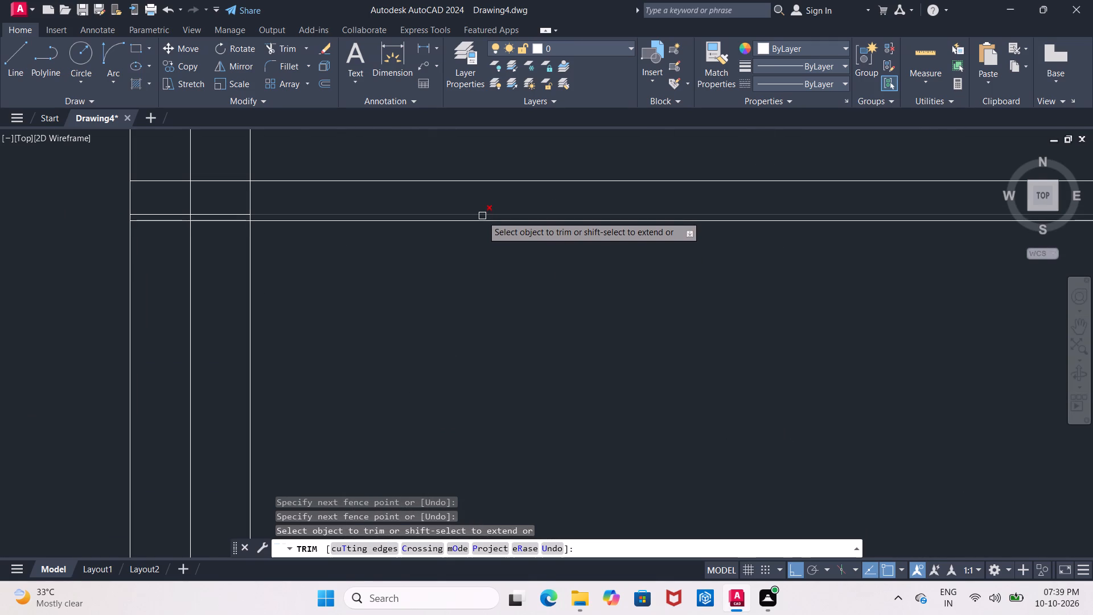
{"action": "left_click", "coordinate": [482, 216]}
{"action": "left_click", "coordinate": [227, 214]}
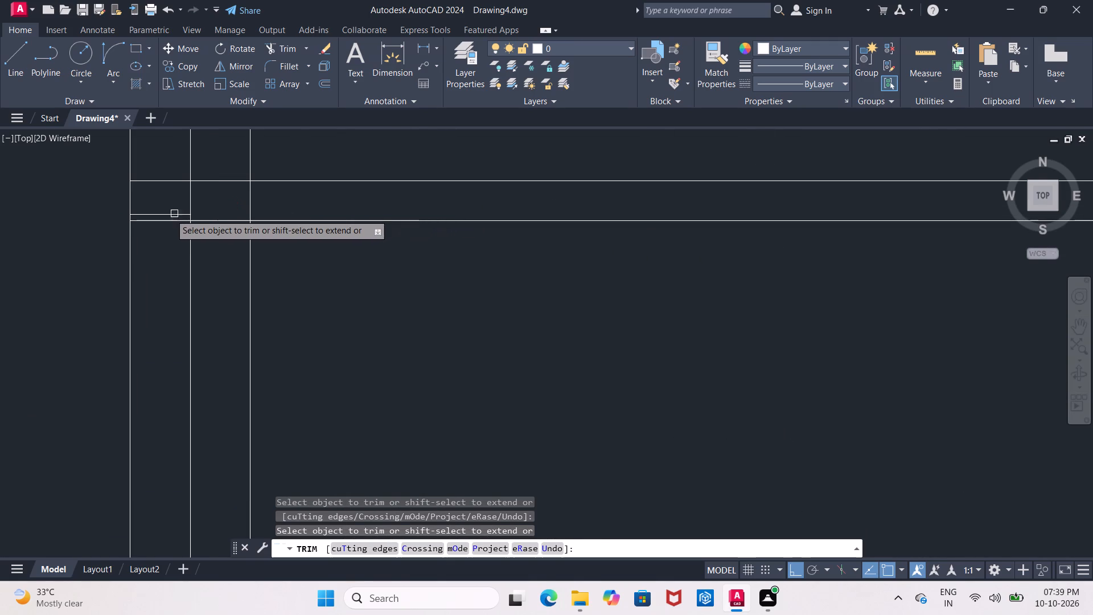
{"action": "left_click", "coordinate": [165, 215]}
{"action": "scroll", "coordinate": [242, 232], "scroll_direction": "down", "scroll_amount": 3}
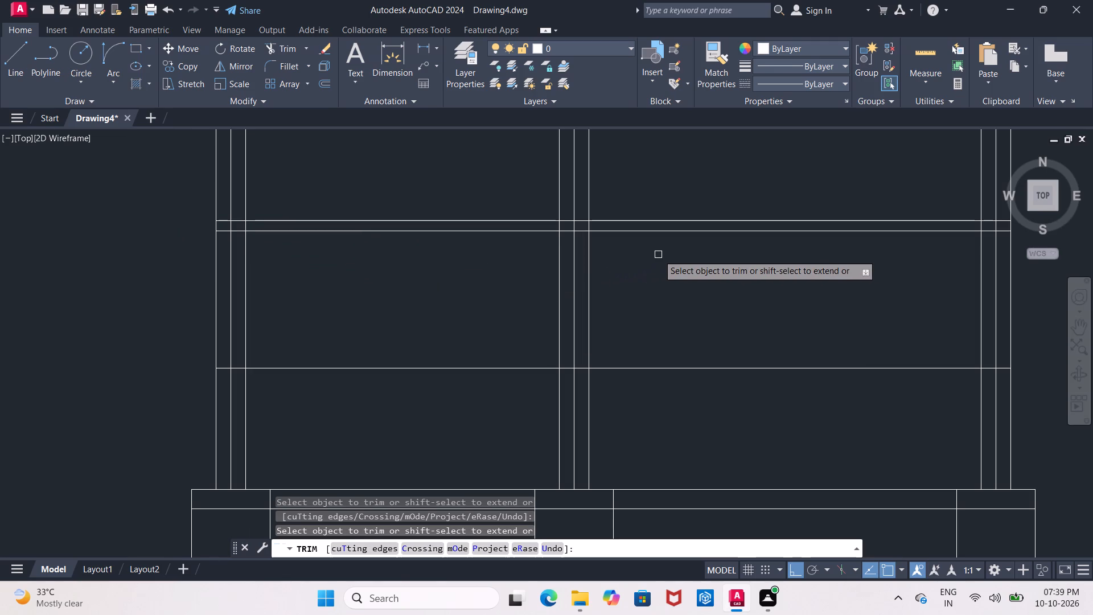
{"action": "scroll", "coordinate": [667, 256], "scroll_direction": "down", "scroll_amount": 1}
{"action": "middle_click", "coordinate": [668, 260]}
{"action": "scroll", "coordinate": [668, 260], "scroll_direction": "down", "scroll_amount": 1}
{"action": "middle_click_drag", "start_coordinate": [439, 310], "coordinate": [521, 309]}
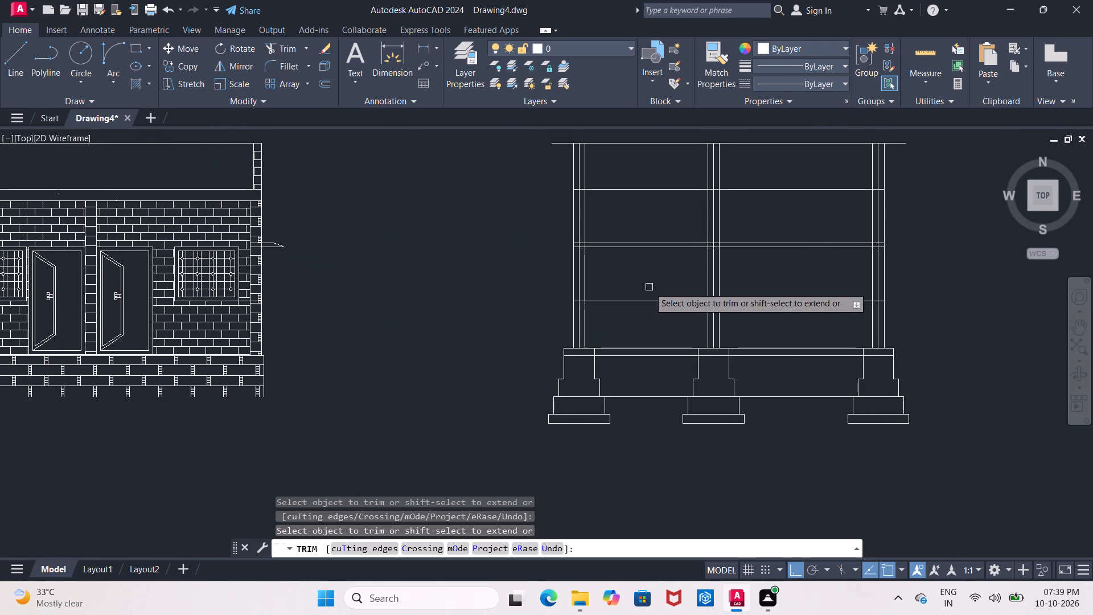
{"action": "middle_click_drag", "start_coordinate": [649, 287], "coordinate": [602, 288]}
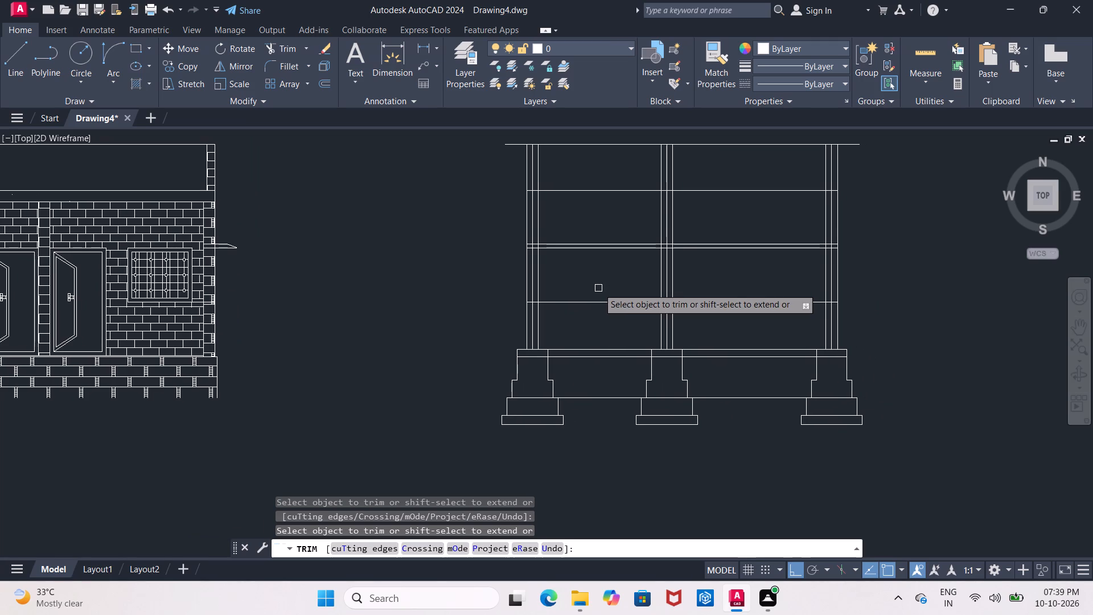
{"action": "key", "text": "Escape"}
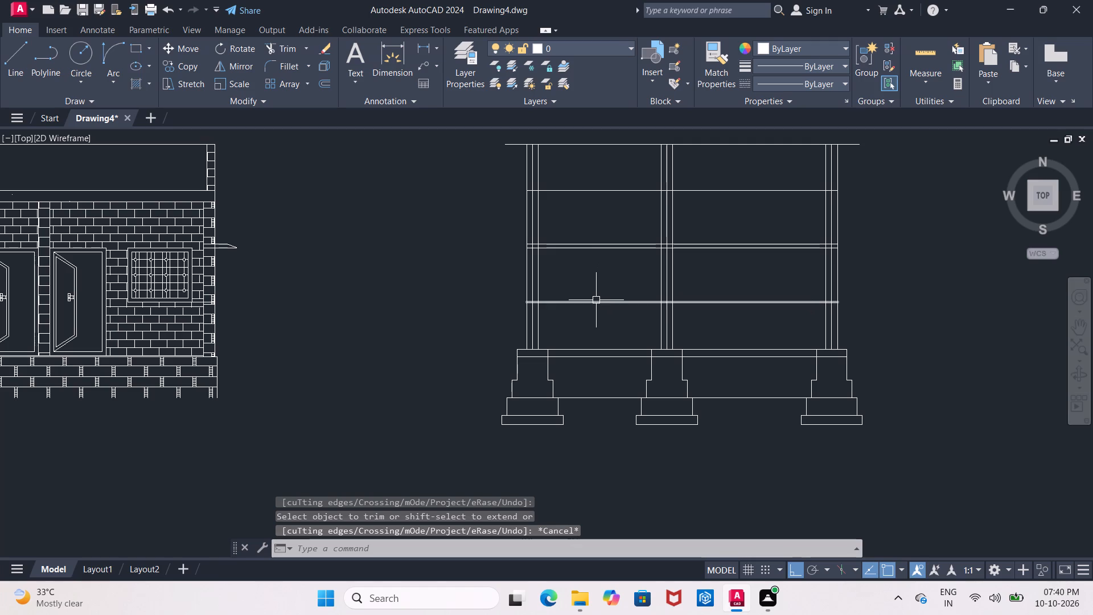
{"action": "middle_click_drag", "start_coordinate": [594, 289], "coordinate": [651, 292]}
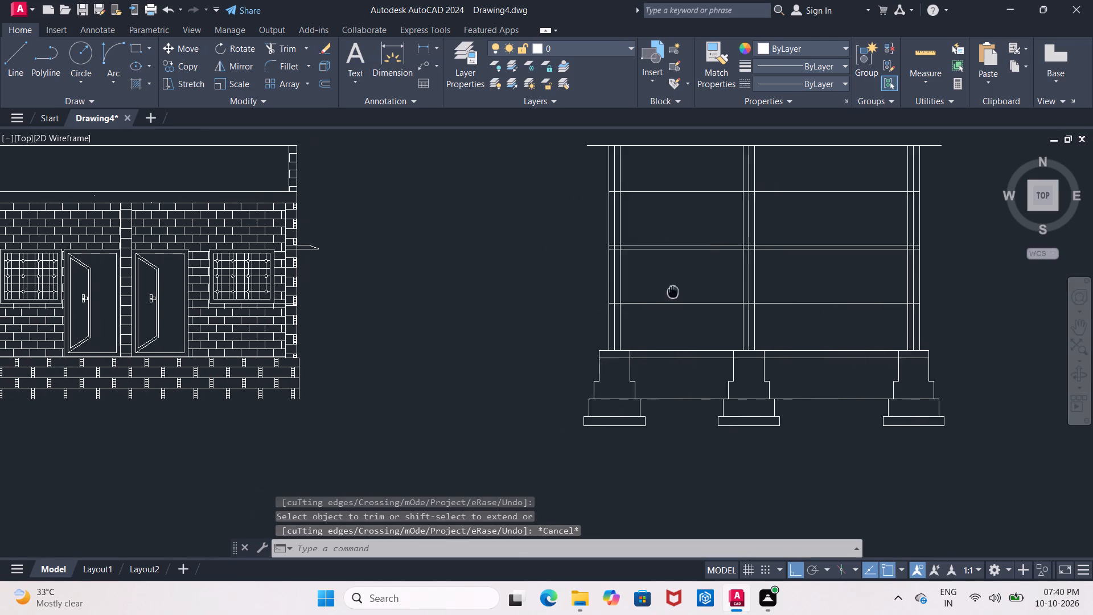
Copy the left door's outer frame lines and the base line from the front elevation about 24'-7" horizontally, towards the adjacent view.
{"action": "middle_click_drag", "start_coordinate": [651, 292], "coordinate": [610, 293]}
{"action": "middle_click_drag", "start_coordinate": [638, 296], "coordinate": [619, 298]}
{"action": "middle_click_drag", "start_coordinate": [645, 296], "coordinate": [712, 291]}
{"action": "middle_click_drag", "start_coordinate": [708, 291], "coordinate": [713, 291]}
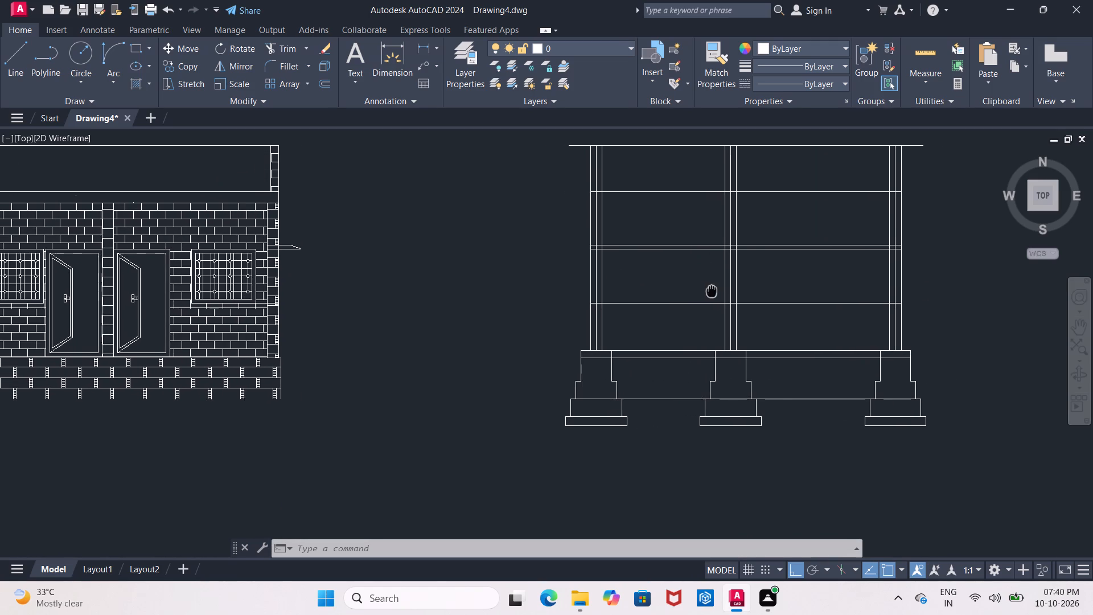
{"action": "middle_click_drag", "start_coordinate": [713, 291], "coordinate": [734, 291]}
{"action": "key", "text": "Escape"}
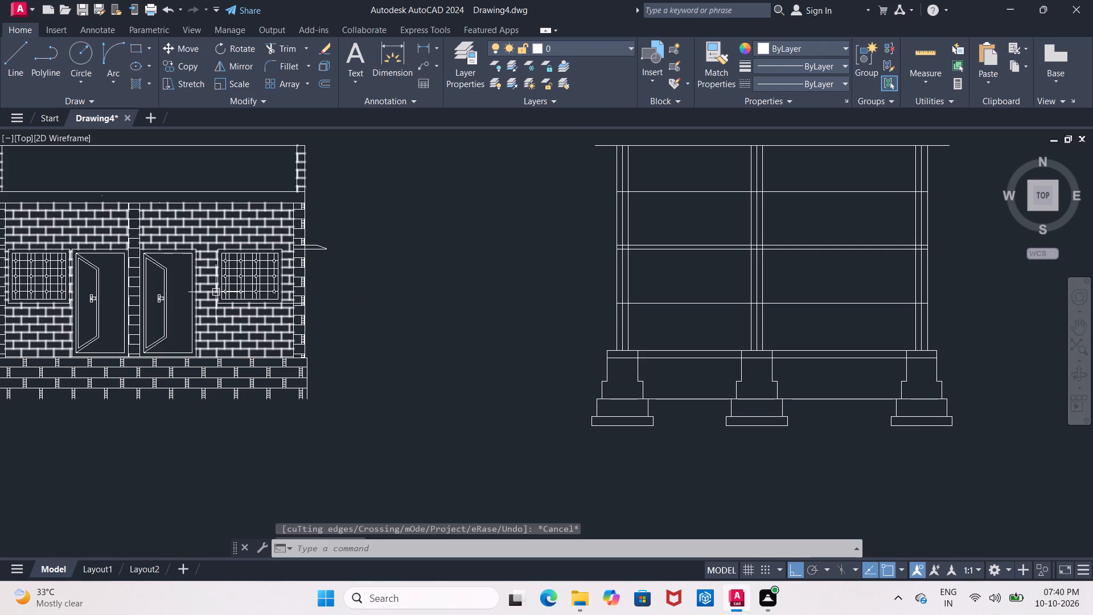
{"action": "scroll", "coordinate": [97, 253], "scroll_direction": "up", "scroll_amount": 2}
{"action": "scroll", "coordinate": [162, 249], "scroll_direction": "up", "scroll_amount": 1}
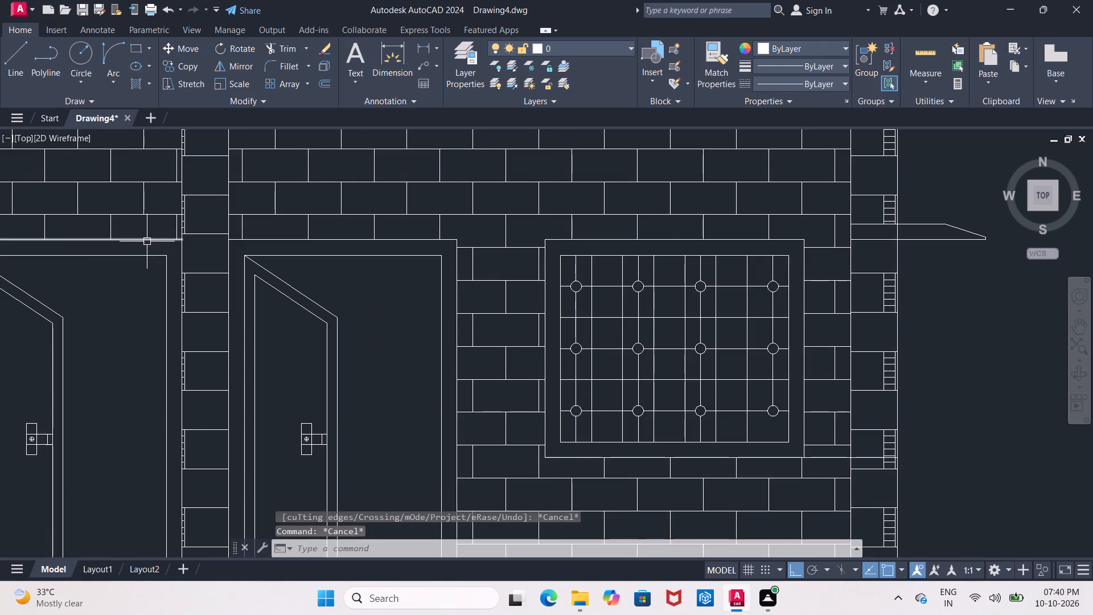
{"action": "left_click", "coordinate": [147, 241]}
{"action": "scroll", "coordinate": [147, 241], "scroll_direction": "down", "scroll_amount": 1}
{"action": "middle_click_drag", "start_coordinate": [148, 241], "coordinate": [219, 235]}
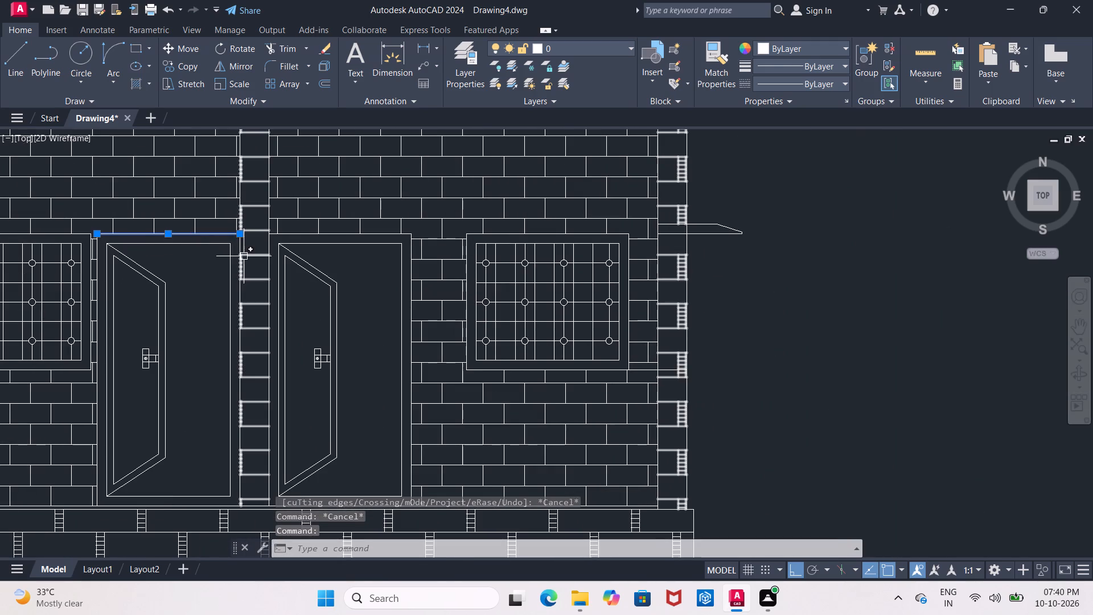
{"action": "scroll", "coordinate": [240, 256], "scroll_direction": "up", "scroll_amount": 2}
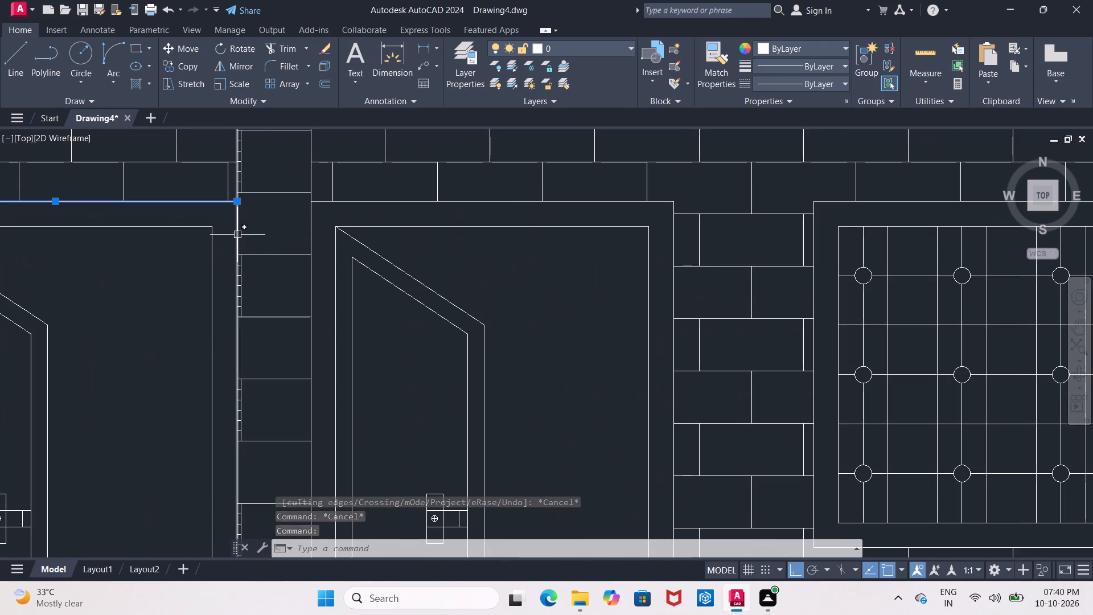
{"action": "left_click", "coordinate": [235, 234]}
{"action": "scroll", "coordinate": [235, 235], "scroll_direction": "down", "scroll_amount": 4}
{"action": "scroll", "coordinate": [221, 337], "scroll_direction": "up", "scroll_amount": 3}
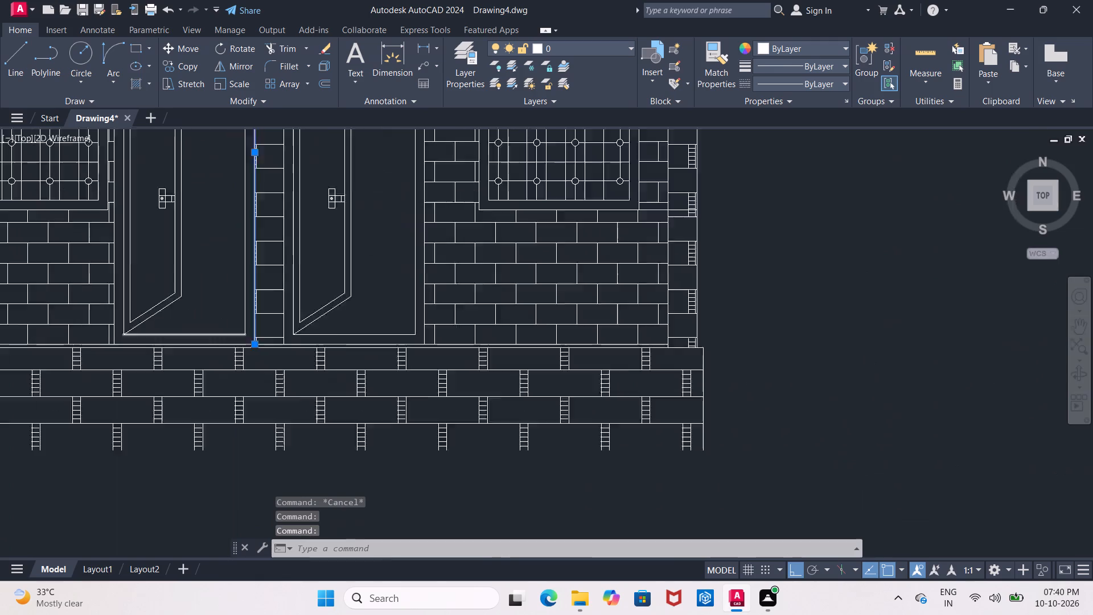
{"action": "scroll", "coordinate": [221, 335], "scroll_direction": "up", "scroll_amount": 1}
{"action": "left_click", "coordinate": [215, 359]}
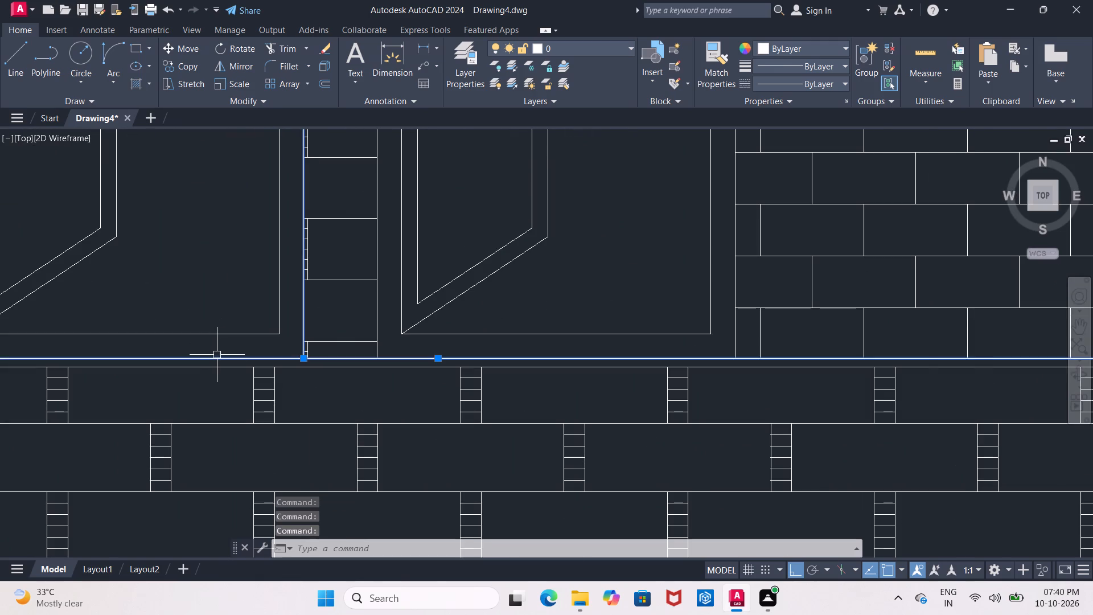
{"action": "scroll", "coordinate": [217, 354], "scroll_direction": "down", "scroll_amount": 2}
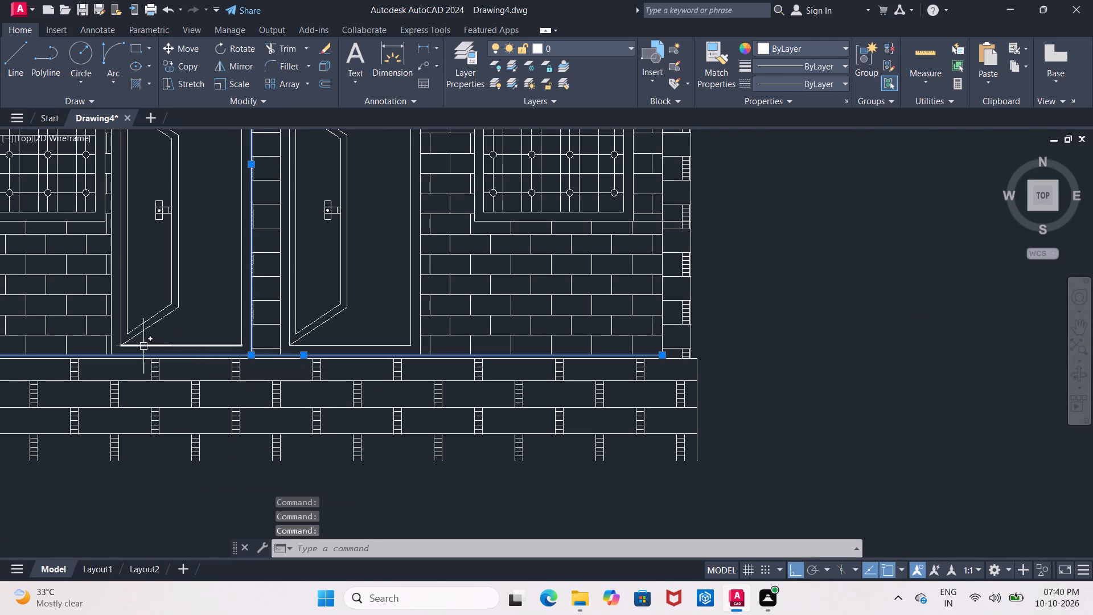
{"action": "scroll", "coordinate": [128, 347], "scroll_direction": "up", "scroll_amount": 2}
{"action": "left_click", "coordinate": [84, 308]}
{"action": "scroll", "coordinate": [89, 305], "scroll_direction": "down", "scroll_amount": 2}
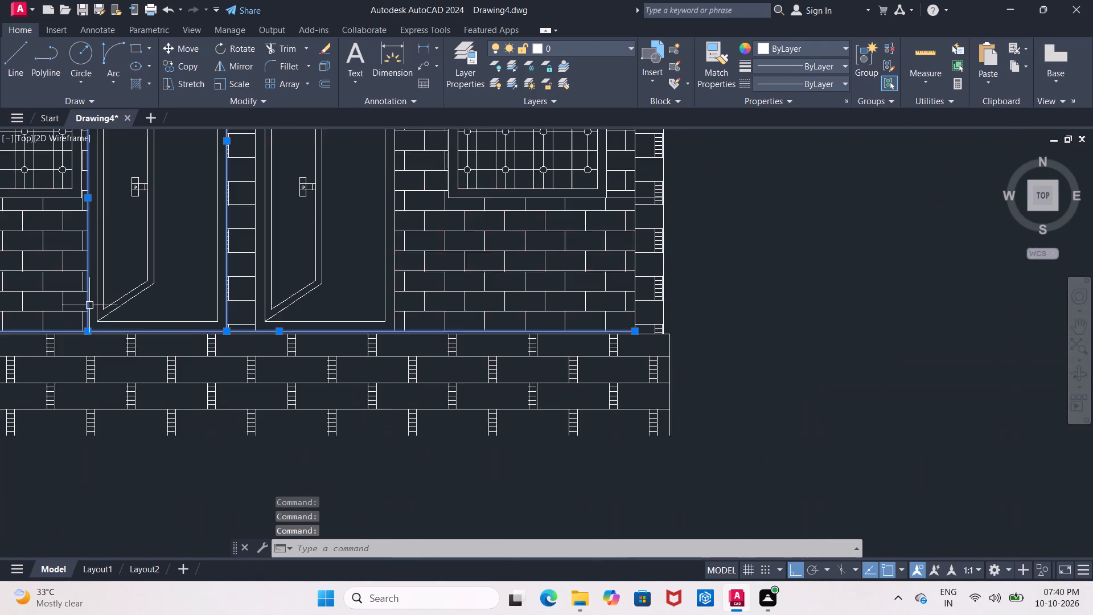
{"action": "scroll", "coordinate": [89, 305], "scroll_direction": "down", "scroll_amount": 1}
{"action": "scroll", "coordinate": [104, 209], "scroll_direction": "up", "scroll_amount": 1}
{"action": "middle_click_drag", "start_coordinate": [122, 220], "coordinate": [129, 268]}
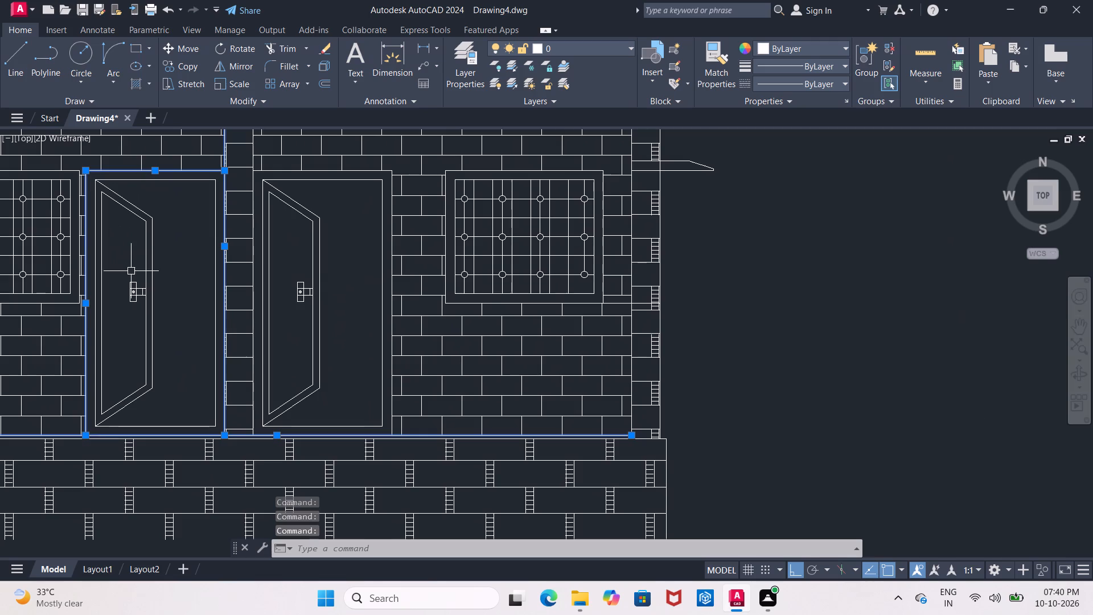
{"action": "left_click", "coordinate": [186, 69]}
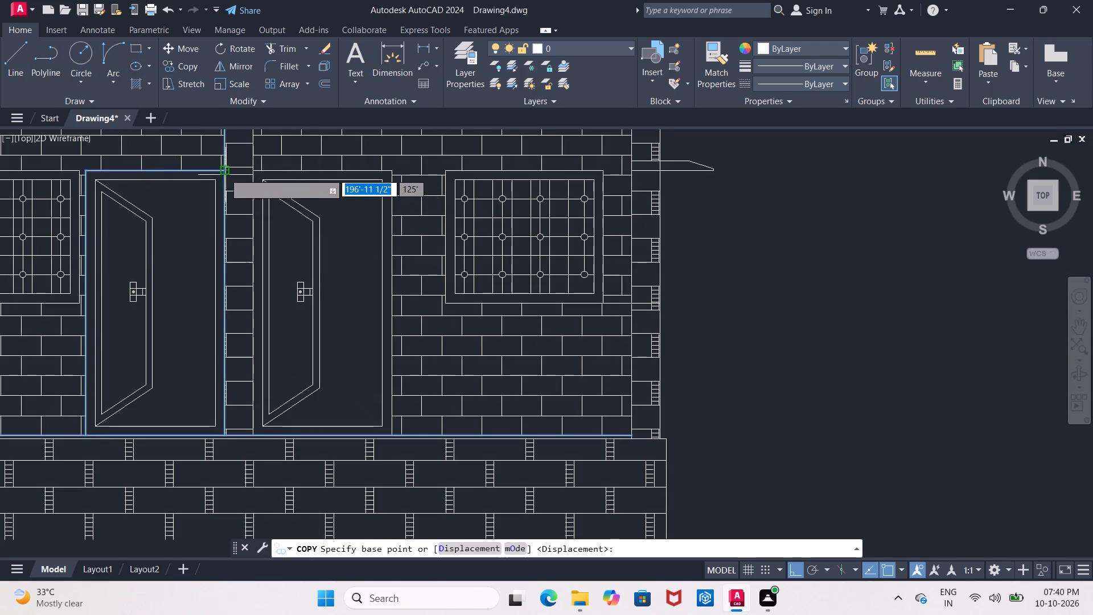
{"action": "left_click", "coordinate": [224, 173]}
{"action": "middle_click_drag", "start_coordinate": [432, 182], "coordinate": [280, 196]}
{"action": "scroll", "coordinate": [544, 222], "scroll_direction": "down", "scroll_amount": 1}
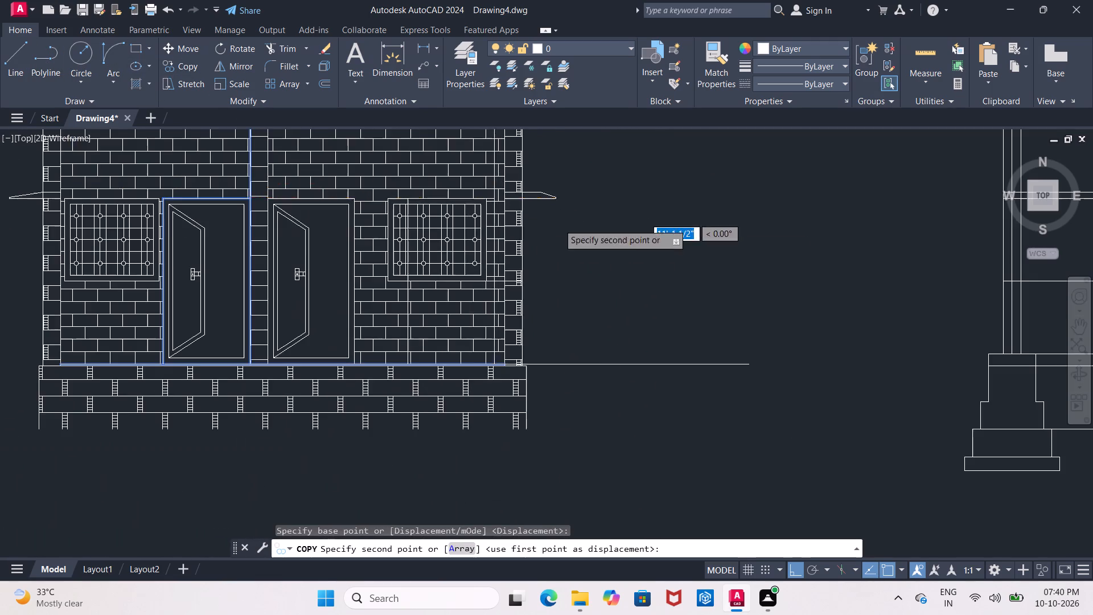
{"action": "middle_click_drag", "start_coordinate": [618, 231], "coordinate": [338, 240]}
{"action": "middle_click_drag", "start_coordinate": [642, 220], "coordinate": [502, 224]}
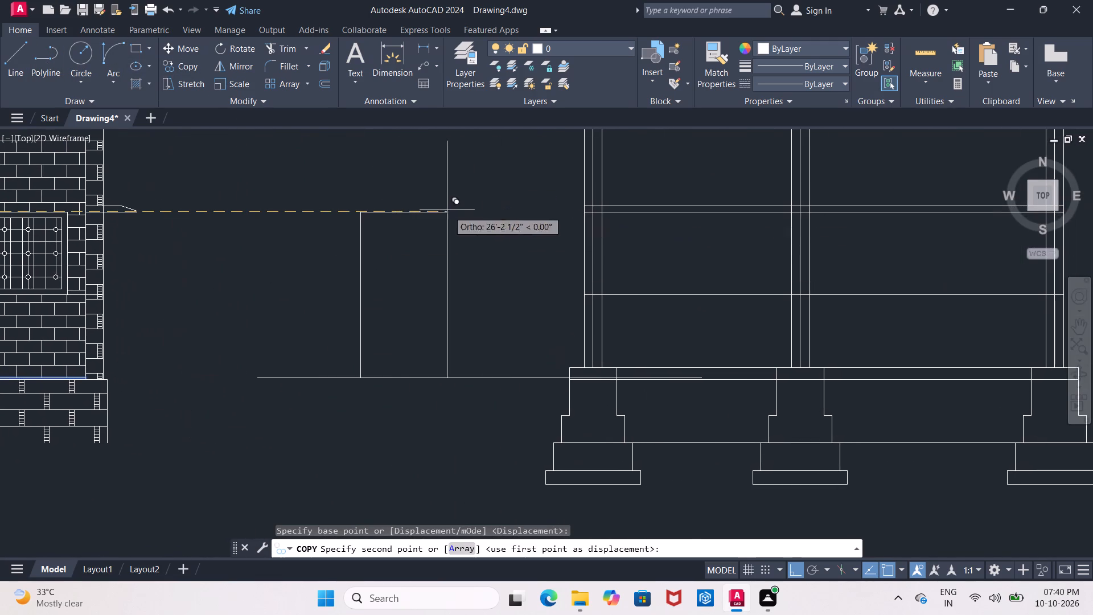
{"action": "left_click", "coordinate": [414, 199]}
{"action": "key", "text": "Escape"}
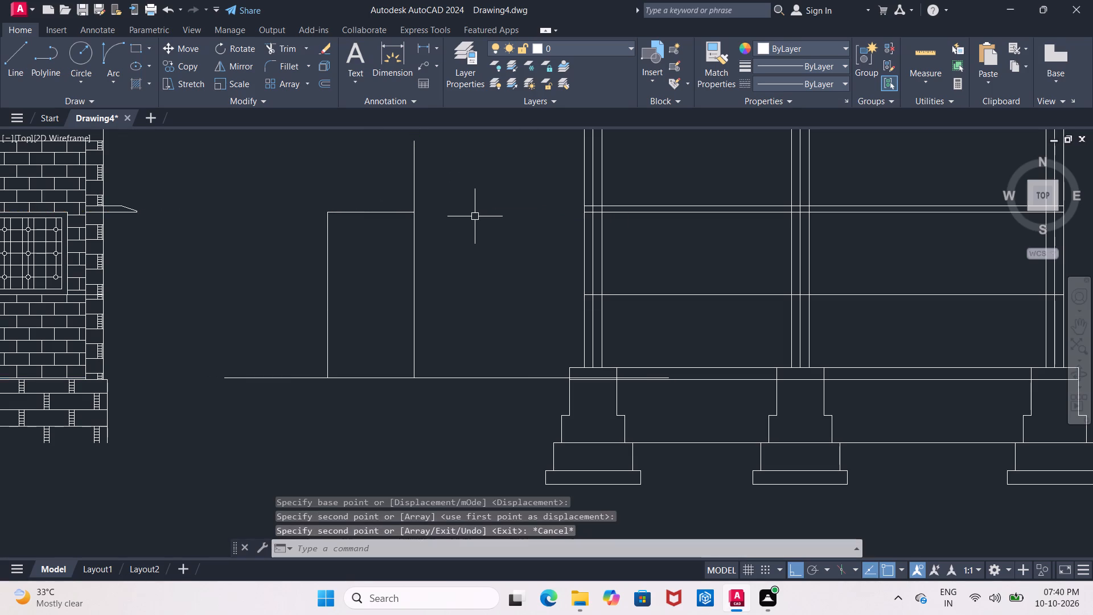
Trim the copied lines to a closed door rectangle, removing the upright's extension above it and the base line beyond both sides.
{"action": "key", "text": "t"}
{"action": "key", "text": "r"}
{"action": "key", "text": "Return"}
{"action": "key", "text": "Return"}
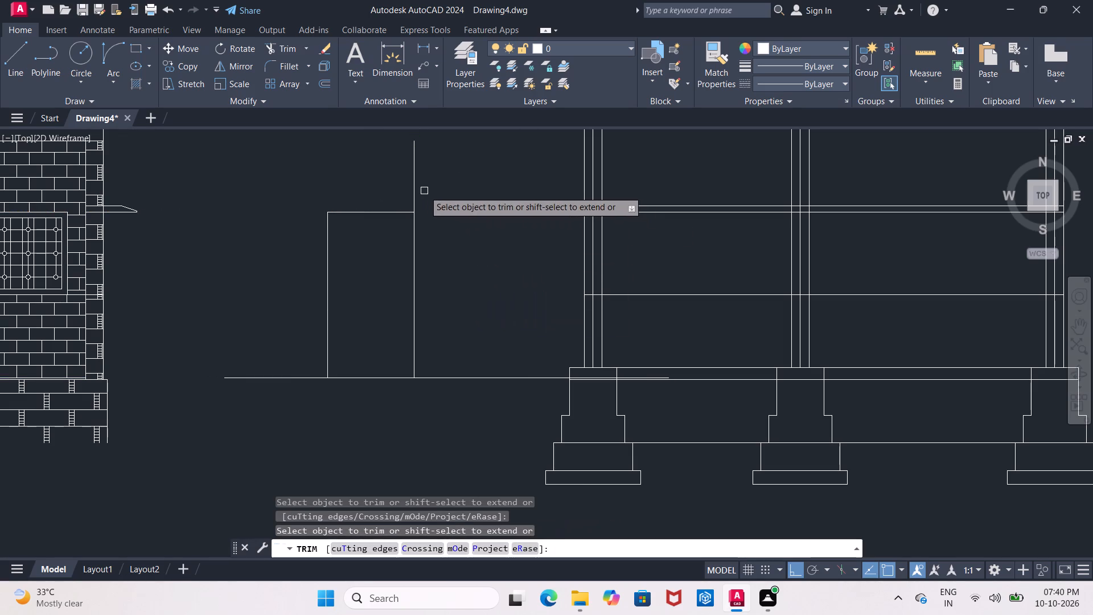
{"action": "left_click", "coordinate": [413, 191]}
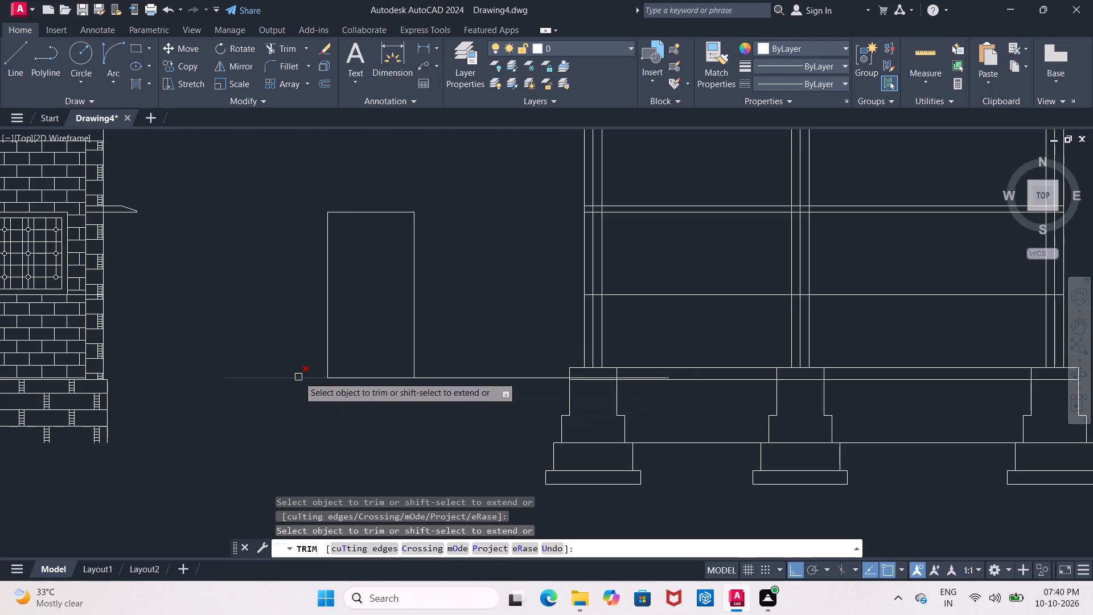
{"action": "left_click", "coordinate": [298, 376]}
{"action": "left_click", "coordinate": [480, 380]}
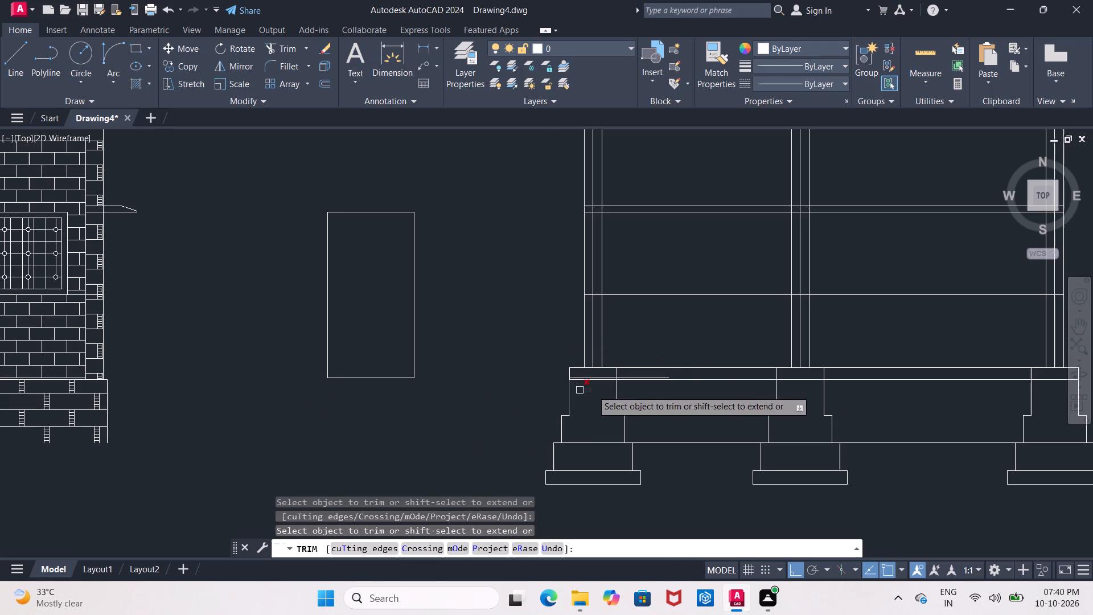
{"action": "scroll", "coordinate": [647, 387], "scroll_direction": "up", "scroll_amount": 2}
{"action": "left_click", "coordinate": [653, 364]}
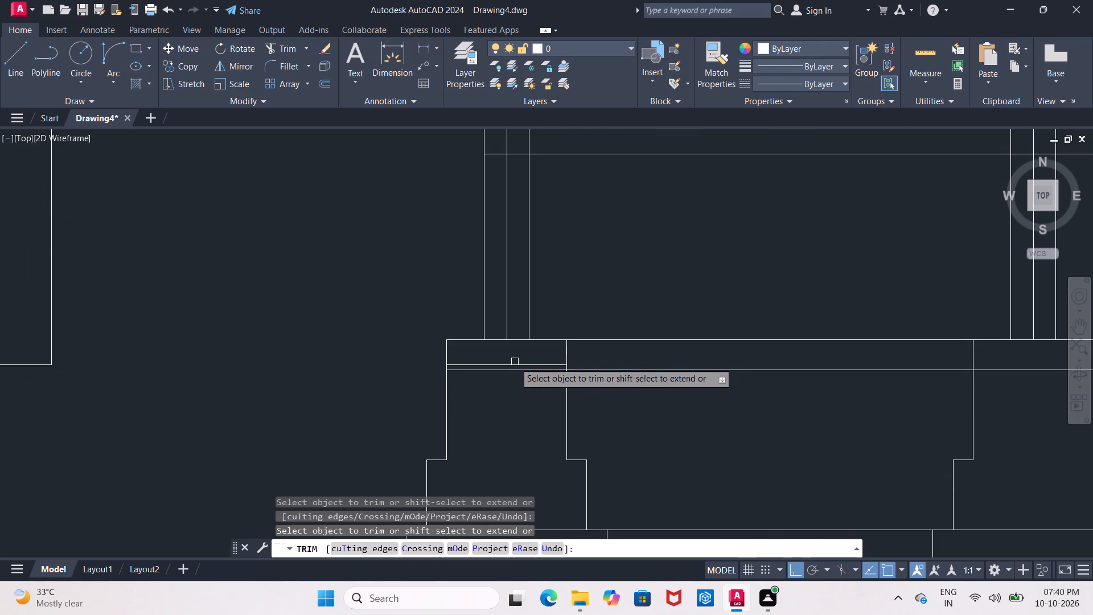
{"action": "left_click", "coordinate": [515, 364]}
{"action": "scroll", "coordinate": [522, 360], "scroll_direction": "down", "scroll_amount": 2}
{"action": "key", "text": "Escape"}
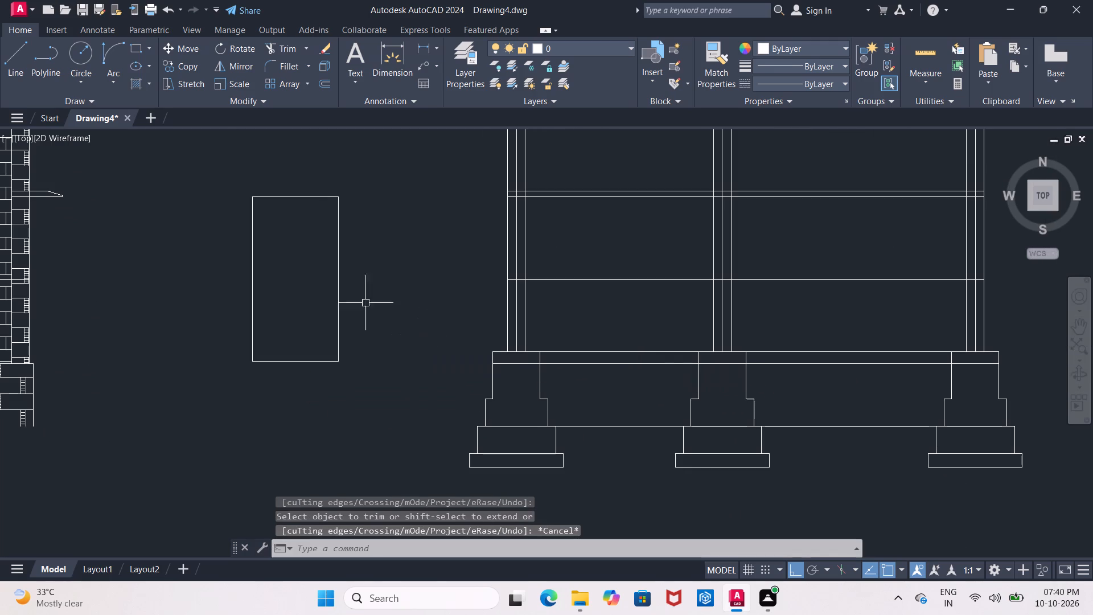
Move the door rectangle so its upper right corner sits where the upper mid-height line meets the middle wall's left face.
{"action": "left_click", "coordinate": [227, 186]}
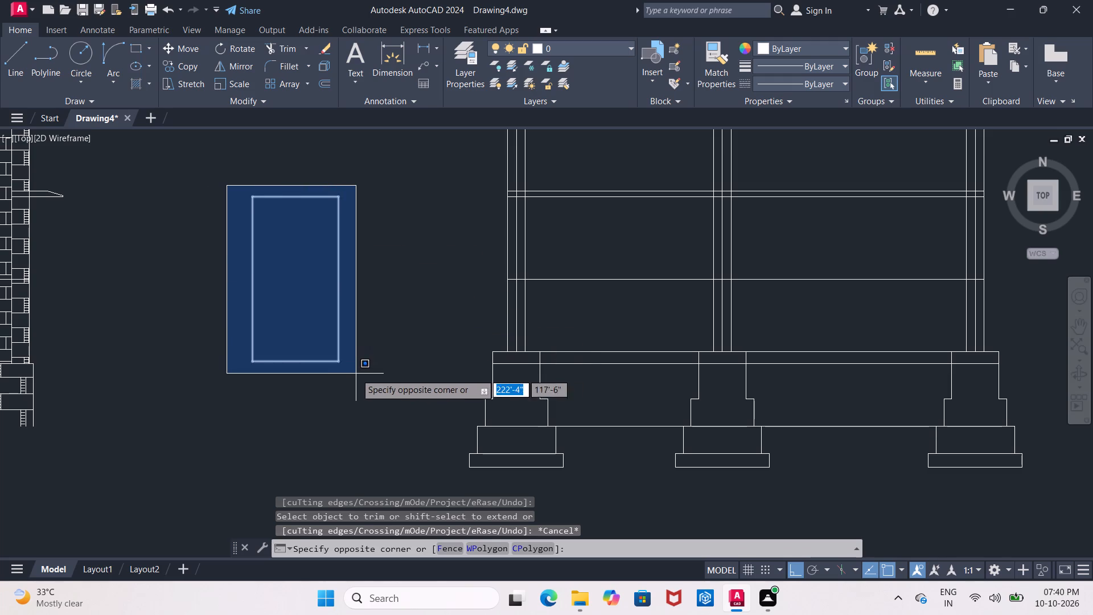
{"action": "left_click", "coordinate": [356, 374]}
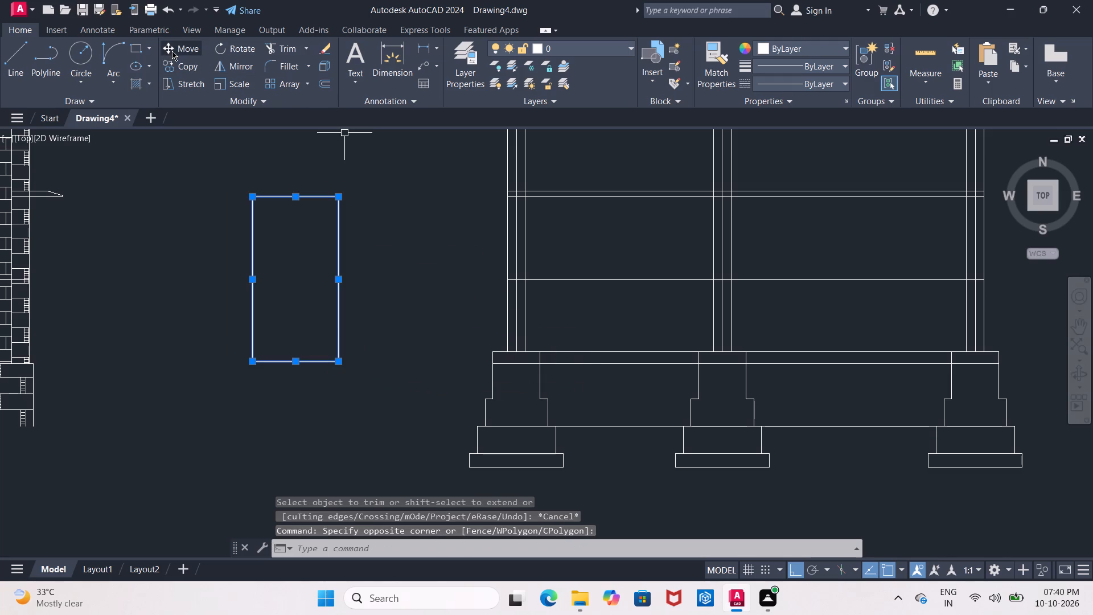
{"action": "left_click", "coordinate": [172, 51]}
{"action": "left_click", "coordinate": [340, 196]}
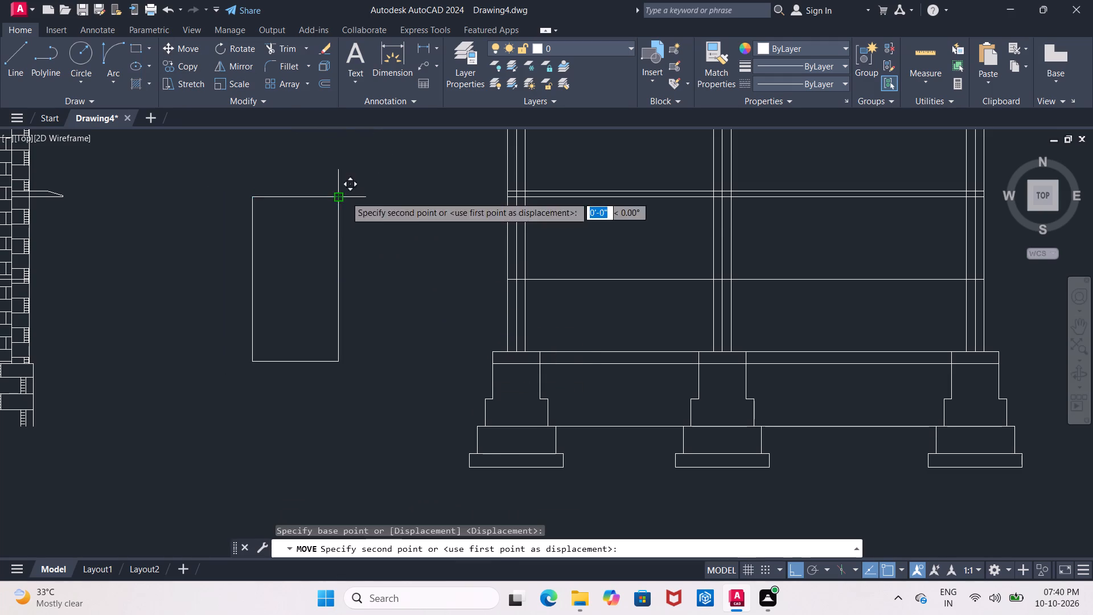
{"action": "middle_click_drag", "start_coordinate": [640, 202], "coordinate": [525, 219]}
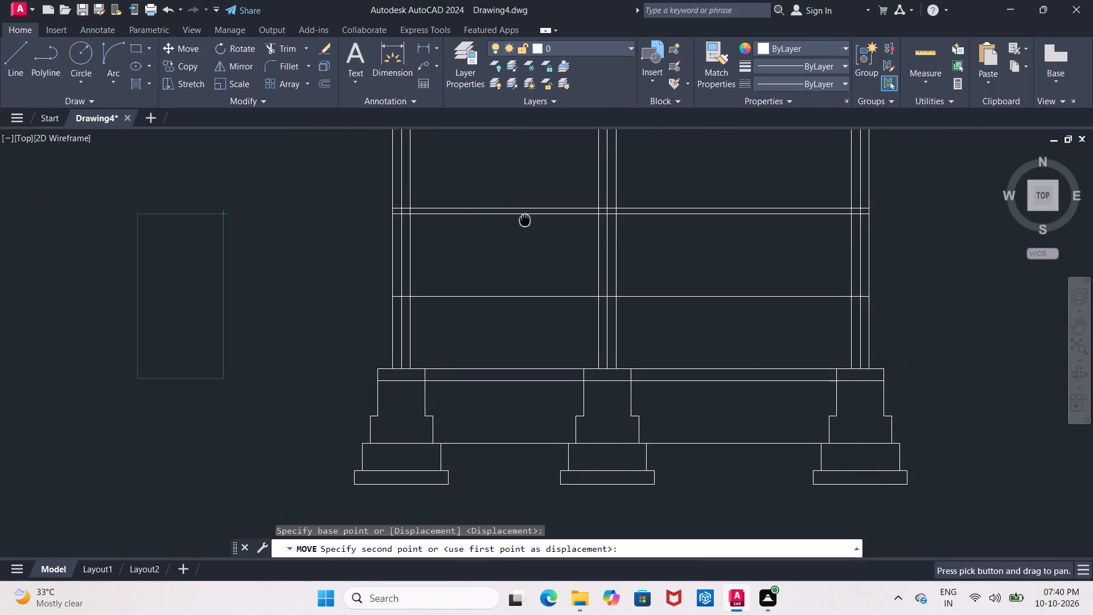
{"action": "scroll", "coordinate": [591, 219], "scroll_direction": "up", "scroll_amount": 2}
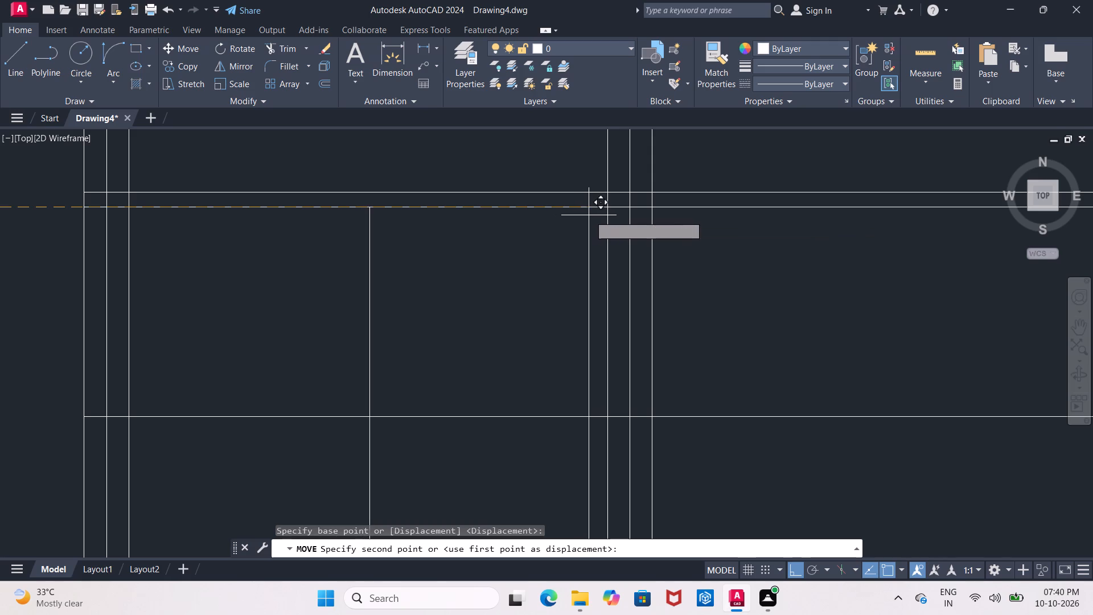
{"action": "left_click", "coordinate": [608, 191]}
{"action": "scroll", "coordinate": [605, 208], "scroll_direction": "down", "scroll_amount": 2}
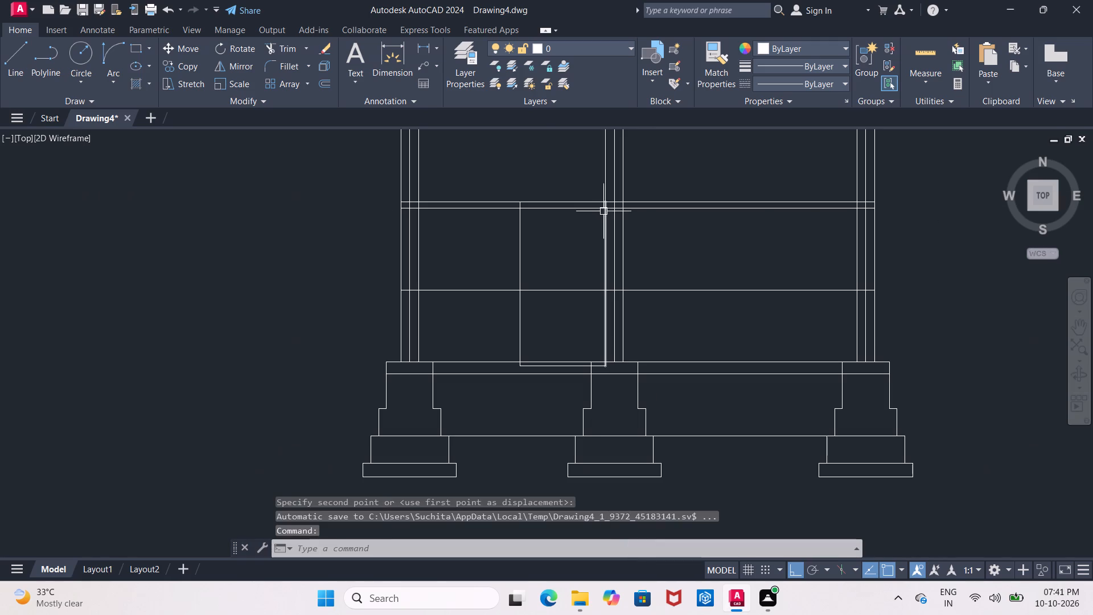
Trim away the door rectangle's bottom edge and side stubs that project below the top line of the foundations.
{"action": "middle_click_drag", "start_coordinate": [591, 249], "coordinate": [591, 230]}
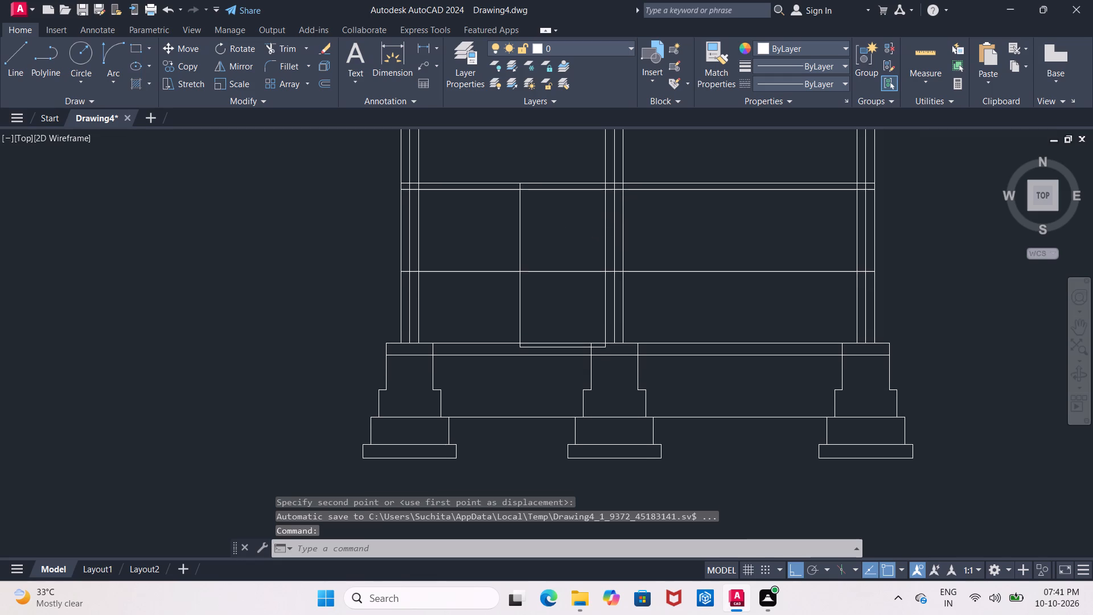
{"action": "middle_click_drag", "start_coordinate": [562, 232], "coordinate": [560, 207]}
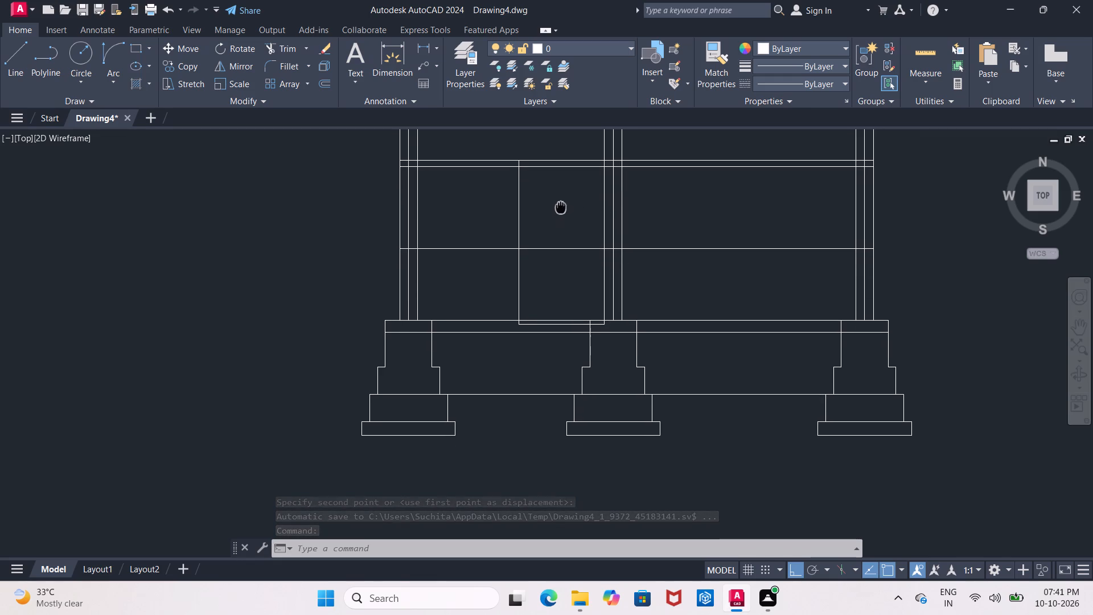
{"action": "middle_click_drag", "start_coordinate": [560, 207], "coordinate": [560, 206]}
{"action": "middle_click_drag", "start_coordinate": [558, 266], "coordinate": [557, 219]}
{"action": "scroll", "coordinate": [547, 241], "scroll_direction": "up", "scroll_amount": 2}
{"action": "middle_click_drag", "start_coordinate": [547, 241], "coordinate": [552, 208]}
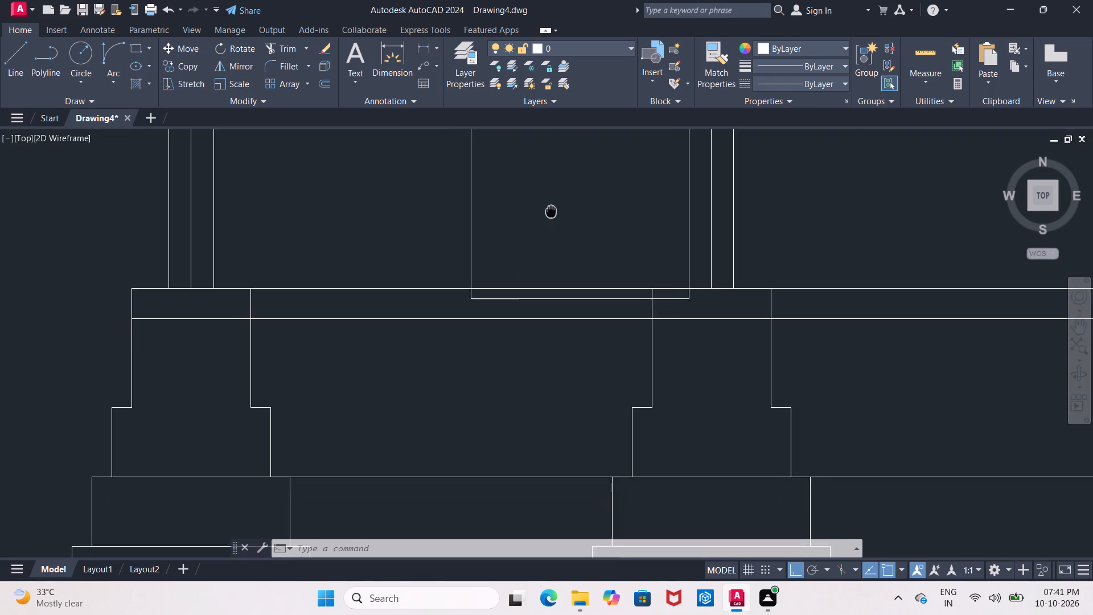
{"action": "middle_click_drag", "start_coordinate": [552, 208], "coordinate": [552, 207]}
{"action": "key", "text": "Escape"}
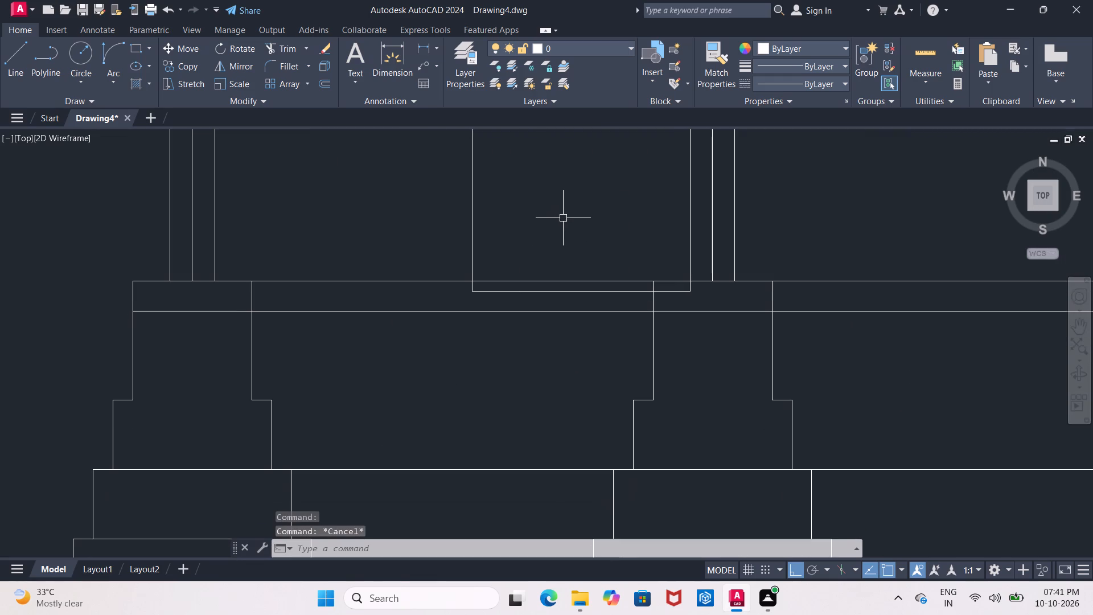
{"action": "type", "text": "tr"}
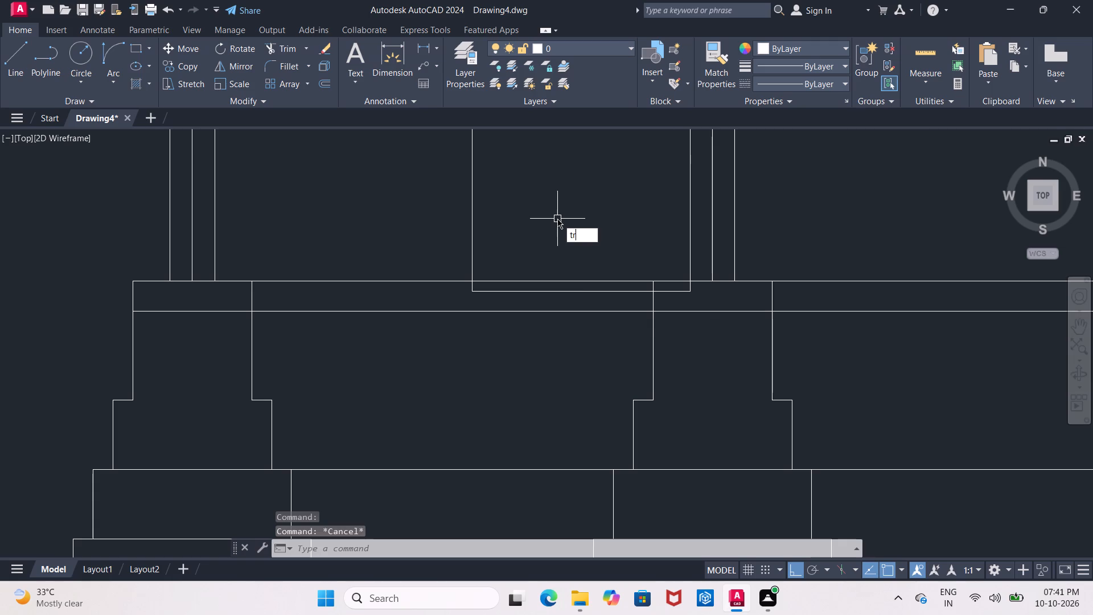
{"action": "key", "text": "Return"}
{"action": "key", "text": "Return"}
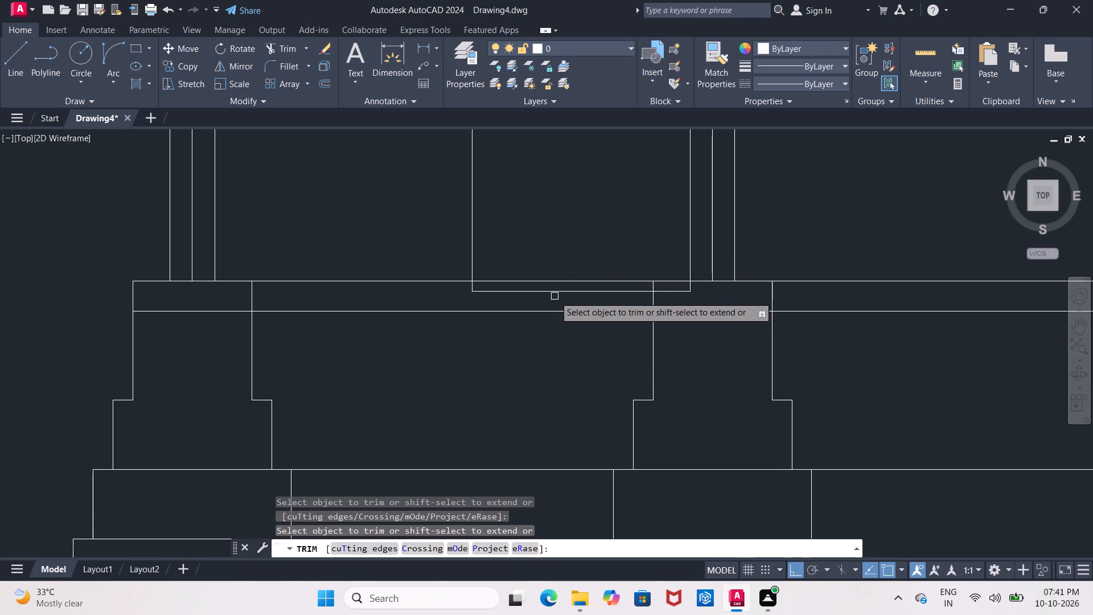
{"action": "left_click", "coordinate": [556, 293]}
{"action": "left_click", "coordinate": [473, 290]}
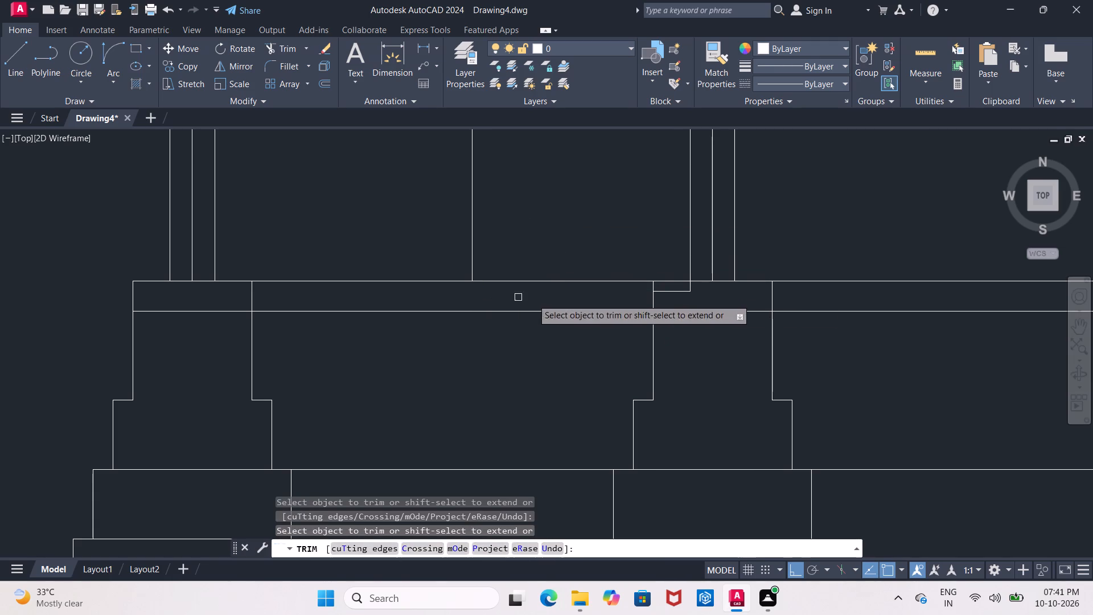
{"action": "left_click", "coordinate": [671, 293]}
{"action": "left_click", "coordinate": [692, 289]}
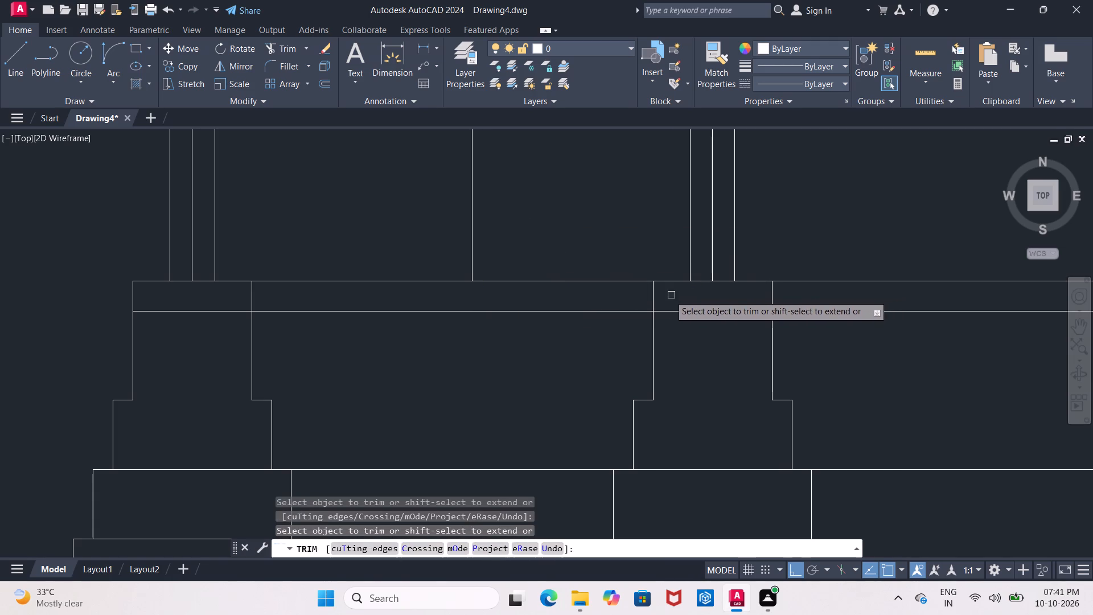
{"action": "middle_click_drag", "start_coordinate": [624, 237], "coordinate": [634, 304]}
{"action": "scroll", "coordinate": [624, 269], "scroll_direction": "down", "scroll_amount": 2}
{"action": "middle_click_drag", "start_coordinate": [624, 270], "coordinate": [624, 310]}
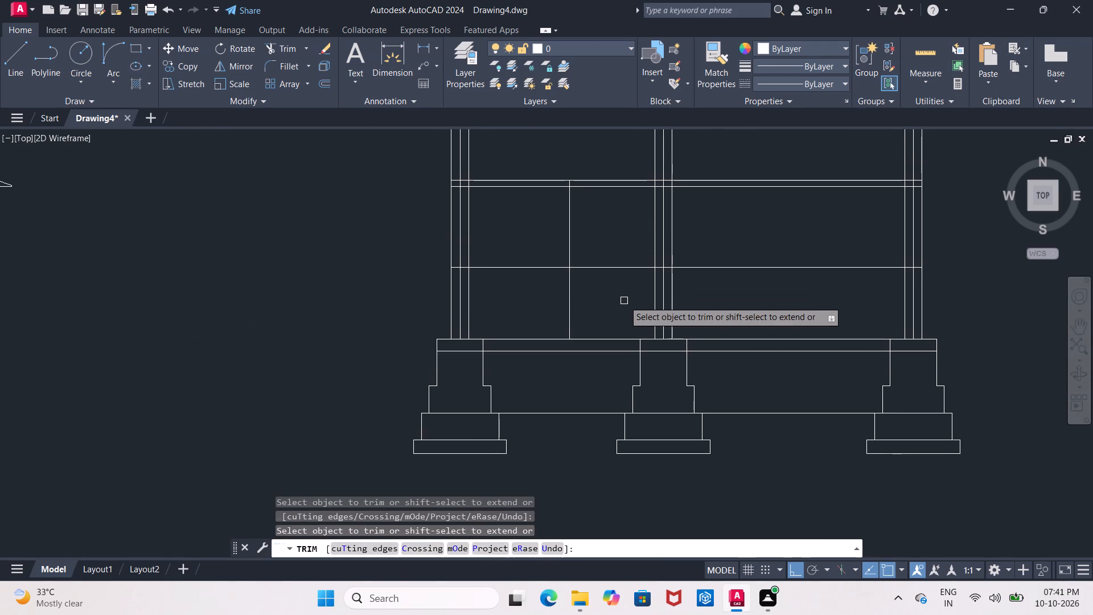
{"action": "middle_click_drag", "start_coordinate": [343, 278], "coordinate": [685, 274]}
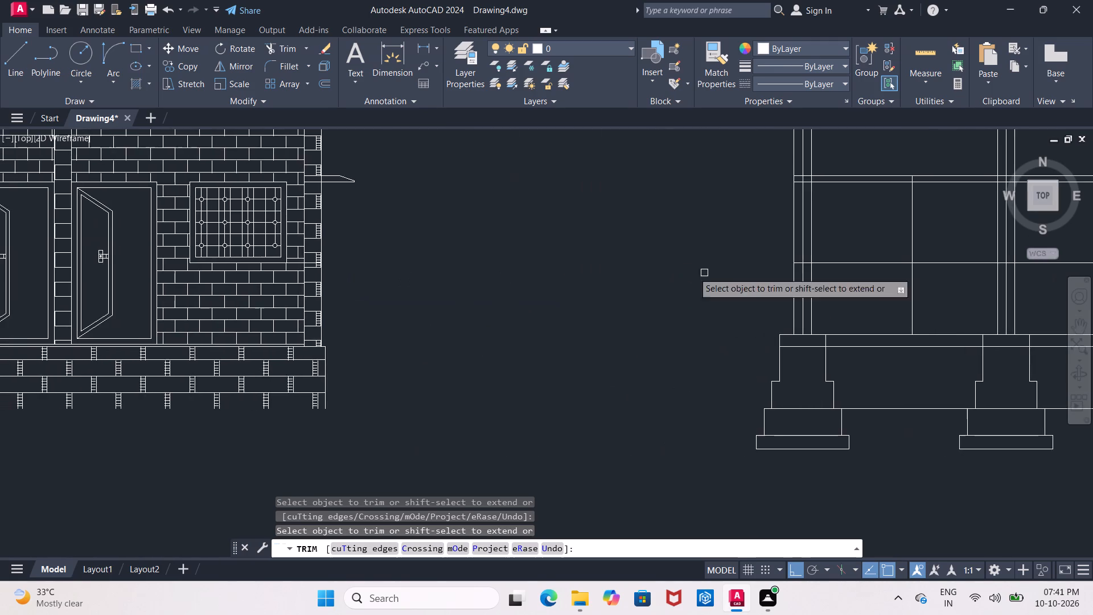
Copy the left window's four outer frame lines from the front elevation horizontally, landing the upper right corner on the door upright's top end.
{"action": "middle_click_drag", "start_coordinate": [470, 271], "coordinate": [900, 288]}
{"action": "middle_click", "coordinate": [483, 243]}
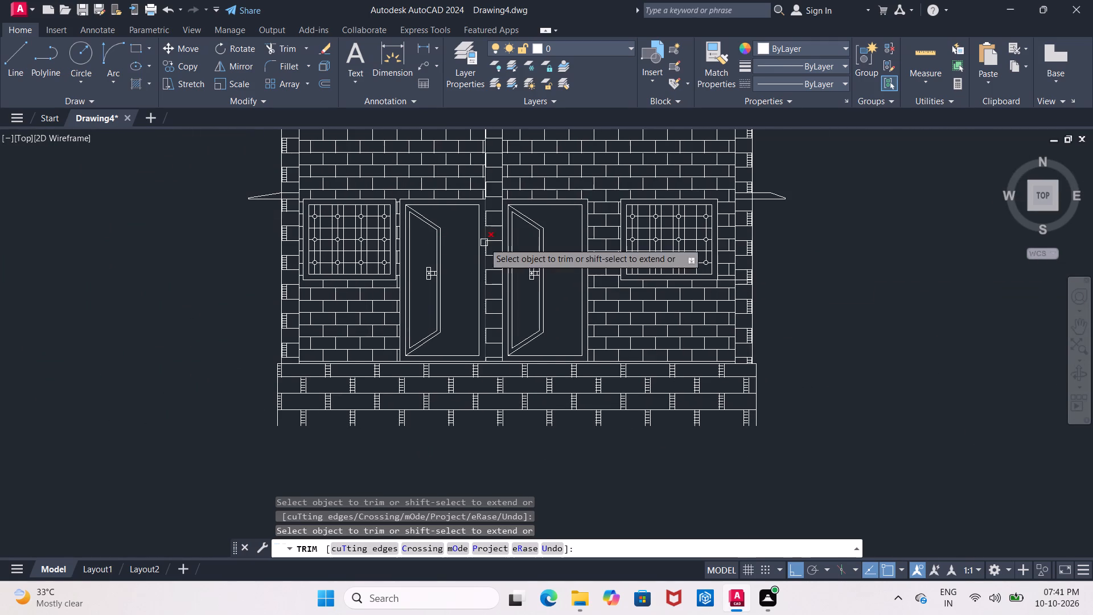
{"action": "middle_click_drag", "start_coordinate": [471, 244], "coordinate": [535, 257]}
{"action": "key", "text": "Escape"}
{"action": "scroll", "coordinate": [516, 255], "scroll_direction": "up", "scroll_amount": 1}
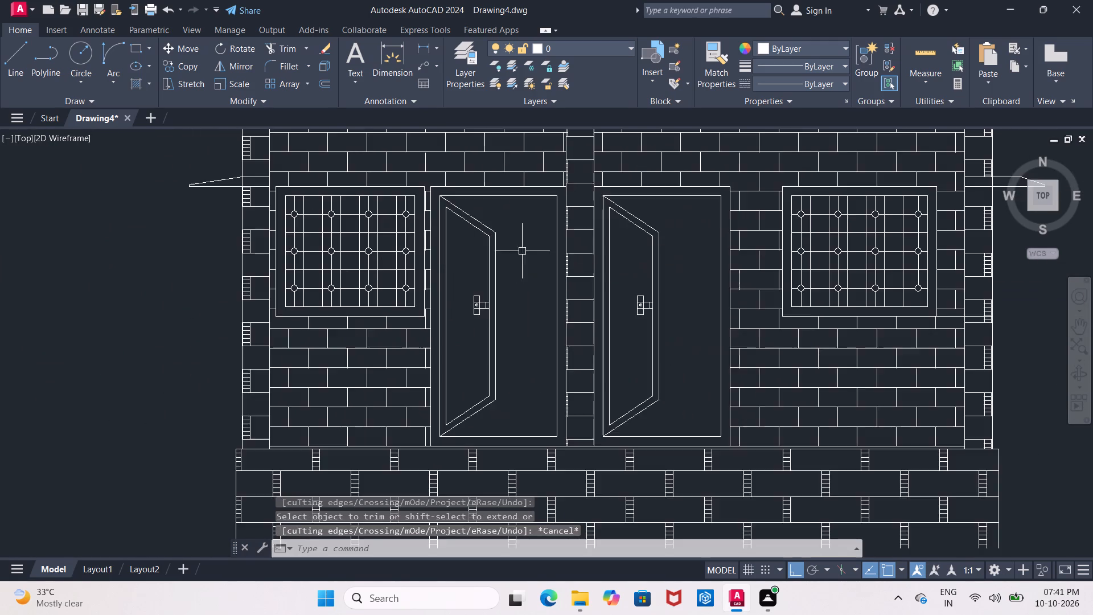
{"action": "scroll", "coordinate": [531, 249], "scroll_direction": "up", "scroll_amount": 1}
{"action": "middle_click_drag", "start_coordinate": [535, 249], "coordinate": [591, 249]}
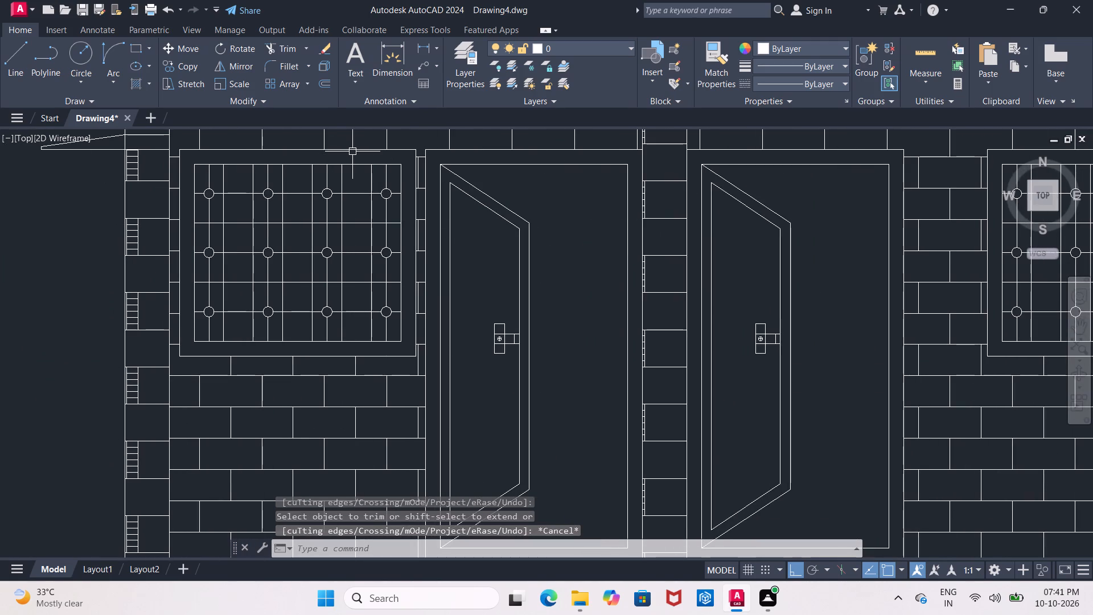
{"action": "left_click", "coordinate": [352, 151]}
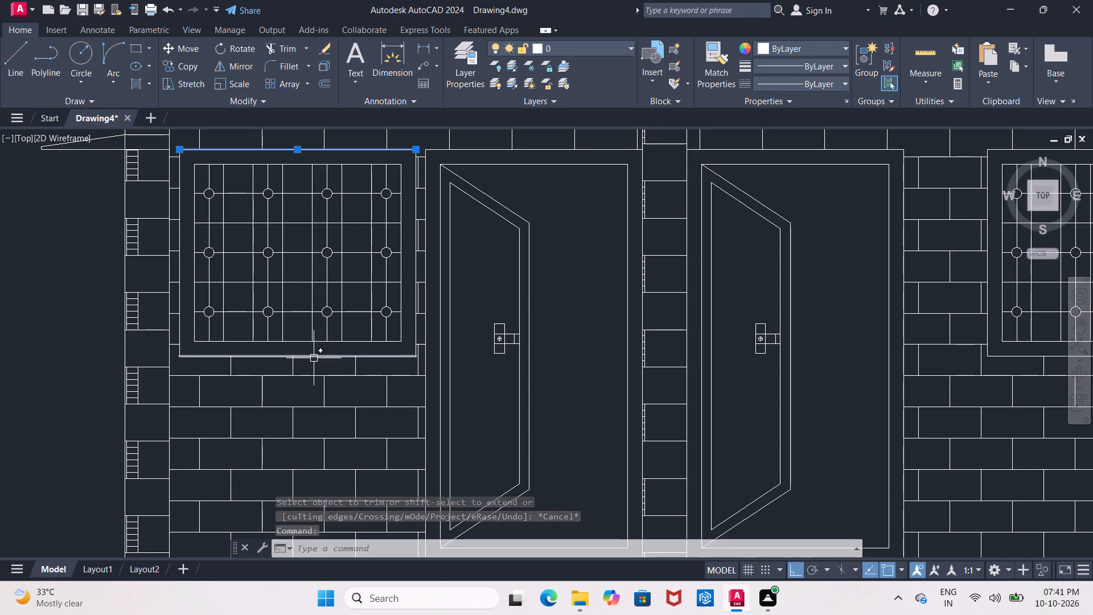
{"action": "left_click", "coordinate": [314, 358]}
{"action": "left_click", "coordinate": [179, 296]}
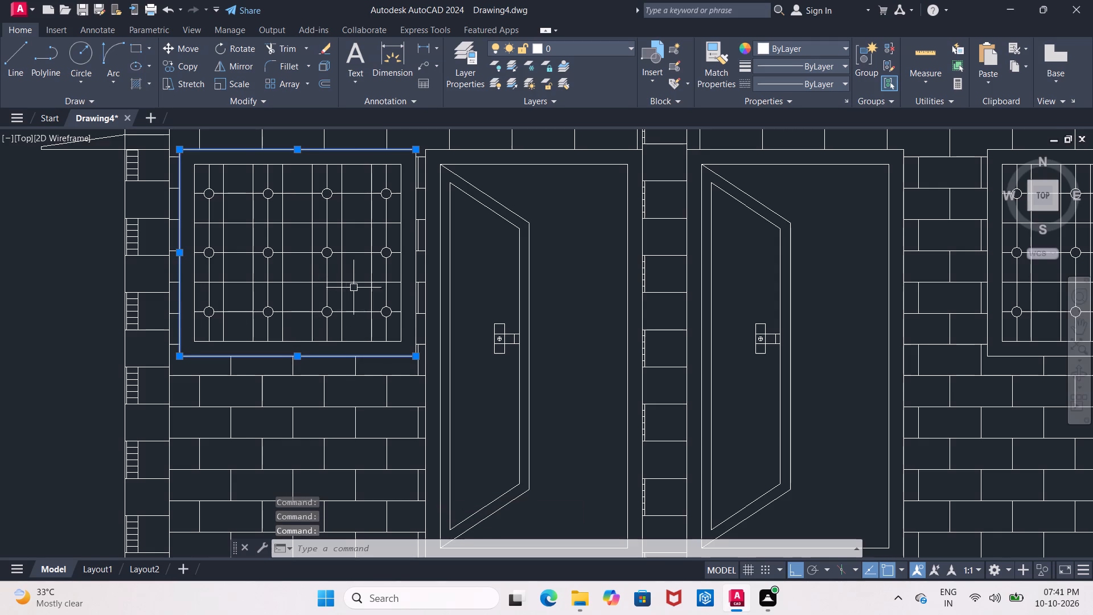
{"action": "left_click", "coordinate": [416, 273]}
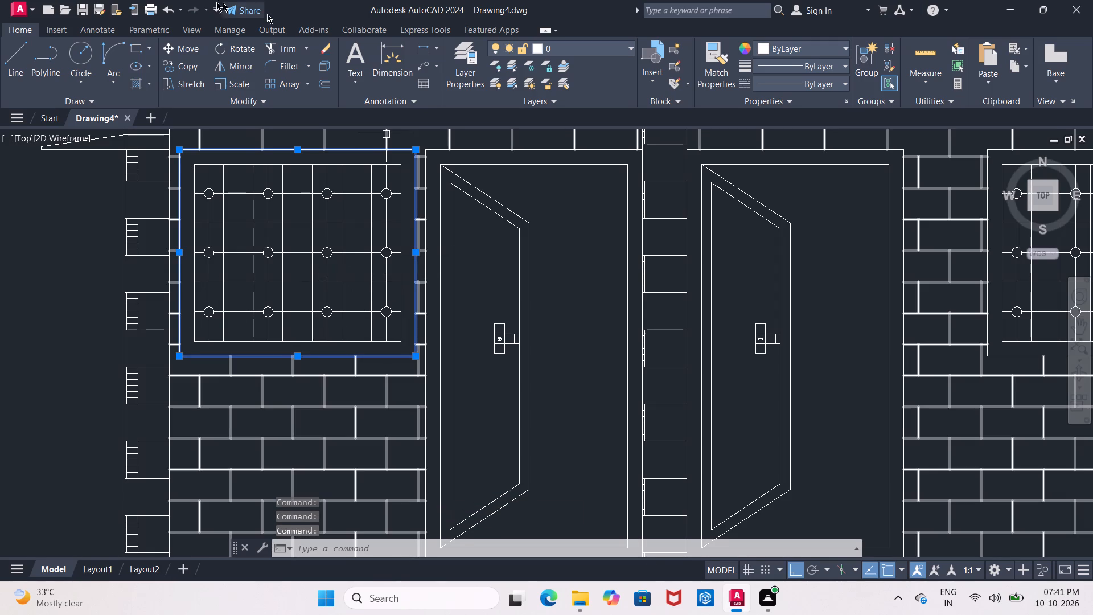
{"action": "left_click", "coordinate": [191, 69]}
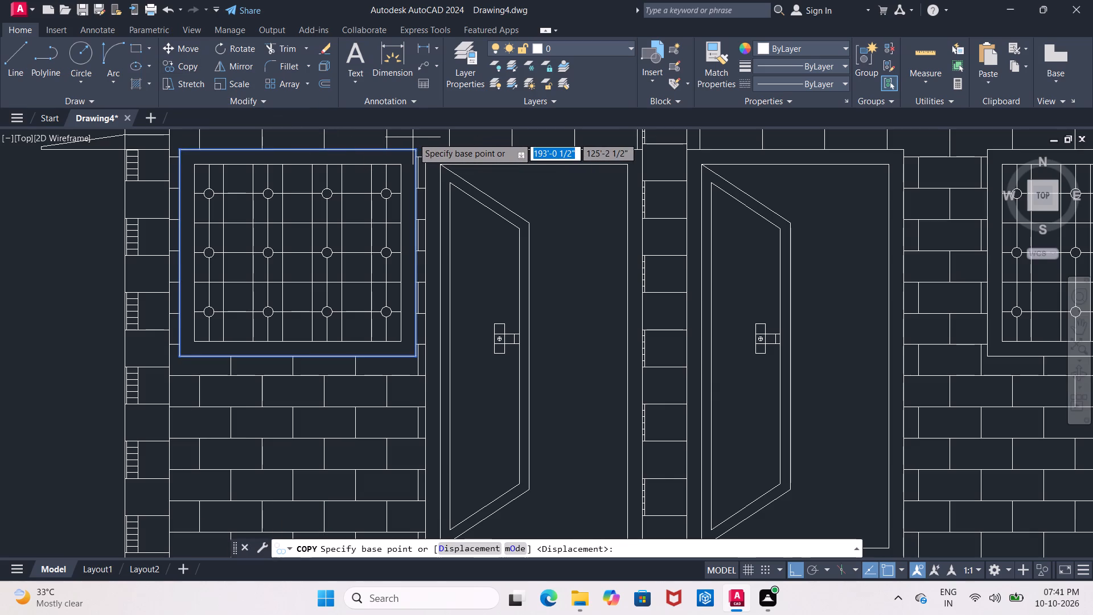
{"action": "left_click", "coordinate": [414, 147]}
{"action": "middle_click_drag", "start_coordinate": [559, 151], "coordinate": [316, 151]}
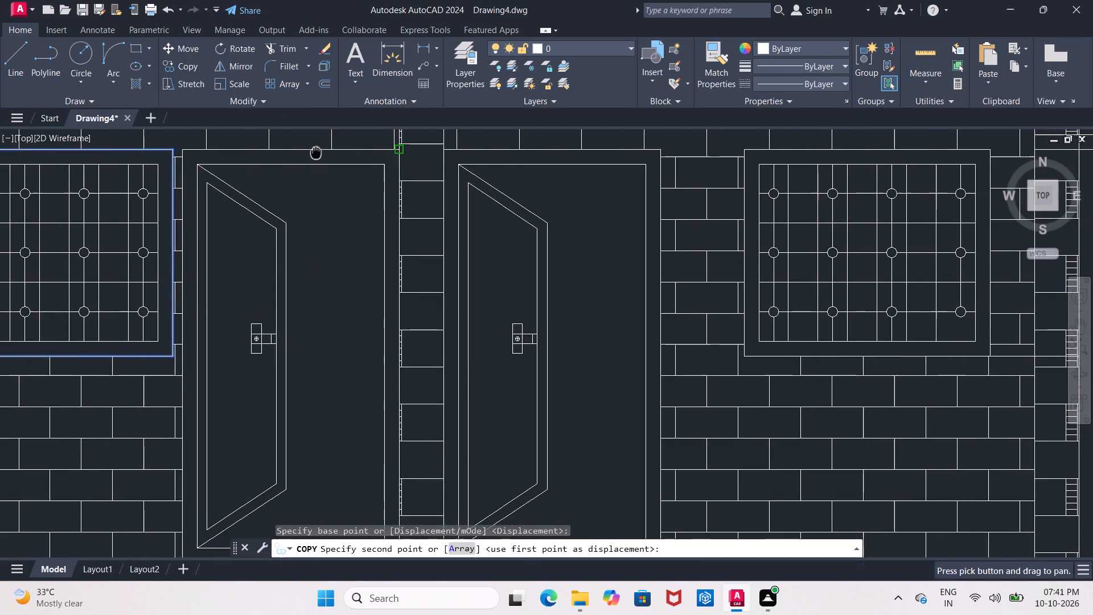
{"action": "middle_click_drag", "start_coordinate": [634, 155], "coordinate": [236, 160]}
{"action": "scroll", "coordinate": [473, 158], "scroll_direction": "down", "scroll_amount": 3}
{"action": "middle_click_drag", "start_coordinate": [630, 163], "coordinate": [286, 164]}
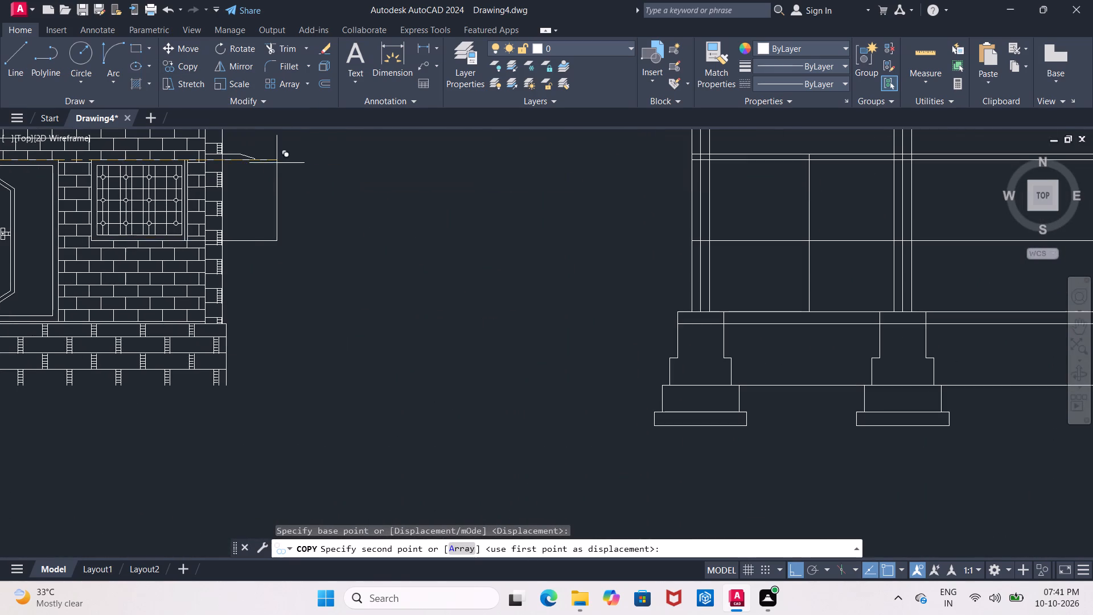
{"action": "middle_click_drag", "start_coordinate": [638, 164], "coordinate": [398, 164]}
{"action": "scroll", "coordinate": [548, 166], "scroll_direction": "up", "scroll_amount": 3}
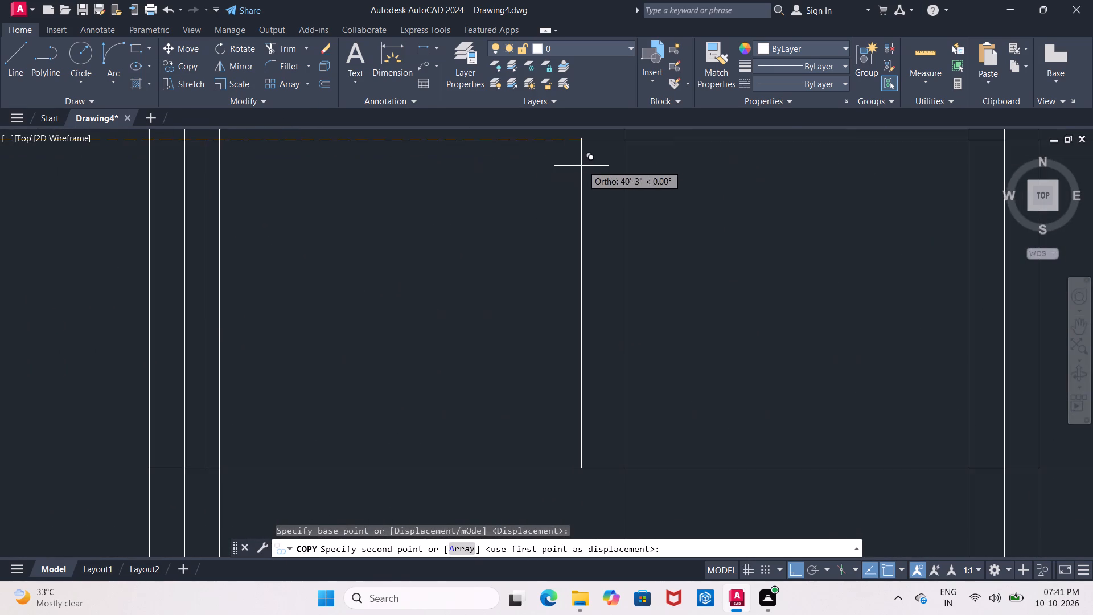
{"action": "middle_click_drag", "start_coordinate": [583, 165], "coordinate": [569, 203]}
{"action": "scroll", "coordinate": [583, 165], "scroll_direction": "down", "scroll_amount": 1}
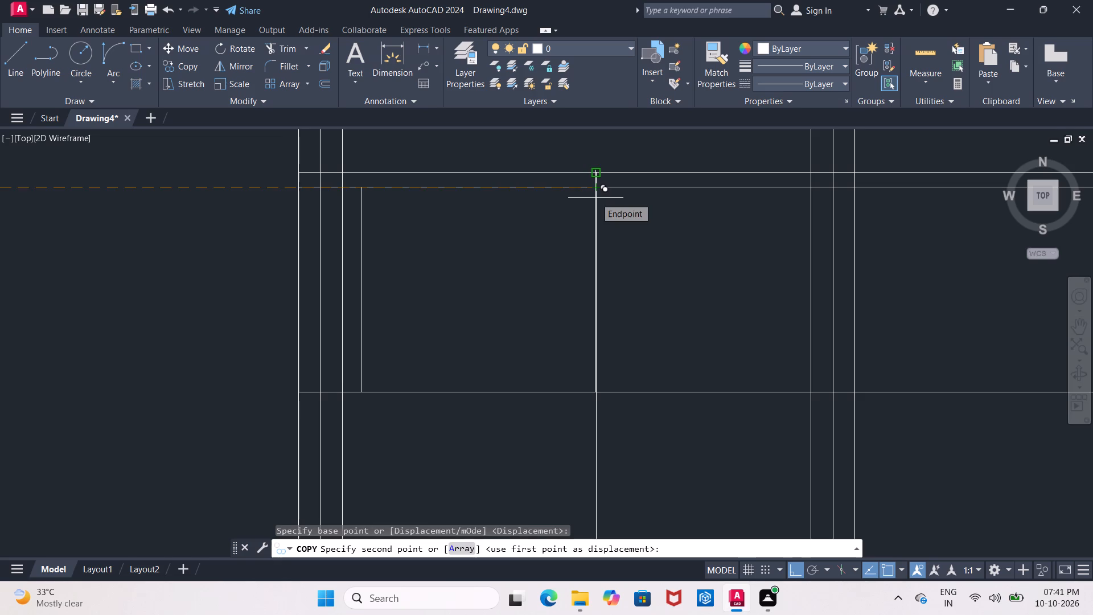
{"action": "left_click", "coordinate": [595, 198]}
{"action": "key", "text": "Escape"}
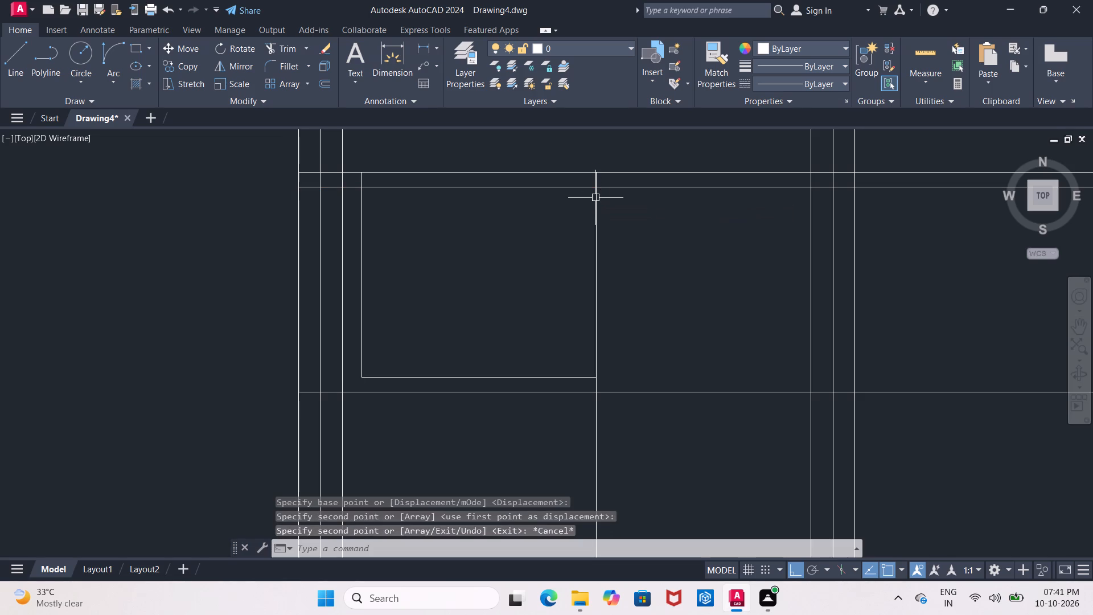
Measure the horizontal gap between the left wall's inner face and the copied window frame's left side.
{"action": "middle_click_drag", "start_coordinate": [545, 244], "coordinate": [577, 231]}
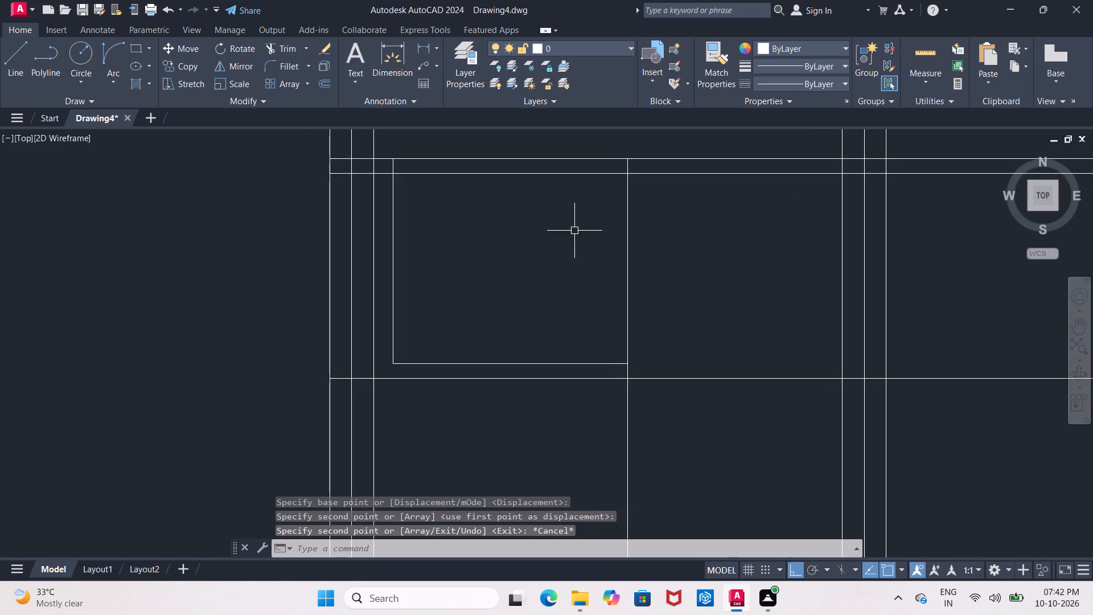
{"action": "middle_click_drag", "start_coordinate": [525, 232], "coordinate": [514, 251]}
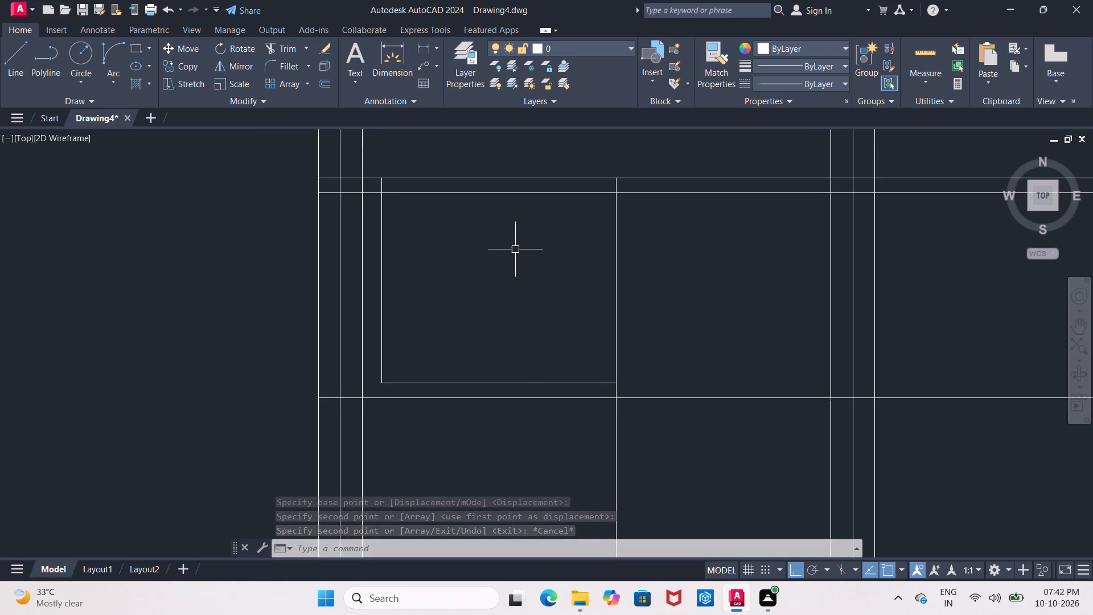
{"action": "key", "text": "Escape"}
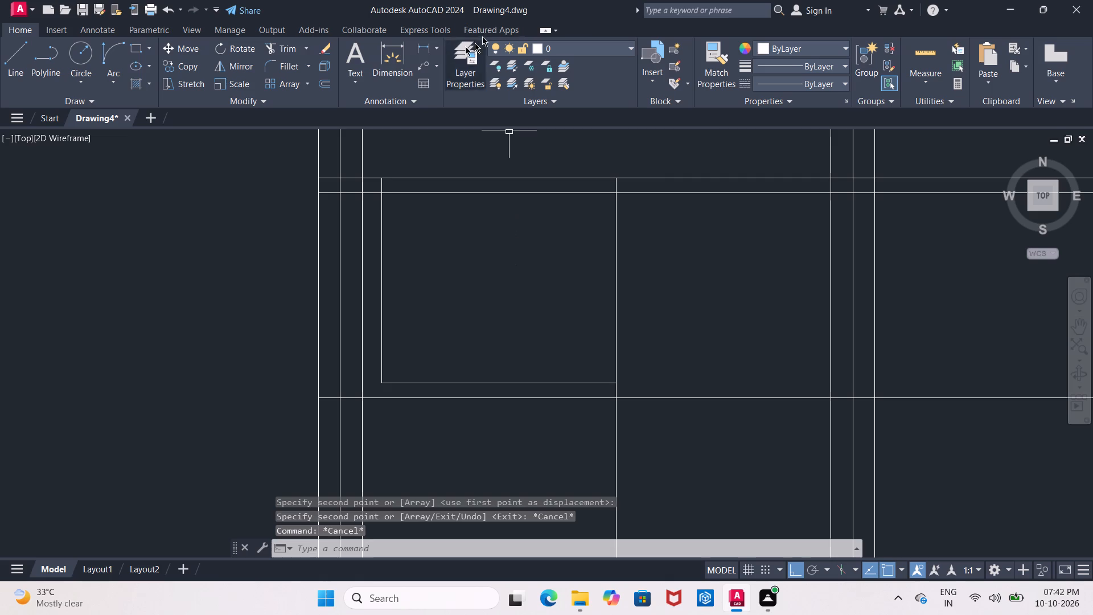
{"action": "left_click", "coordinate": [417, 50]}
{"action": "scroll", "coordinate": [377, 184], "scroll_direction": "up", "scroll_amount": 2}
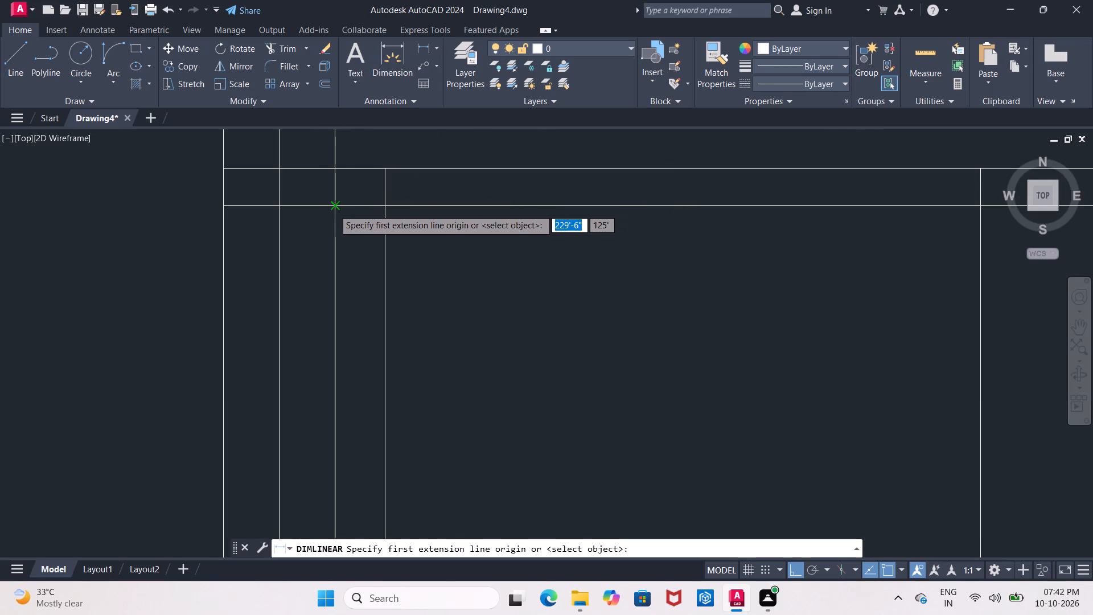
{"action": "left_click", "coordinate": [334, 208]}
{"action": "left_click", "coordinate": [384, 207]}
{"action": "scroll", "coordinate": [384, 207], "scroll_direction": "down", "scroll_amount": 1}
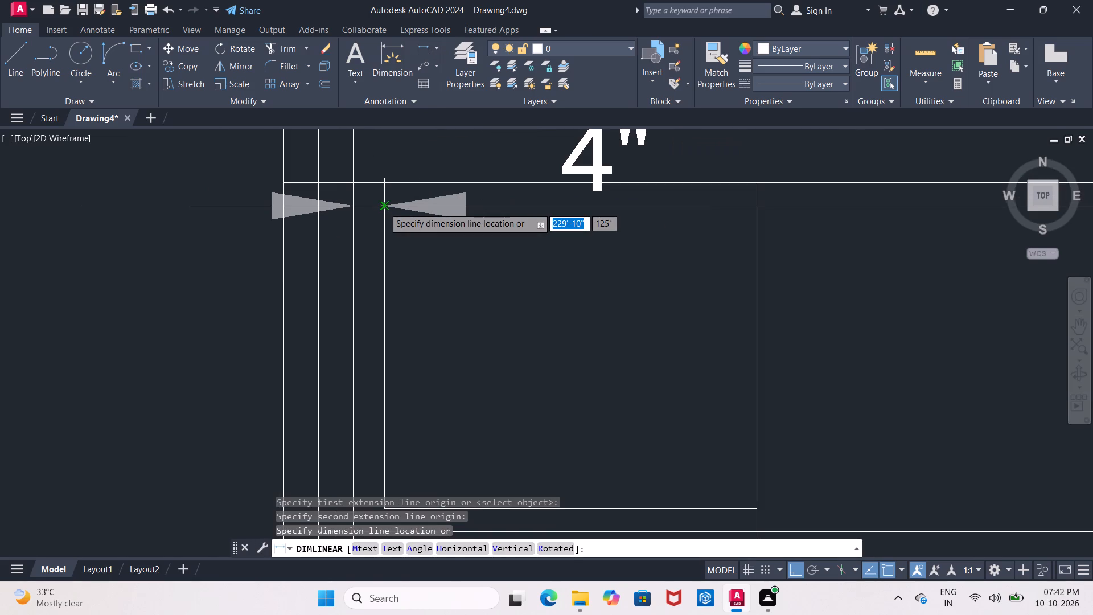
{"action": "key", "text": "Escape"}
Offset the copied window frame's right side 4" inward, away from the door upright.
{"action": "scroll", "coordinate": [412, 238], "scroll_direction": "down", "scroll_amount": 1}
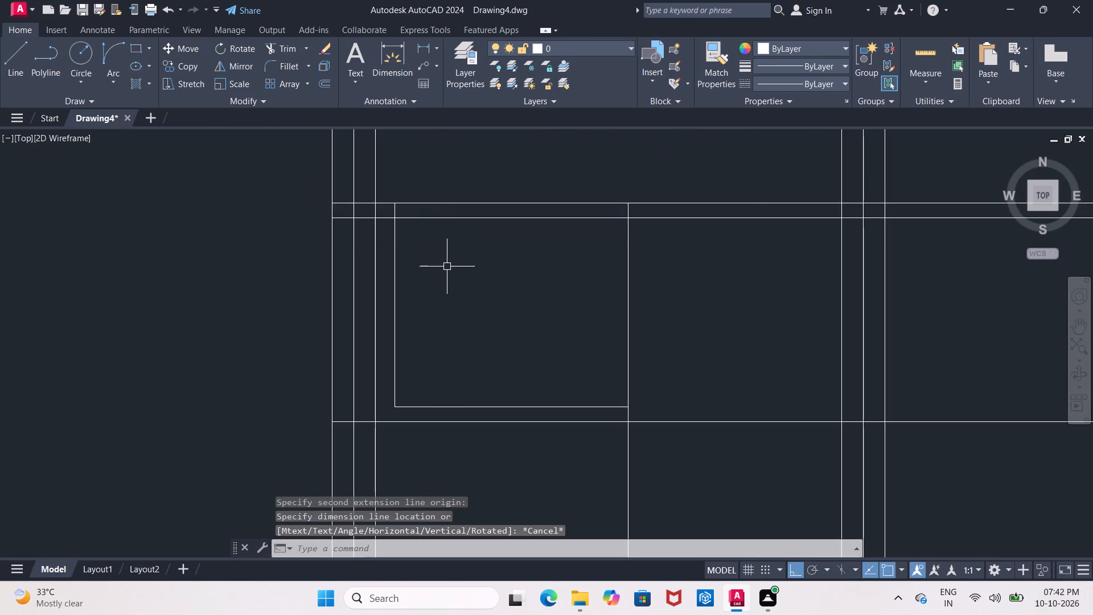
{"action": "key", "text": "o"}
{"action": "key", "text": "Return"}
{"action": "key", "text": "4"}
{"action": "key", "text": "shift+quotedbl"}
{"action": "key", "text": "Return"}
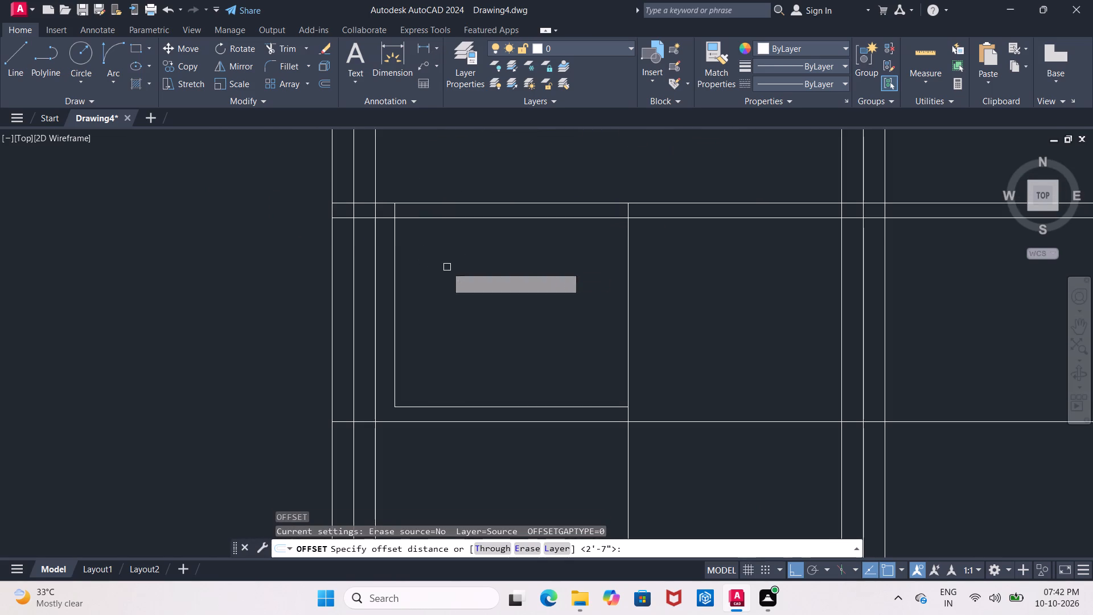
{"action": "left_click", "coordinate": [626, 281]}
{"action": "left_click", "coordinate": [586, 282]}
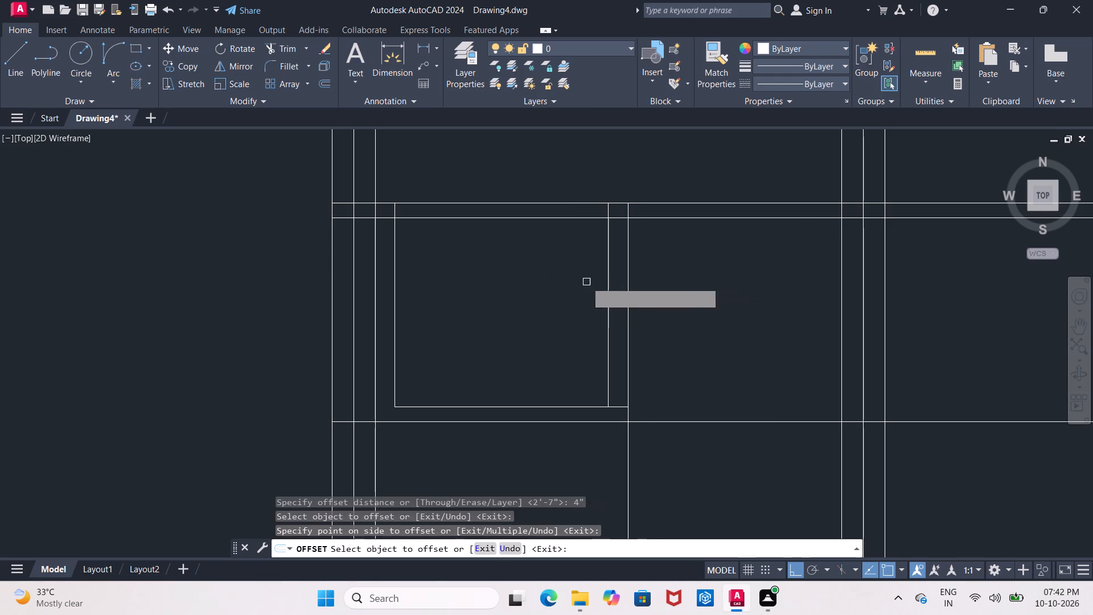
{"action": "key", "text": "Escape"}
Trim the frame lines to a closed window rectangle bounded by the offset line and the lower of the two closely spaced horizontal lines.
{"action": "type", "text": "tr"}
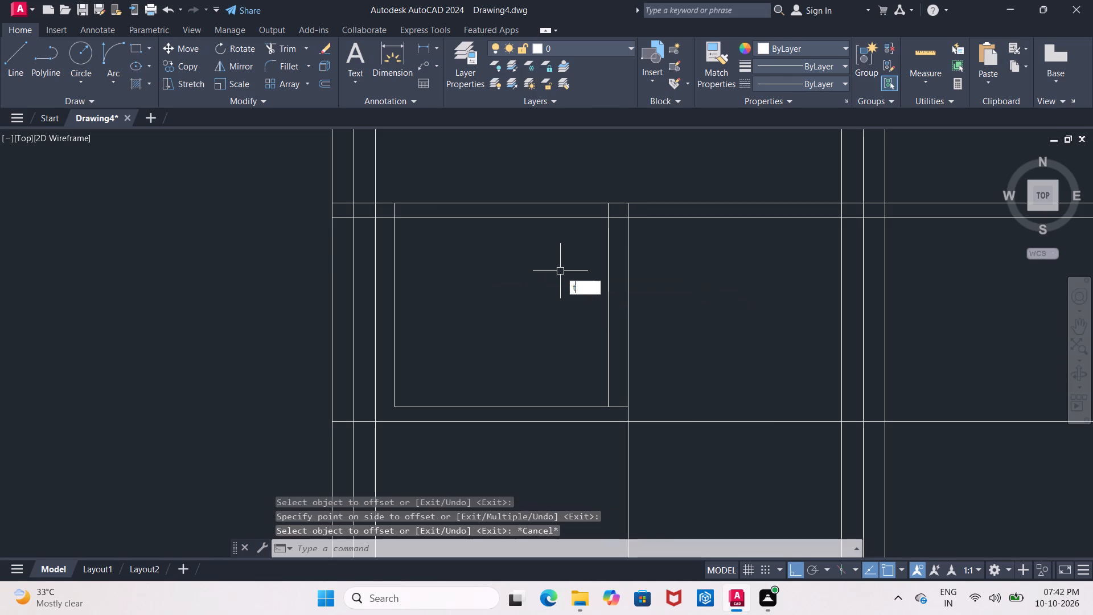
{"action": "key", "text": "Return"}
{"action": "key", "text": "Return"}
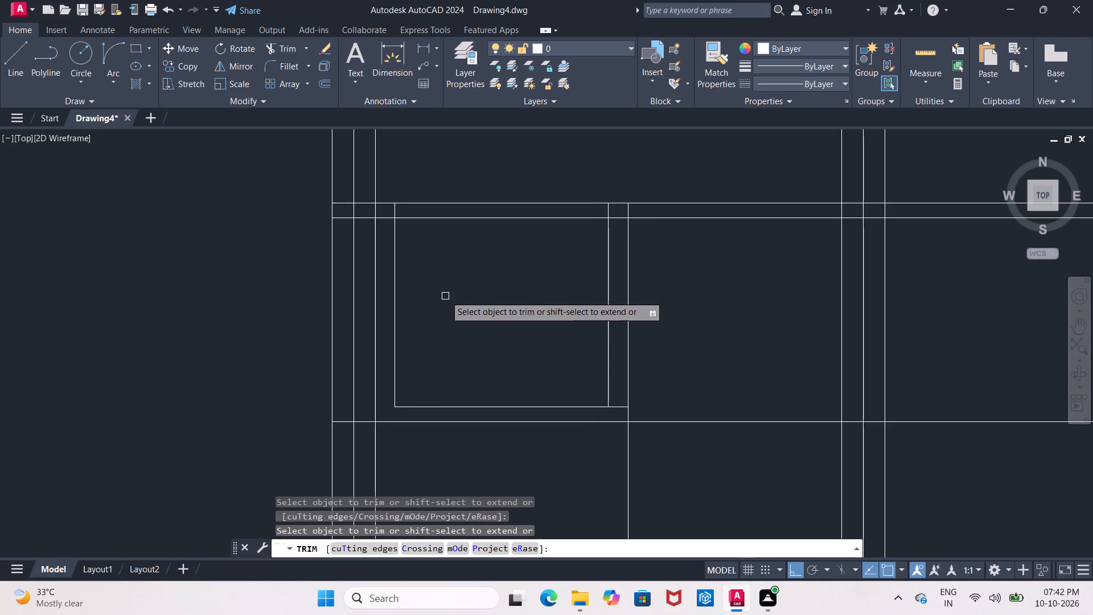
{"action": "middle_click_drag", "start_coordinate": [445, 294], "coordinate": [445, 325]}
{"action": "scroll", "coordinate": [426, 270], "scroll_direction": "up", "scroll_amount": 1}
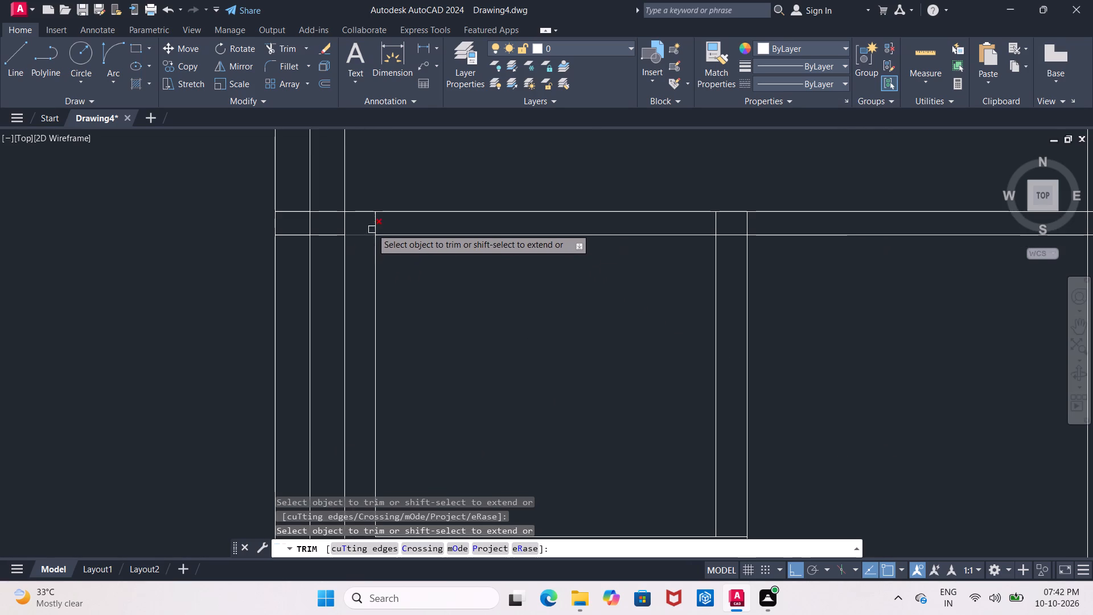
{"action": "left_click", "coordinate": [377, 223]}
{"action": "left_click", "coordinate": [365, 235]}
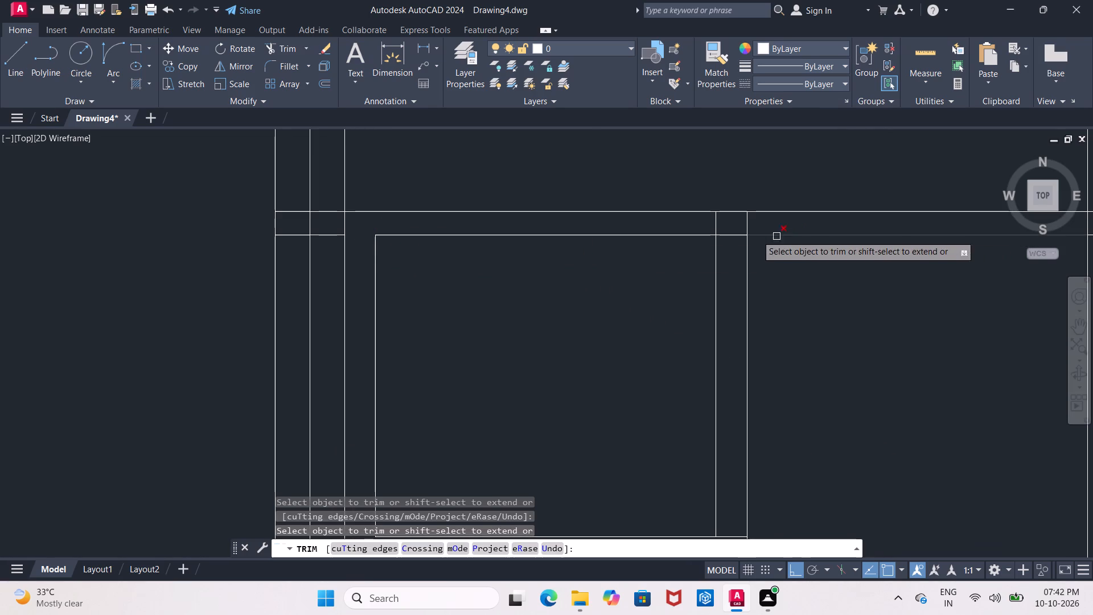
{"action": "left_click", "coordinate": [714, 225]}
{"action": "left_click", "coordinate": [732, 235]}
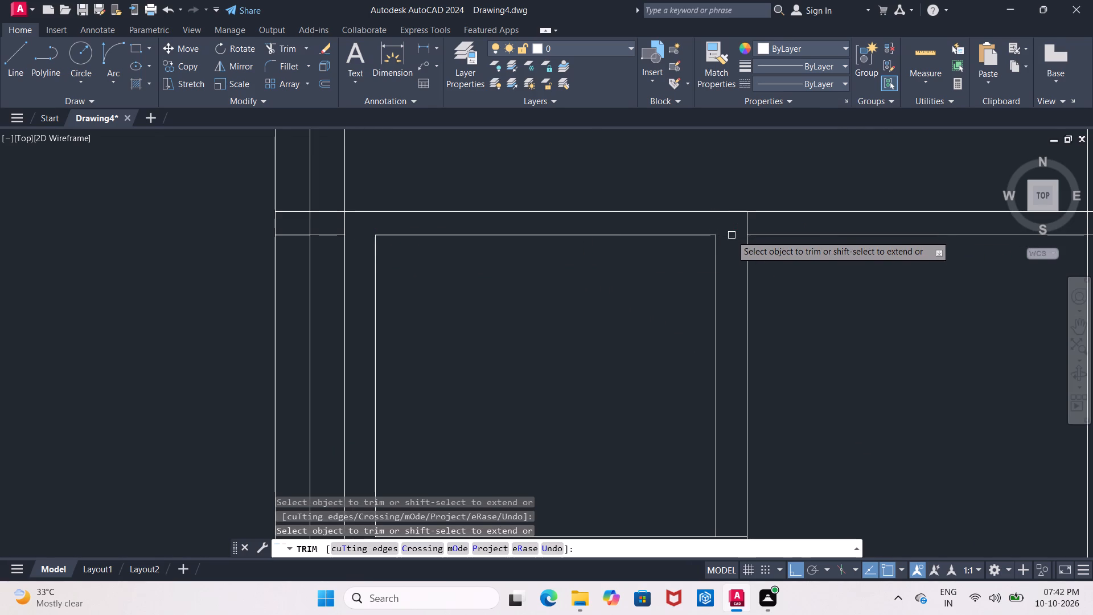
{"action": "scroll", "coordinate": [732, 235], "scroll_direction": "down", "scroll_amount": 3}
{"action": "scroll", "coordinate": [725, 309], "scroll_direction": "up", "scroll_amount": 2}
{"action": "middle_click_drag", "start_coordinate": [708, 278], "coordinate": [654, 266]}
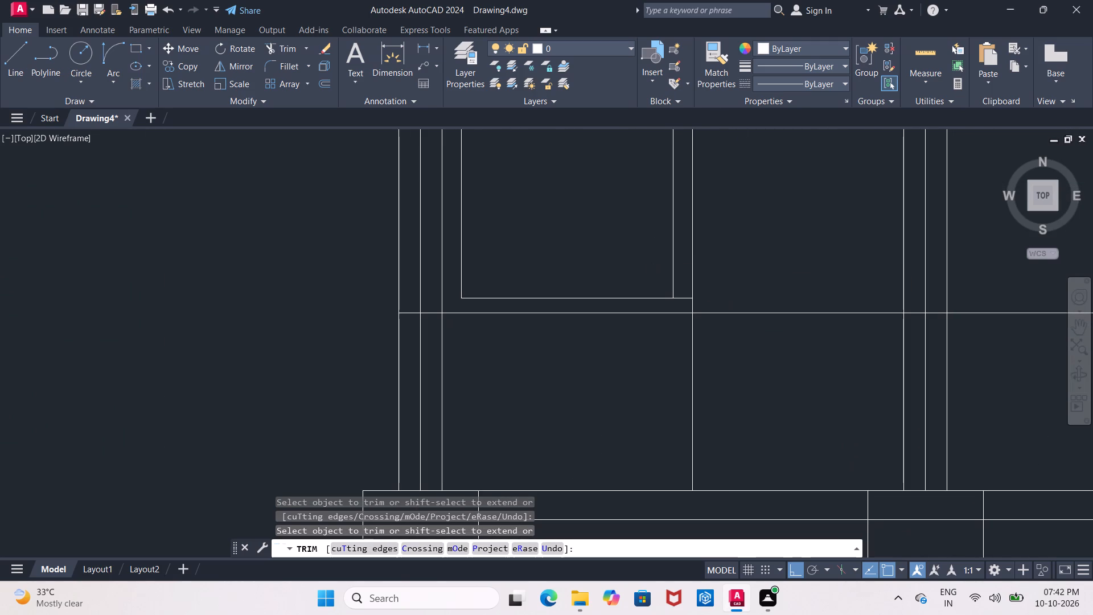
{"action": "left_click", "coordinate": [684, 295]}
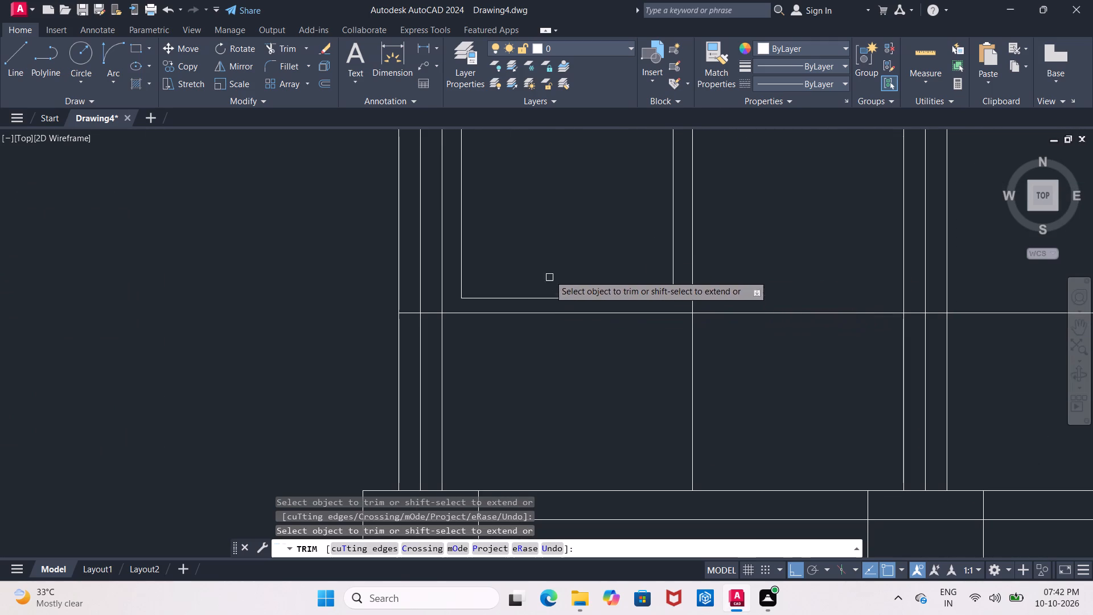
Trim away the pieces of the lower closely spaced horizontal line that cross the left wall.
{"action": "middle_click_drag", "start_coordinate": [558, 258], "coordinate": [556, 329]}
{"action": "middle_click_drag", "start_coordinate": [557, 269], "coordinate": [567, 284]}
{"action": "scroll", "coordinate": [557, 269], "scroll_direction": "down", "scroll_amount": 1}
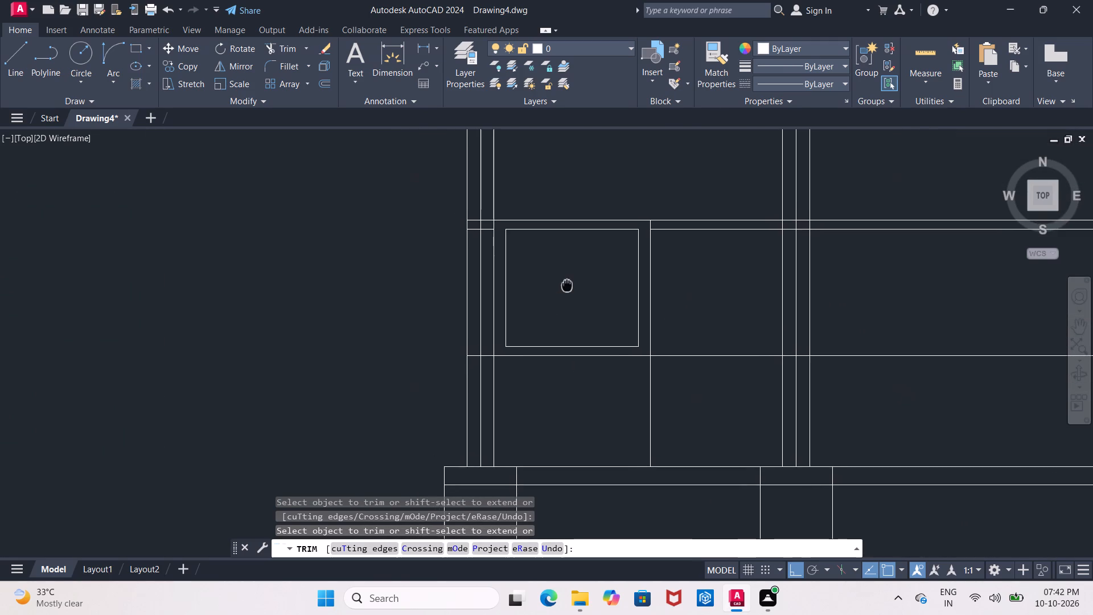
{"action": "middle_click_drag", "start_coordinate": [567, 284], "coordinate": [567, 284]}
{"action": "scroll", "coordinate": [457, 225], "scroll_direction": "up", "scroll_amount": 2}
{"action": "left_click", "coordinate": [502, 234]}
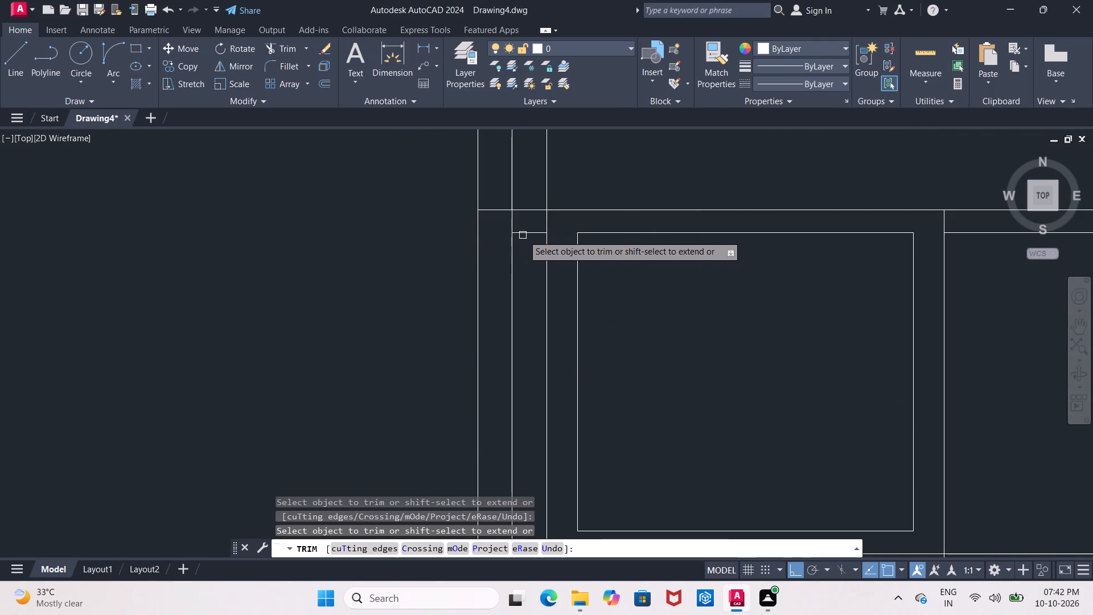
{"action": "left_click", "coordinate": [531, 236]}
Trim away the rest of that lower horizontal line from the door upright through the middle wall and across the bay to the right wall.
{"action": "scroll", "coordinate": [531, 236], "scroll_direction": "down", "scroll_amount": 3}
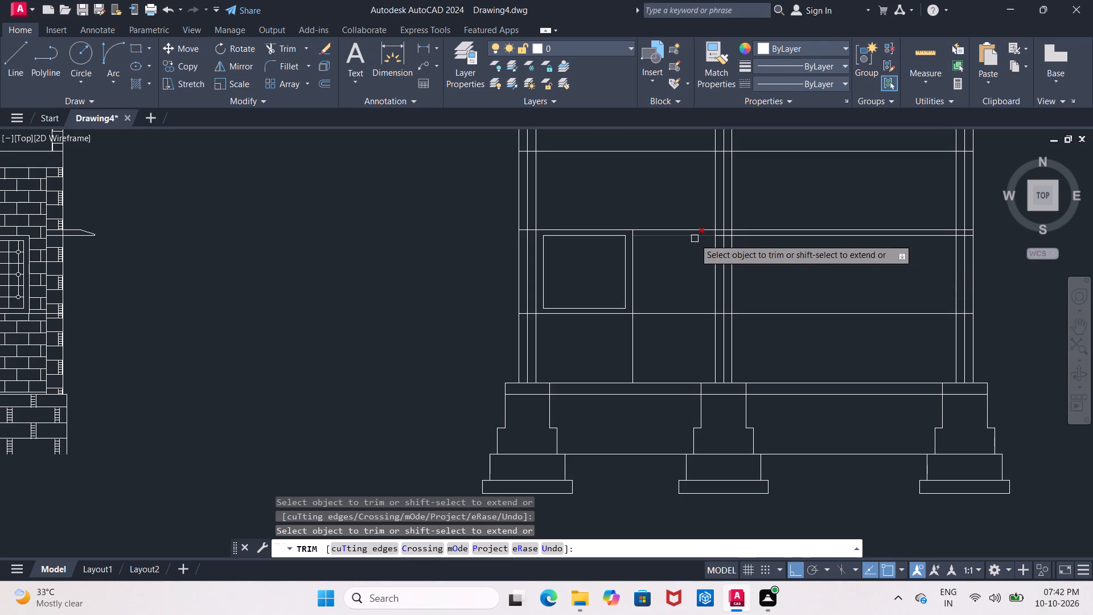
{"action": "left_click", "coordinate": [695, 239]}
{"action": "middle_click_drag", "start_coordinate": [695, 241], "coordinate": [605, 245]}
{"action": "scroll", "coordinate": [612, 244], "scroll_direction": "up", "scroll_amount": 2}
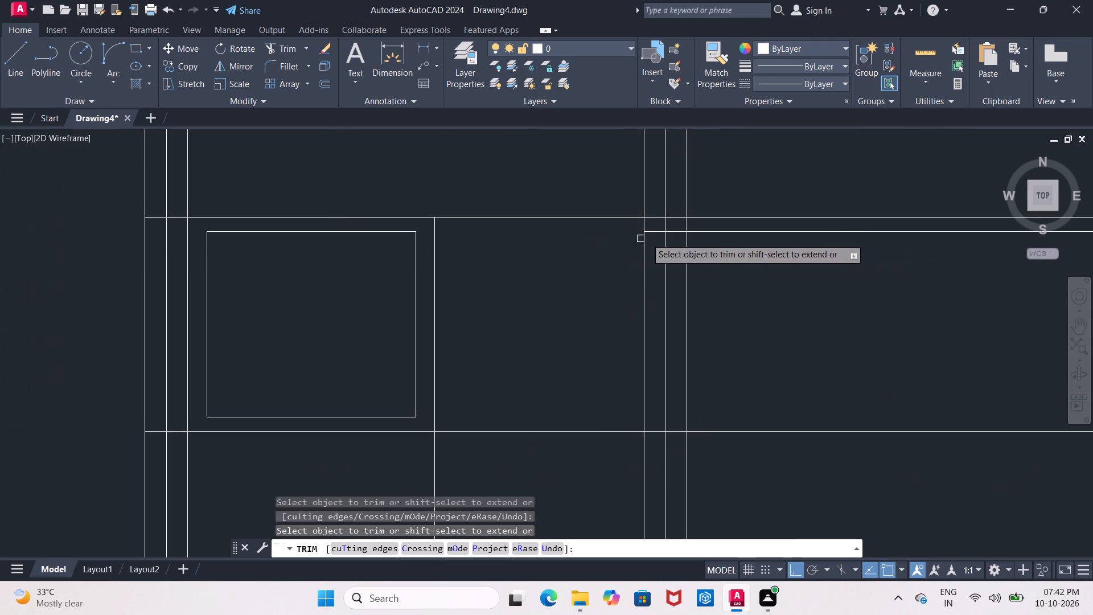
{"action": "left_click", "coordinate": [654, 235]}
{"action": "left_click", "coordinate": [672, 235]}
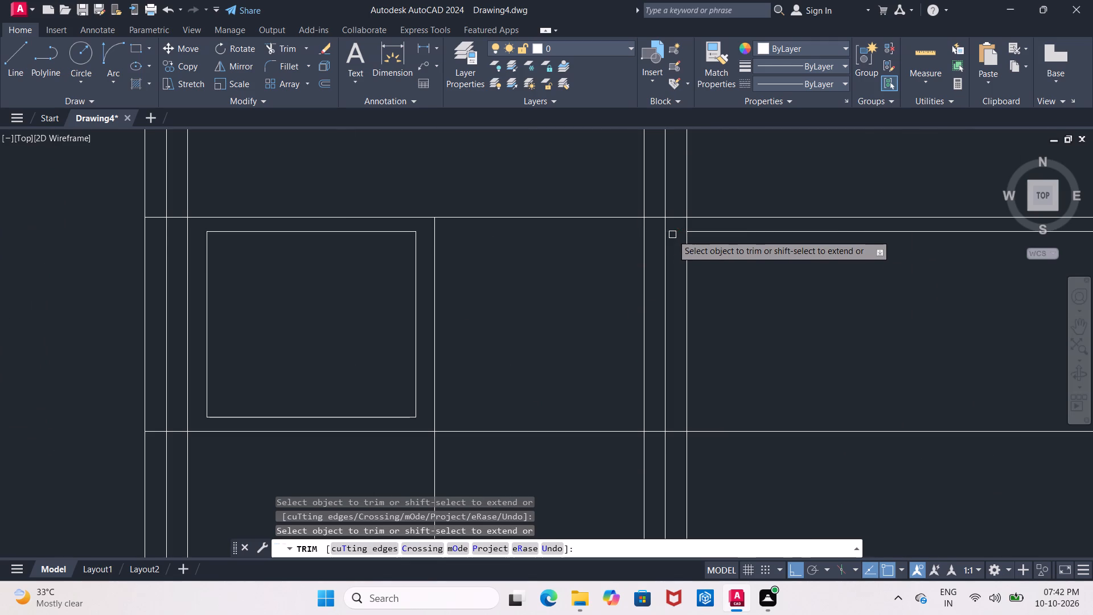
{"action": "left_click", "coordinate": [725, 233]}
{"action": "scroll", "coordinate": [727, 232], "scroll_direction": "down", "scroll_amount": 3}
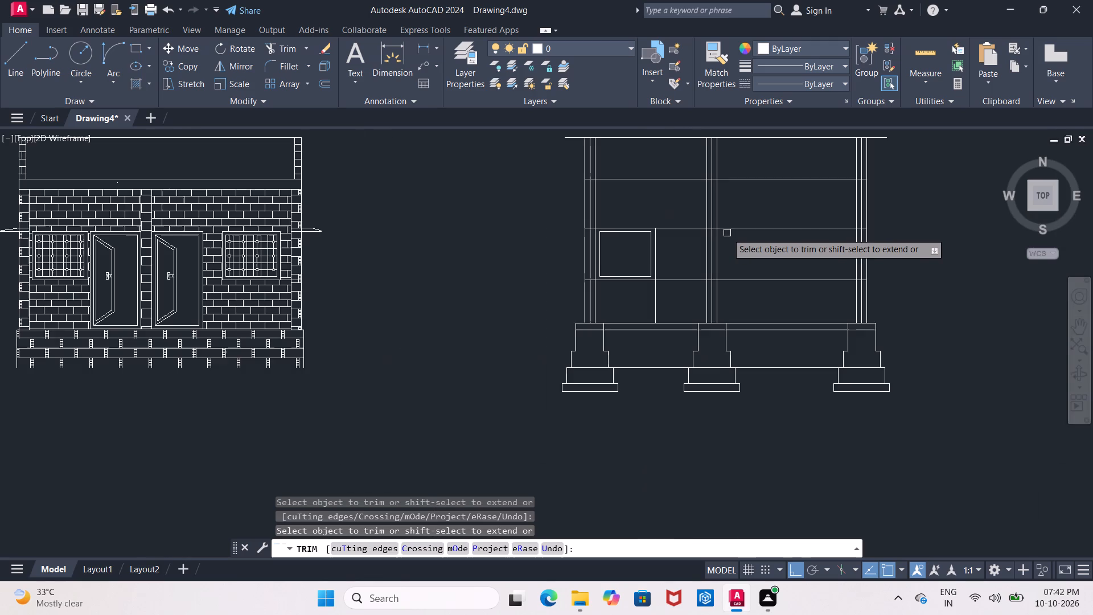
{"action": "middle_click_drag", "start_coordinate": [753, 239], "coordinate": [820, 239]}
{"action": "middle_click_drag", "start_coordinate": [511, 244], "coordinate": [516, 241]}
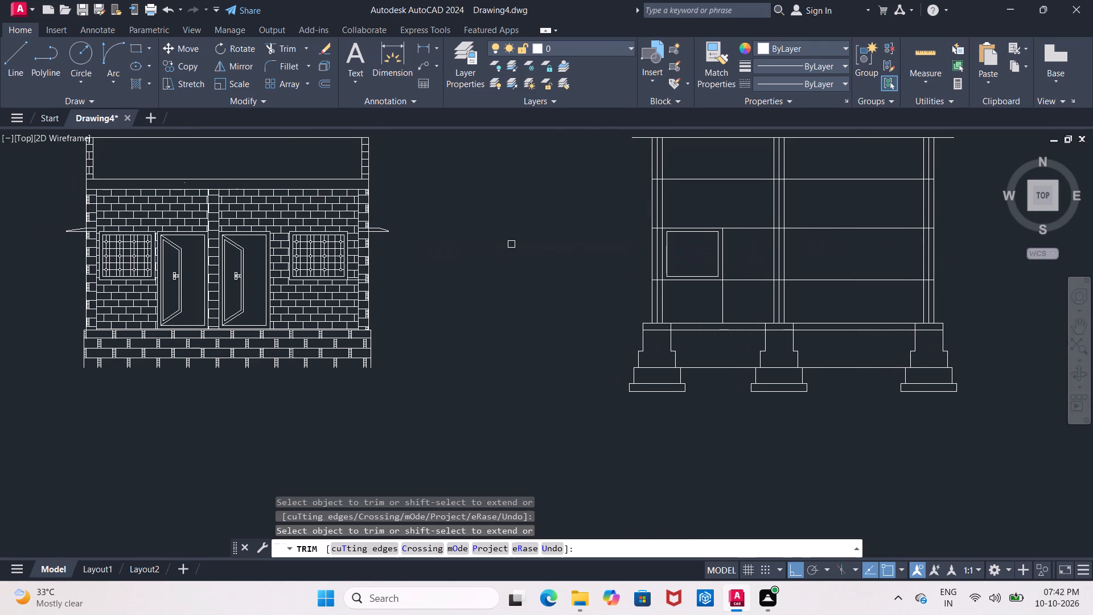
{"action": "middle_click_drag", "start_coordinate": [516, 241], "coordinate": [513, 229]}
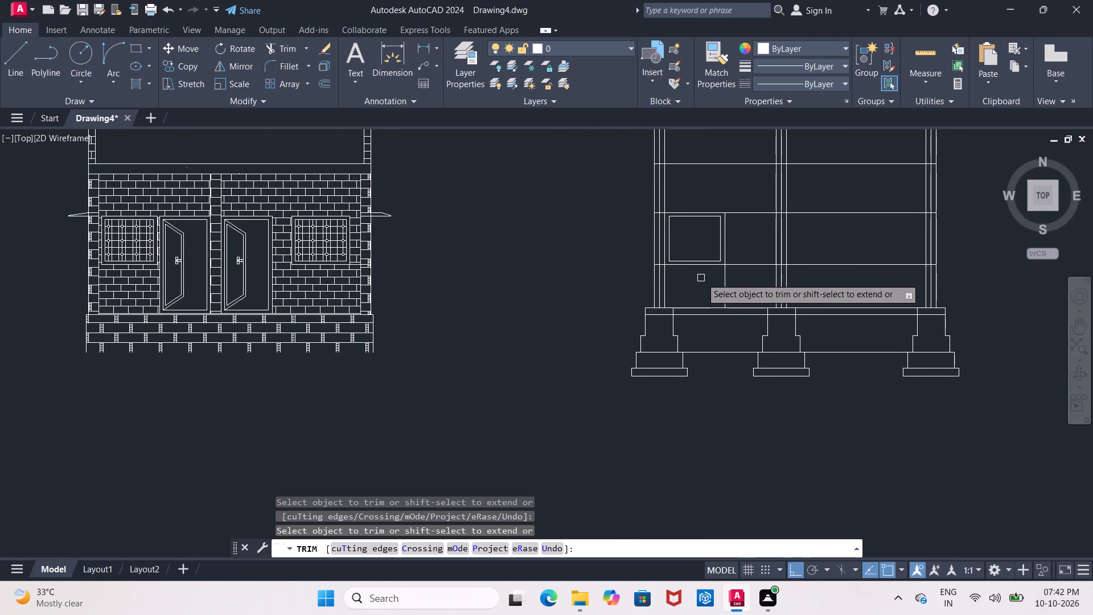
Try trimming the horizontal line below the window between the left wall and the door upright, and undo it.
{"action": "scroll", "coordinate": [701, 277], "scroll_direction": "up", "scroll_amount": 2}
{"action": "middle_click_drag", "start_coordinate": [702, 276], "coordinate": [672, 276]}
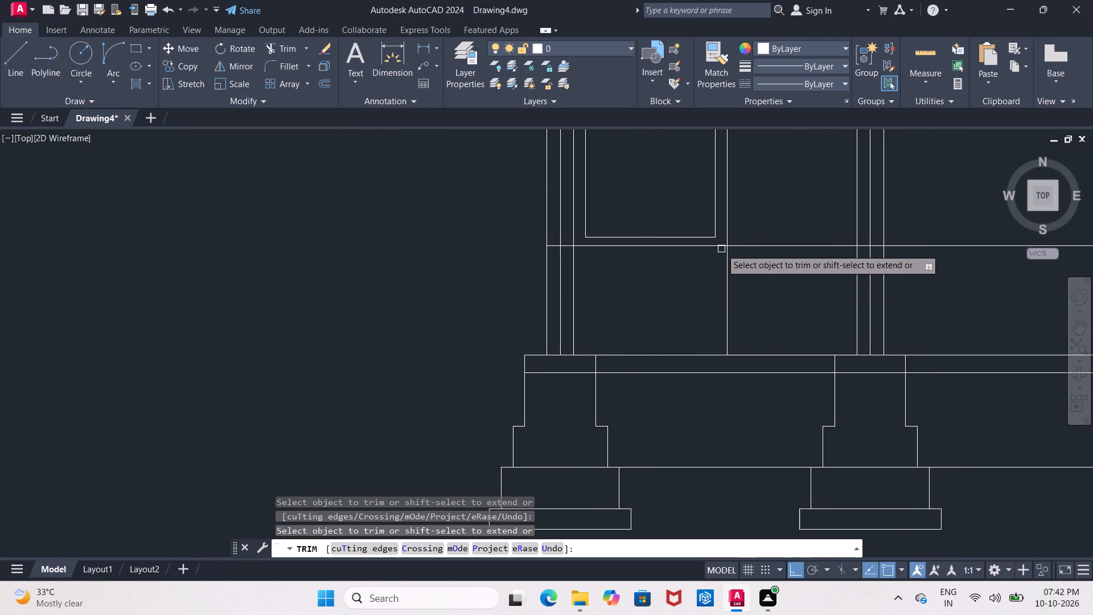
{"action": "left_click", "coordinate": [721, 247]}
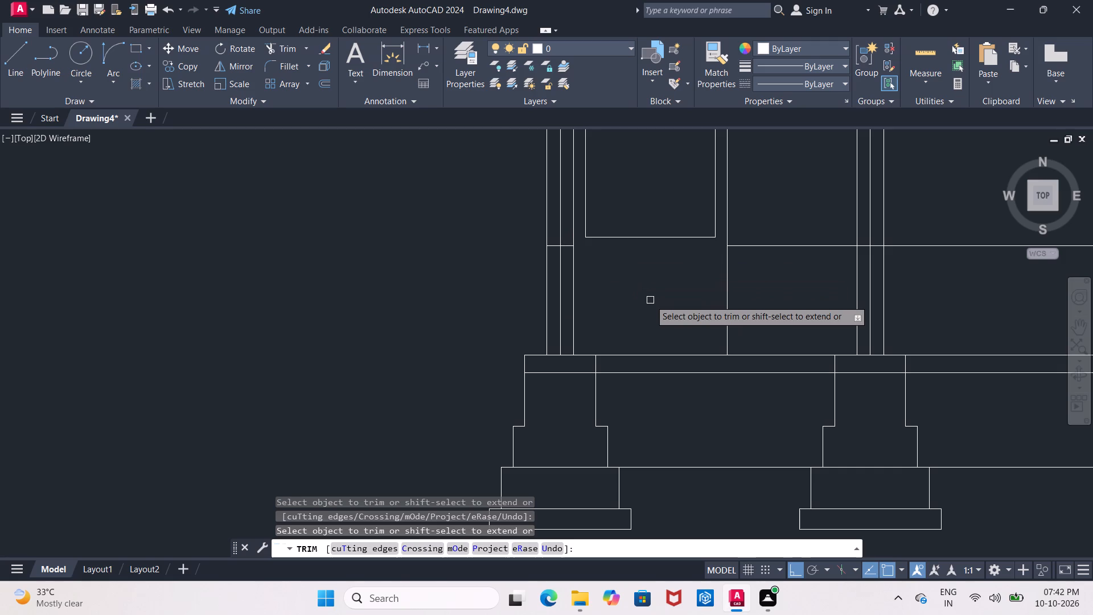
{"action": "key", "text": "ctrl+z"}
Trim the horizontal line at window-sill level between the door upright and the middle wall to clear the door opening.
{"action": "middle_click_drag", "start_coordinate": [554, 318], "coordinate": [666, 281]}
{"action": "scroll", "coordinate": [554, 318], "scroll_direction": "down", "scroll_amount": 1}
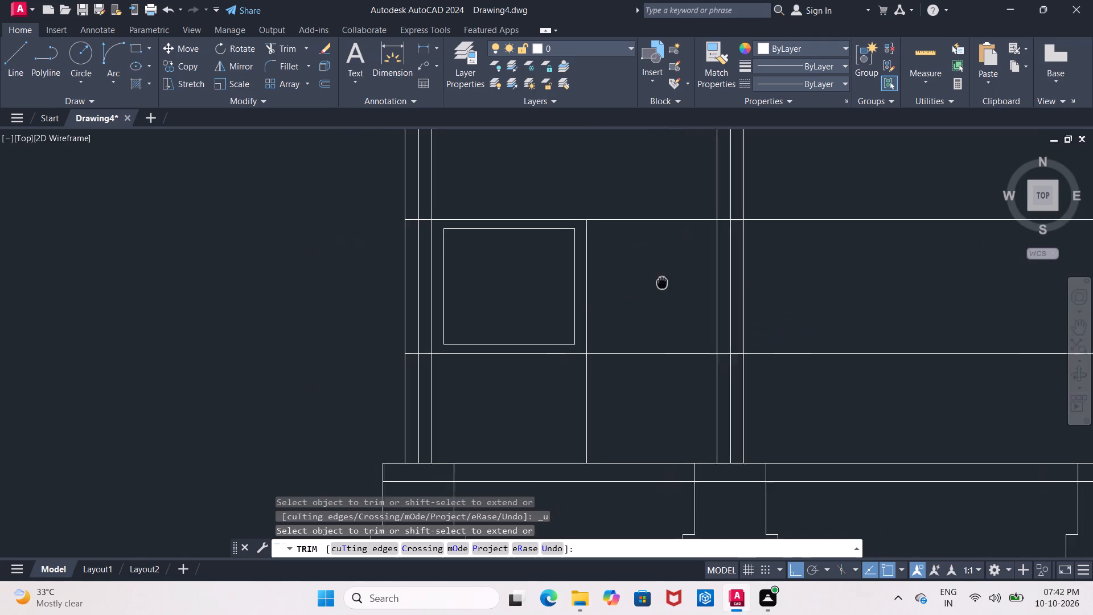
{"action": "scroll", "coordinate": [675, 283], "scroll_direction": "down", "scroll_amount": 2}
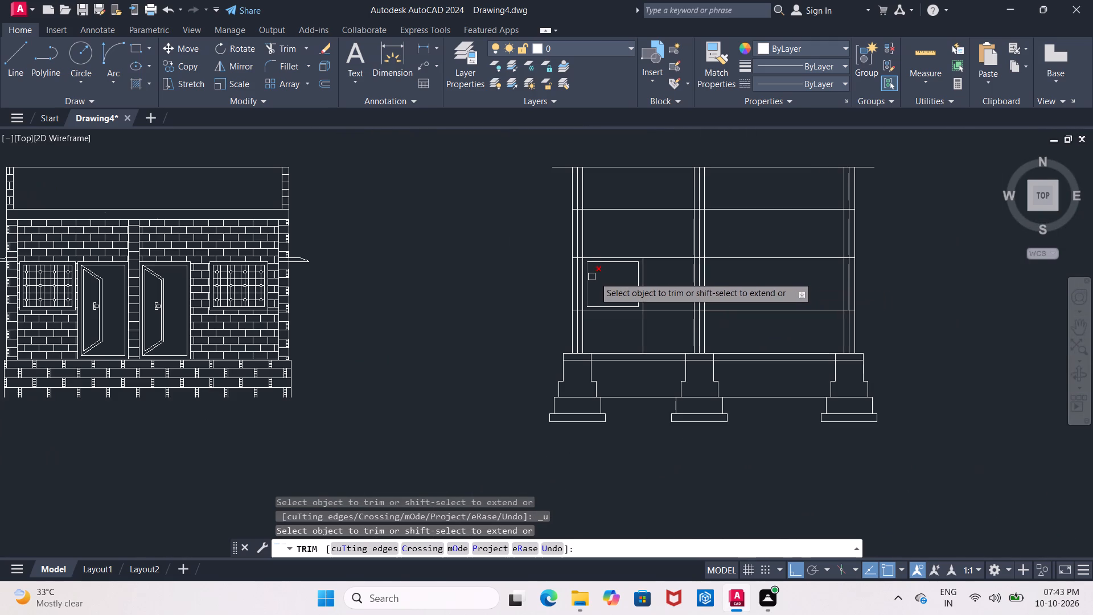
{"action": "scroll", "coordinate": [603, 278], "scroll_direction": "up", "scroll_amount": 2}
{"action": "middle_click_drag", "start_coordinate": [628, 286], "coordinate": [601, 280]}
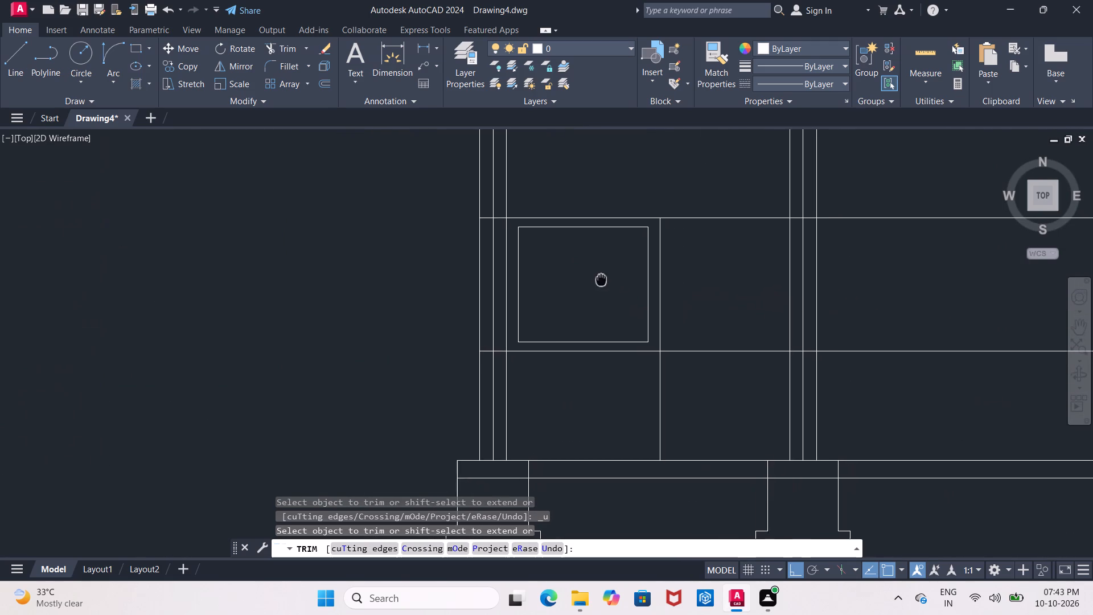
{"action": "middle_click_drag", "start_coordinate": [601, 280], "coordinate": [587, 278]}
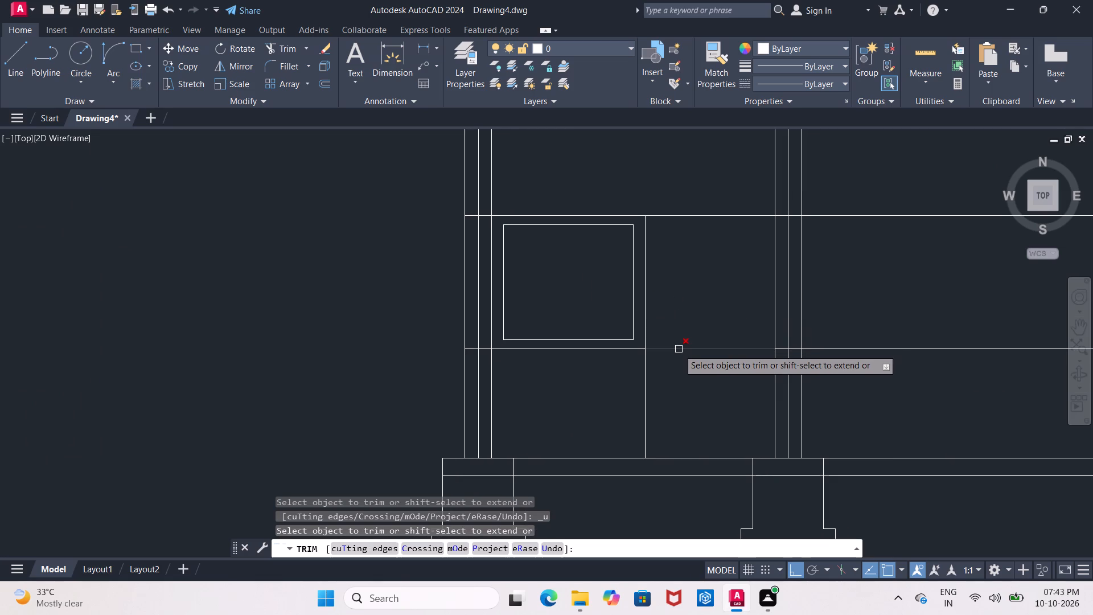
{"action": "left_click", "coordinate": [679, 349]}
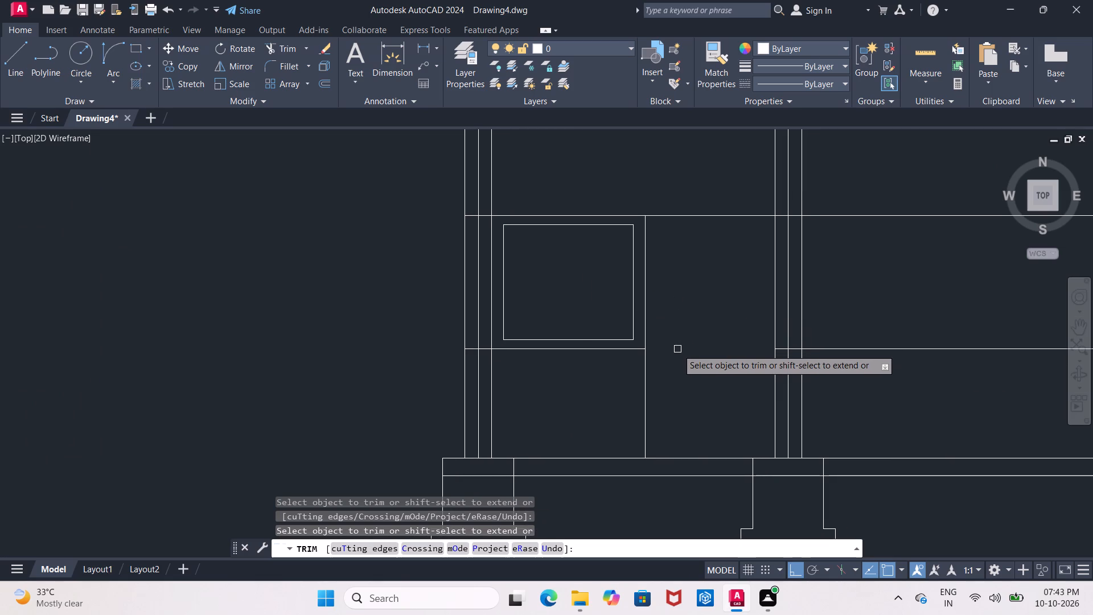
{"action": "key", "text": "Escape"}
Offset the door upright 3" towards the middle wall.
{"action": "key", "text": "o"}
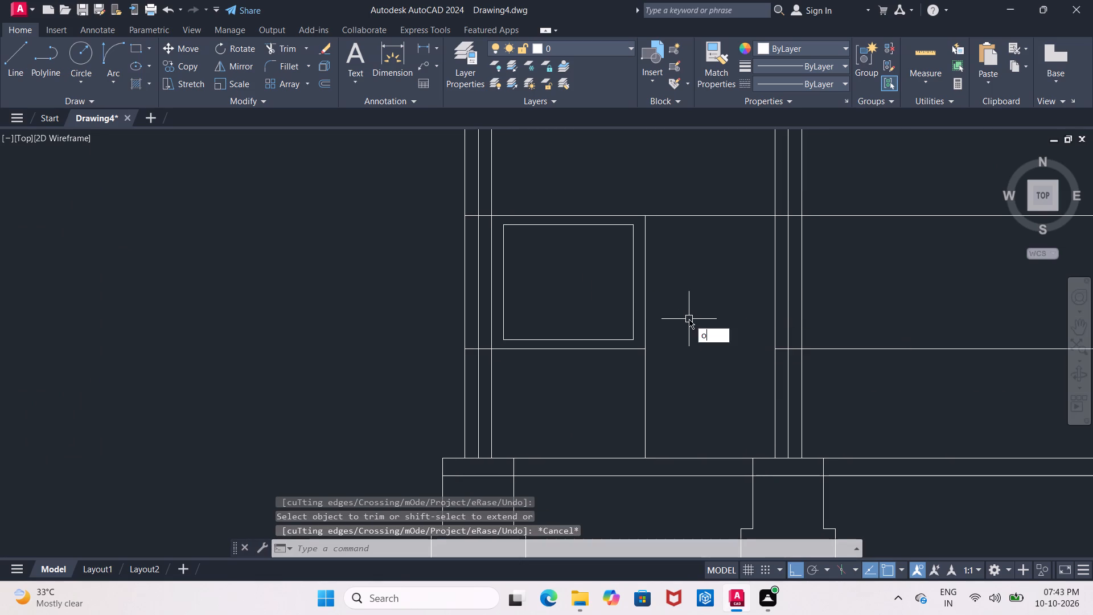
{"action": "key", "text": "Return"}
{"action": "key", "text": "2"}
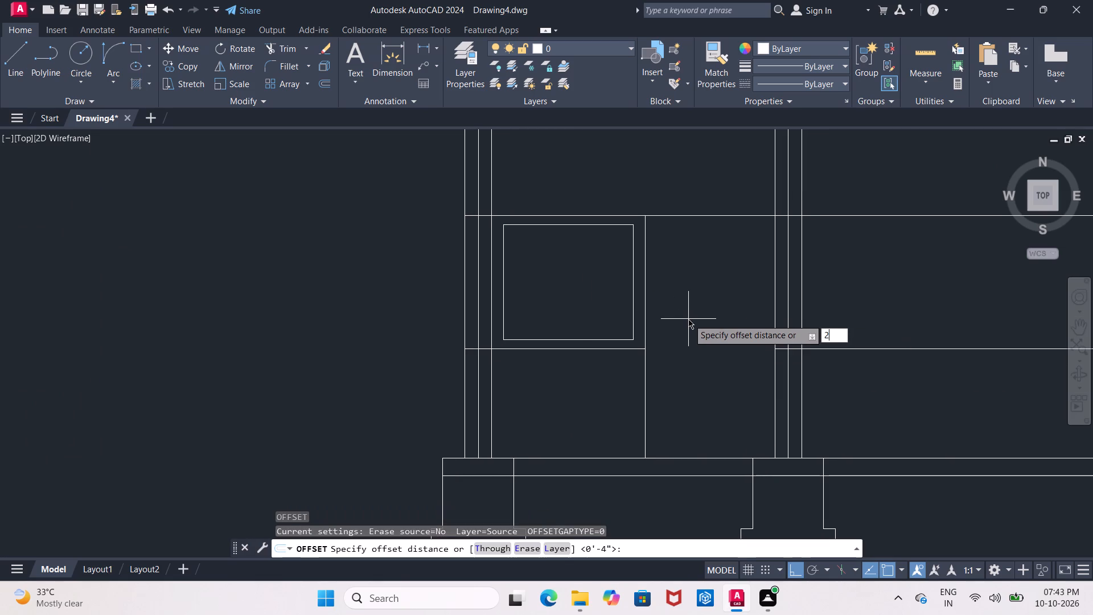
{"action": "key", "text": "BackSpace"}
{"action": "key", "text": "3"}
{"action": "key", "text": "shift+quotedbl"}
{"action": "key", "text": "Return"}
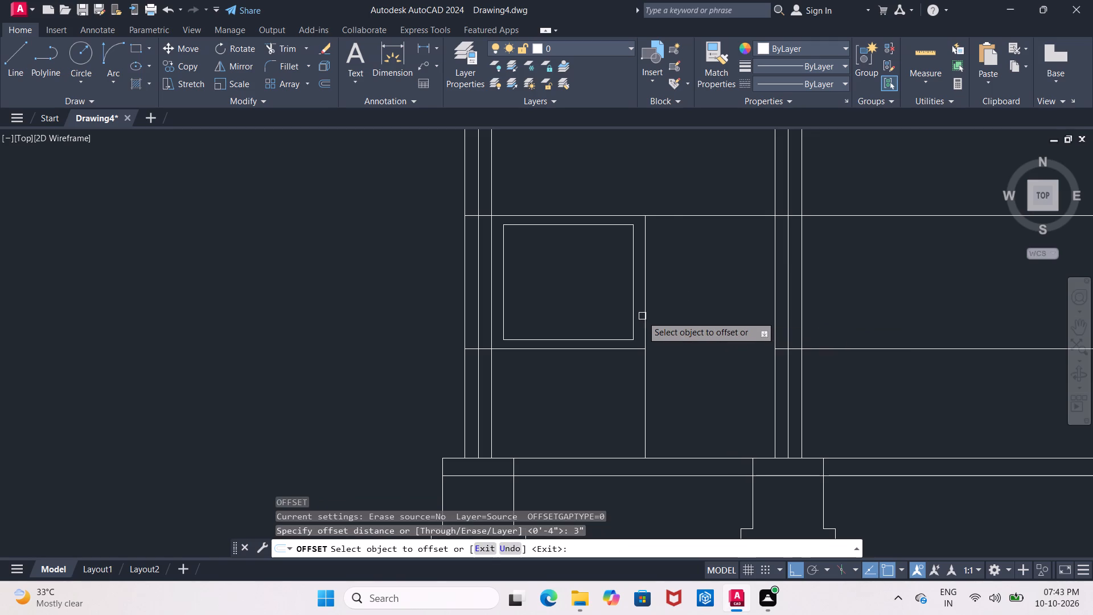
{"action": "left_click", "coordinate": [643, 316]}
{"action": "left_click", "coordinate": [664, 317]}
{"action": "left_click", "coordinate": [643, 368]}
{"action": "left_click", "coordinate": [665, 370]}
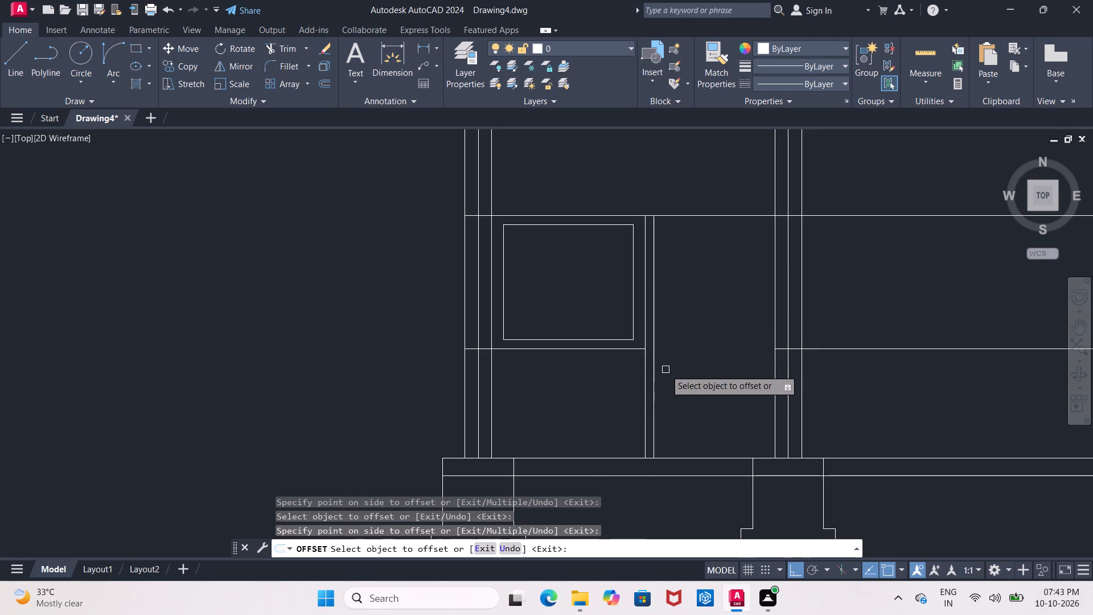
{"action": "key", "text": "Escape"}
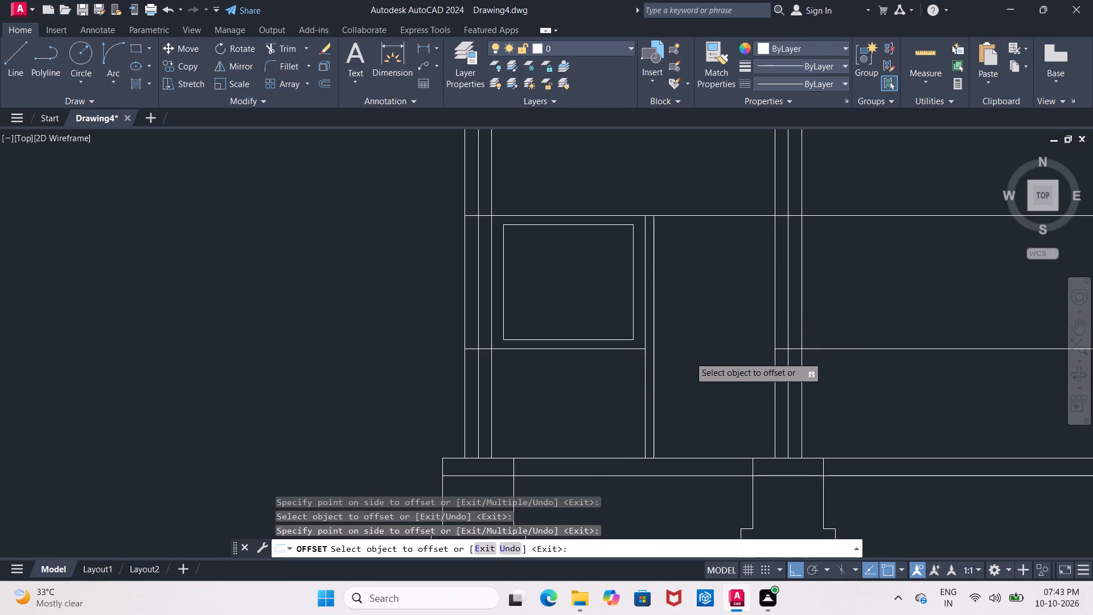
Trim the upper horizontal line between the two closely spaced door uprights and the original upright below the window-sill line.
{"action": "type", "text": "tr"}
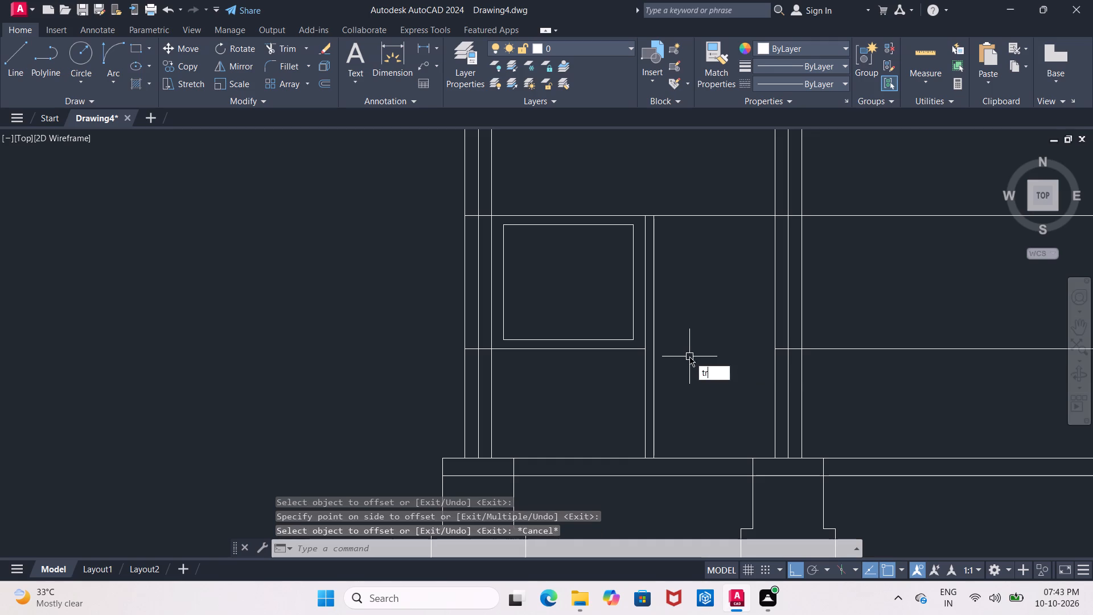
{"action": "key", "text": "Return"}
{"action": "key", "text": "Return"}
{"action": "scroll", "coordinate": [651, 222], "scroll_direction": "up", "scroll_amount": 2}
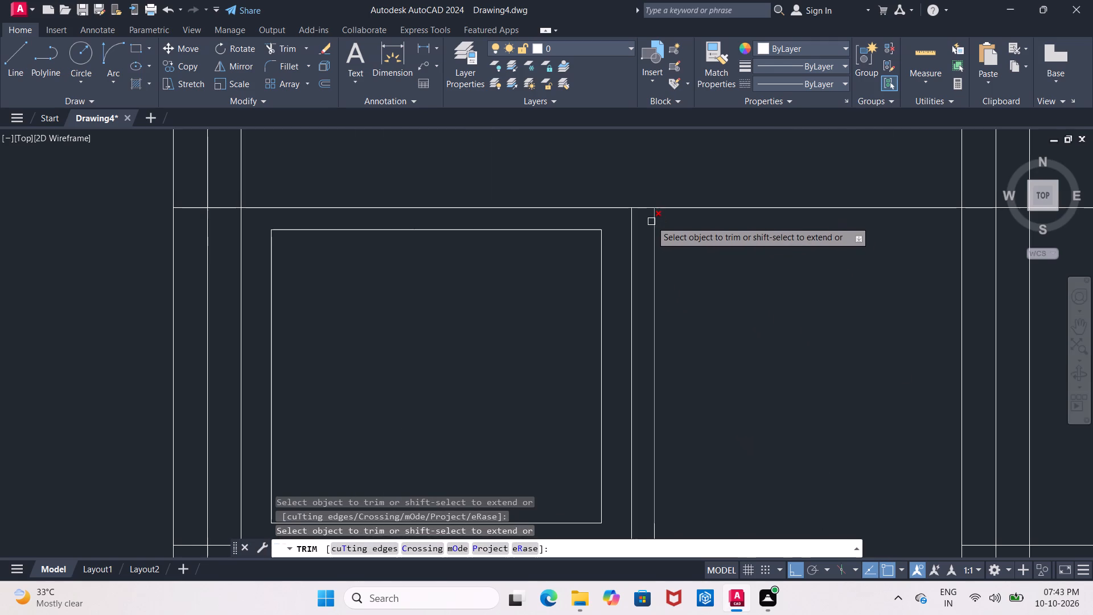
{"action": "left_click", "coordinate": [645, 208]}
{"action": "left_click_drag", "start_coordinate": [636, 178], "coordinate": [653, 229]}
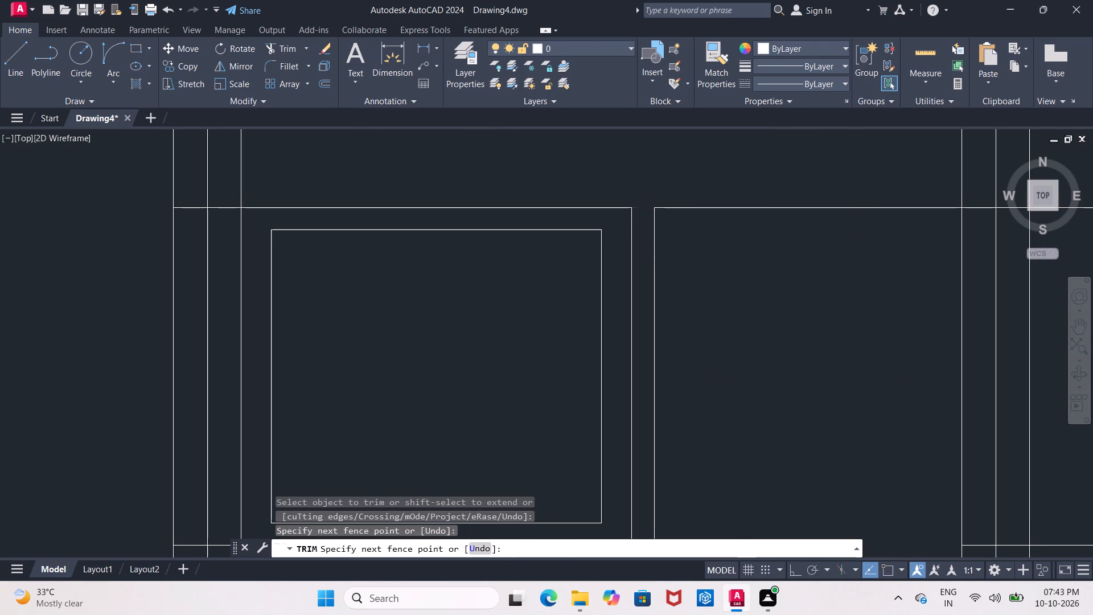
{"action": "scroll", "coordinate": [648, 225], "scroll_direction": "down", "scroll_amount": 3}
{"action": "scroll", "coordinate": [648, 319], "scroll_direction": "up", "scroll_amount": 2}
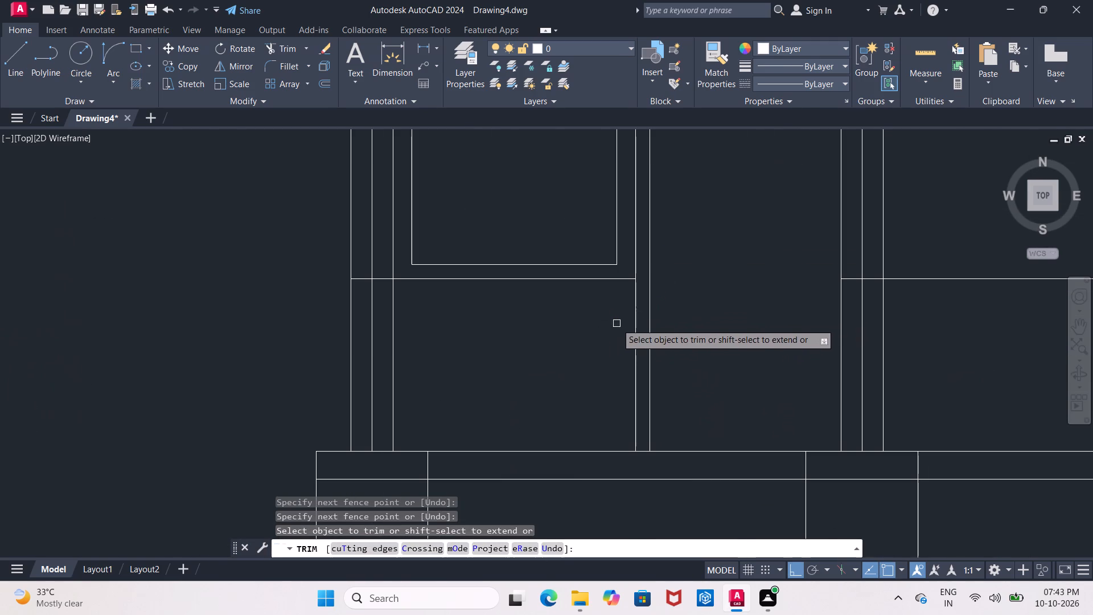
{"action": "left_click", "coordinate": [634, 317]}
{"action": "scroll", "coordinate": [504, 305], "scroll_direction": "down", "scroll_amount": 2}
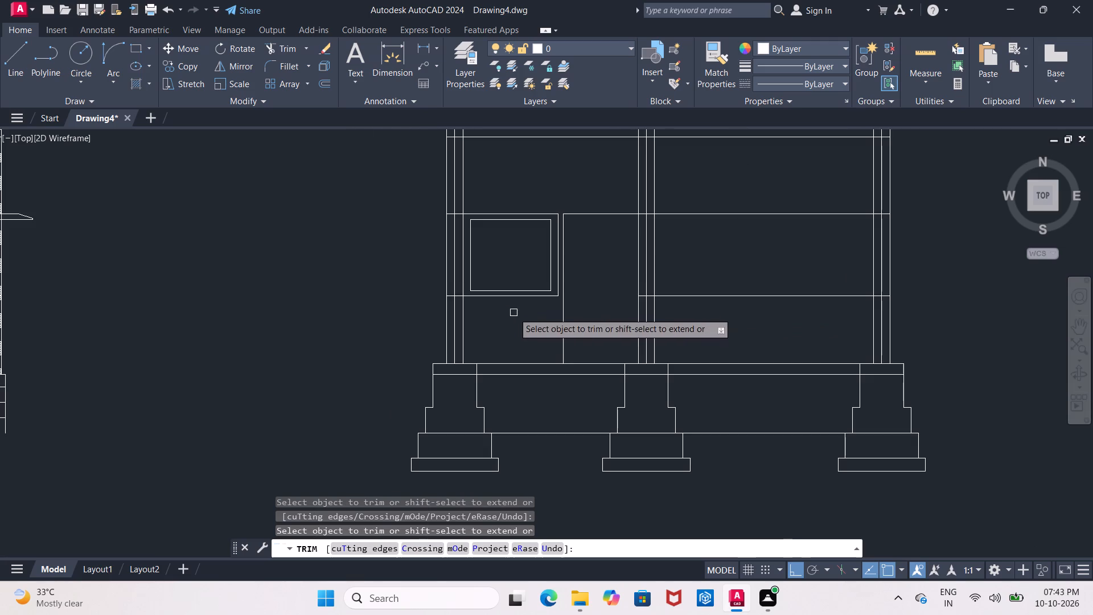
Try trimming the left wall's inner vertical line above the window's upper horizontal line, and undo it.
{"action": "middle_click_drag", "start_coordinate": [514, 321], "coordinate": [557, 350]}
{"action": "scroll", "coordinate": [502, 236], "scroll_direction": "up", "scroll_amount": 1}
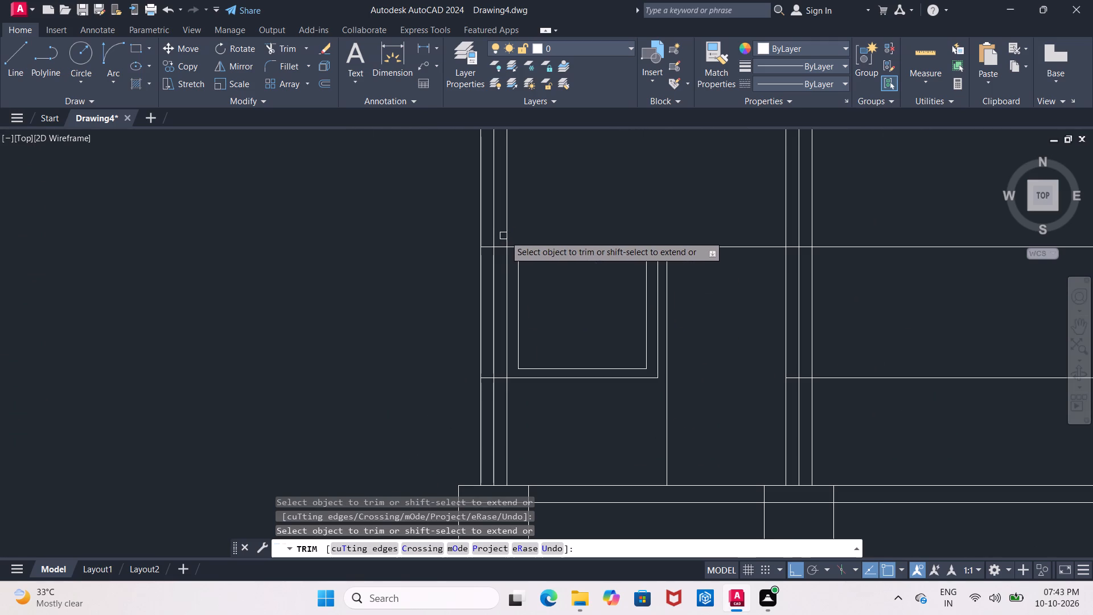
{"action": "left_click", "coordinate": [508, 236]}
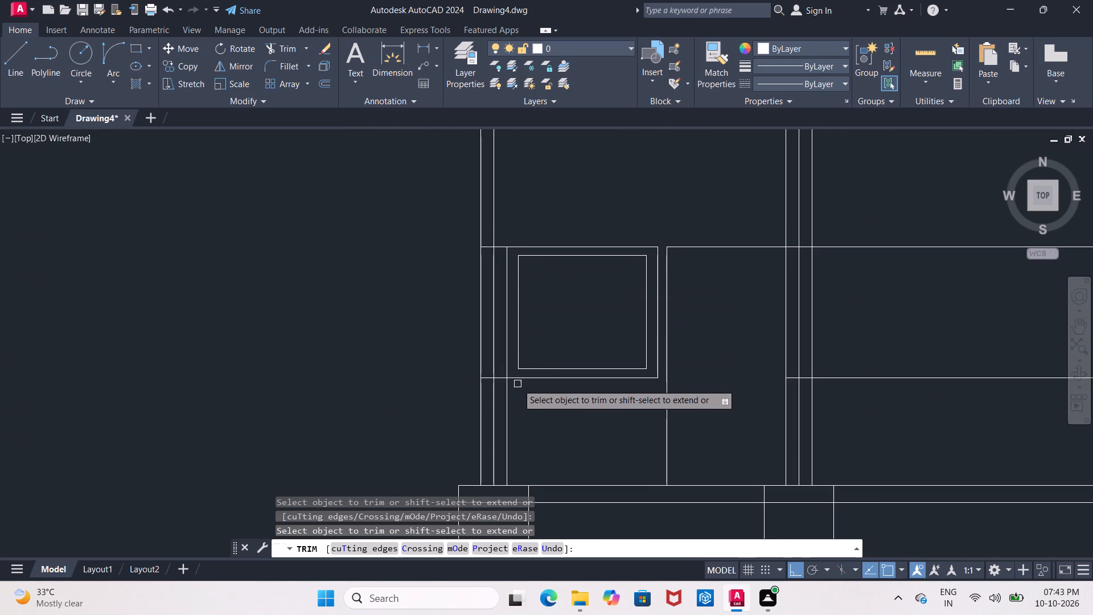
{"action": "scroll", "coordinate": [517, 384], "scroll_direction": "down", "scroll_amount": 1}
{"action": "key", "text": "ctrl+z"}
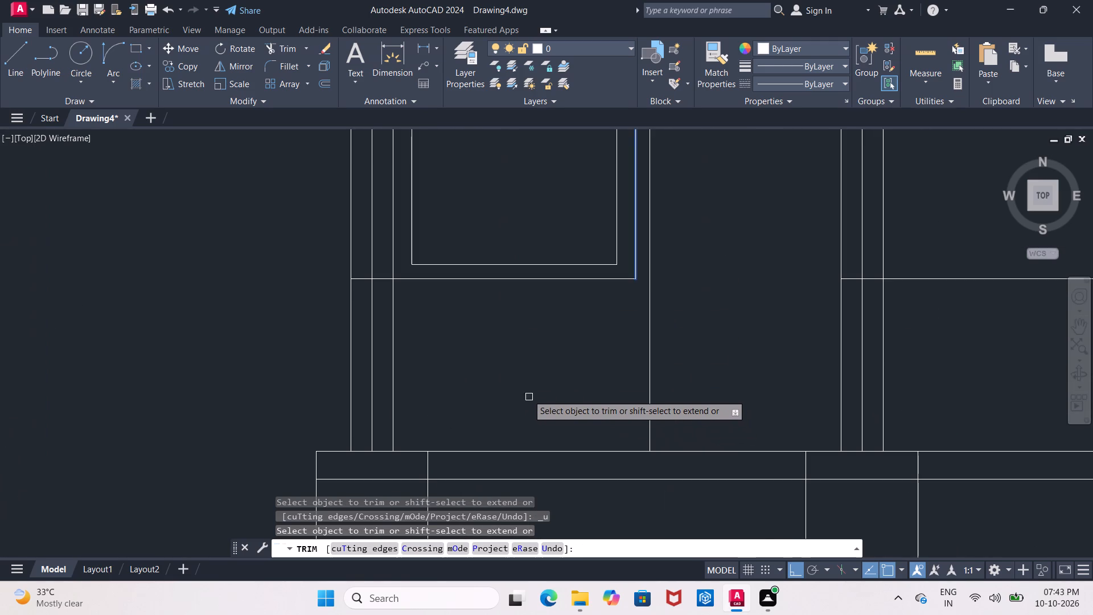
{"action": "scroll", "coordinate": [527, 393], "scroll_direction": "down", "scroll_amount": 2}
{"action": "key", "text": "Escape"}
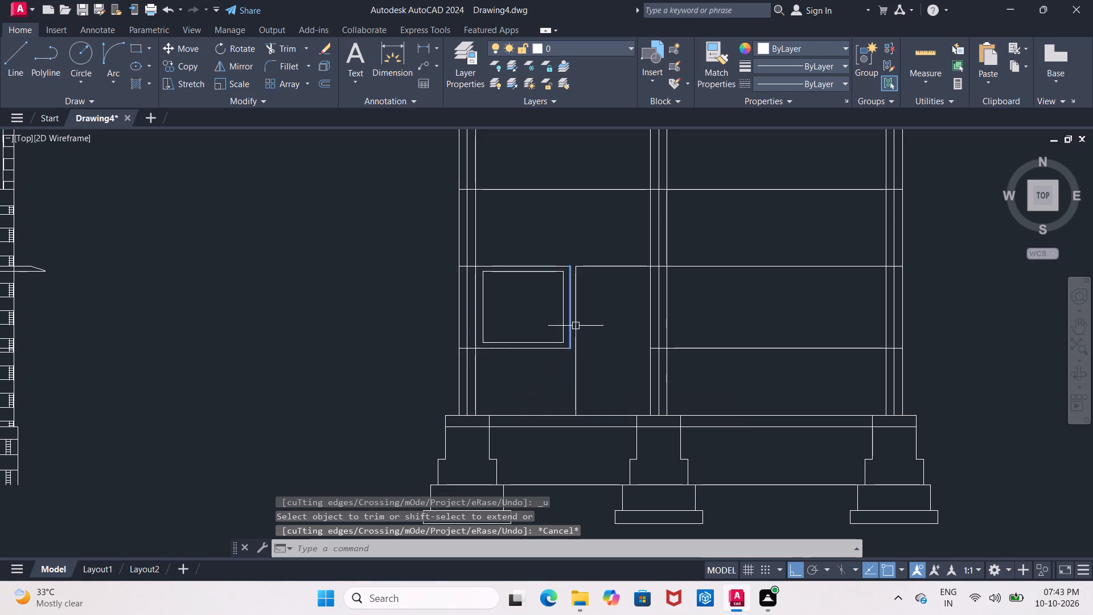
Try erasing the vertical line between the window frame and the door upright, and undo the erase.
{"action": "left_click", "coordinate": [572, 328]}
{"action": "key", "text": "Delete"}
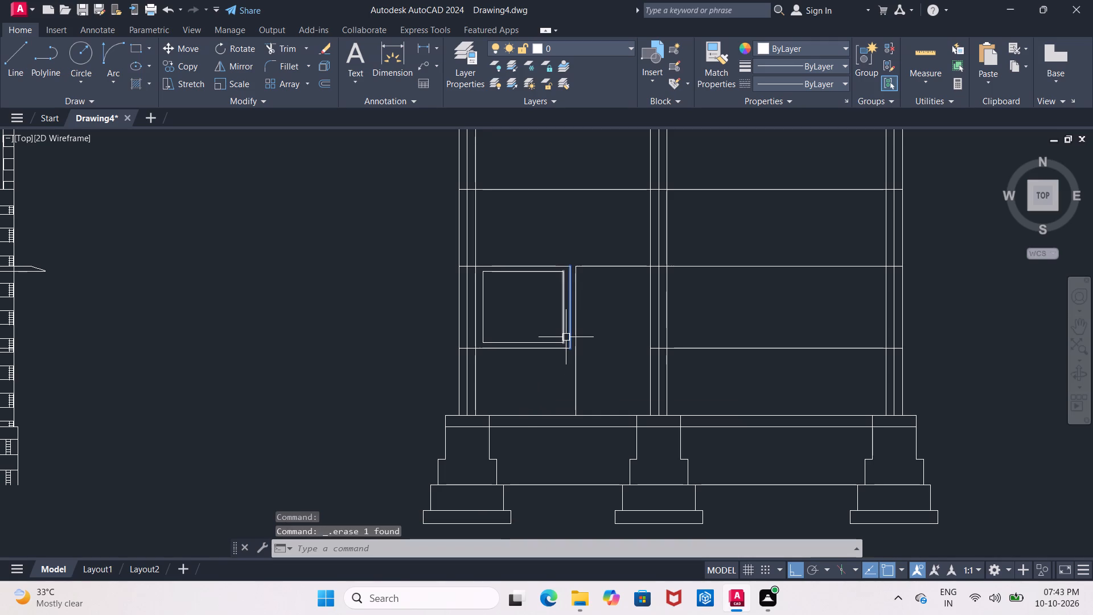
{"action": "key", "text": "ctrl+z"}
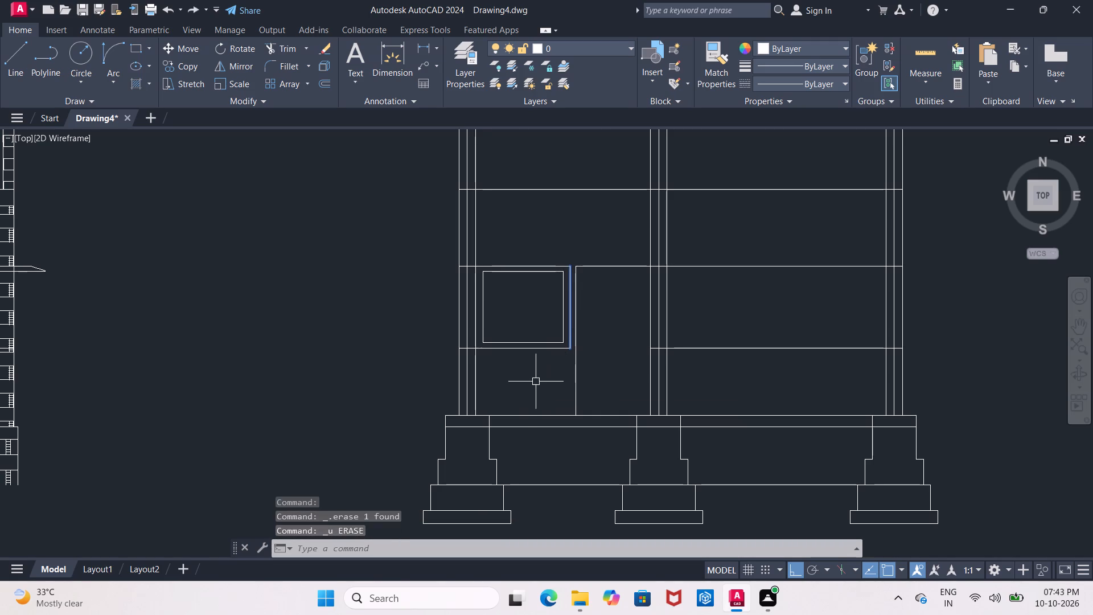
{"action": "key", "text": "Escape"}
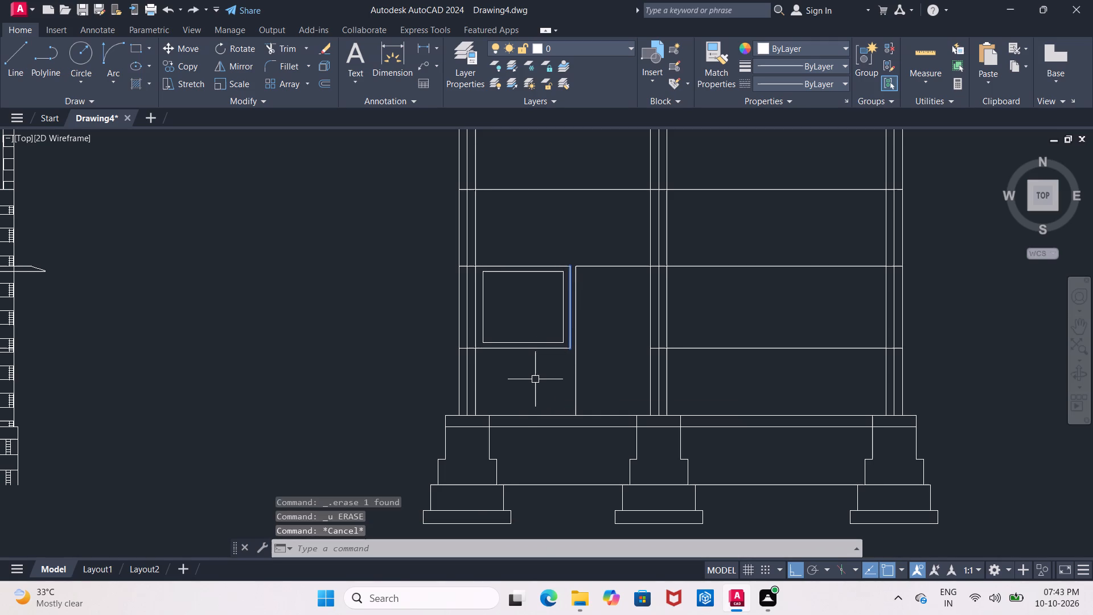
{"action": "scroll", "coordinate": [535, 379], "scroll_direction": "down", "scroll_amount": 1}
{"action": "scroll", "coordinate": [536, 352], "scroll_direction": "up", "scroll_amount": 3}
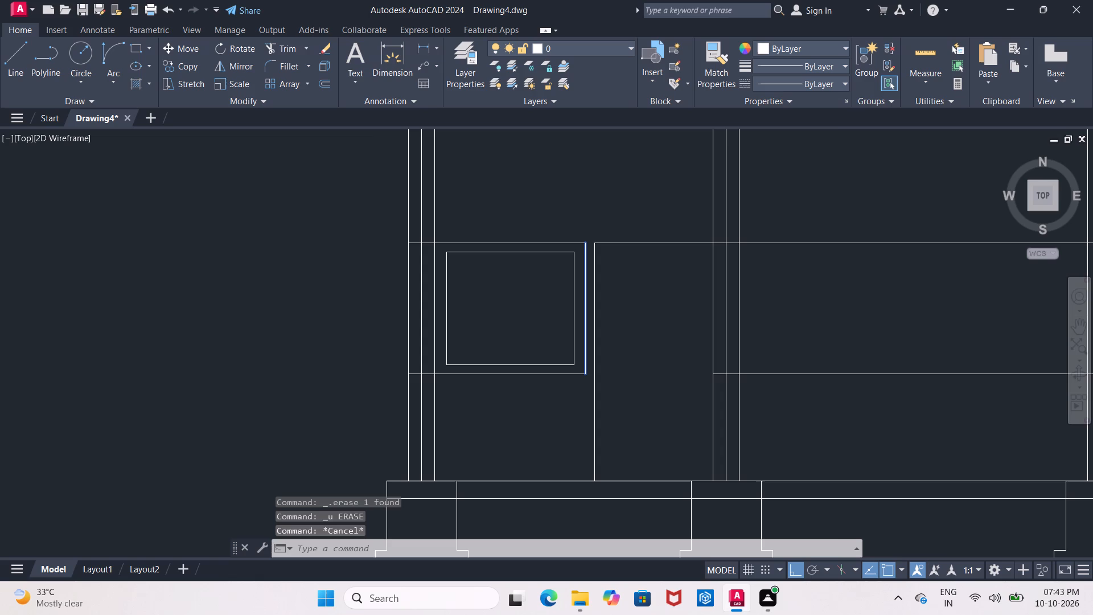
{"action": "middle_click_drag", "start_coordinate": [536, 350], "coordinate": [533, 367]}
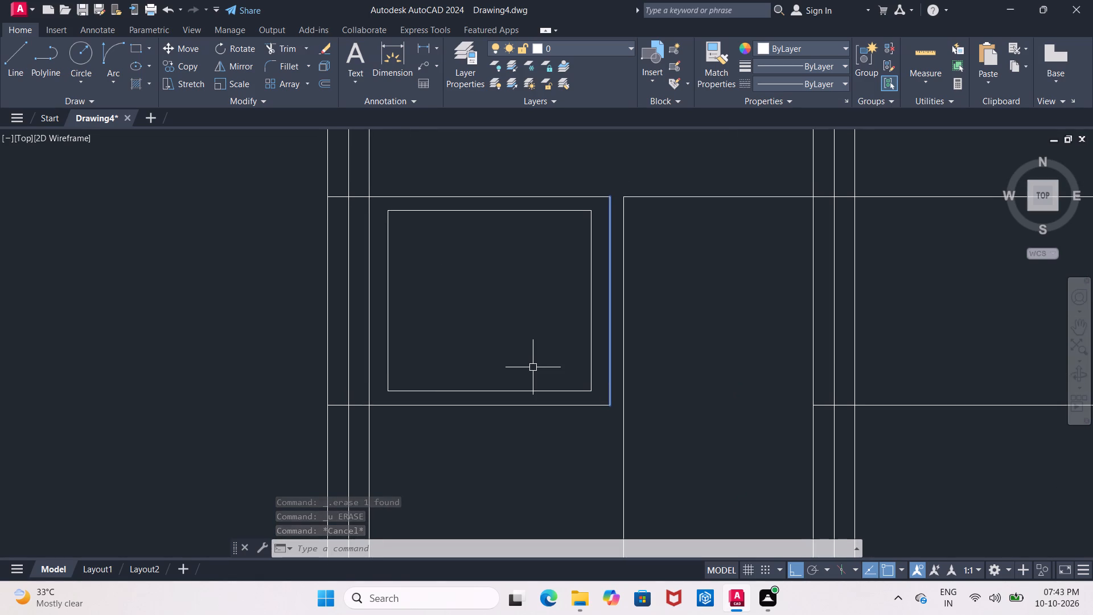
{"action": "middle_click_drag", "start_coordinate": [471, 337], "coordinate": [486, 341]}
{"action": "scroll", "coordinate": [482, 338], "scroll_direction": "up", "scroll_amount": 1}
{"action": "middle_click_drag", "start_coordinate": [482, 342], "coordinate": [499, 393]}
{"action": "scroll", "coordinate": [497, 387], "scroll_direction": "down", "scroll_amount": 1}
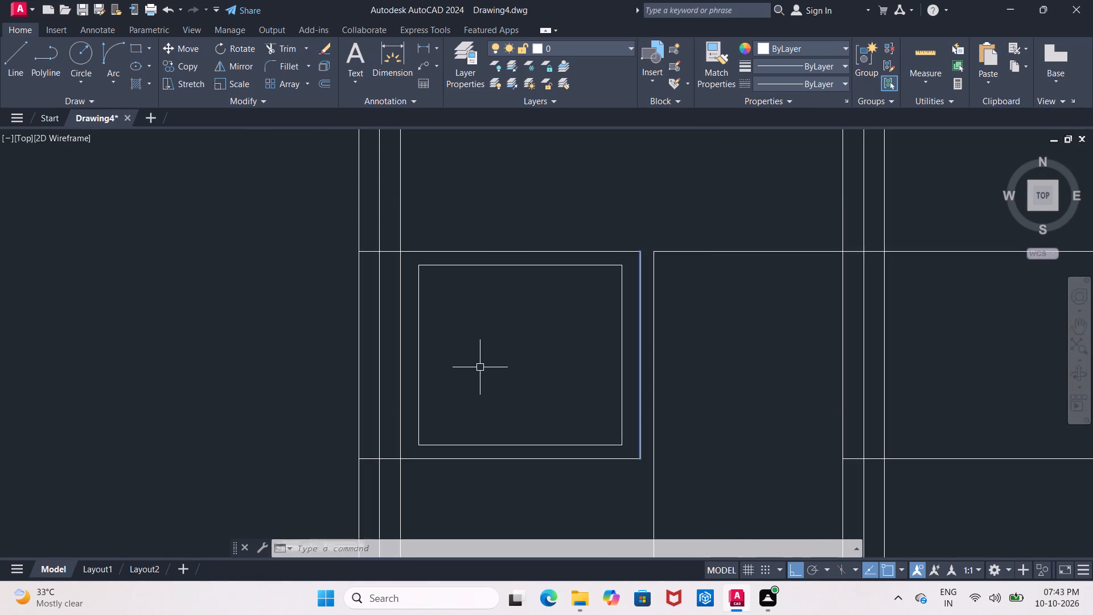